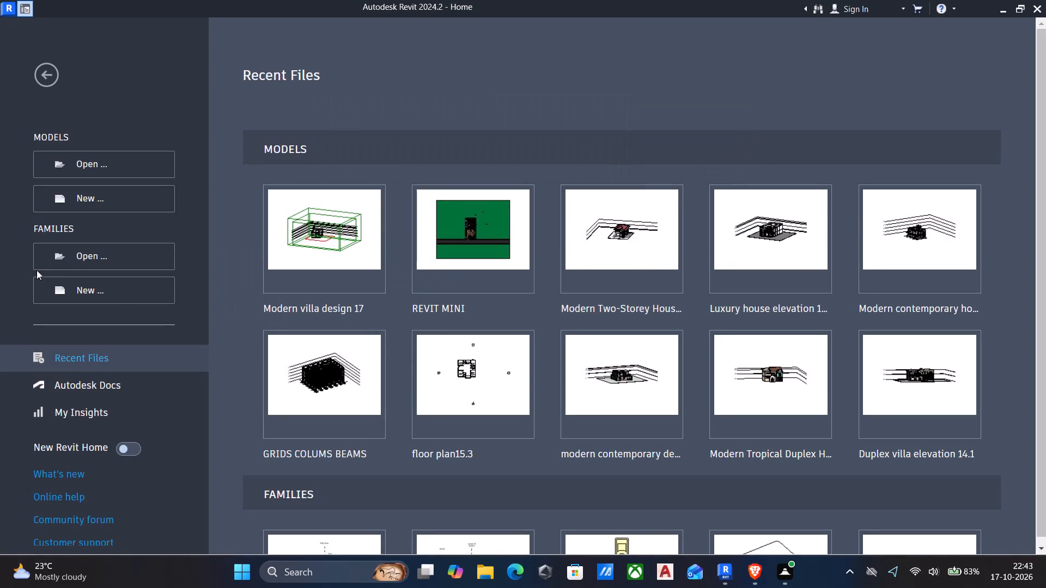
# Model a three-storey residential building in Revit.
# Create a new model project based on the default template, after looking through the available English-Imperial template files.
pyautogui.click(84, 197)
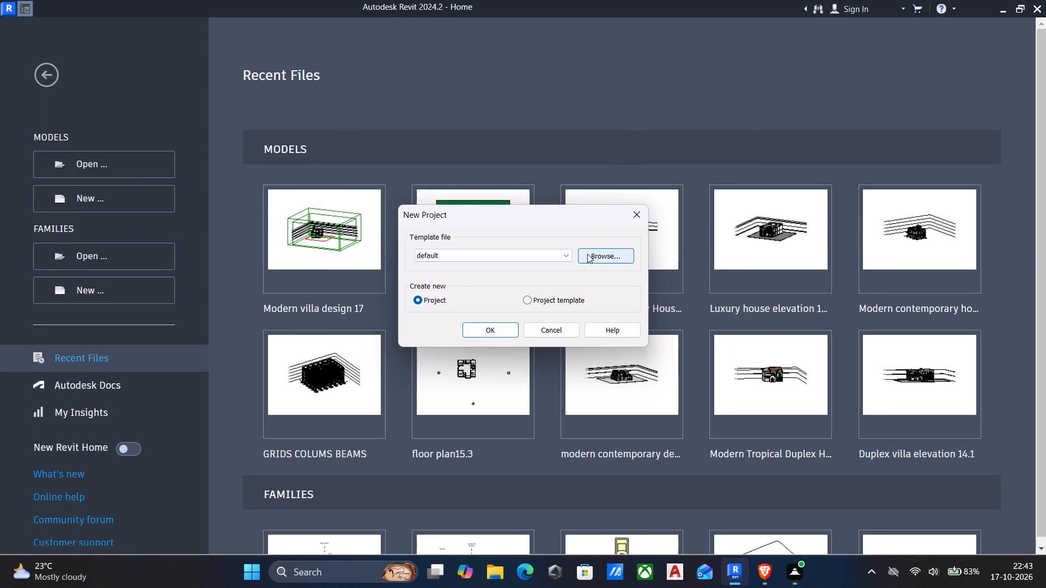
pyautogui.click(588, 254)
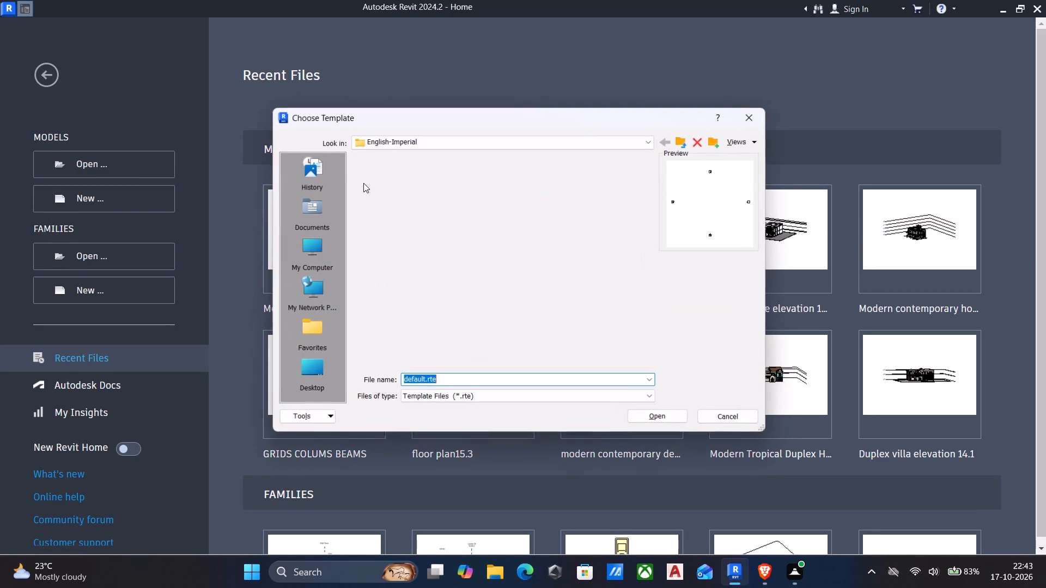
pyautogui.scroll(3, 527, 224)
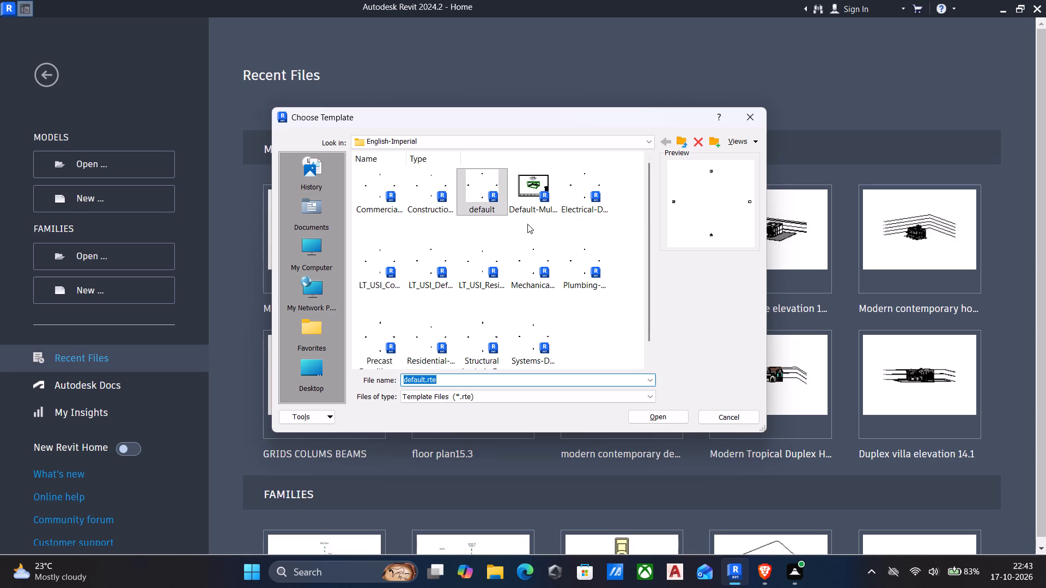
pyautogui.scroll(2, 527, 224)
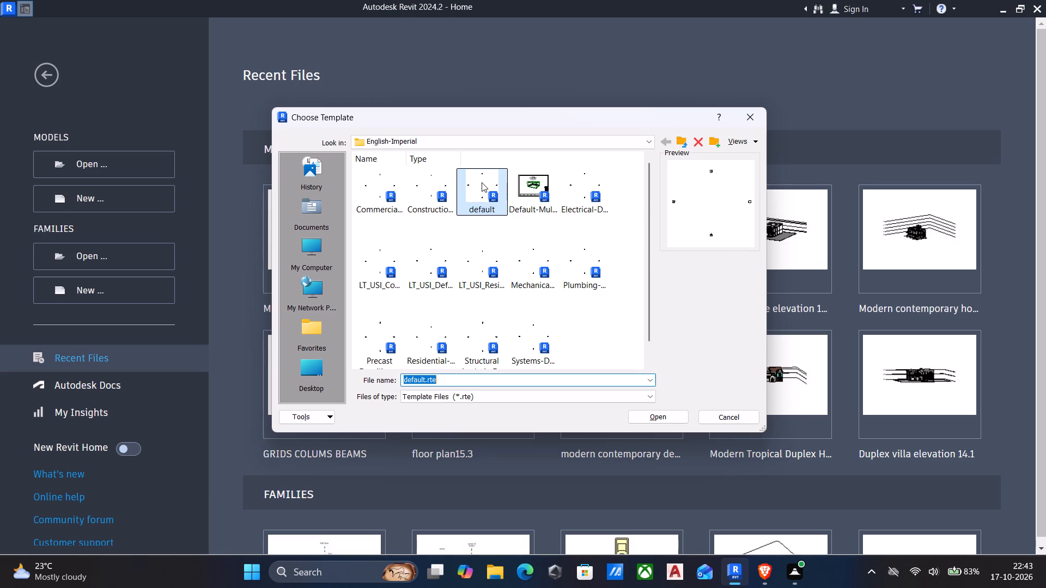
pyautogui.click(751, 116)
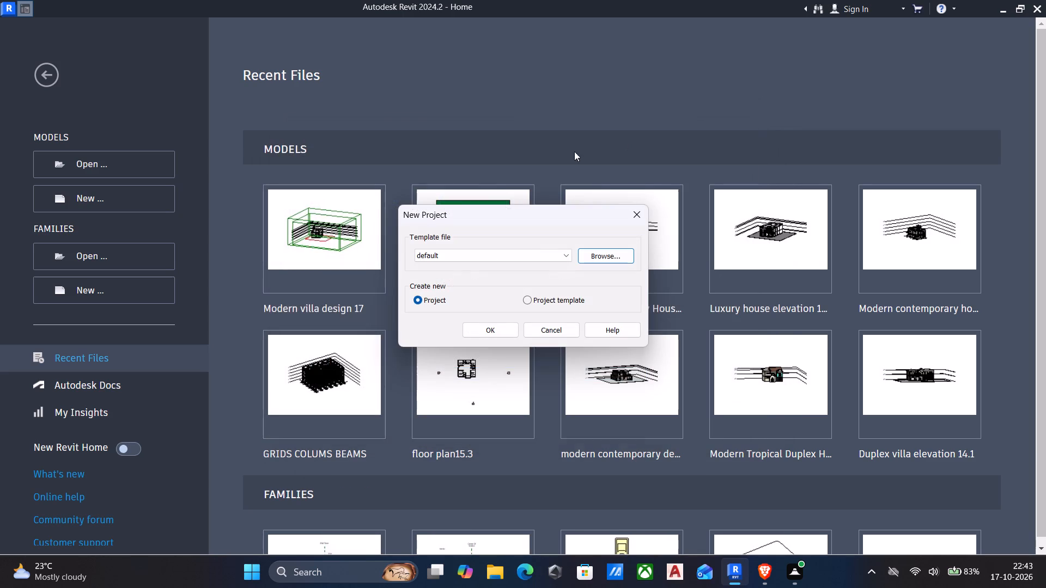
pyautogui.click(491, 334)
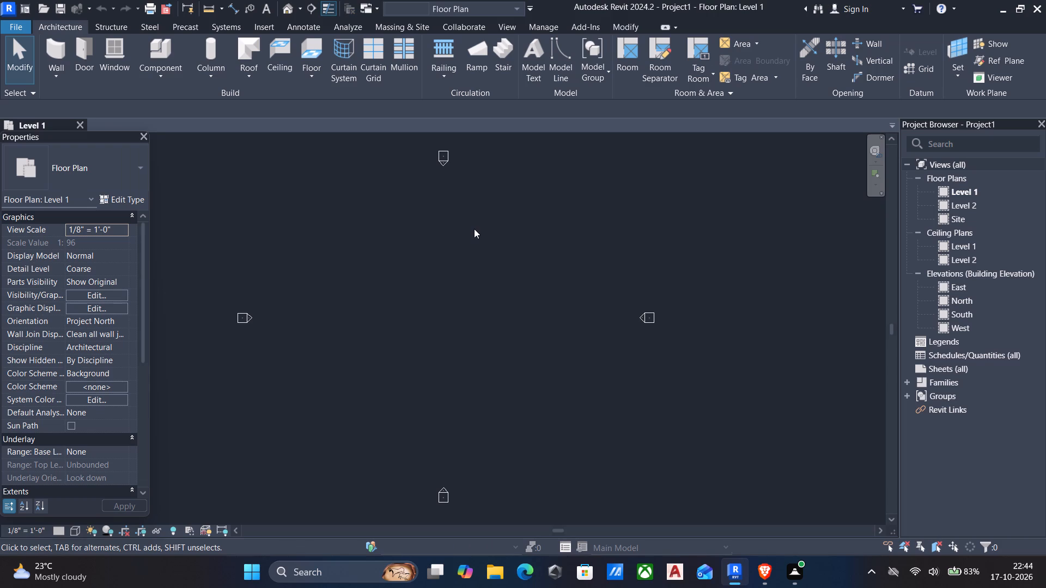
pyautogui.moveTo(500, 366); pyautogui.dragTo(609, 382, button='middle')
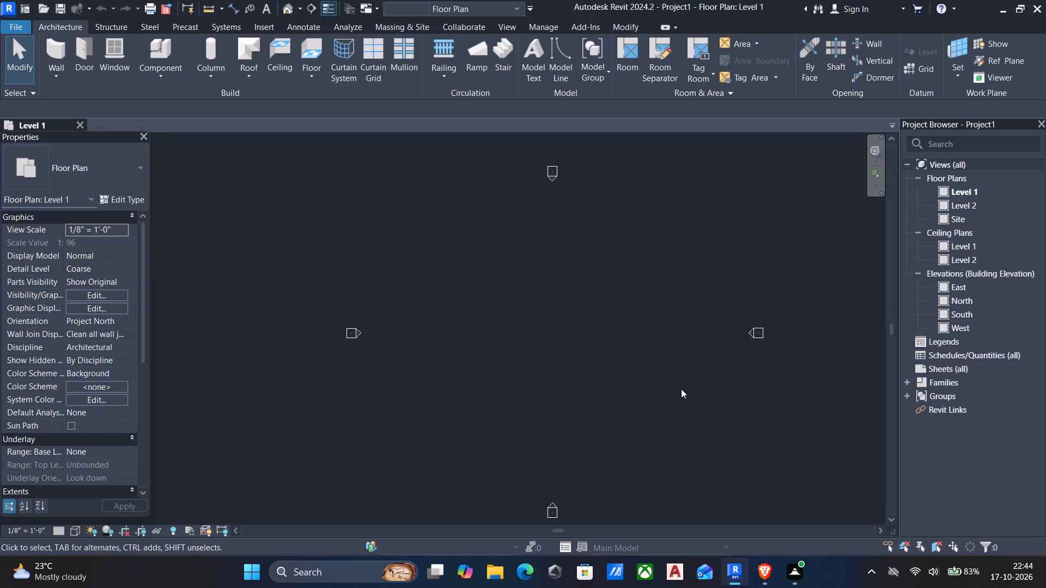
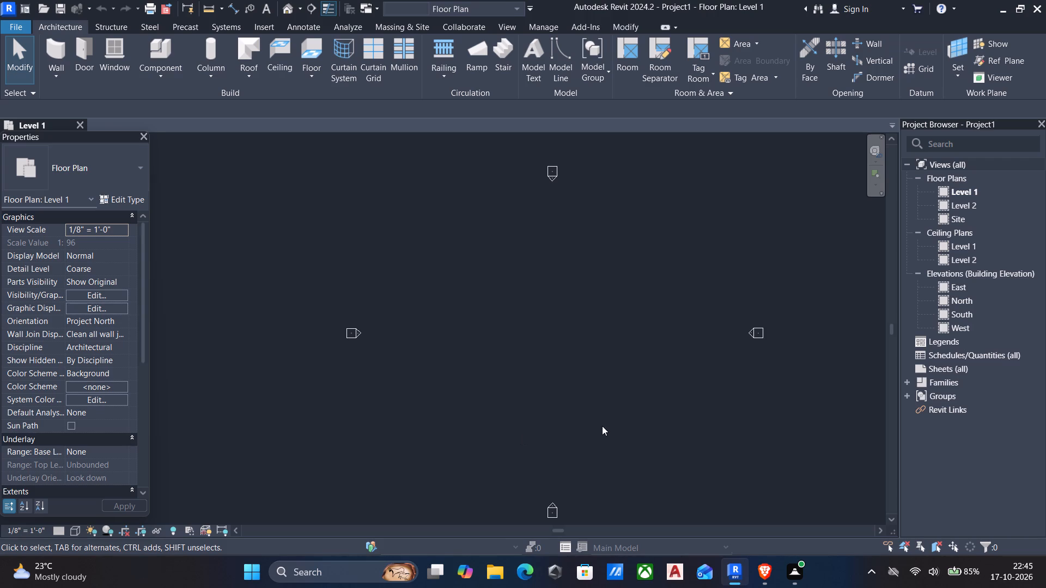
# Set the project's length units to feet and fractional inches, rounded to the nearest 1/4".
pyautogui.press('u')
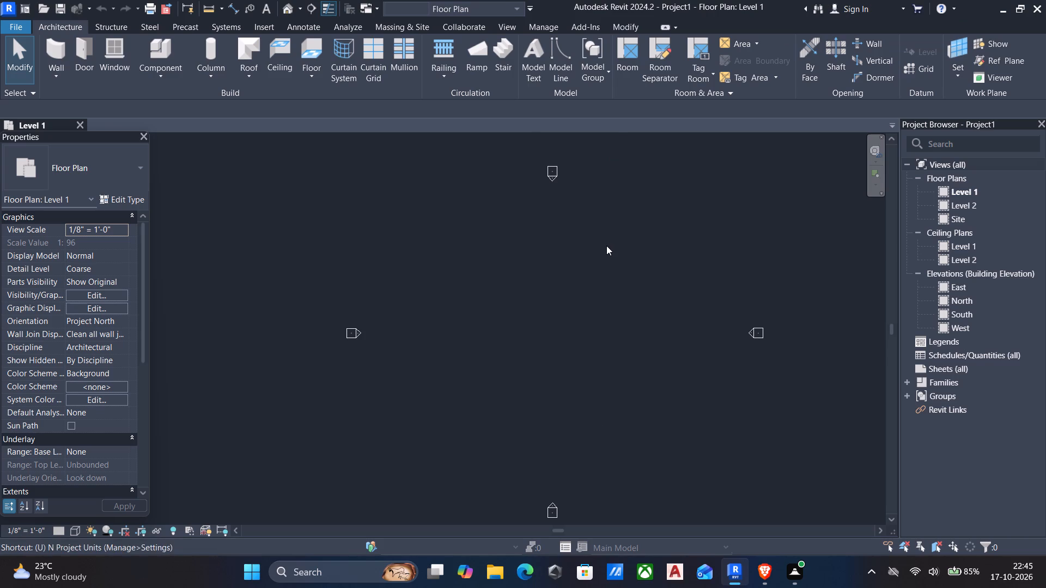
pyautogui.press('n')
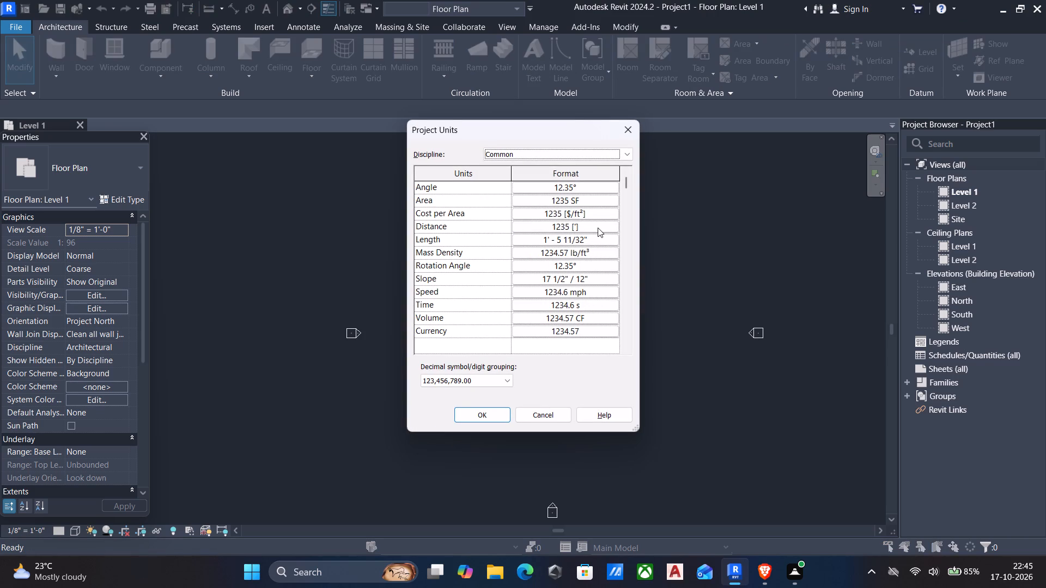
pyautogui.click(604, 238)
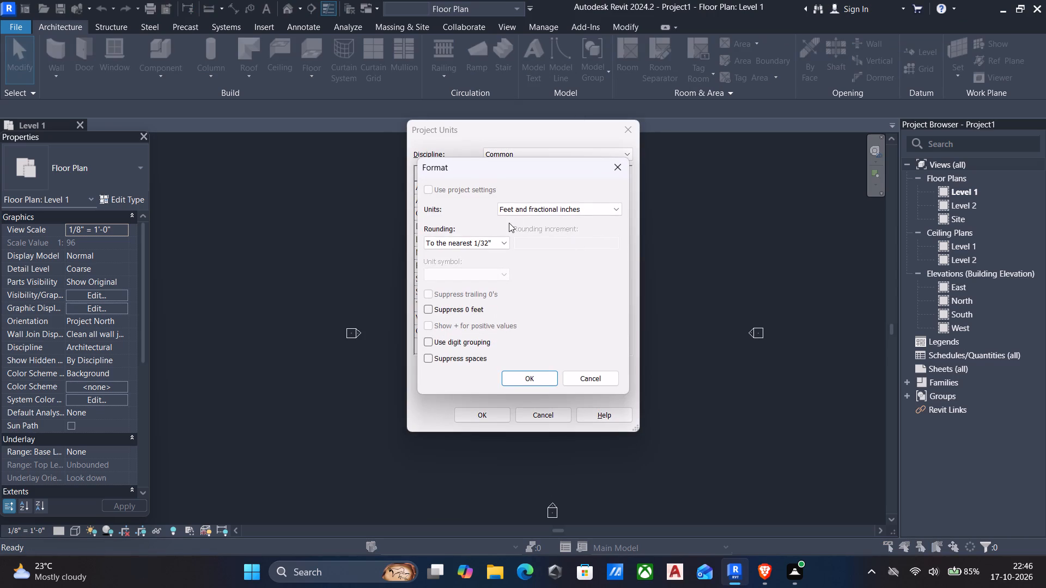
pyautogui.click(492, 242)
pyautogui.click(478, 290)
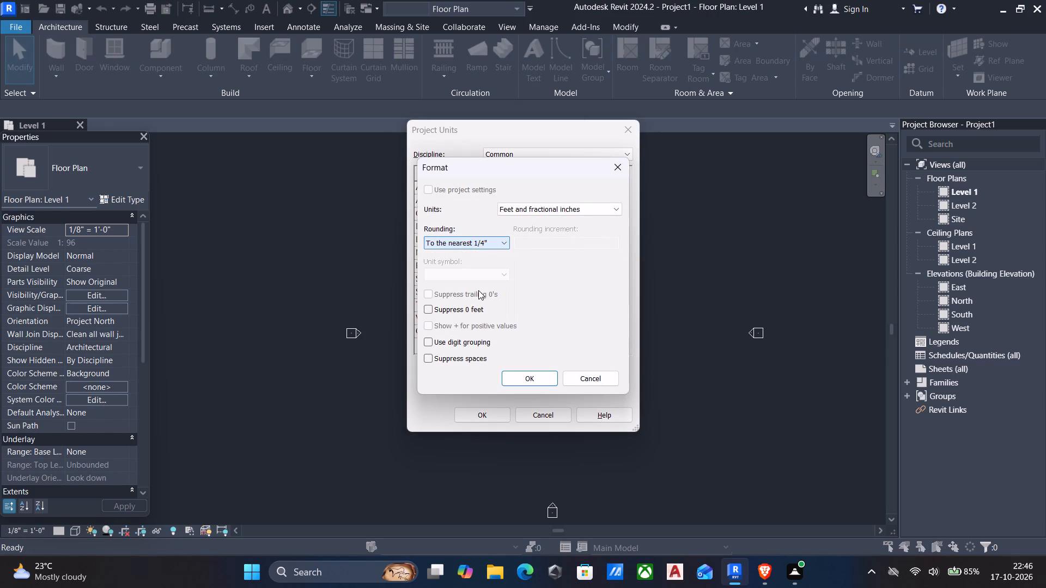
pyautogui.click(529, 373)
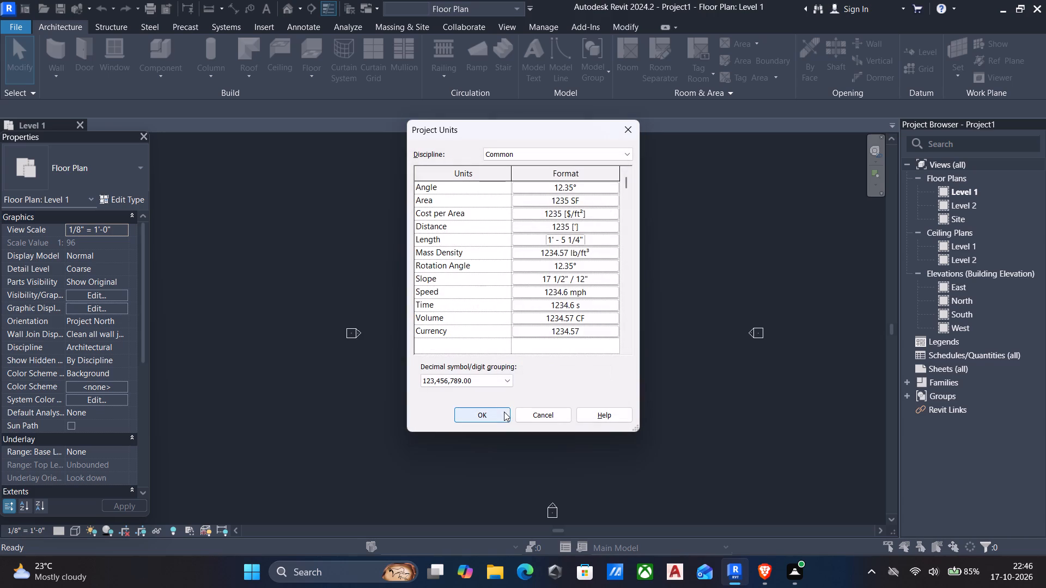
pyautogui.click(498, 411)
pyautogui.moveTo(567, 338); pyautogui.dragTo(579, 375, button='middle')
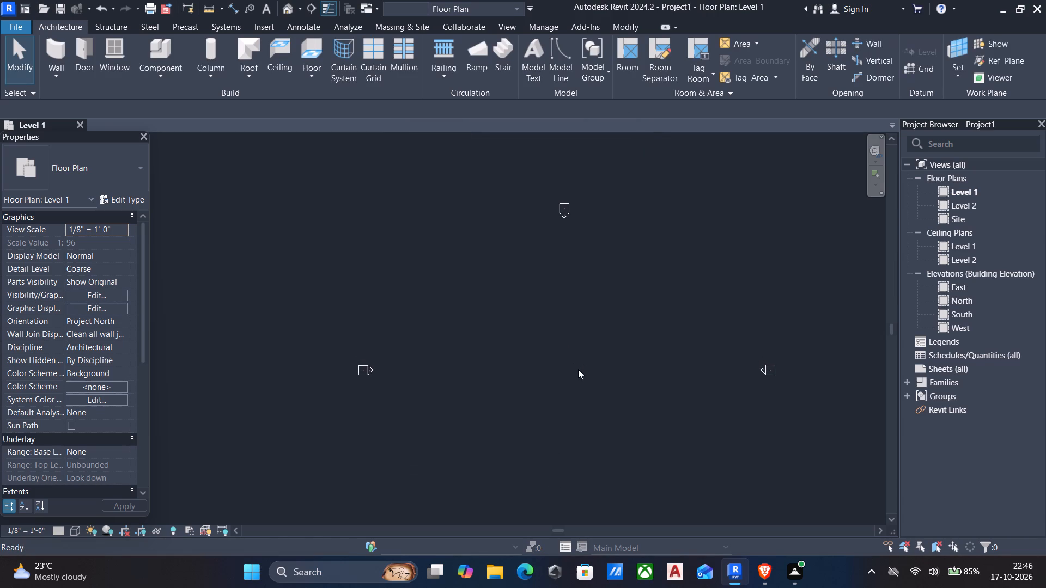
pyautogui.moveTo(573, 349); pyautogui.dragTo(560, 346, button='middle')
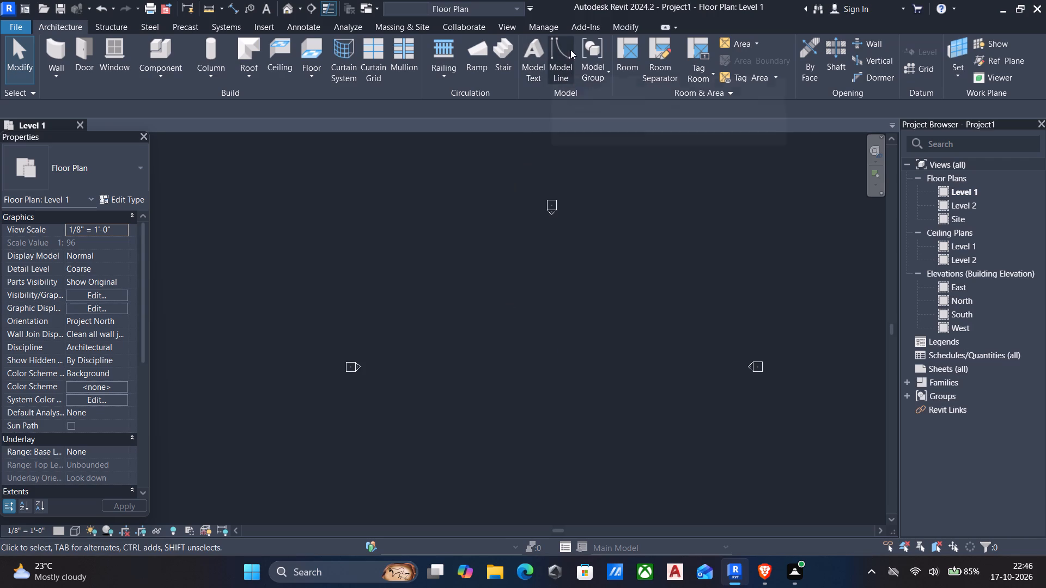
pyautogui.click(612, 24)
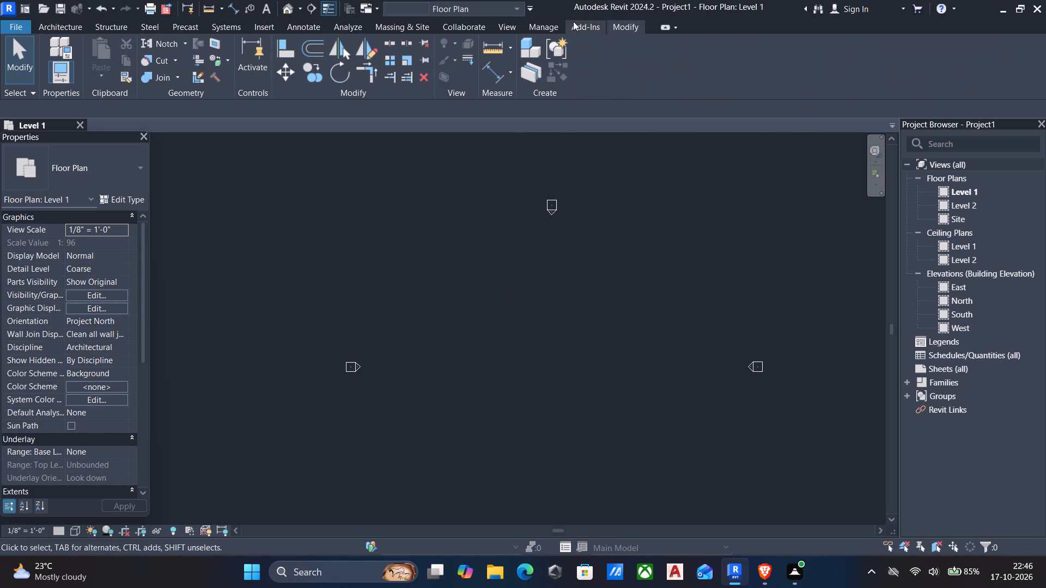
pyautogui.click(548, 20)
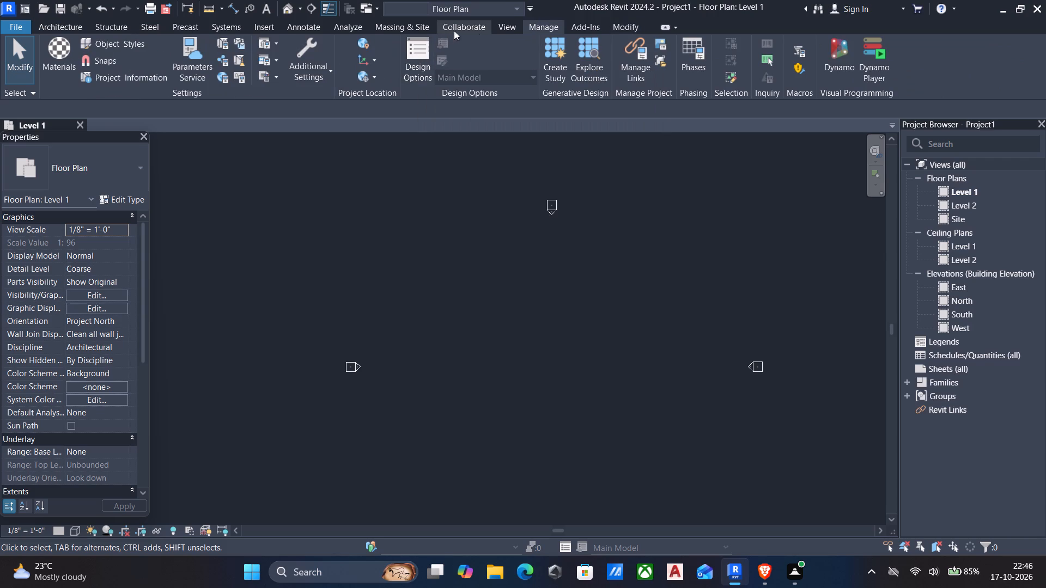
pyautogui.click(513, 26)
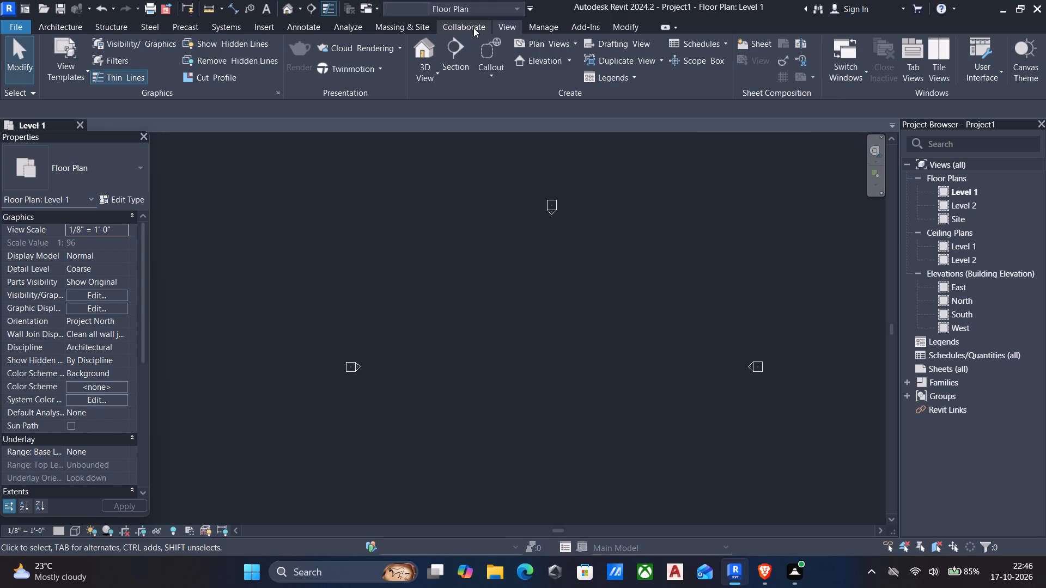
# Start a chain of Thin Lines detail lines on the plan, about 15'-0" to the right and about 11'-6" down.
pyautogui.click(309, 25)
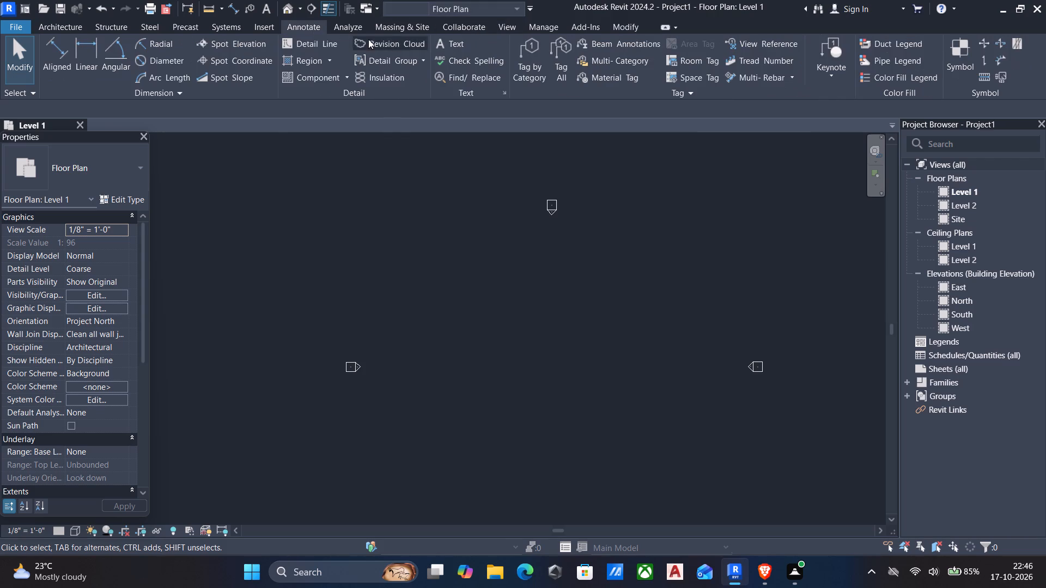
pyautogui.click(313, 38)
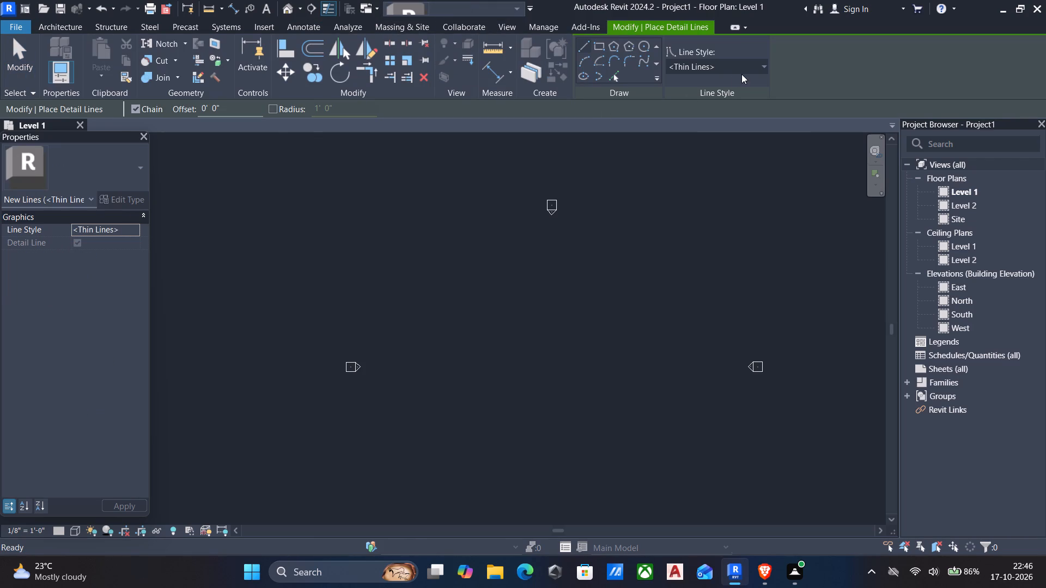
pyautogui.click(744, 72)
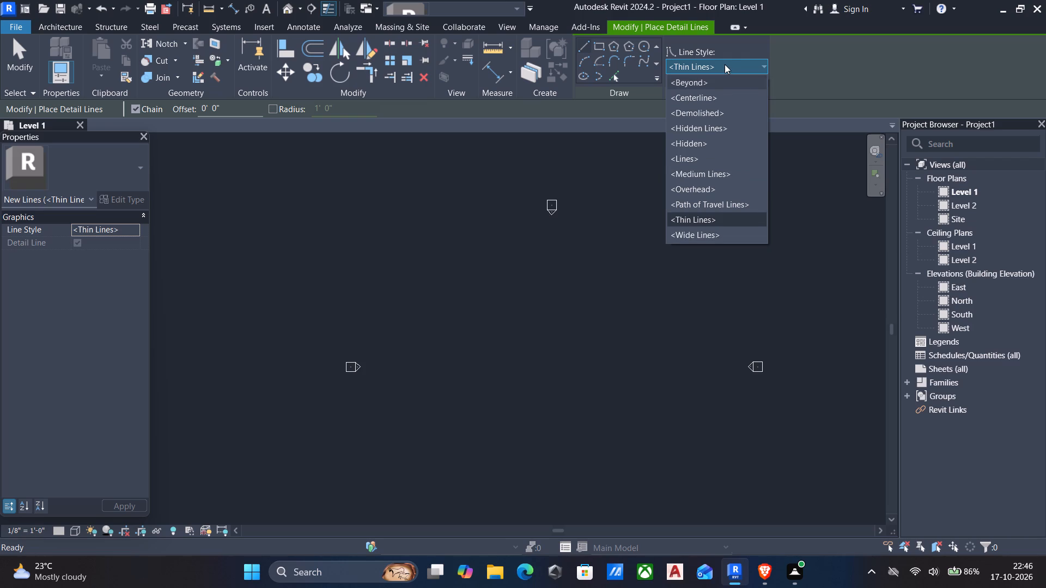
pyautogui.click(725, 64)
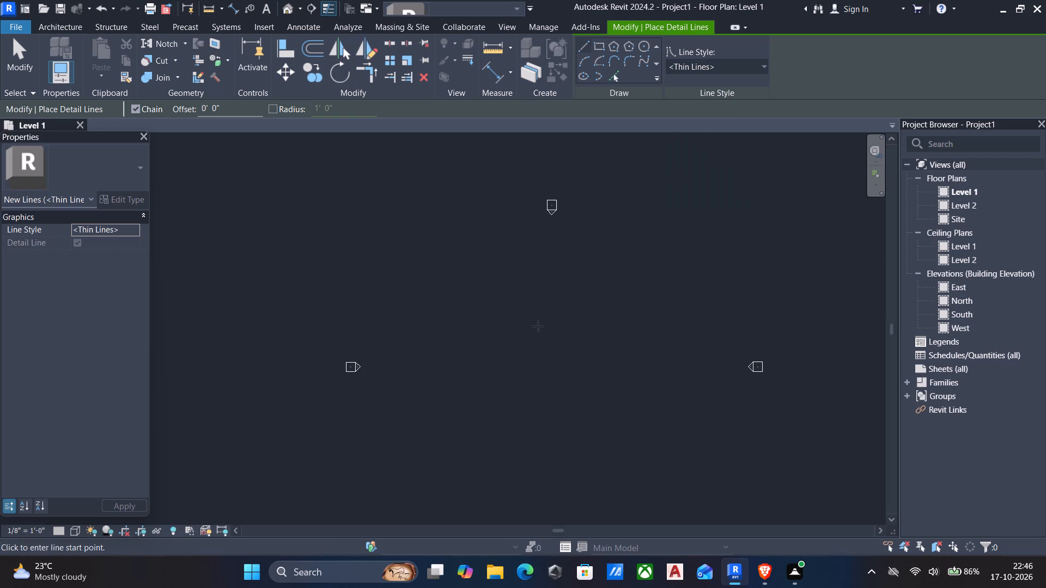
pyautogui.moveTo(537, 326); pyautogui.dragTo(563, 288, button='middle')
pyautogui.scroll(9, 564, 288)
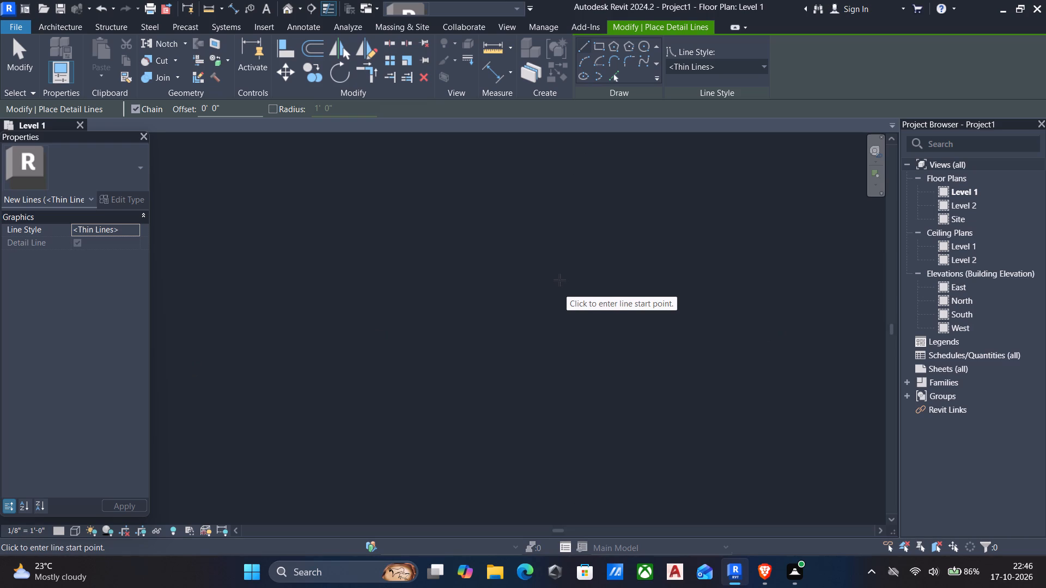
pyautogui.scroll(-6, 519, 305)
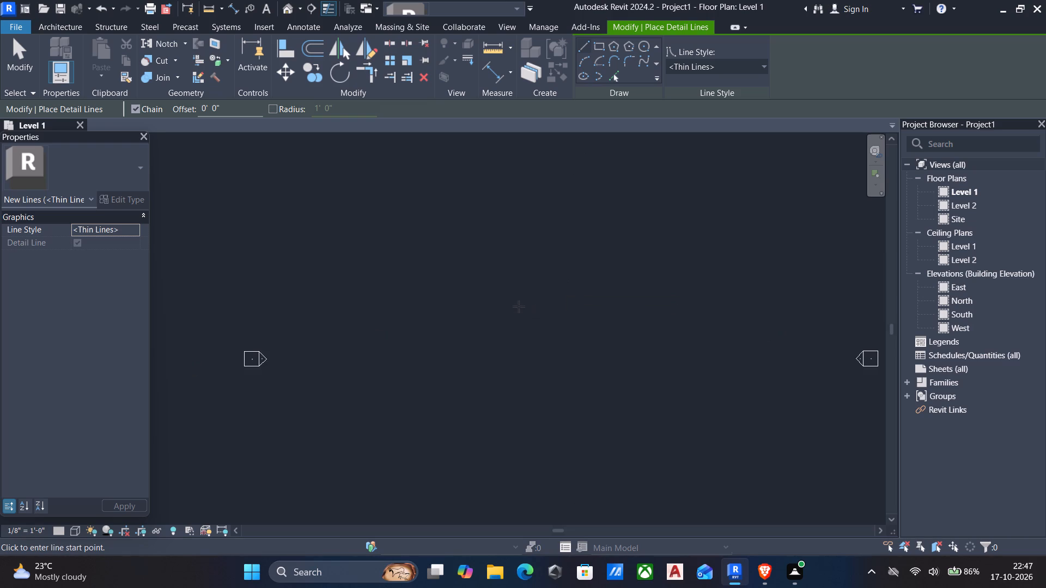
pyautogui.scroll(-6, 519, 308)
pyautogui.scroll(7, 526, 316)
pyautogui.moveTo(531, 302); pyautogui.dragTo(531, 305, button='middle')
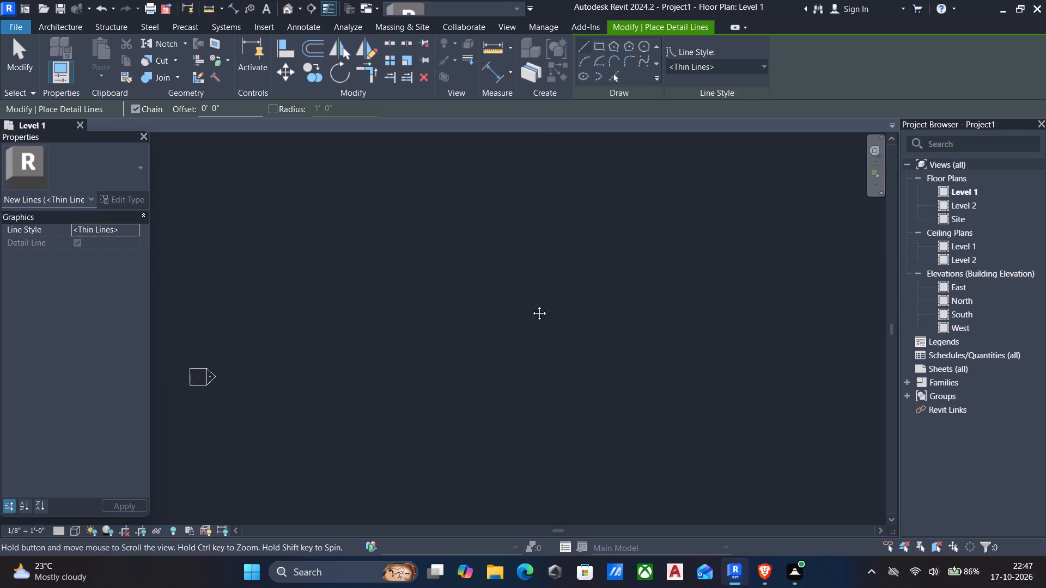
pyautogui.moveTo(531, 305); pyautogui.dragTo(531, 323, button='middle')
pyautogui.scroll(3, 528, 313)
pyautogui.click(431, 264)
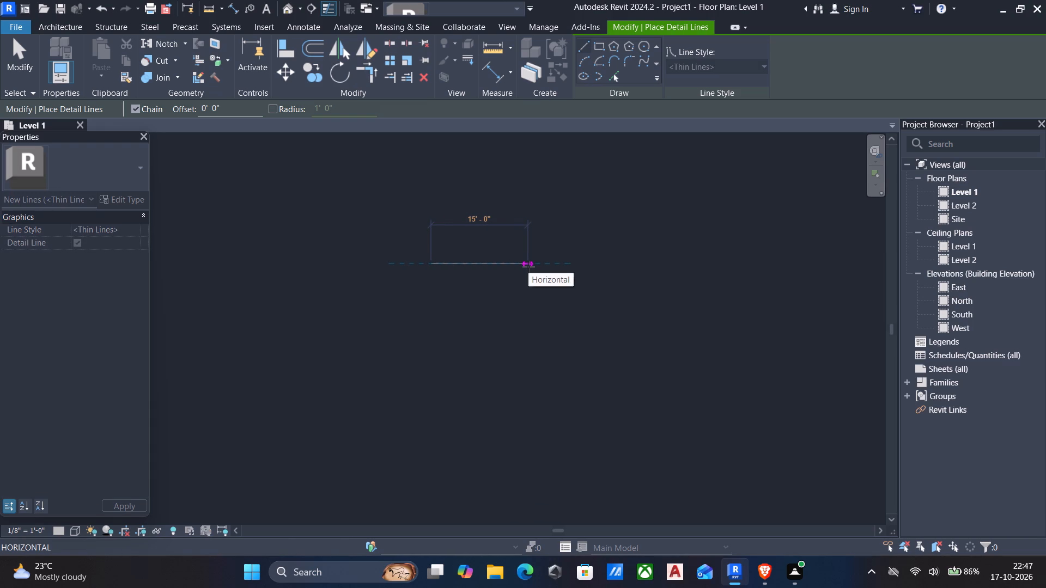
pyautogui.click(528, 267)
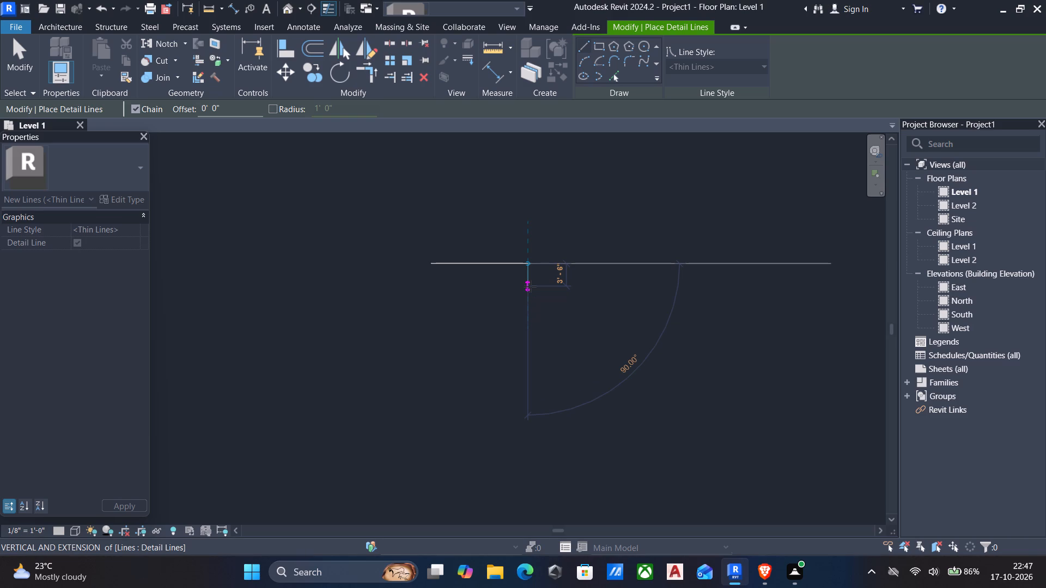
pyautogui.click(528, 339)
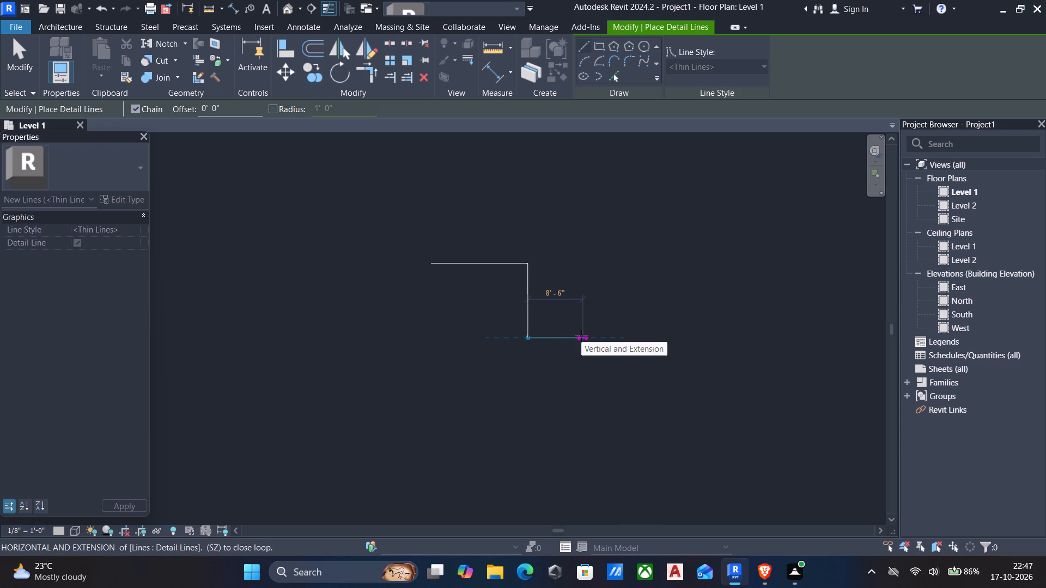
# Continue the detail lines right, up about 9'-6" in two segments, right about 10'-6", and down about 9'-6" level with the lower run.
pyautogui.click(587, 335)
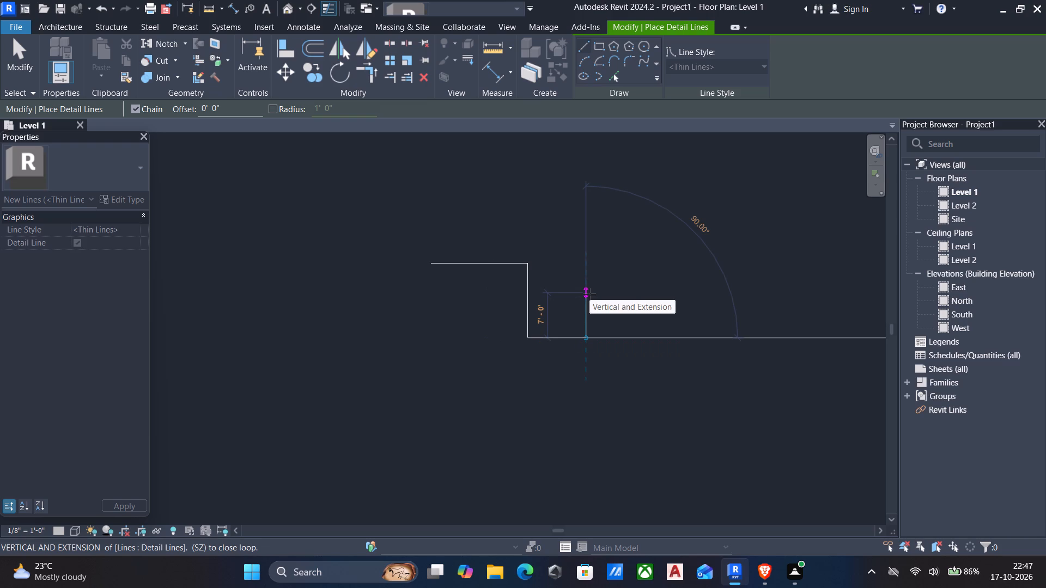
pyautogui.scroll(3, 589, 294)
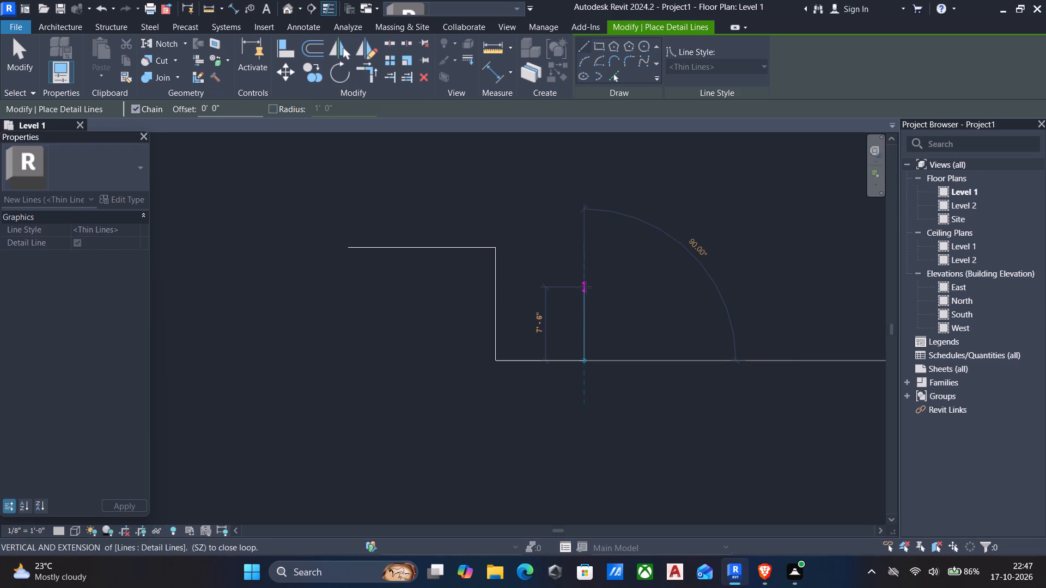
pyautogui.click(584, 281)
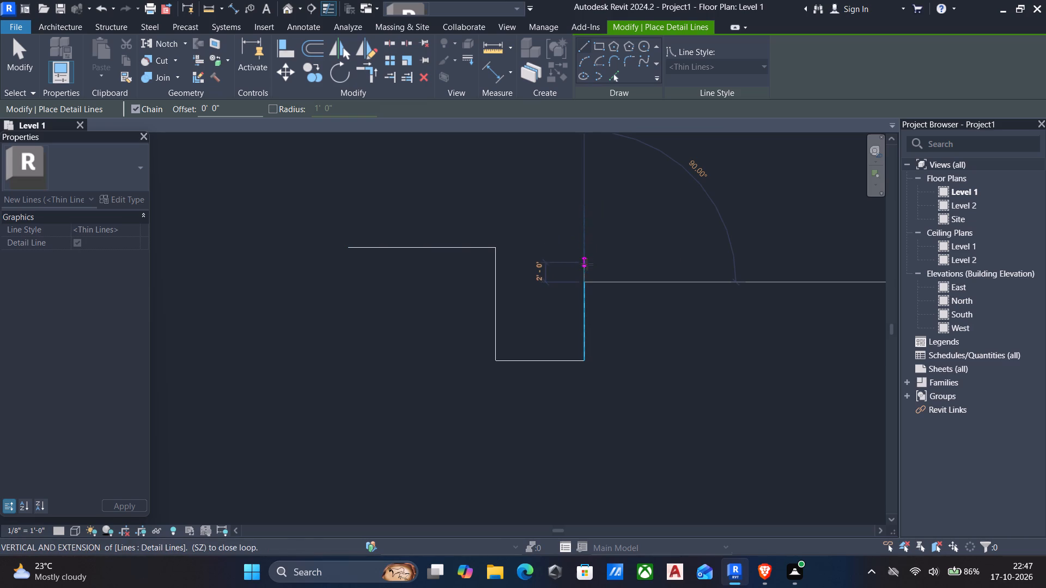
pyautogui.click(587, 267)
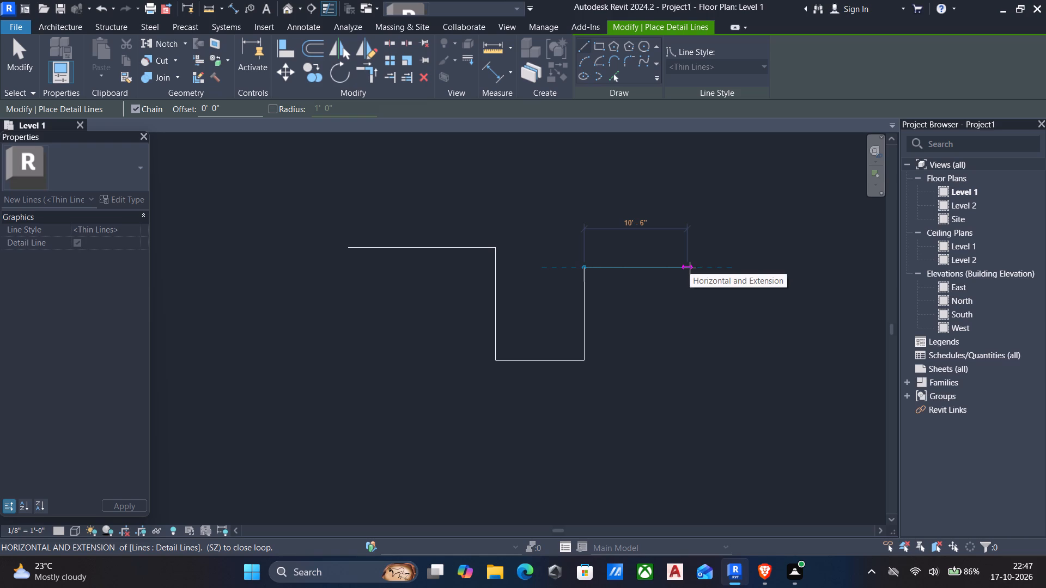
pyautogui.click(690, 268)
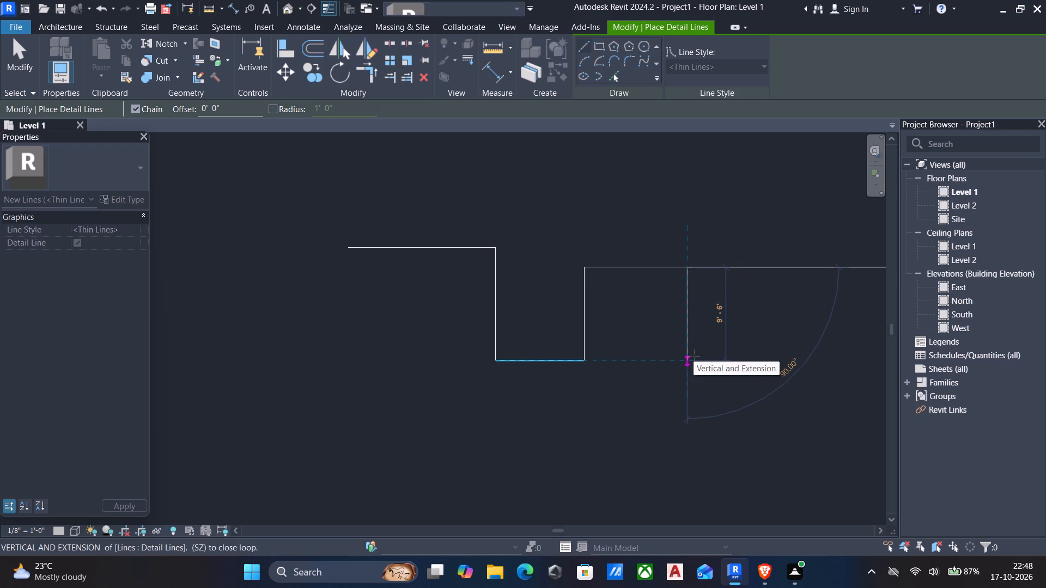
pyautogui.click(693, 359)
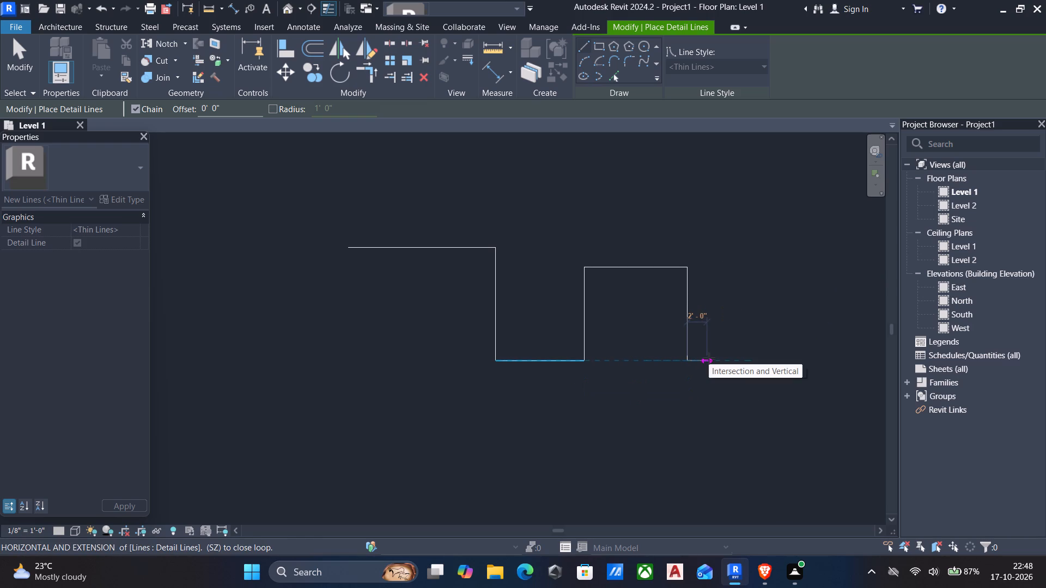
# Extend the detail-line outline about 2'-6" right, 19'-0" down, 13'-0" left and 9'-0" up.
pyautogui.scroll(3, 720, 358)
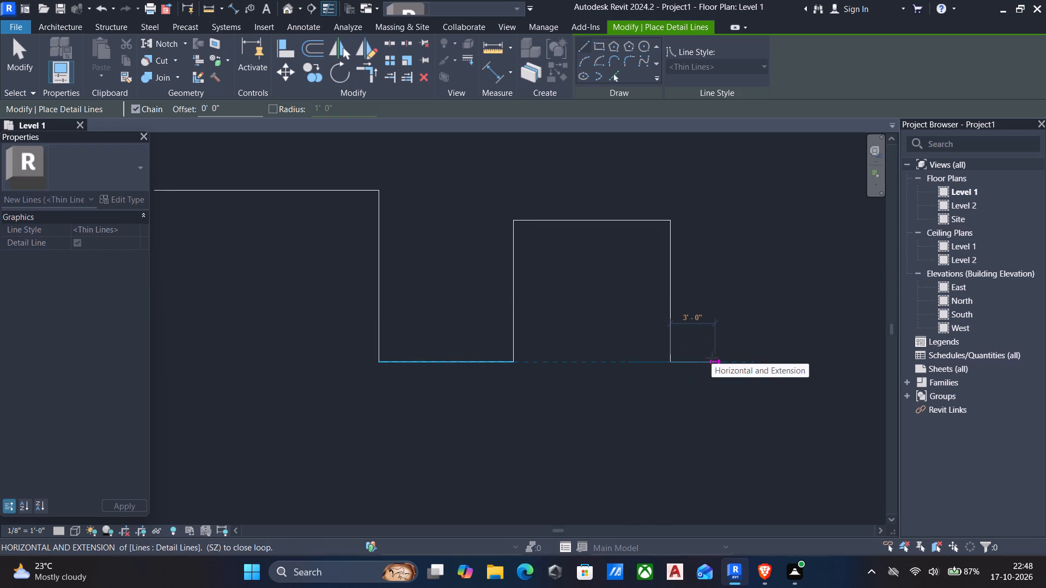
pyautogui.click(704, 357)
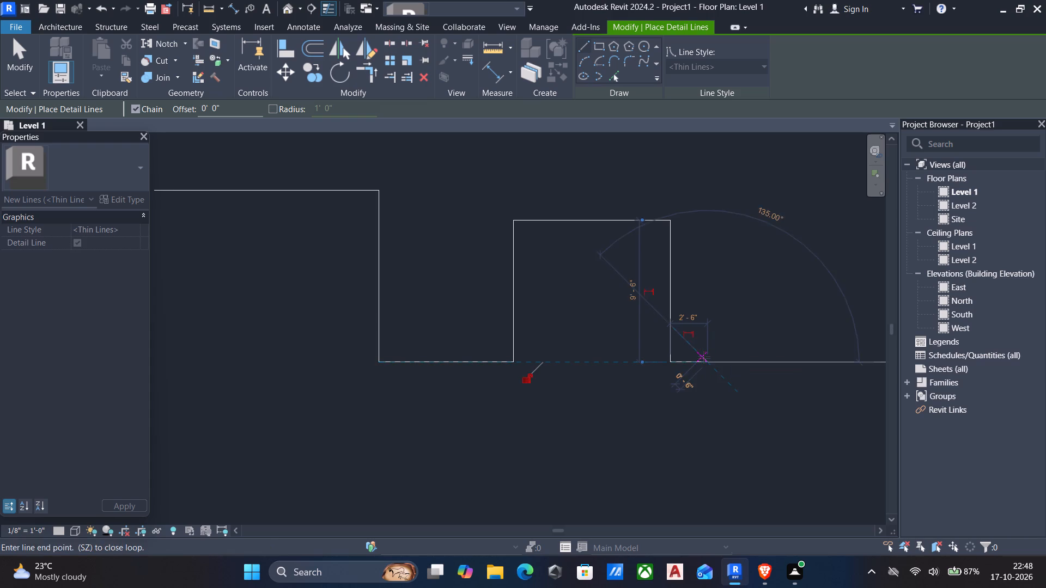
pyautogui.moveTo(706, 412); pyautogui.dragTo(698, 334, button='middle')
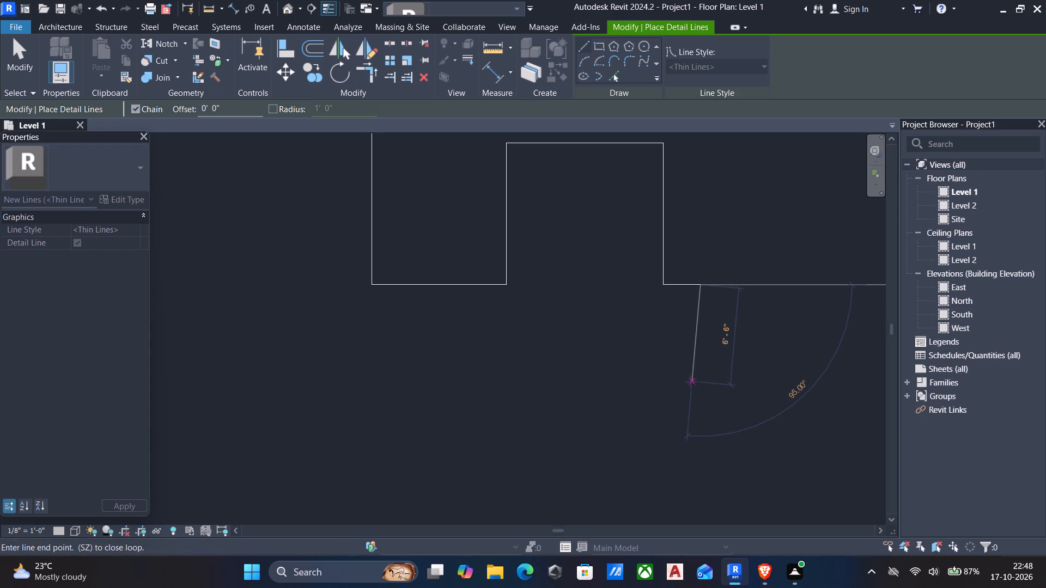
pyautogui.moveTo(692, 335); pyautogui.dragTo(696, 304, button='middle')
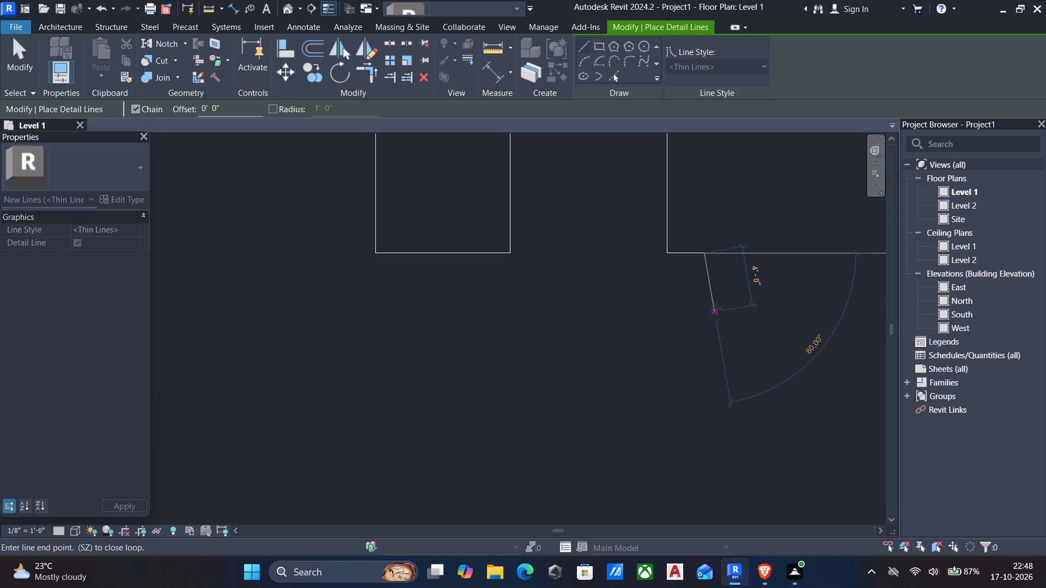
pyautogui.scroll(-4, 673, 334)
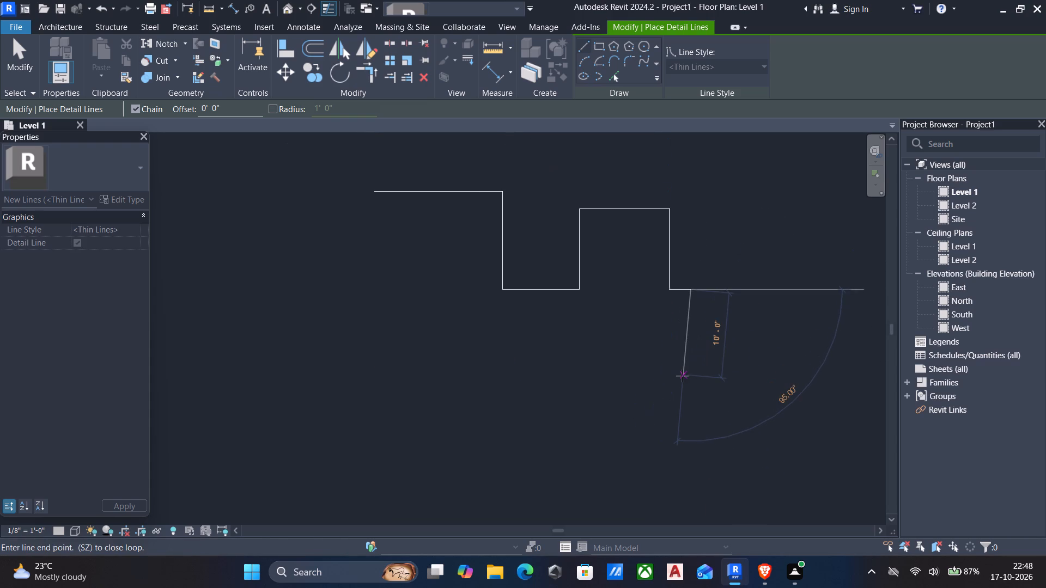
pyautogui.moveTo(690, 378); pyautogui.dragTo(678, 339, button='middle')
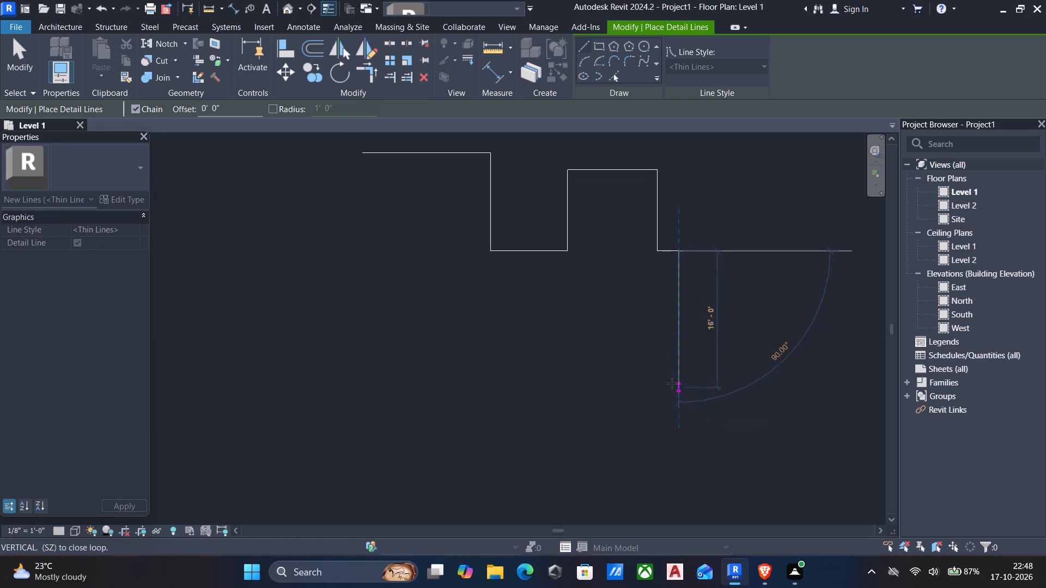
pyautogui.click(678, 413)
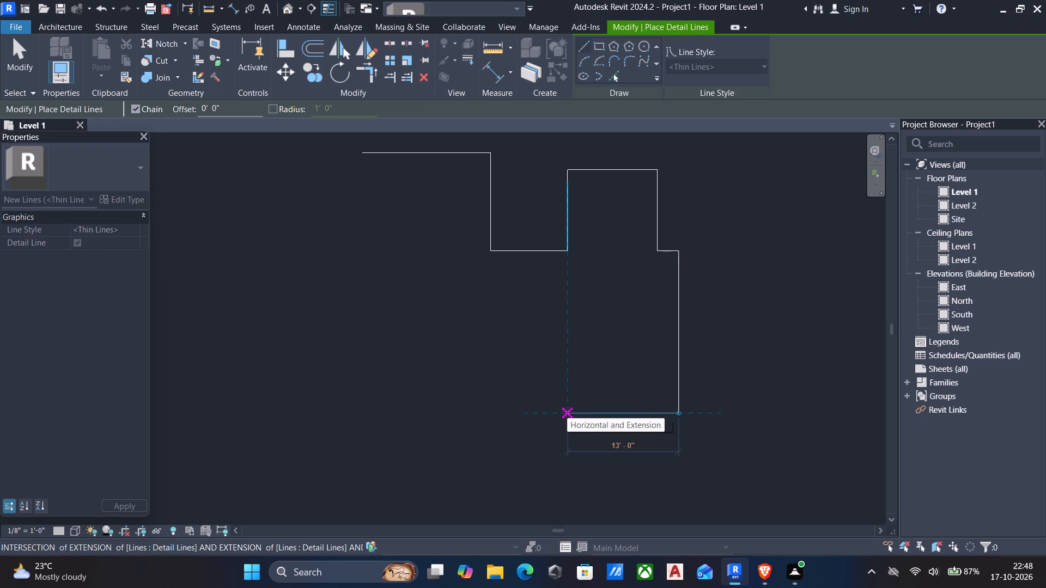
pyautogui.click(567, 412)
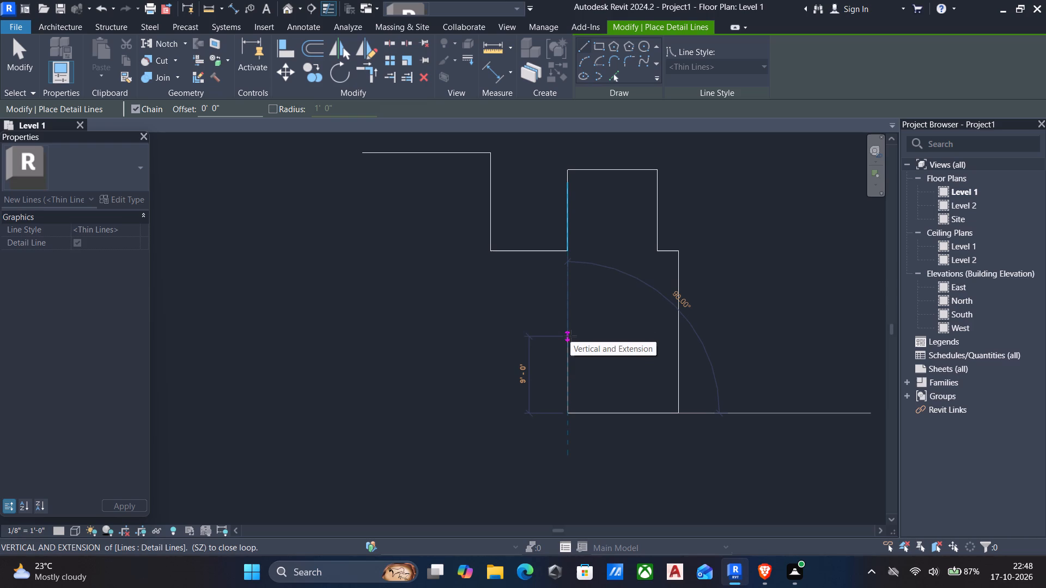
pyautogui.click(570, 336)
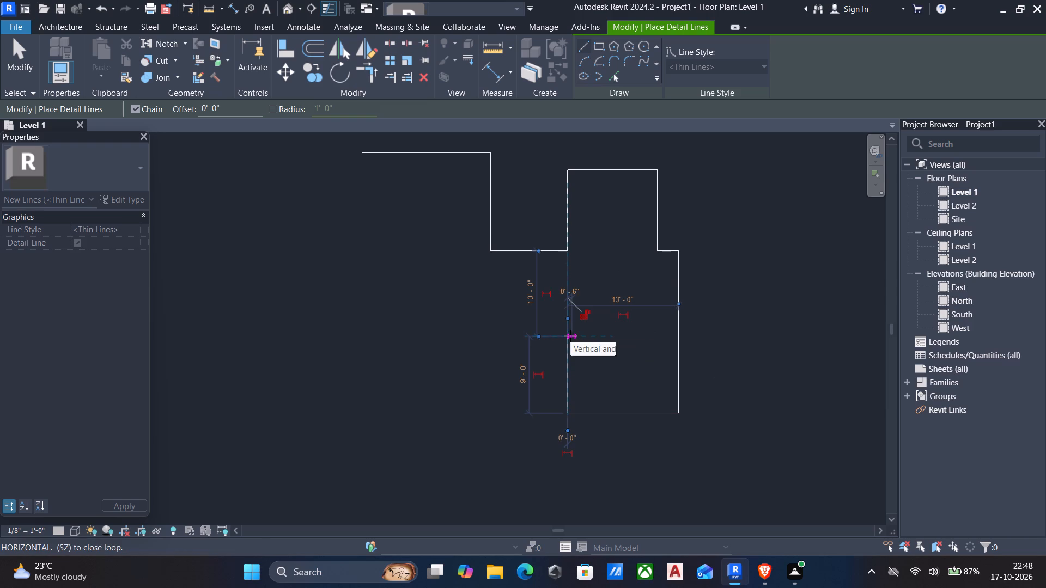
# Draw detail lines from the lower-right block's left side, starting about 1'-6" above its bottom corner, 7'-0" left and 7'-6" up.
pyautogui.press('Escape')
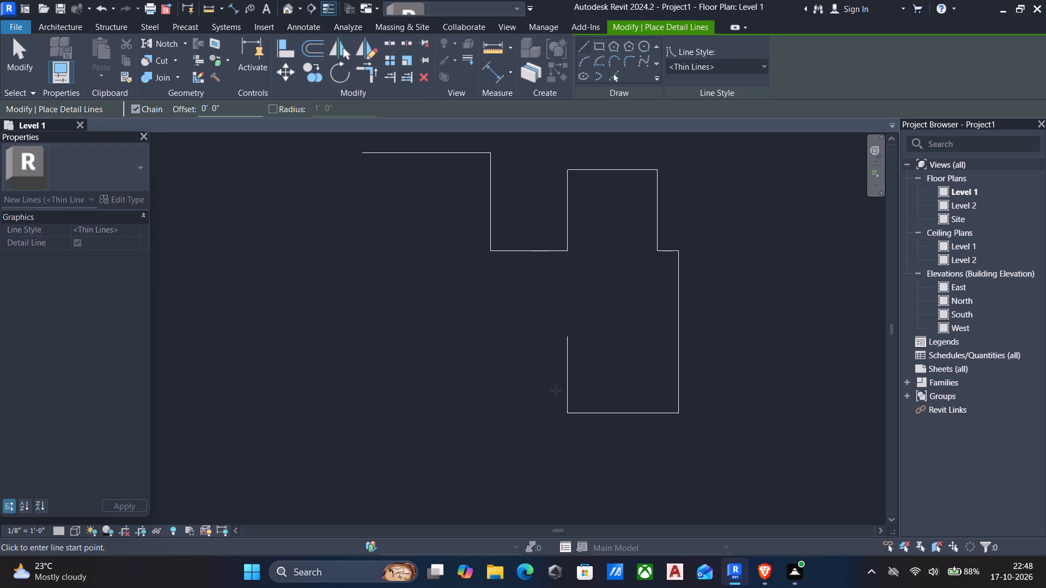
pyautogui.scroll(2, 540, 399)
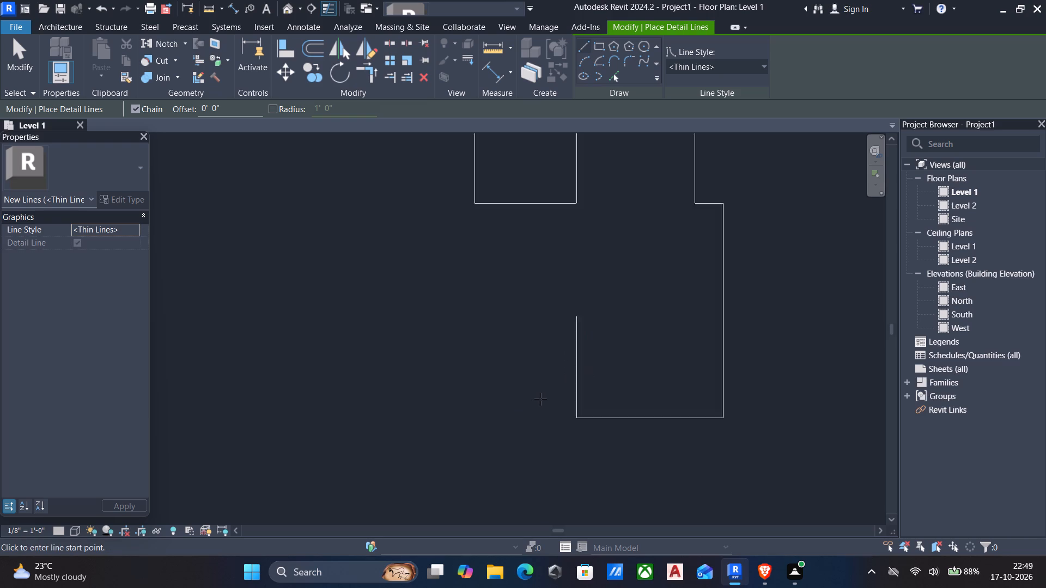
pyautogui.scroll(1, 540, 399)
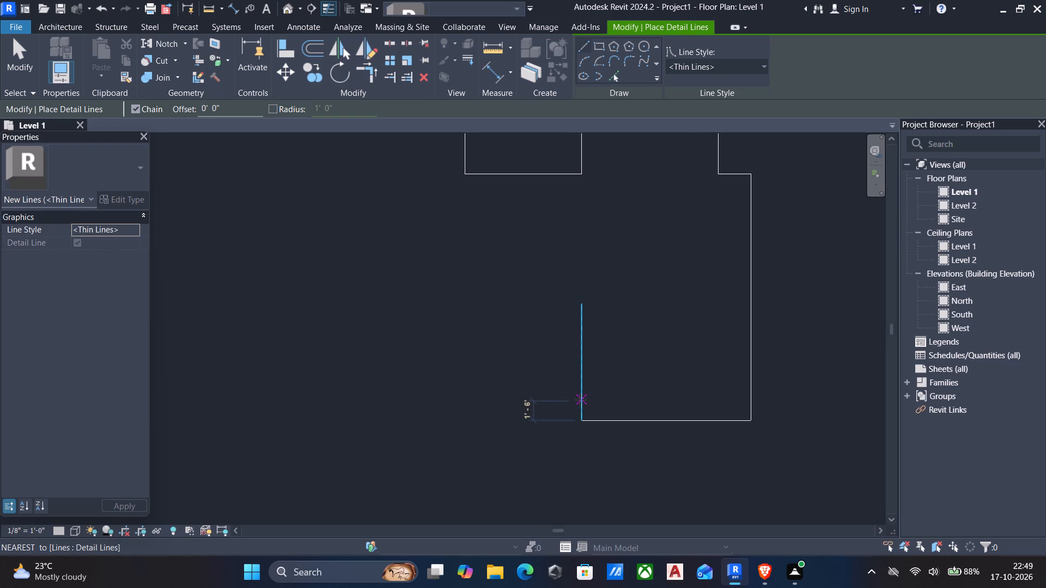
pyautogui.click(580, 400)
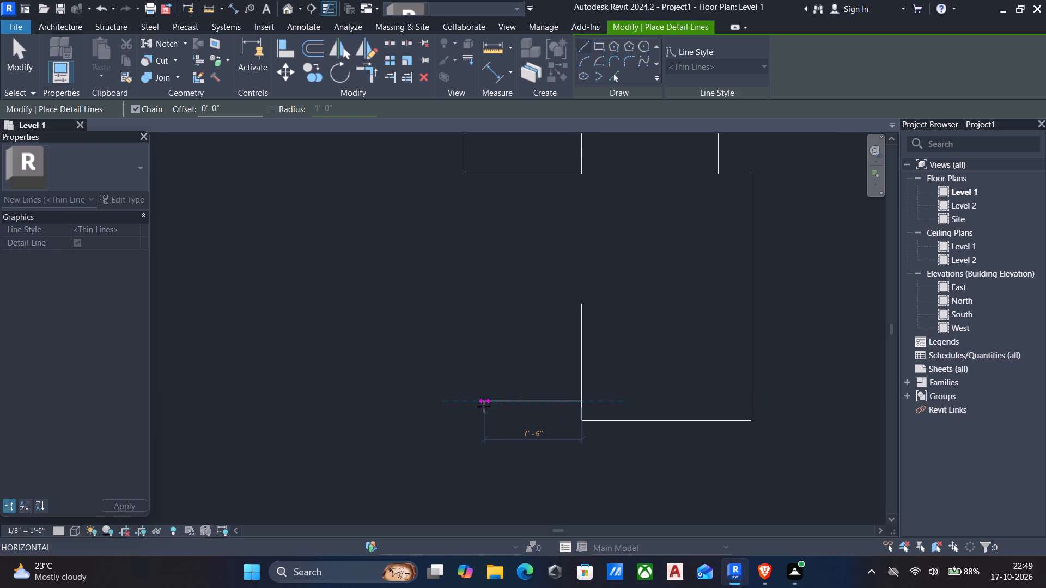
pyautogui.click(489, 406)
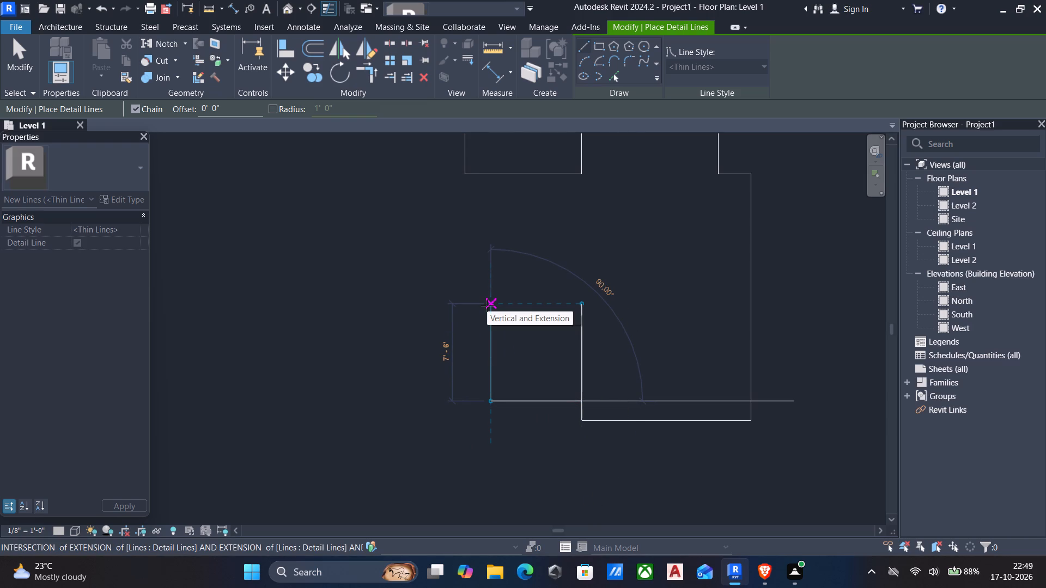
pyautogui.click(487, 305)
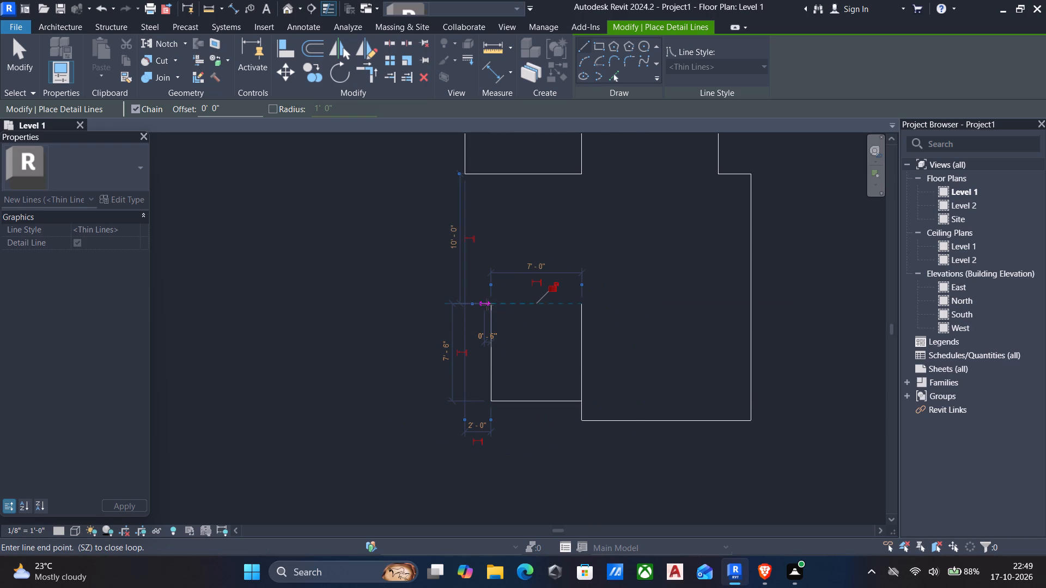
pyautogui.press('Escape')
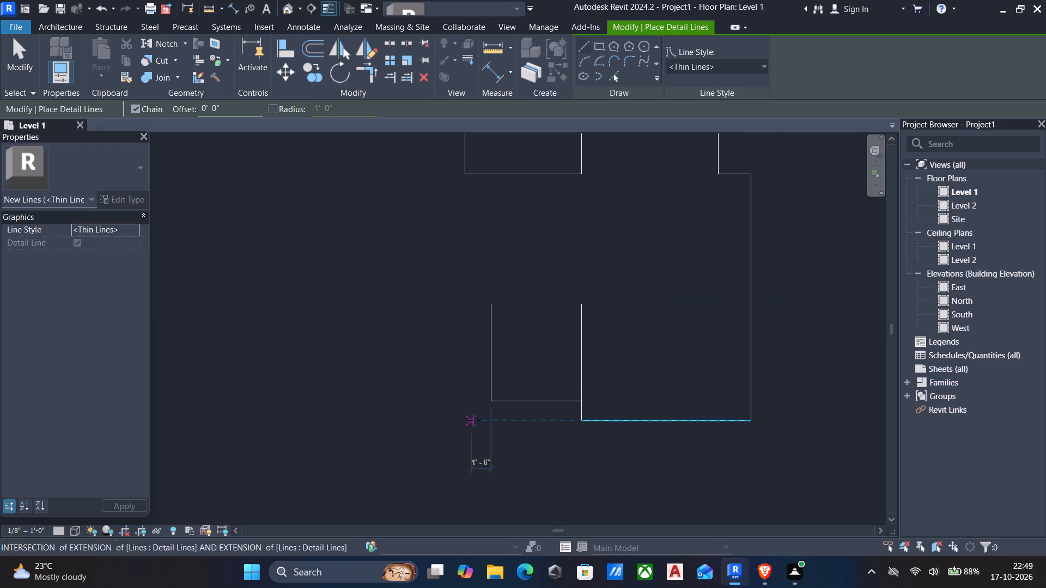
# Draw detail lines from the recess's lower-left corner about 1'-6" down, level with the bottom run, and 12'-0" left.
pyautogui.click(488, 420)
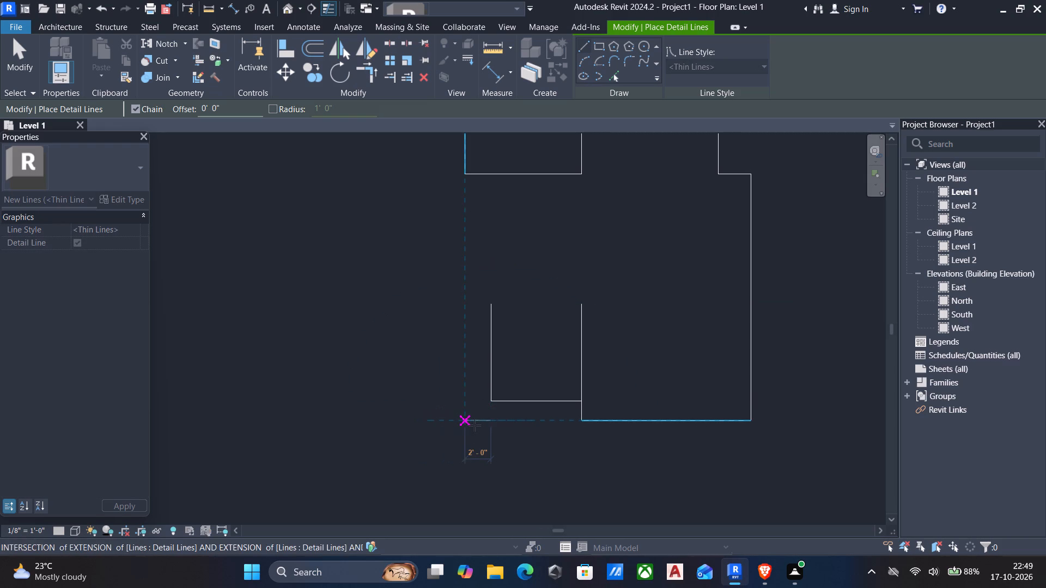
pyautogui.press('Escape')
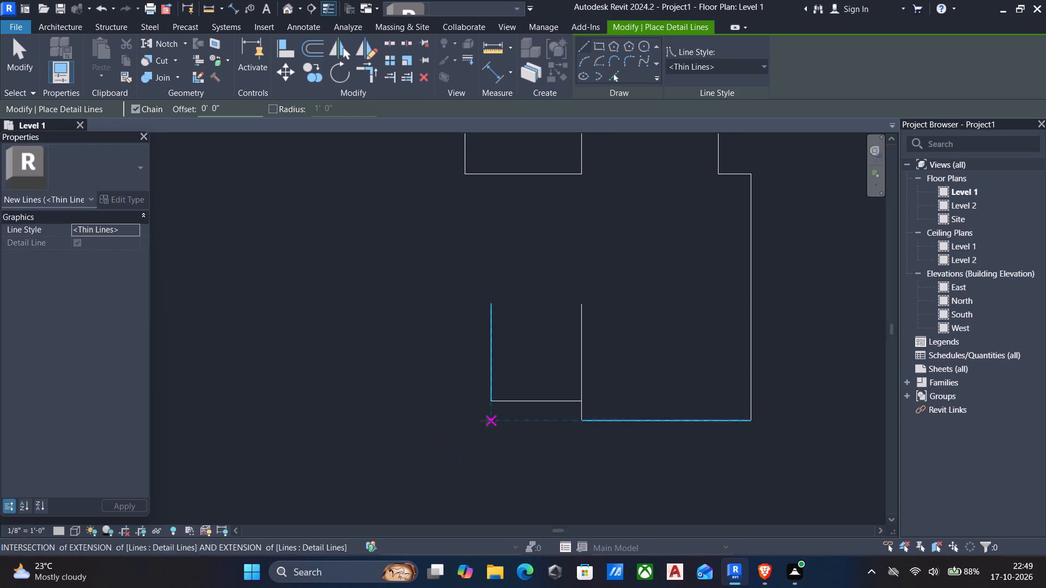
pyautogui.scroll(4, 487, 420)
pyautogui.click(492, 389)
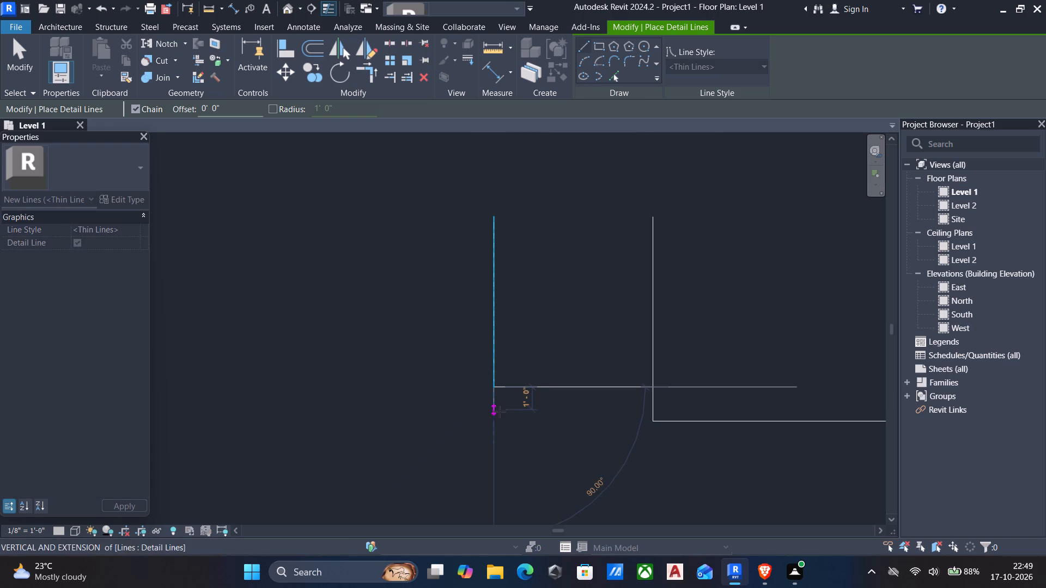
pyautogui.click(491, 423)
pyautogui.moveTo(431, 422); pyautogui.dragTo(633, 424, button='middle')
pyautogui.scroll(-3, 622, 422)
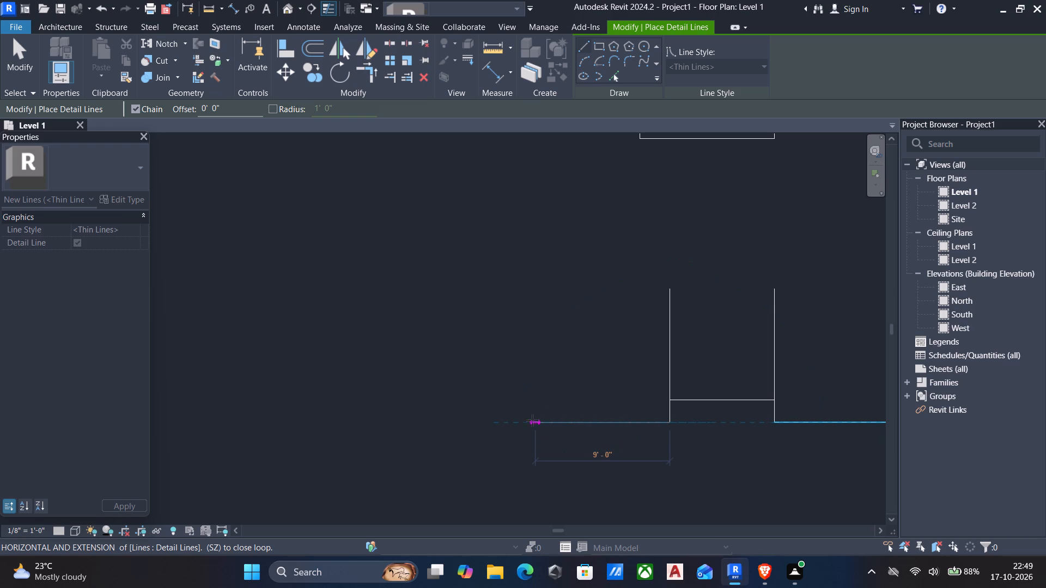
pyautogui.click(489, 423)
pyautogui.scroll(-3, 490, 322)
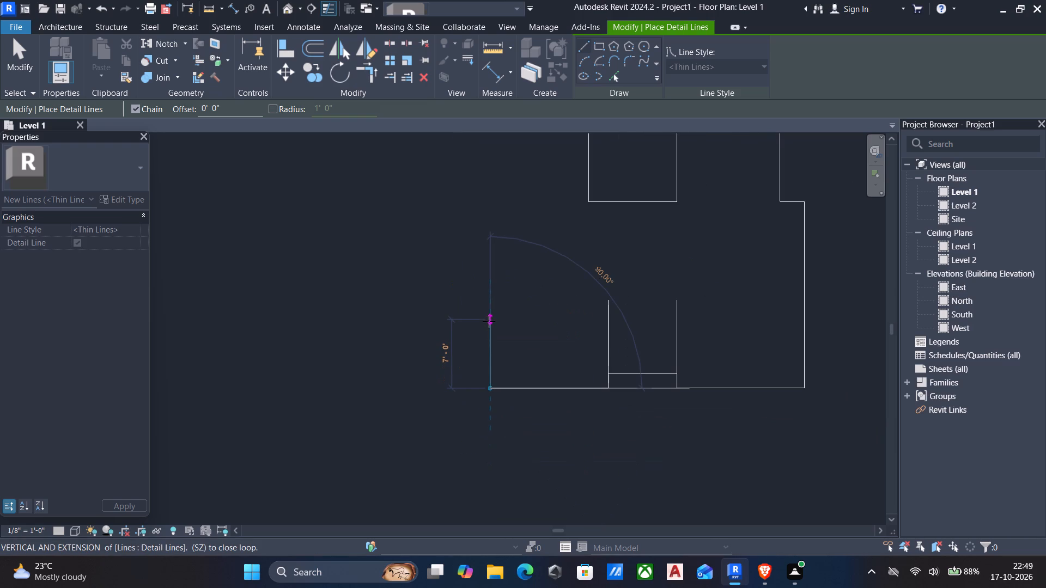
pyautogui.scroll(-5, 489, 321)
pyautogui.moveTo(485, 333); pyautogui.dragTo(484, 339, button='middle')
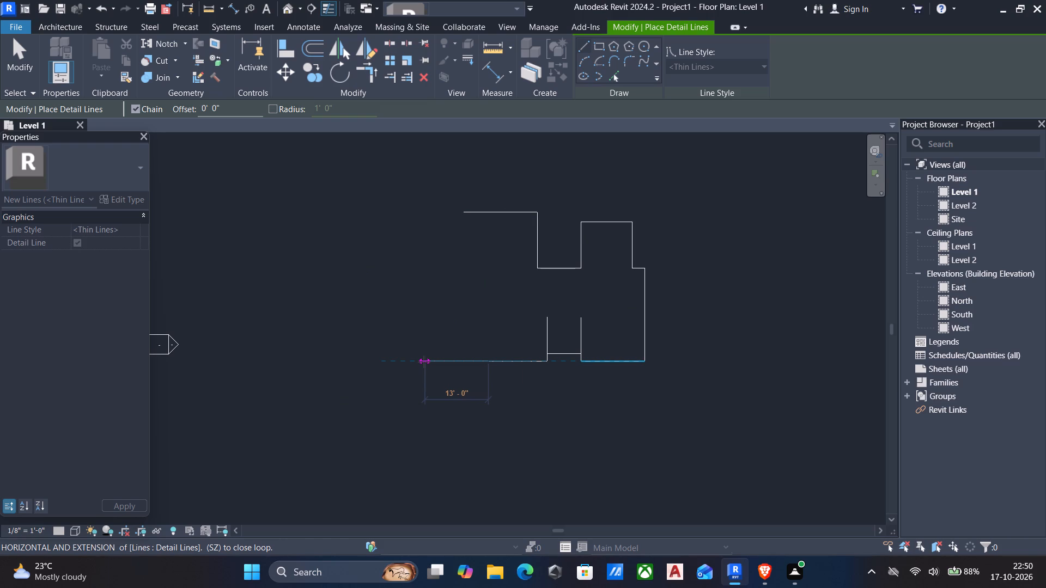
pyautogui.press('Escape')
pyautogui.press('Escape')
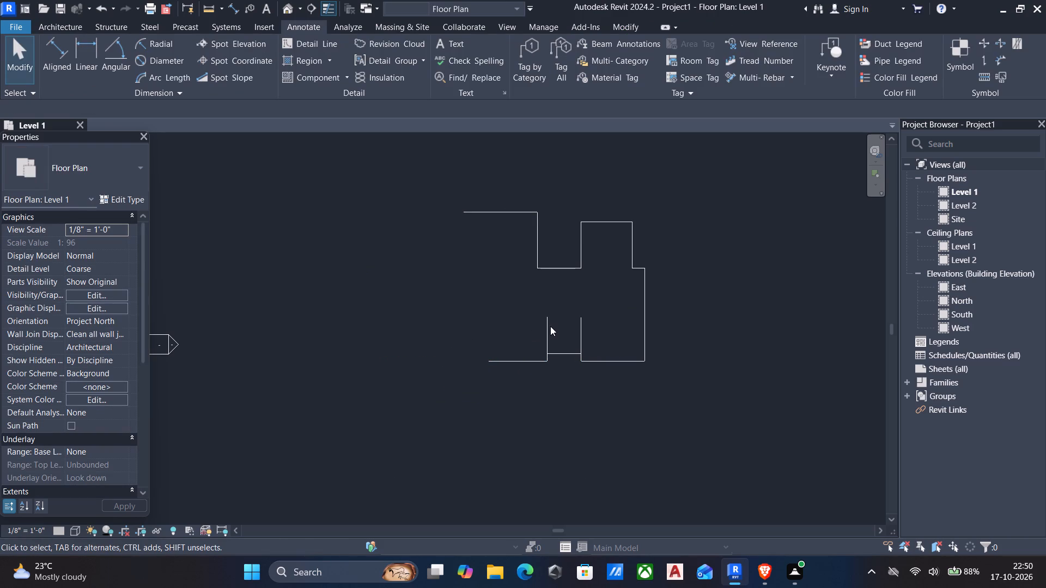
# Align the recess's left vertical line with the right vertical side of the upper-left block.
pyautogui.click(549, 330)
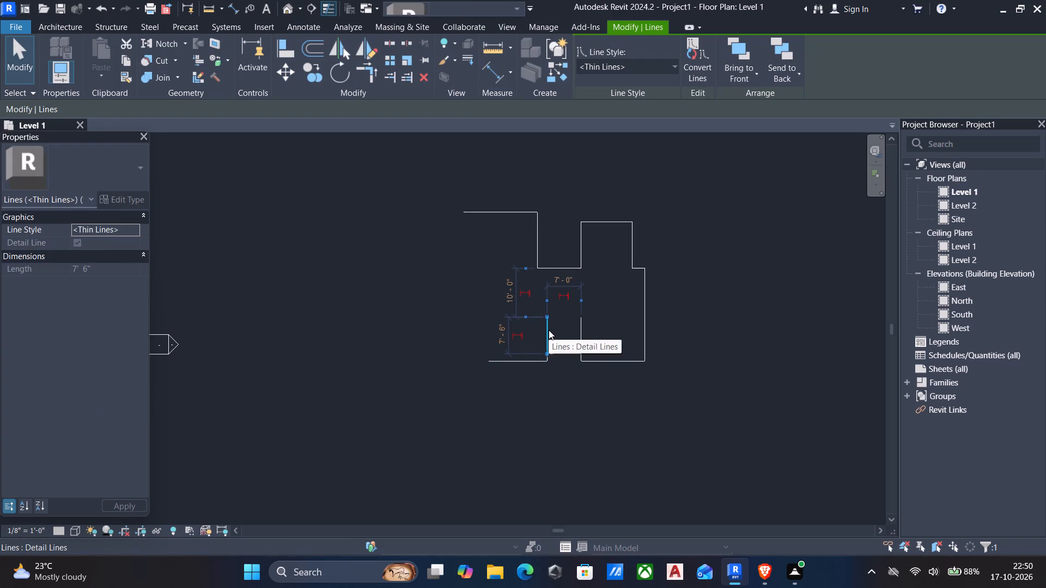
pyautogui.press('Escape')
pyautogui.write('al')
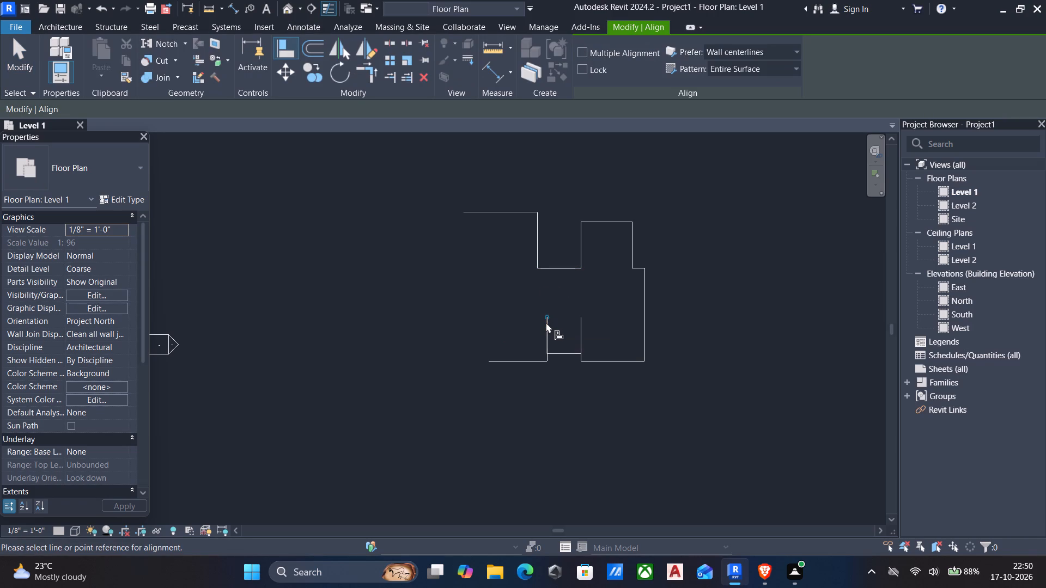
pyautogui.click(536, 249)
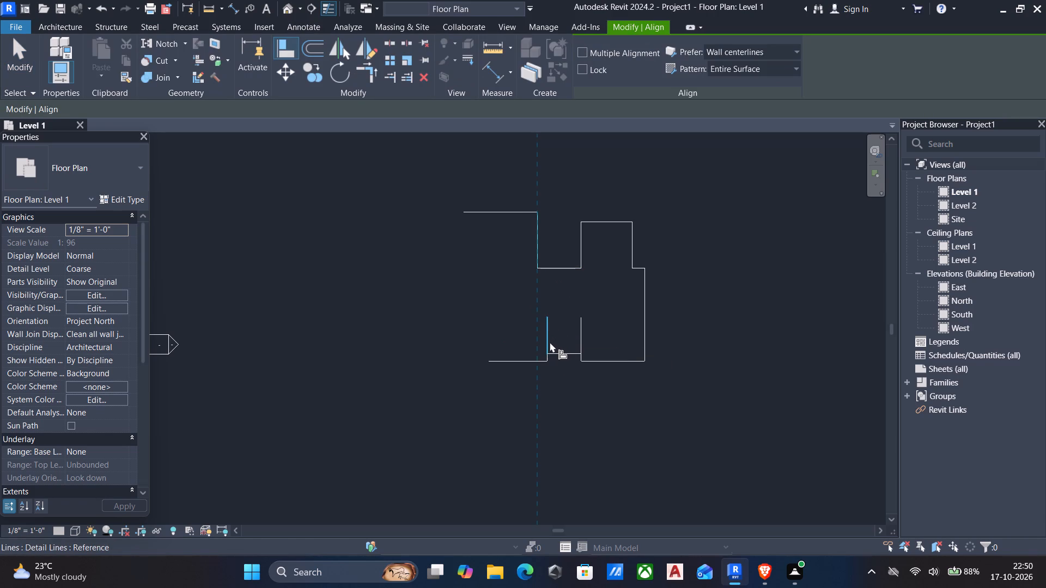
pyautogui.click(550, 342)
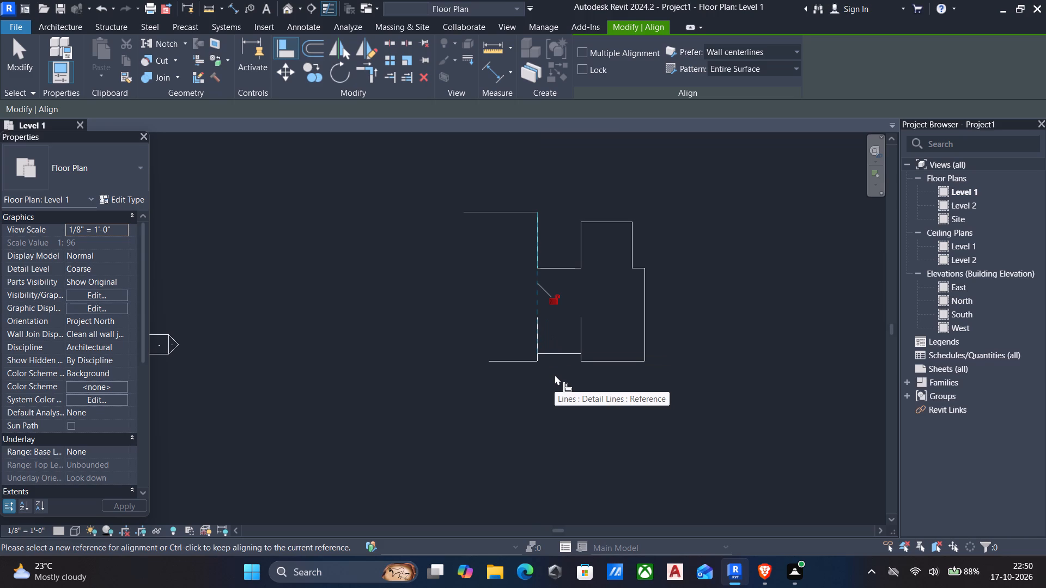
pyautogui.press('Escape')
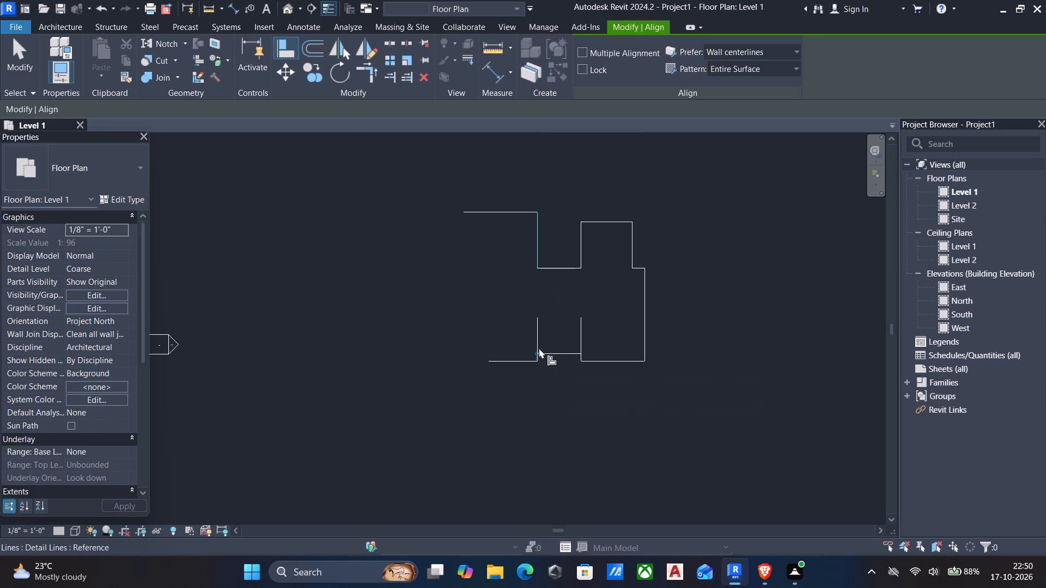
pyautogui.press('Escape')
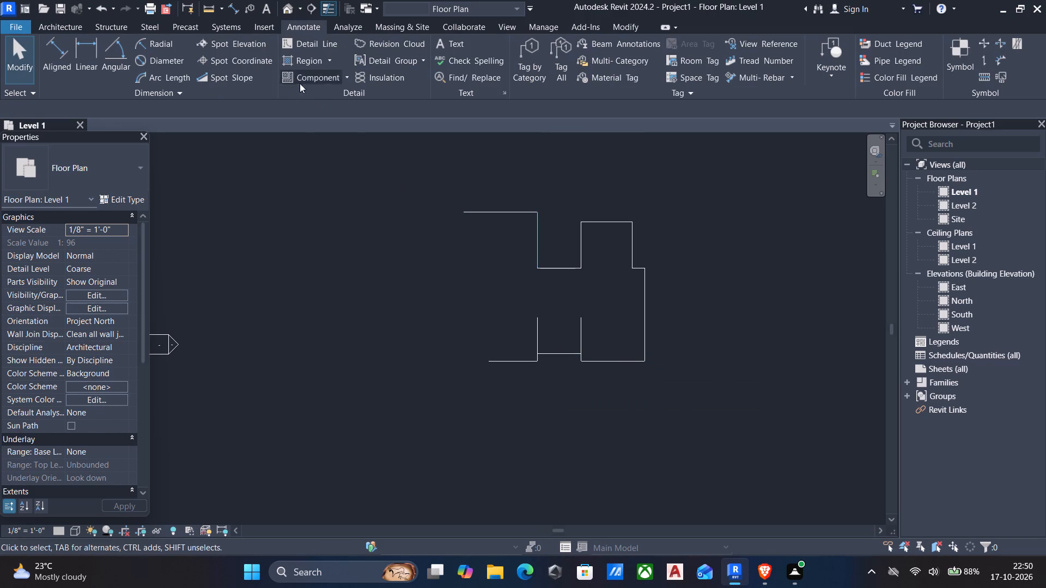
# Draw a matching vertical detail line about 26'-6" down from the open upper-left end of the outline.
pyautogui.click(553, 354)
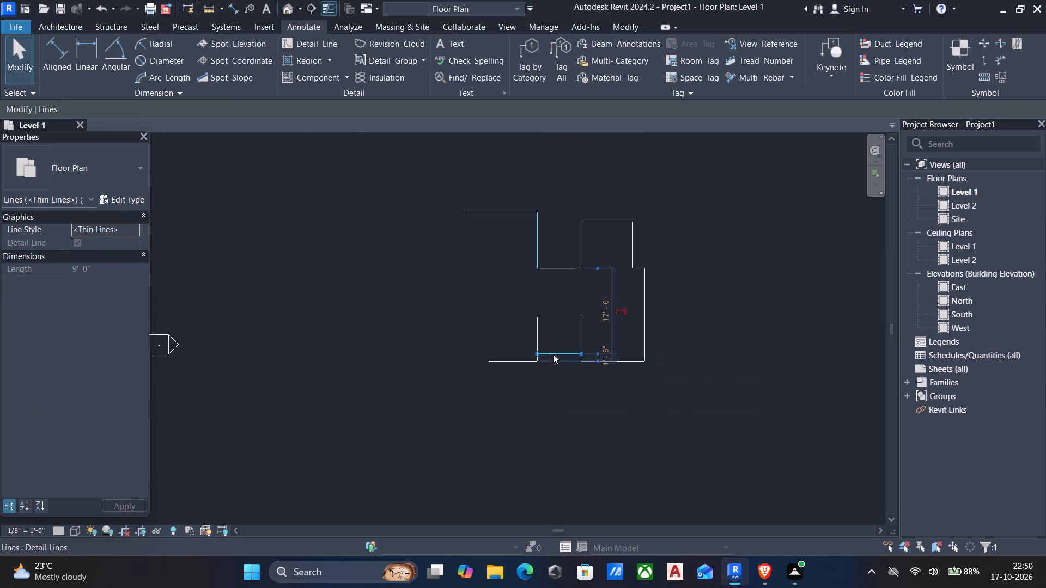
pyautogui.click(583, 338)
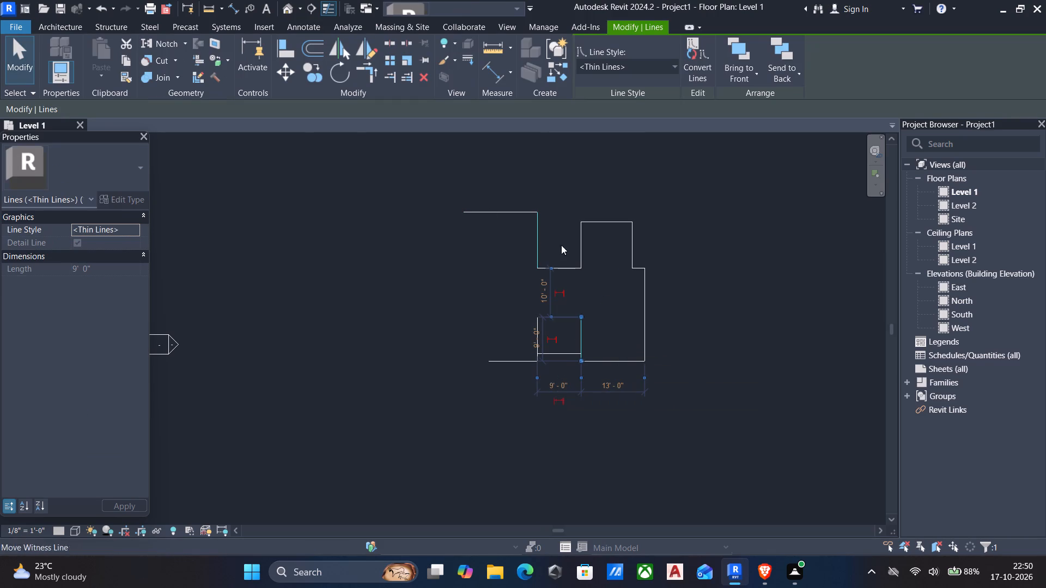
pyautogui.click(496, 357)
pyautogui.press('c')
pyautogui.press('s')
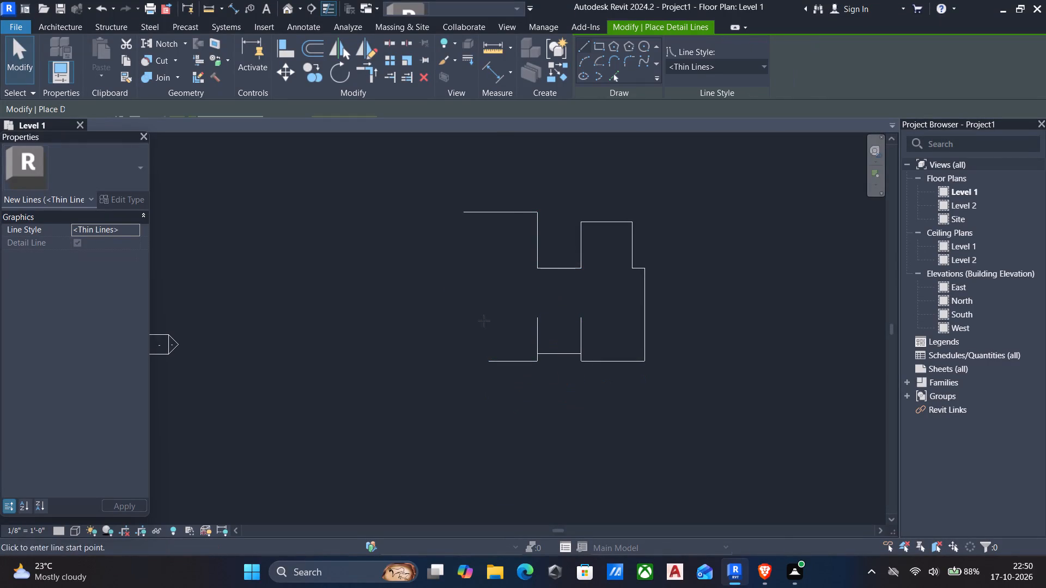
pyautogui.click(465, 216)
pyautogui.click(463, 341)
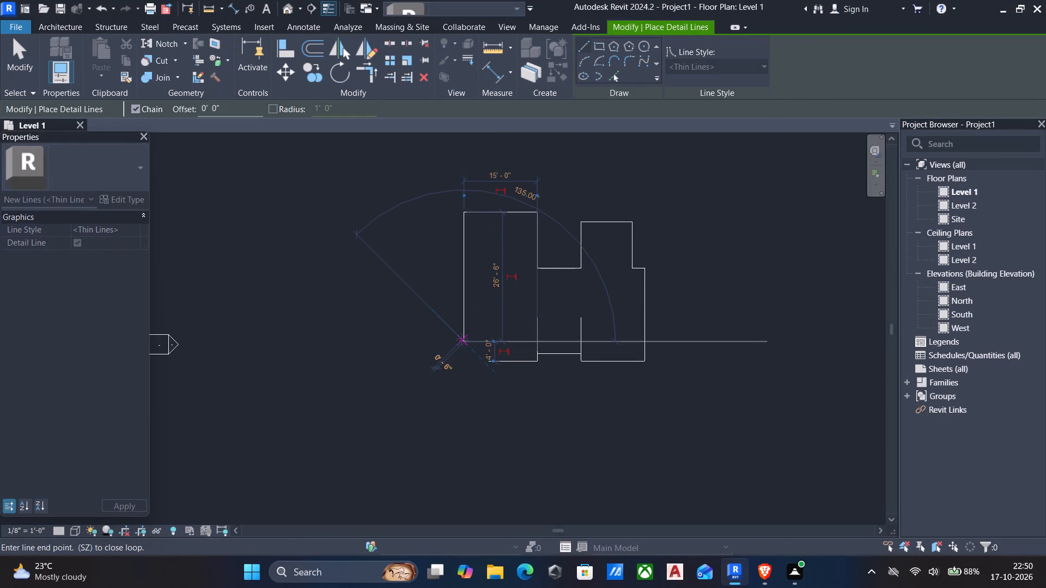
pyautogui.press('Escape')
# Trim/extend the outline's left vertical line and the bottom-left horizontal line to meet at a corner.
pyautogui.write('tr')
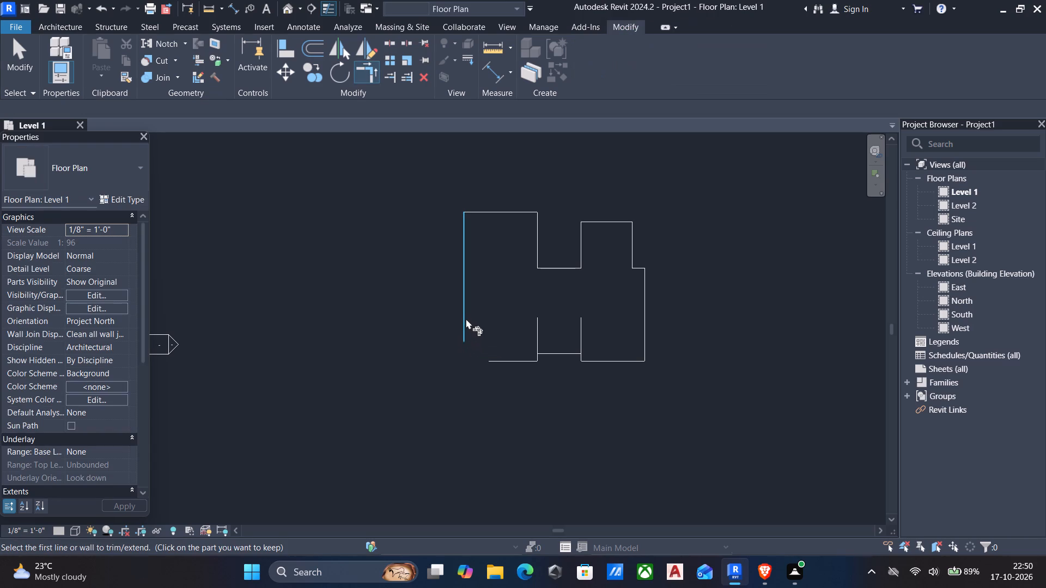
pyautogui.click(465, 322)
pyautogui.click(506, 364)
pyautogui.moveTo(509, 387); pyautogui.dragTo(507, 431, button='middle')
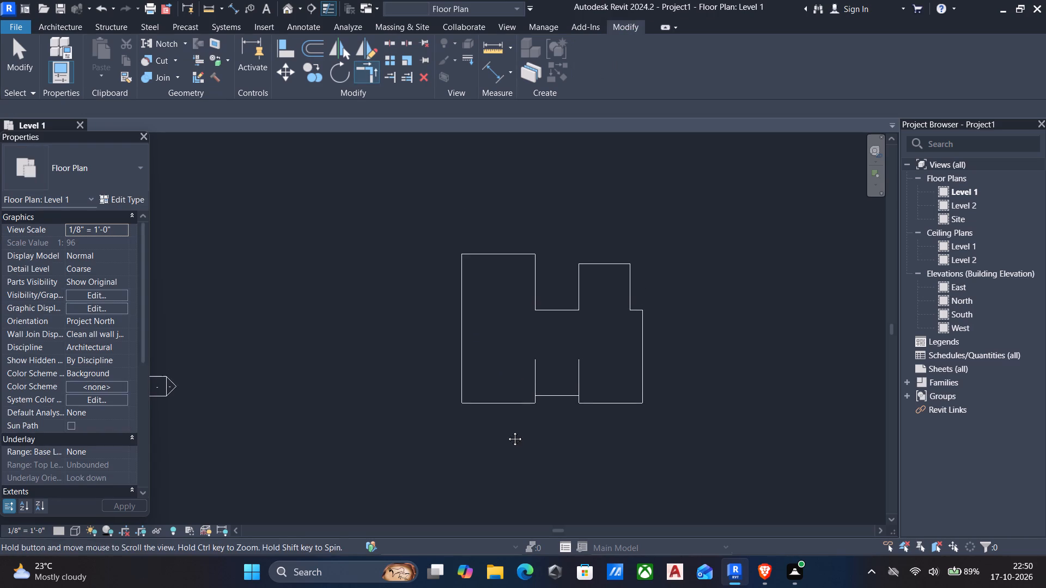
pyautogui.moveTo(507, 431); pyautogui.dragTo(507, 431, button='middle')
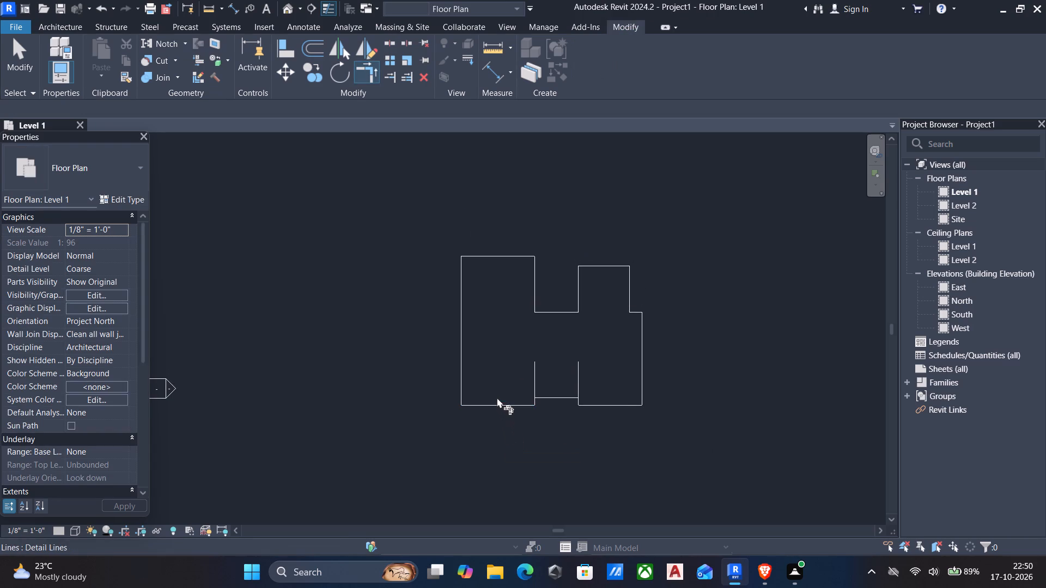
pyautogui.moveTo(497, 398); pyautogui.dragTo(518, 398, button='middle')
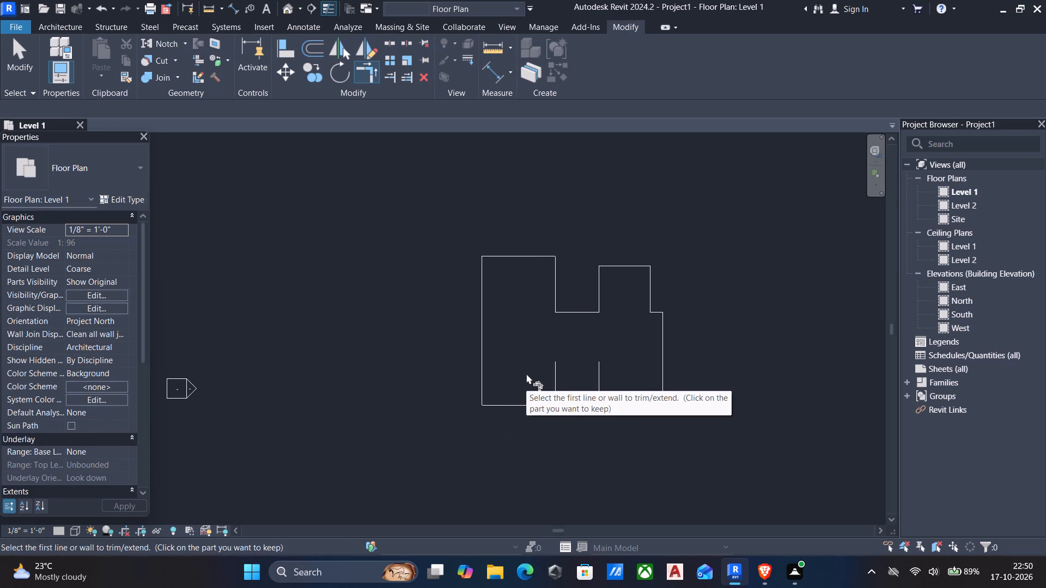
pyautogui.press('Escape')
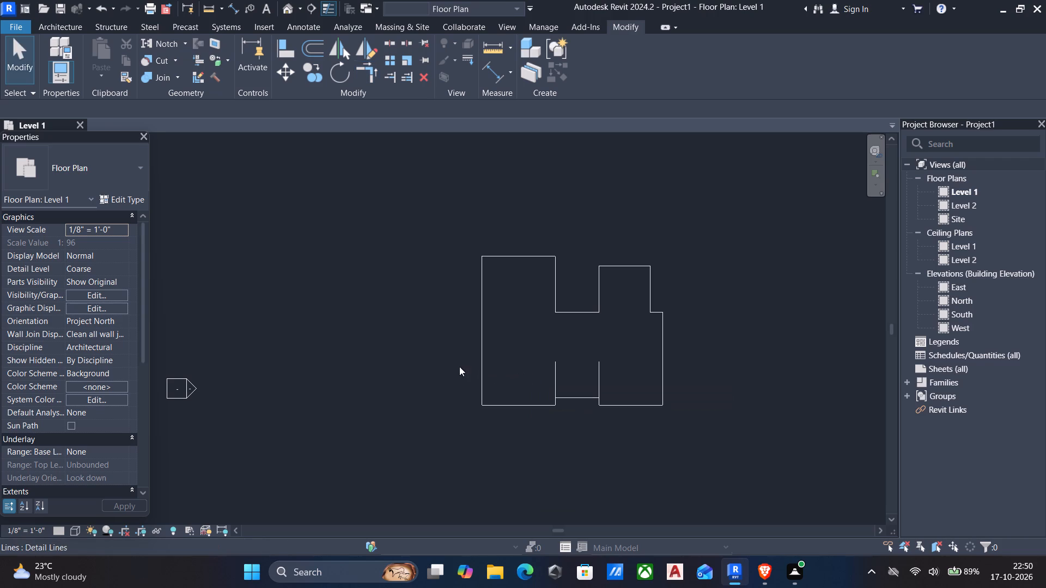
# Nudge the outline's bottom lines, together with the recess lines, ten increments downward to deepen the plan.
pyautogui.moveTo(445, 356); pyautogui.dragTo(709, 456)
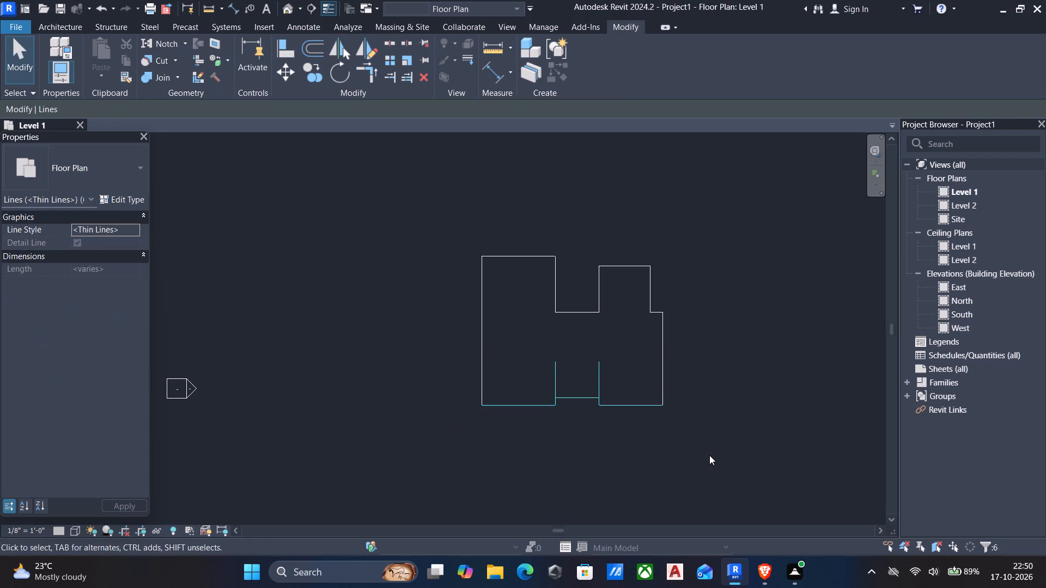
pyautogui.press('Down')
pyautogui.press('Down')
pyautogui.press('Down')
pyautogui.press('Down')
pyautogui.press('Down')
pyautogui.press('Down')
pyautogui.press('Down')
pyautogui.press('Down')
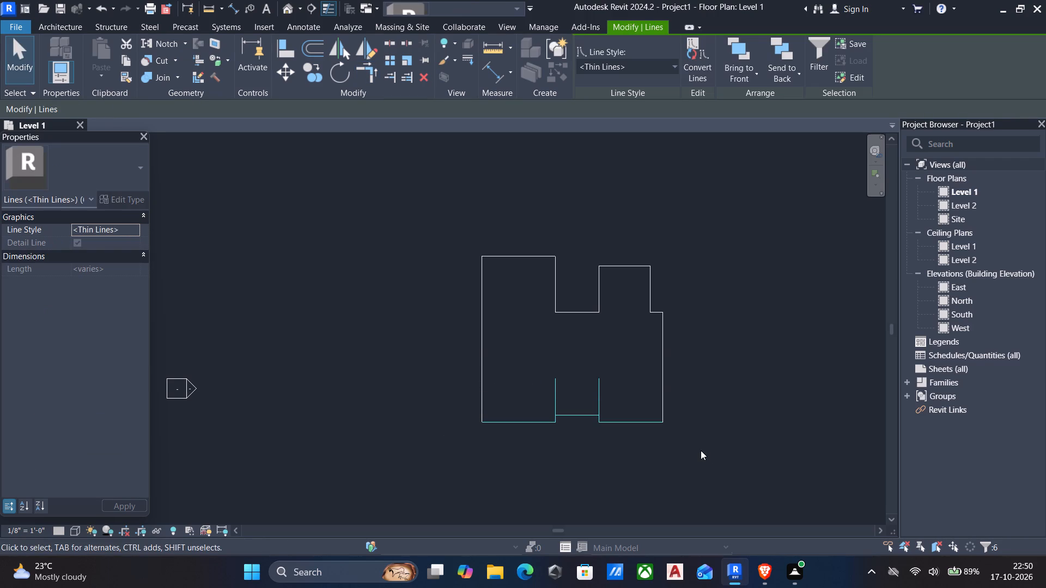
pyautogui.press('Down')
pyautogui.press('Down')
pyautogui.moveTo(565, 440); pyautogui.dragTo(568, 423, button='middle')
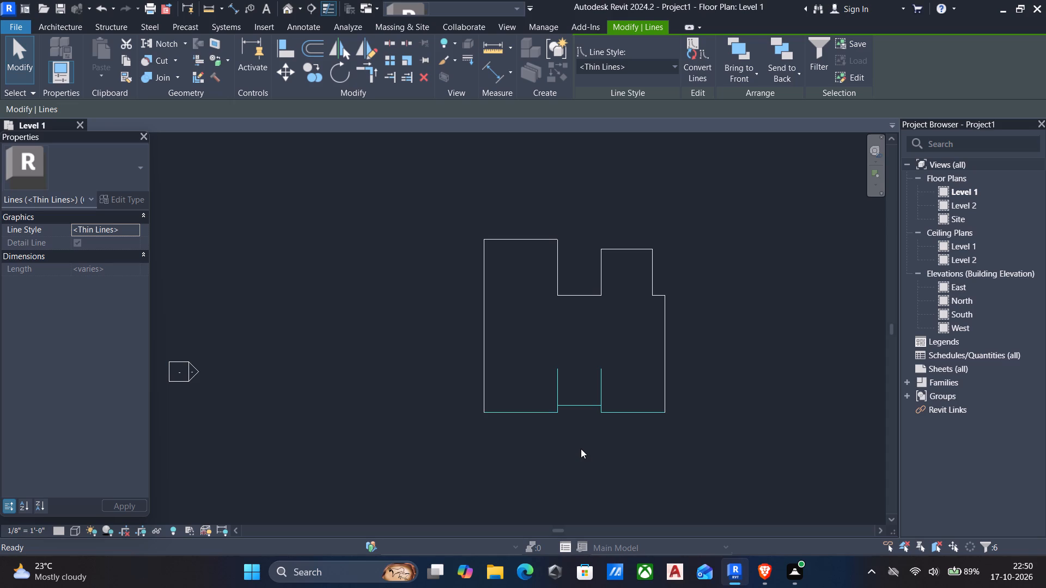
pyautogui.moveTo(443, 352); pyautogui.dragTo(451, 371, button='middle')
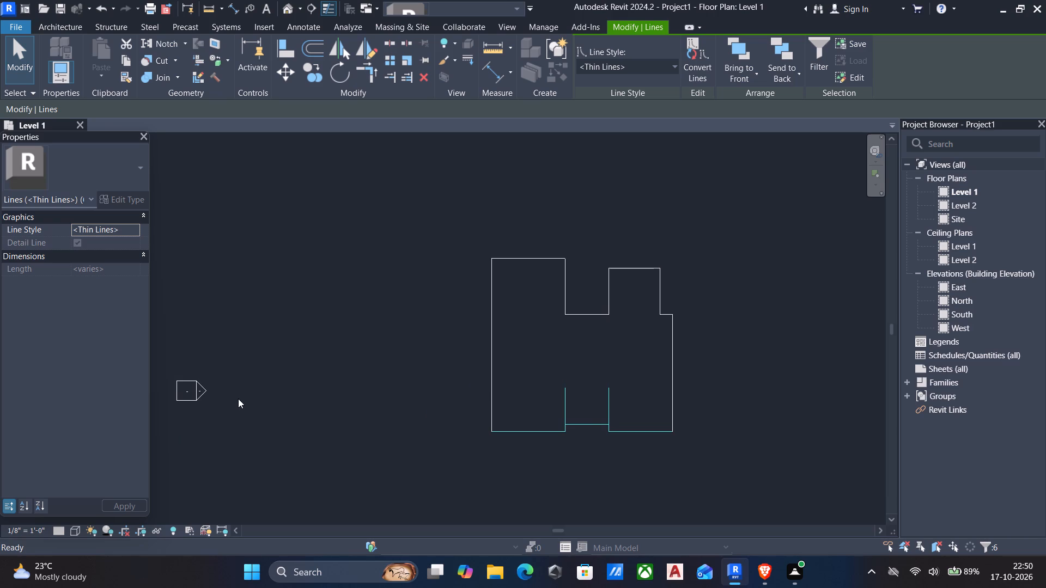
# Start a new wall and duplicate the Generic - 8" basic wall type as 9" wall.
pyautogui.write('wa')
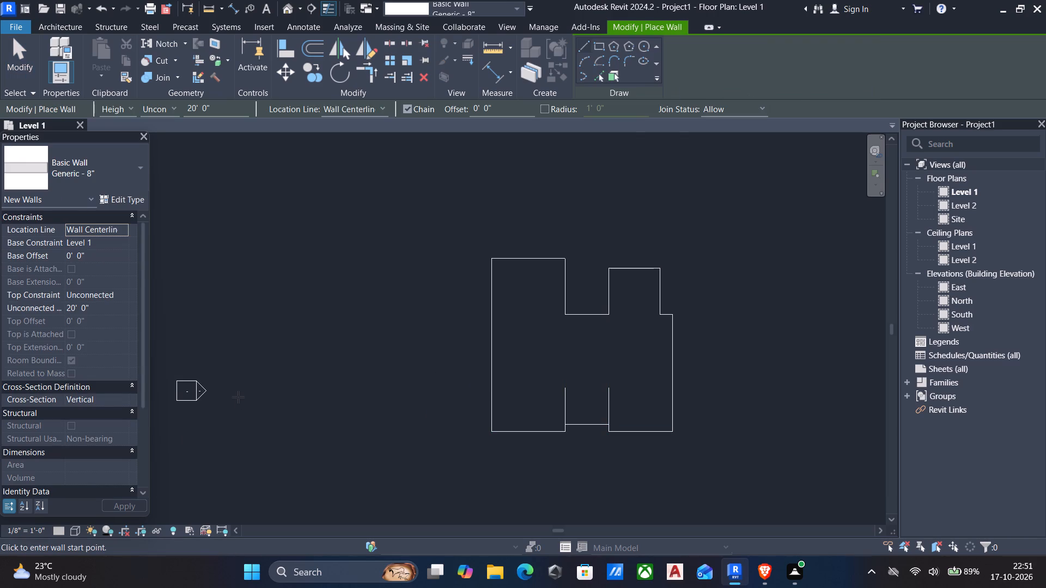
pyautogui.click(114, 198)
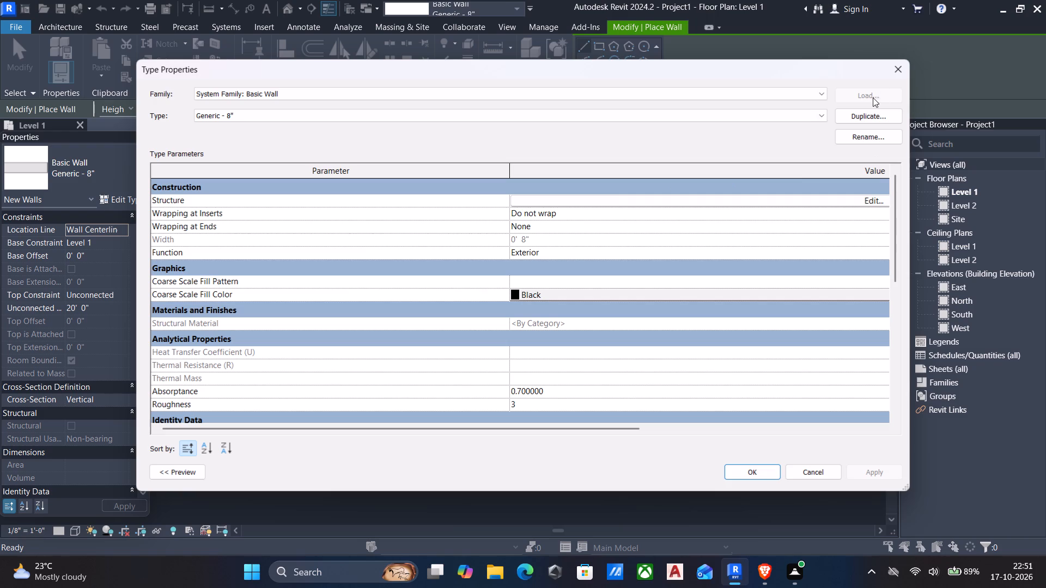
pyautogui.click(866, 114)
pyautogui.press('BackSpace')
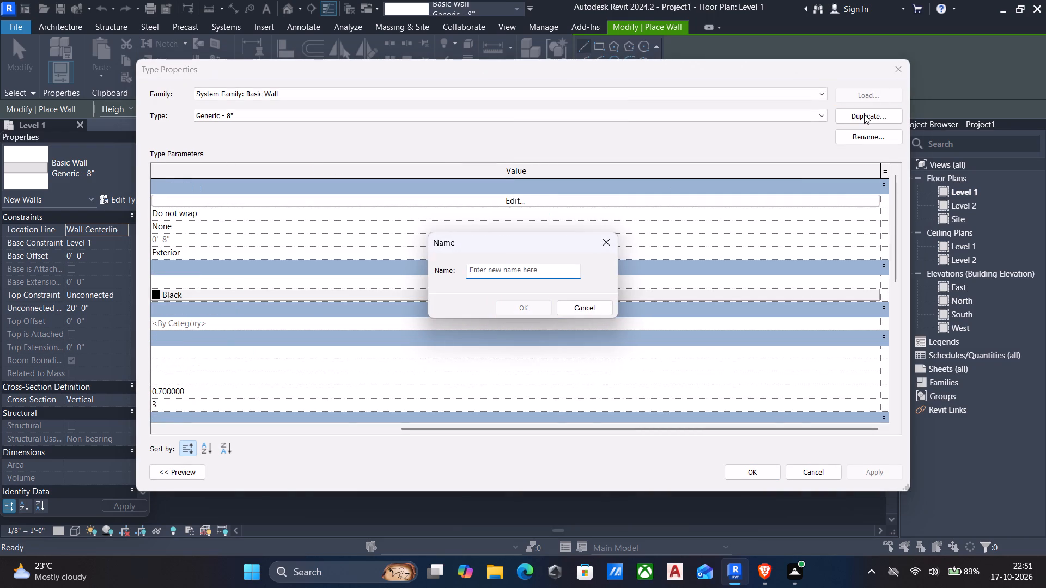
pyautogui.write('9"')
pyautogui.press('space')
pyautogui.write('wall')
pyautogui.press('space')
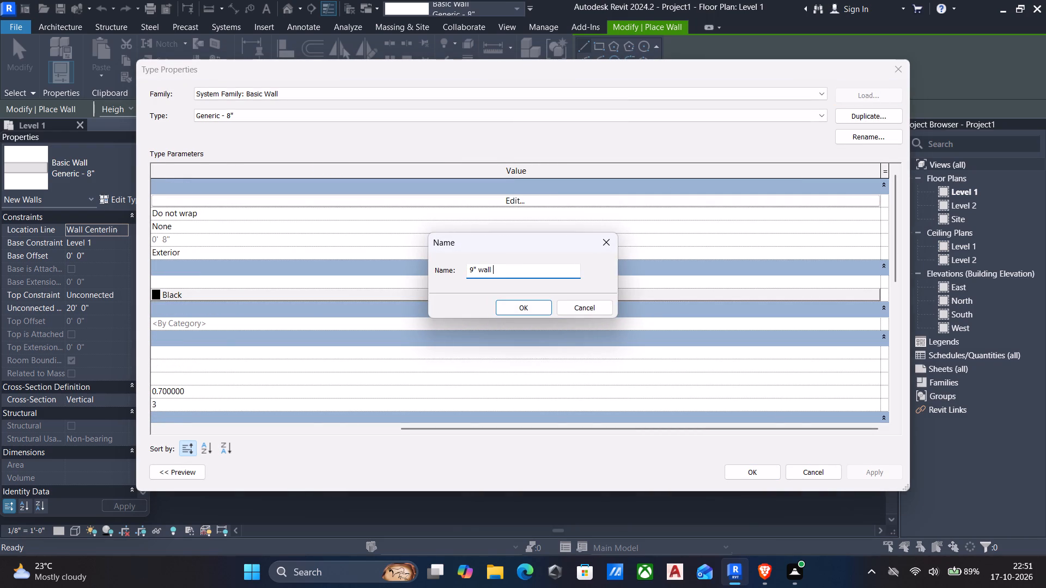
pyautogui.click(520, 305)
# Set the structure layer thickness of the 9" wall type to 9" and apply it.
pyautogui.click(536, 201)
pyautogui.click(508, 198)
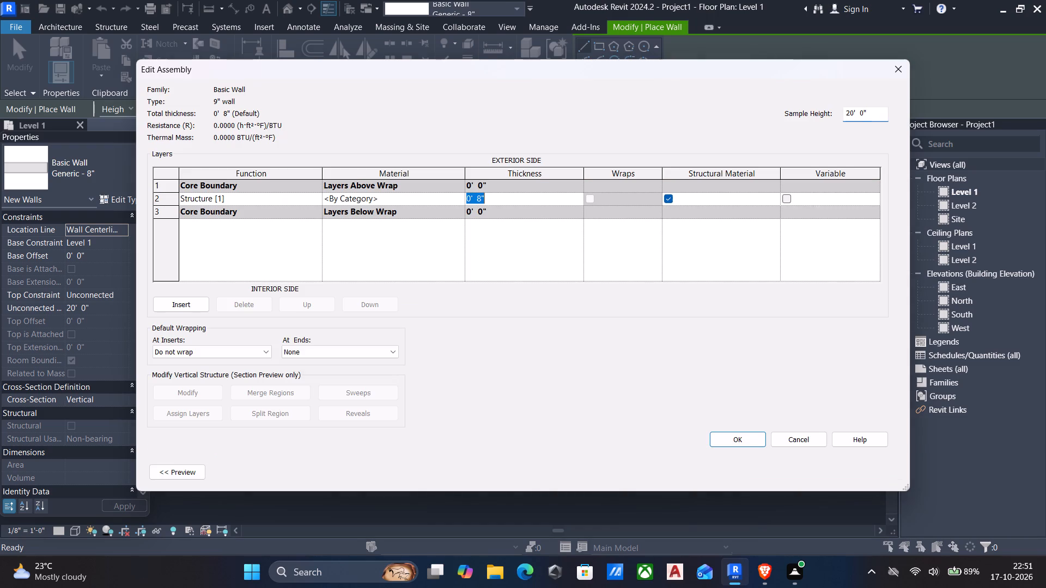
pyautogui.write('9"')
pyautogui.press('Return')
pyautogui.click(741, 433)
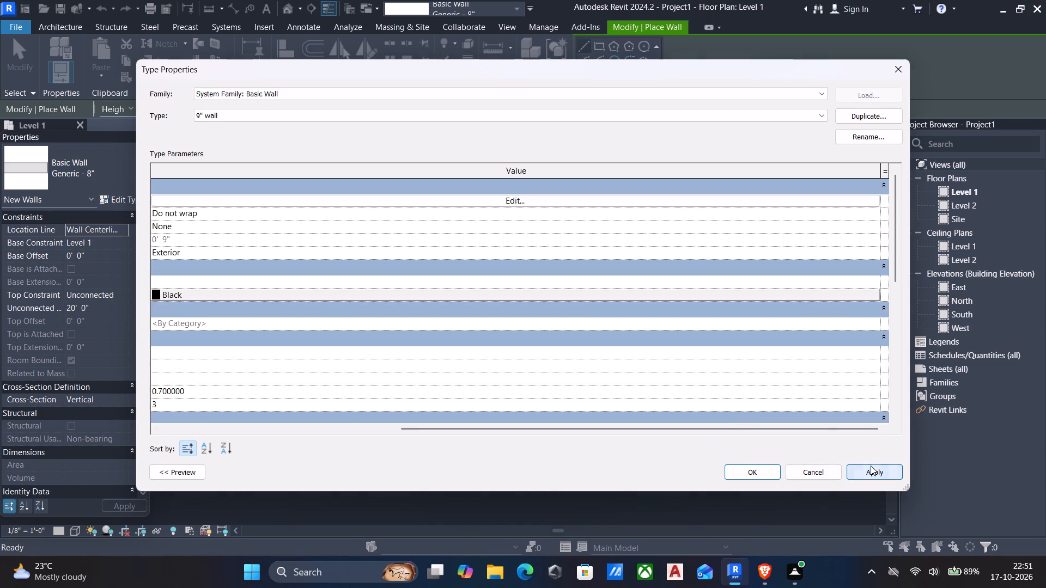
pyautogui.click(871, 465)
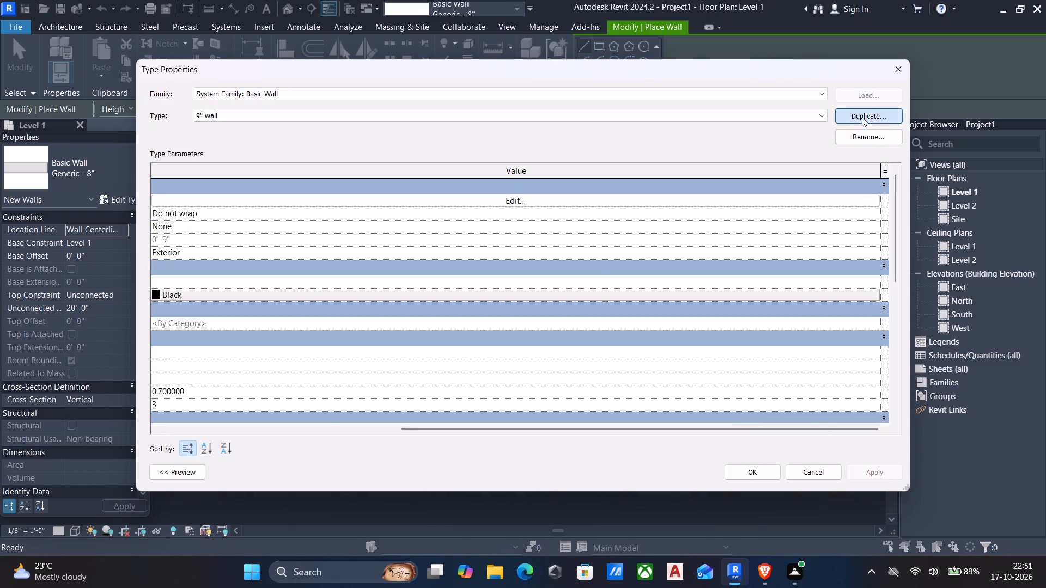
# Duplicate the 9" wall type as a new type named 4.5" wall.
pyautogui.click(862, 117)
pyautogui.press('BackSpace')
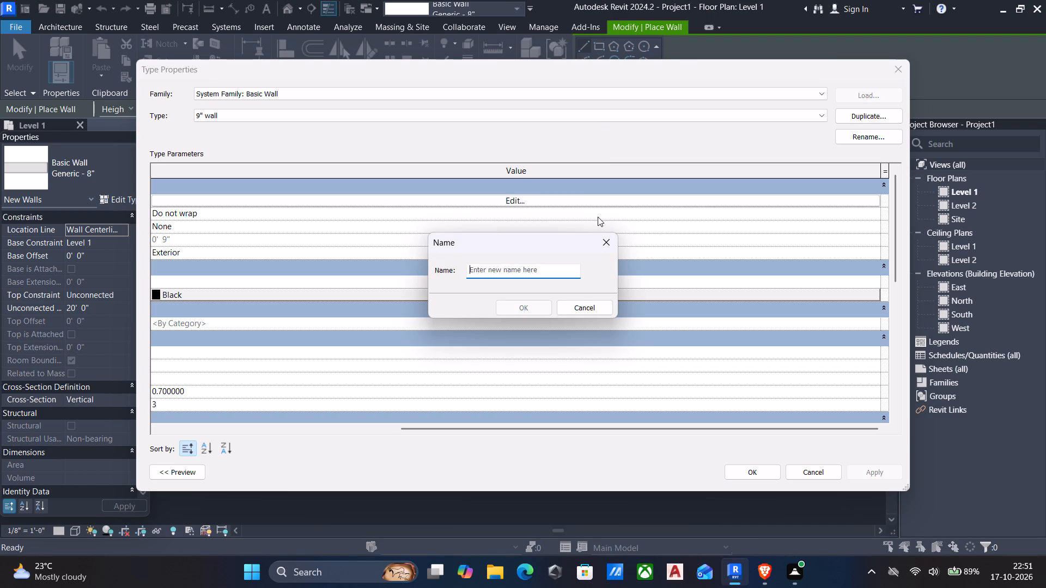
pyautogui.write('4.5"')
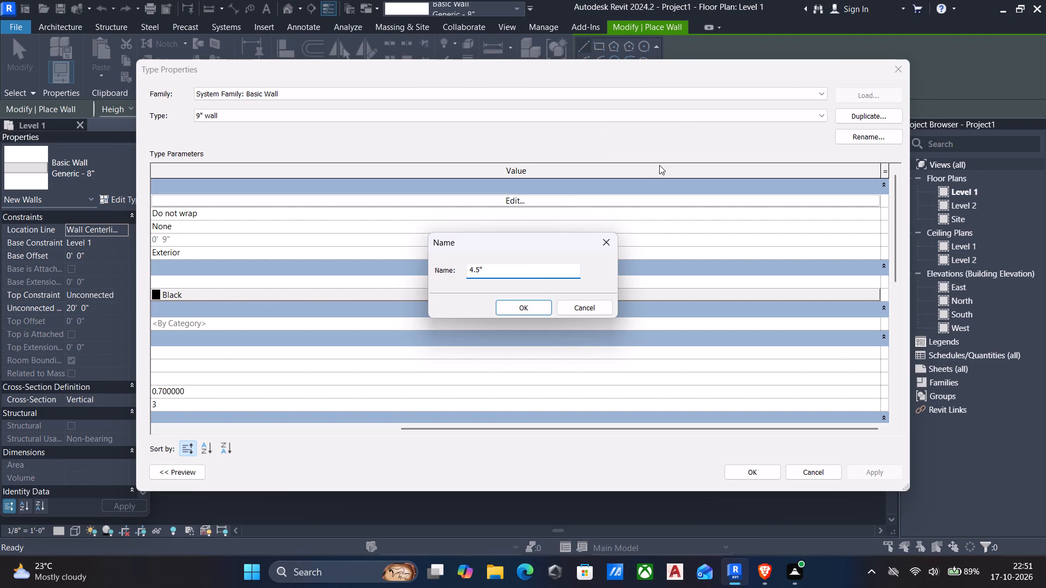
pyautogui.press('space')
pyautogui.write('wall')
pyautogui.click(515, 311)
# Set the structure layer thickness of the 4.5" wall type to 4.5" and accept the type properties.
pyautogui.click(518, 201)
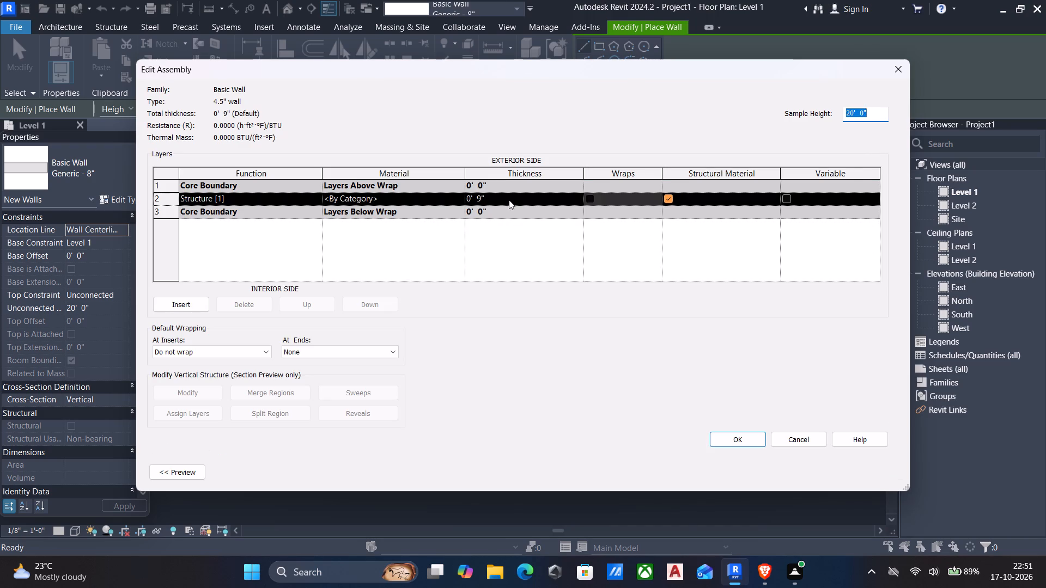
pyautogui.click(509, 200)
pyautogui.write('4.5')
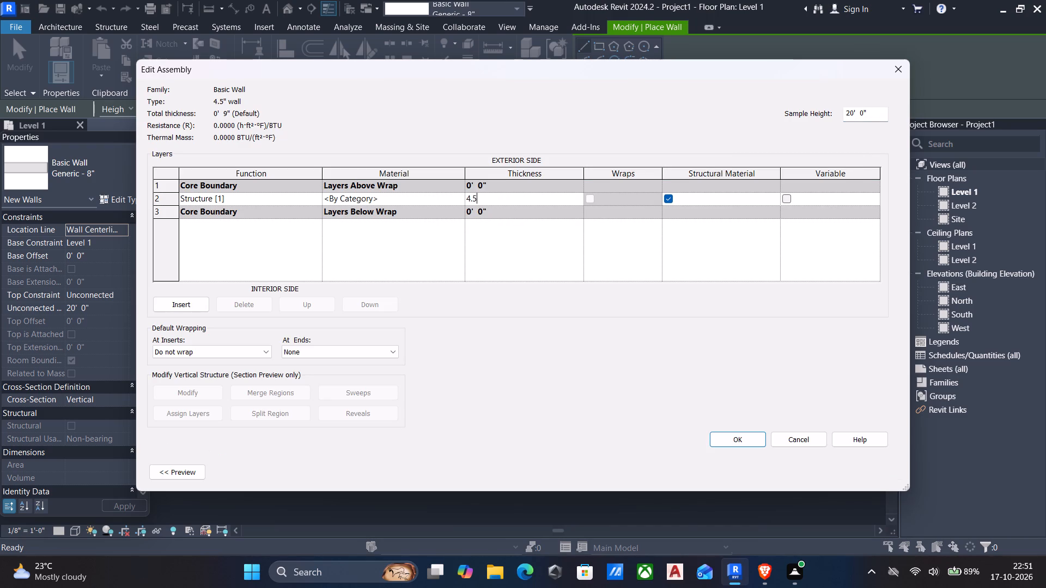
pyautogui.hotkey('shift', '"')
pyautogui.press('space')
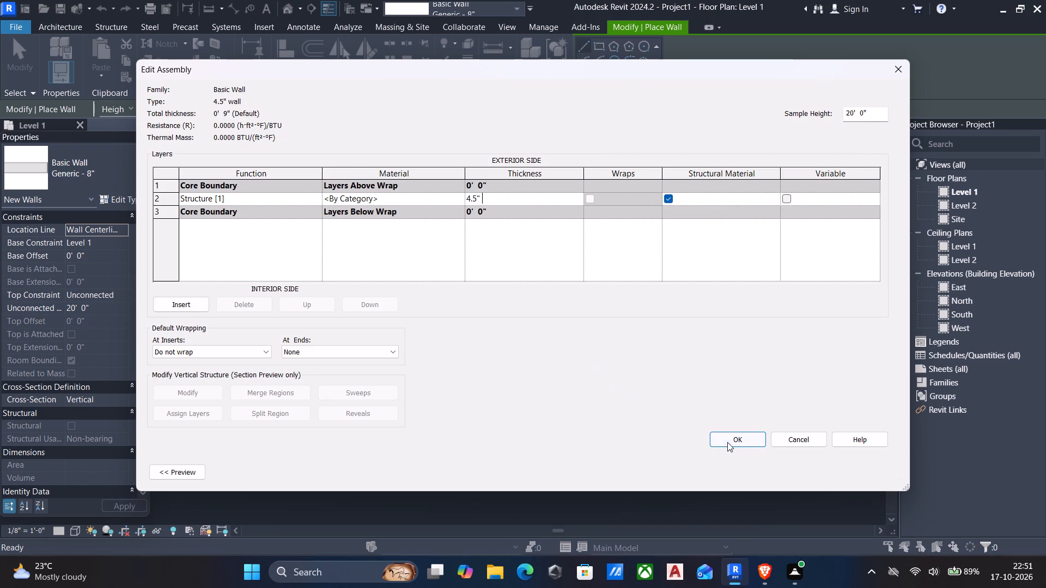
pyautogui.click(731, 442)
pyautogui.click(880, 472)
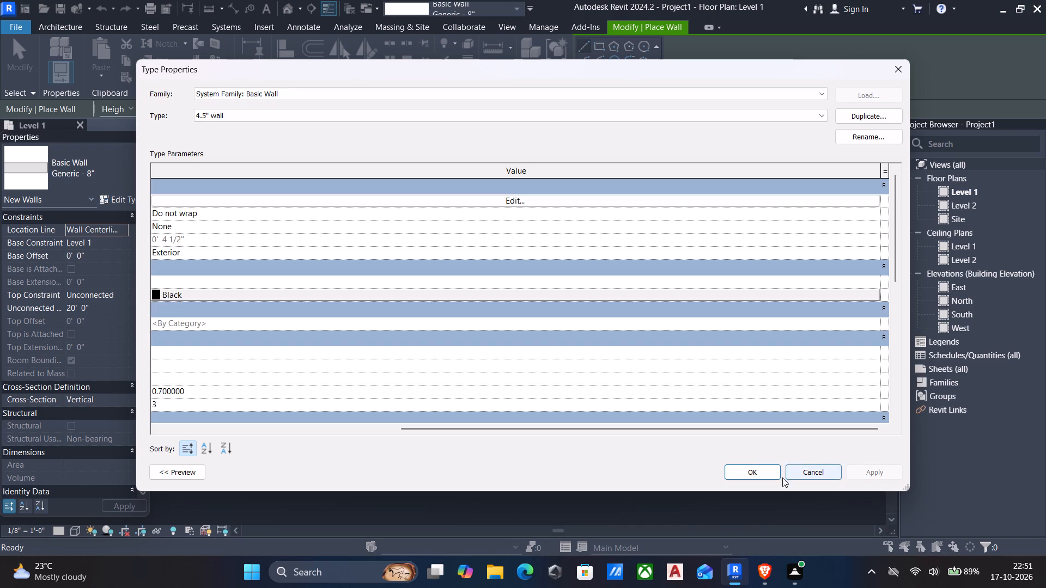
pyautogui.click(758, 473)
# In the South elevation, set Level 2's height above Level 1 to 2'.
pyautogui.scroll(-2, 617, 382)
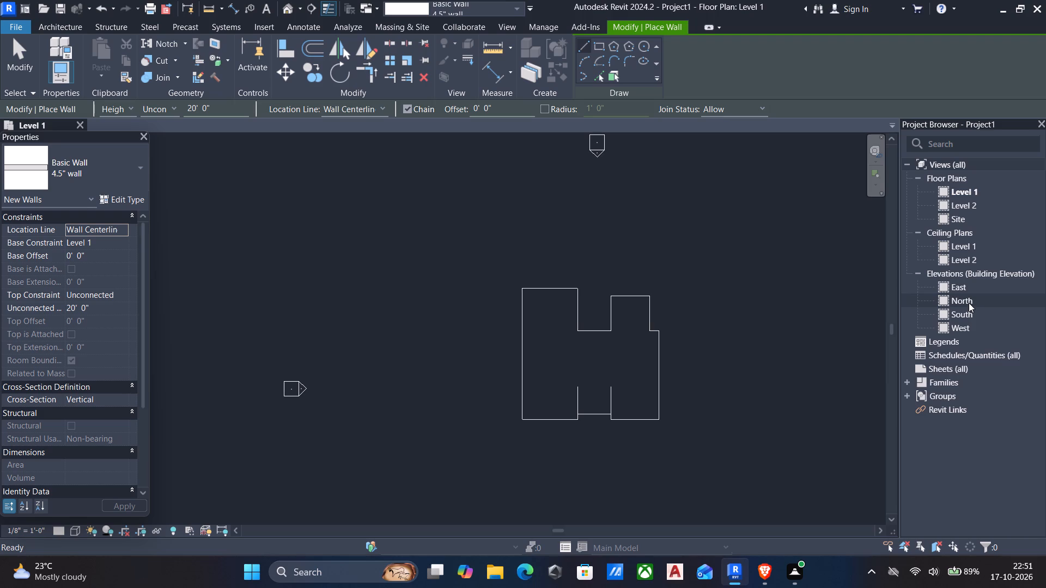
pyautogui.doubleClick(1005, 317)
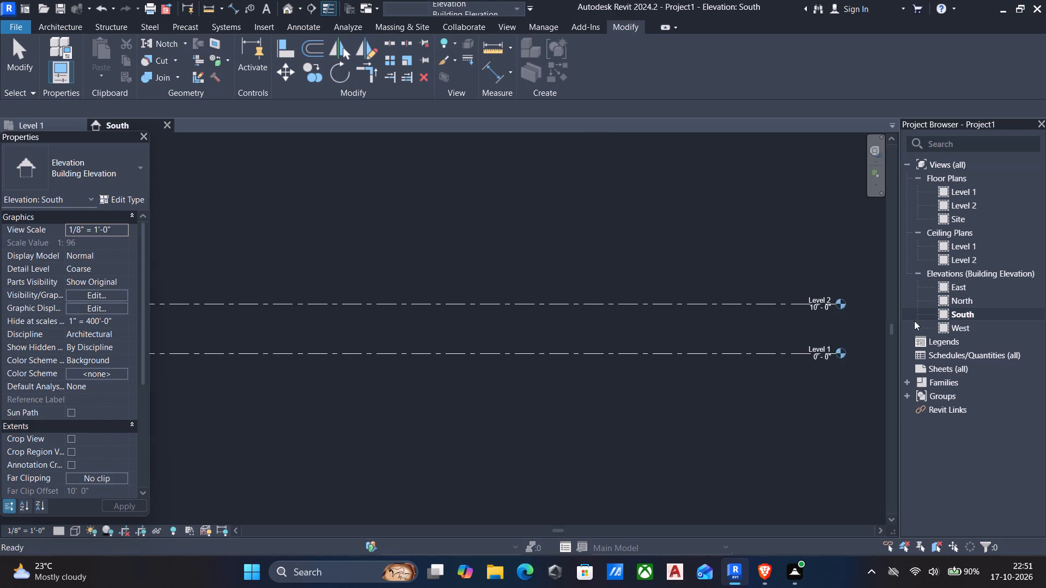
pyautogui.moveTo(715, 355); pyautogui.dragTo(718, 314, button='middle')
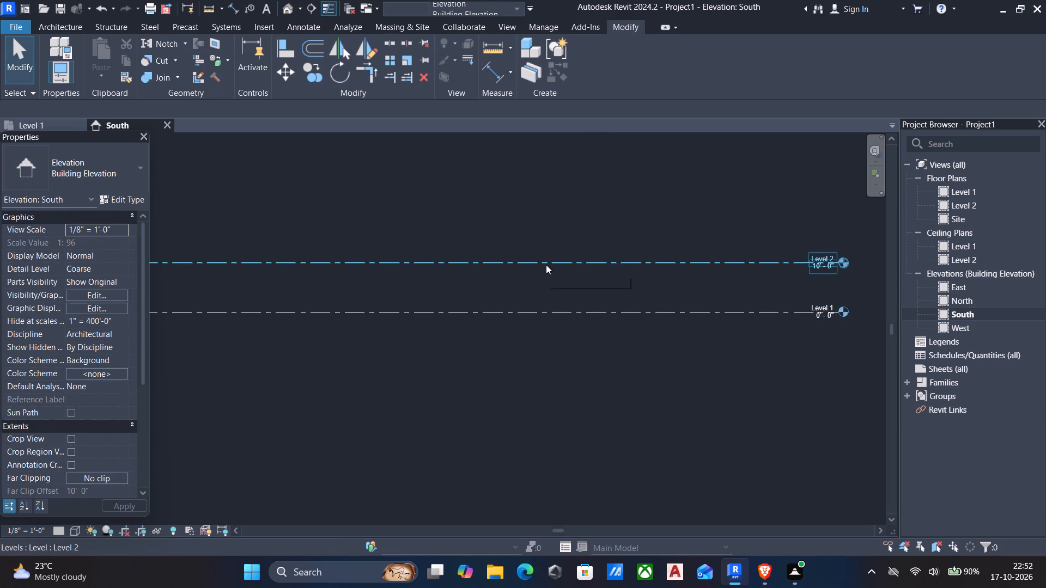
pyautogui.click(546, 265)
pyautogui.moveTo(515, 309); pyautogui.dragTo(569, 310, button='middle')
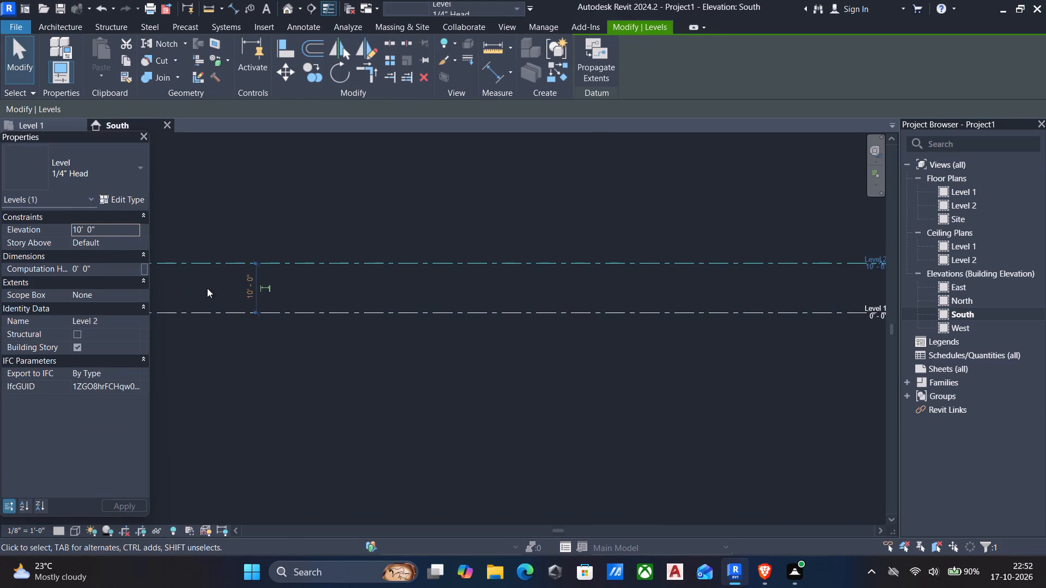
pyautogui.click(249, 293)
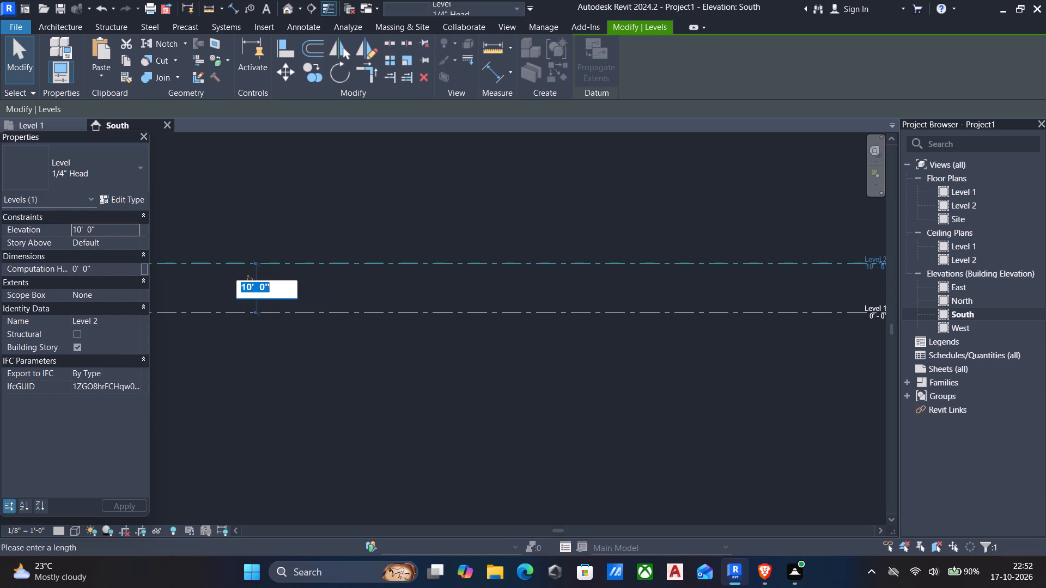
pyautogui.write("2'")
pyautogui.press('Return')
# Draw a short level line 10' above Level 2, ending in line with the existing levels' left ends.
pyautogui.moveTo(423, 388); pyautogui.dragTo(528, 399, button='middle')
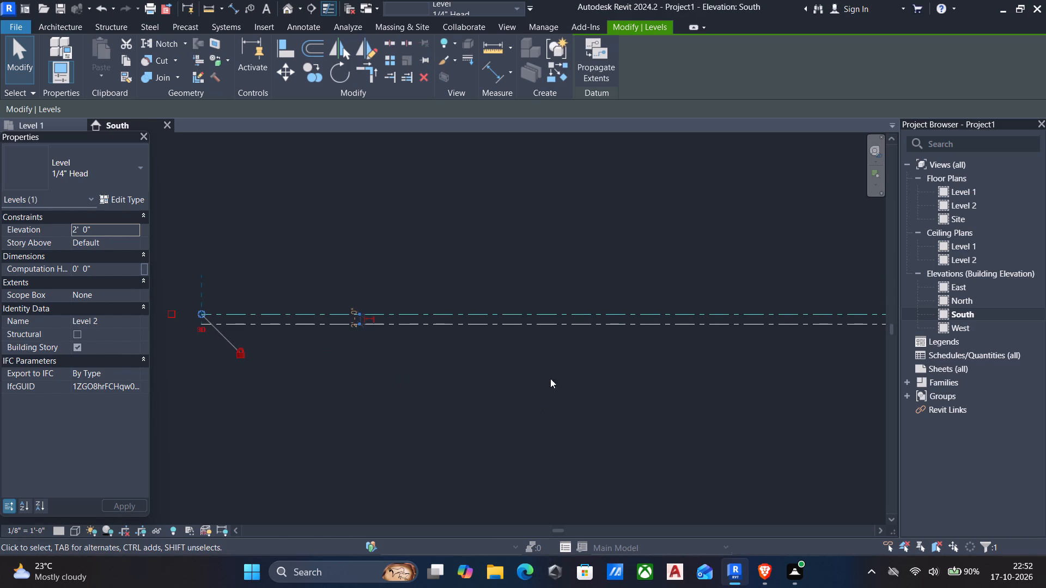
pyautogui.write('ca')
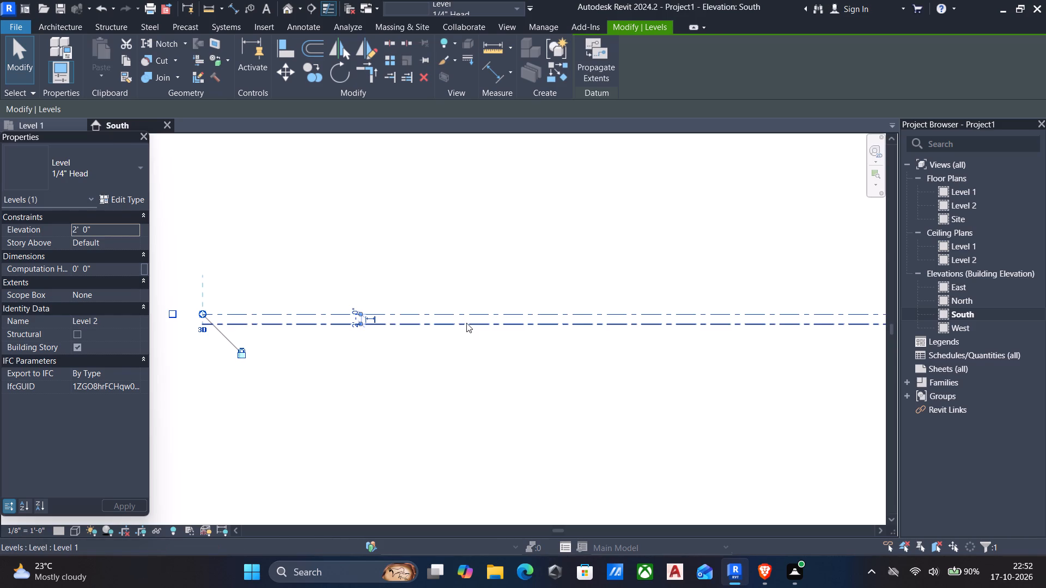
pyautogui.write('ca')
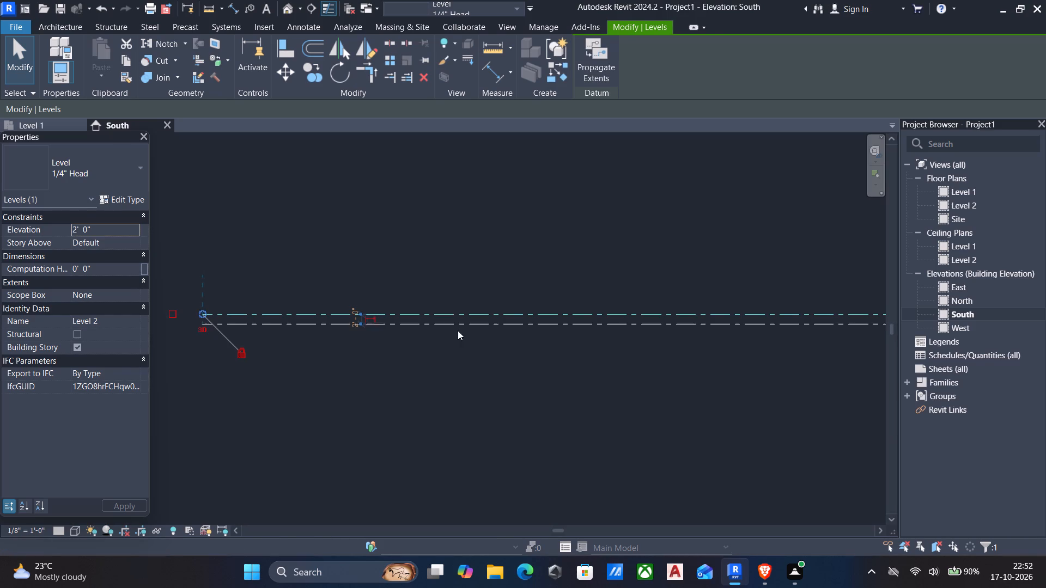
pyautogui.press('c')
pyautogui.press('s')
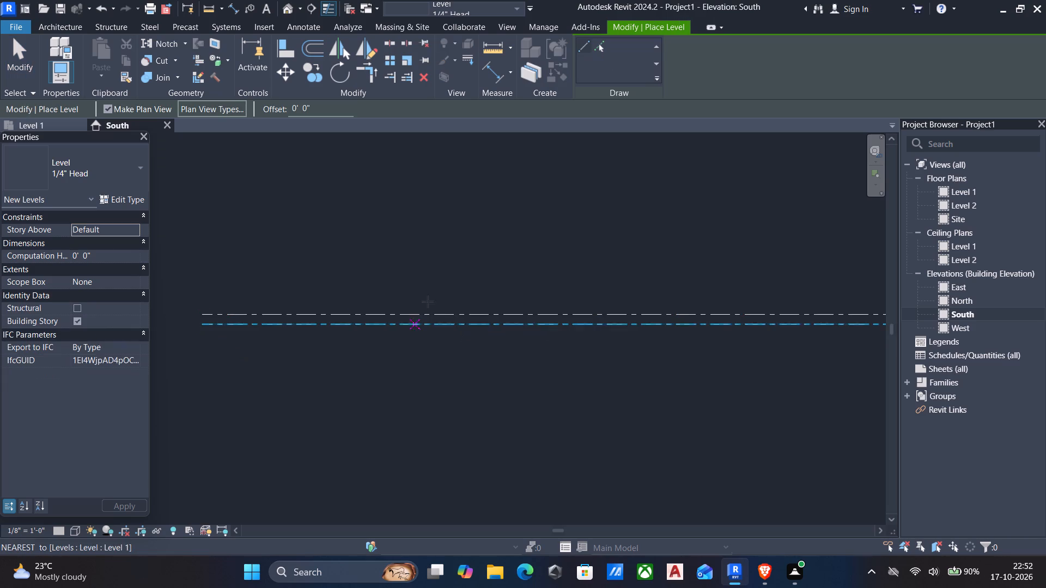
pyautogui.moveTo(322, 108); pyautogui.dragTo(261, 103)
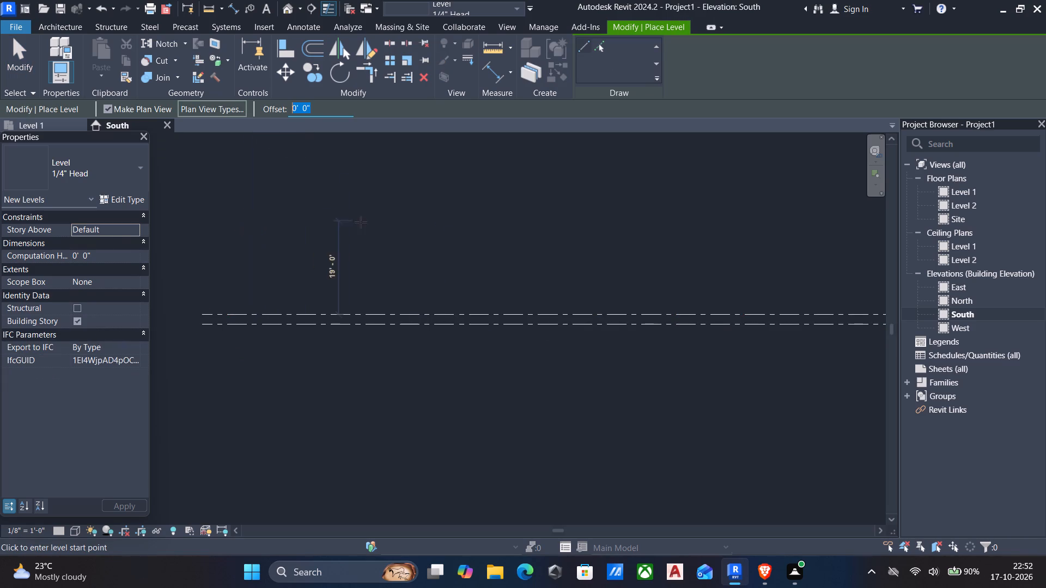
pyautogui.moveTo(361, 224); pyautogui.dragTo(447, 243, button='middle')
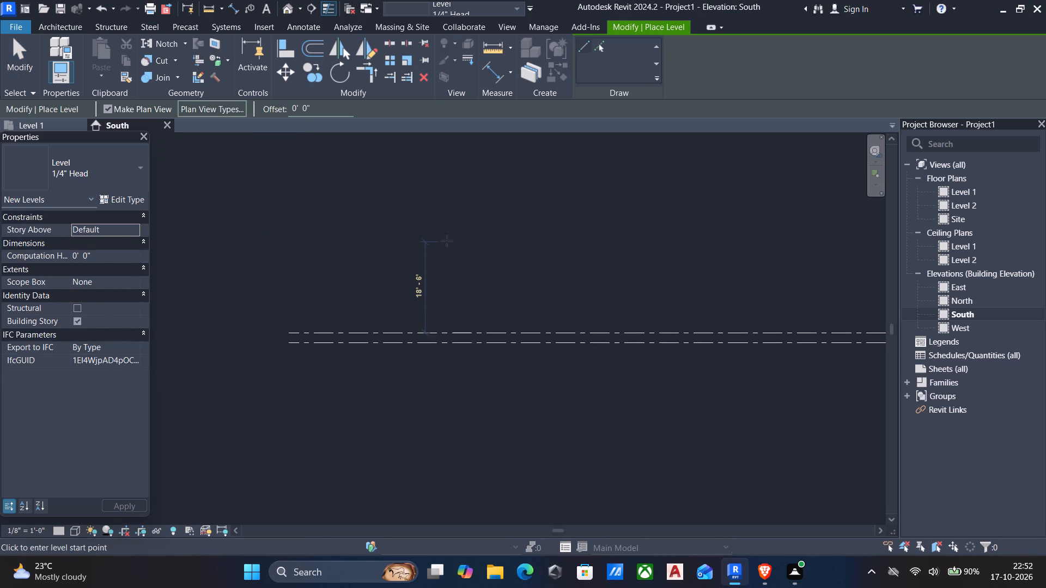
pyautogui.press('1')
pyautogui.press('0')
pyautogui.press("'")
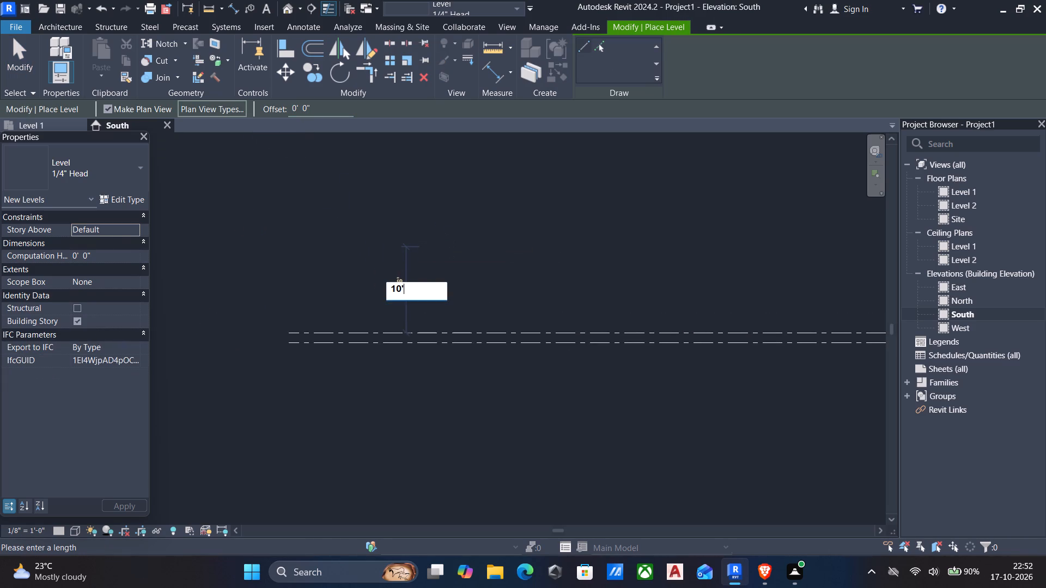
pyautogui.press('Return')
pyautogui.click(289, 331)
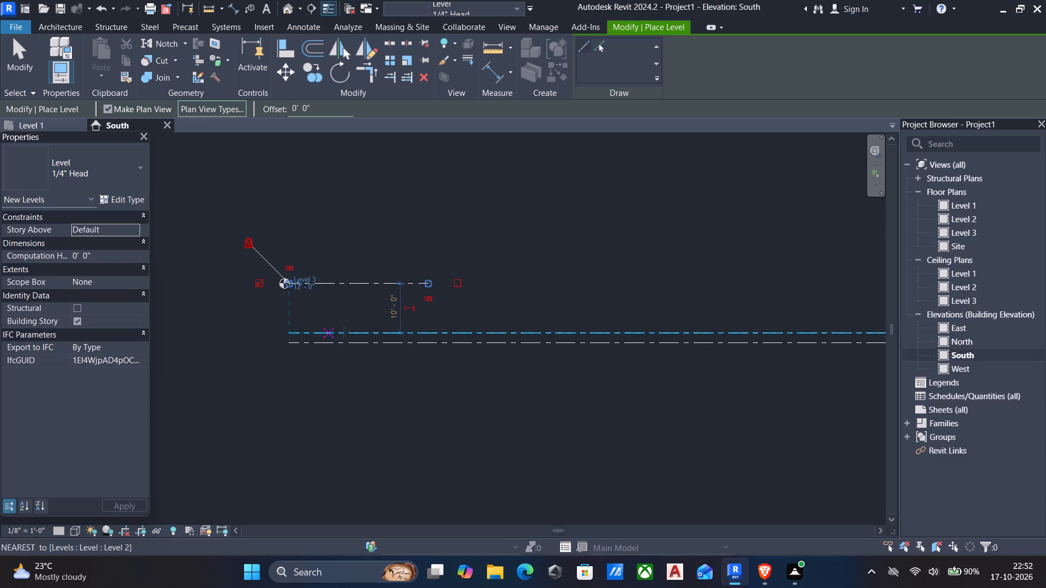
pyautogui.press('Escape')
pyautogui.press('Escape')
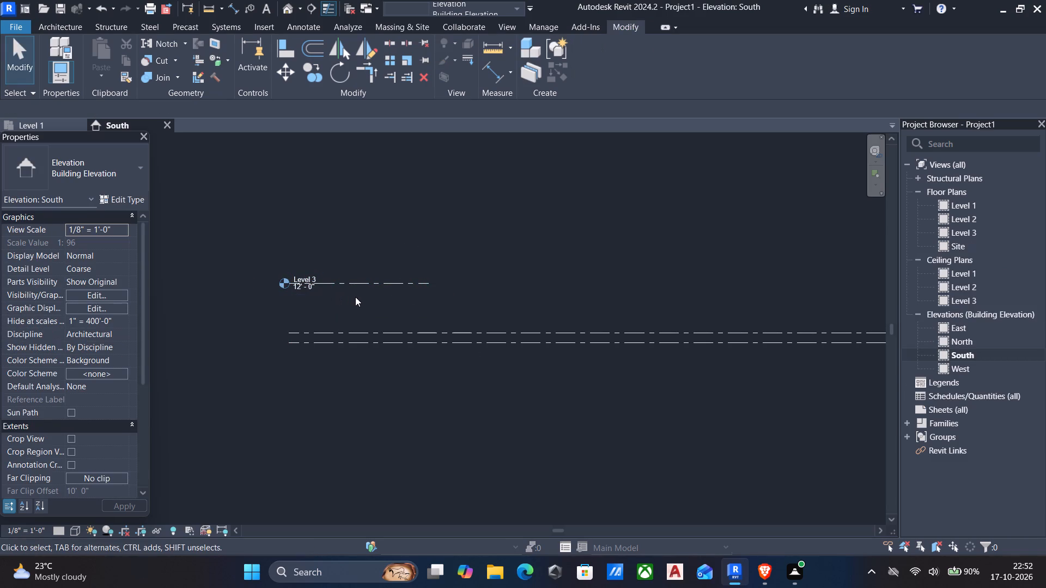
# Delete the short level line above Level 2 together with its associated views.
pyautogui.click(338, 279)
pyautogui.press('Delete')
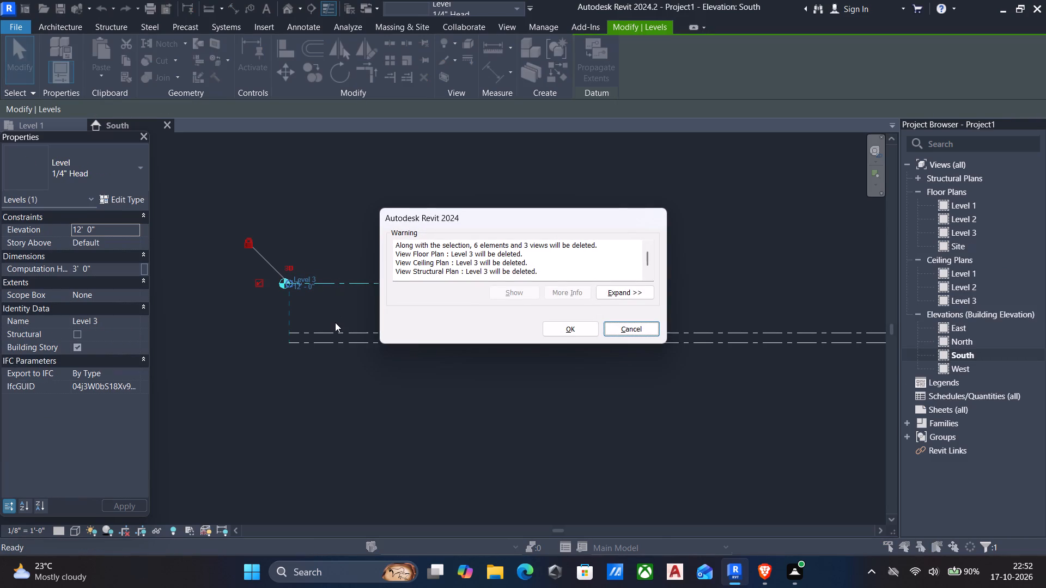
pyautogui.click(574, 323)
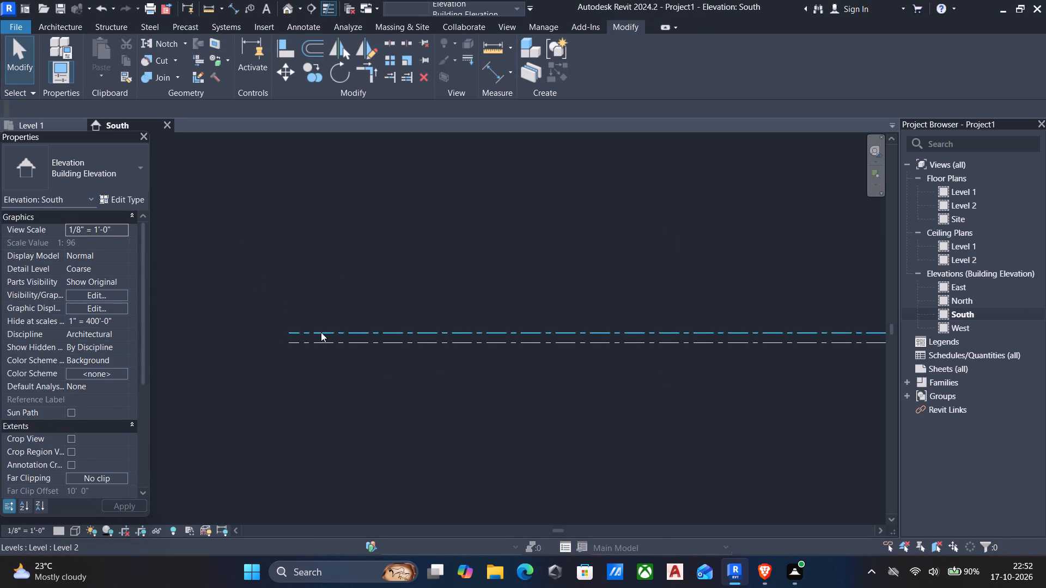
# Draw a level line offset 10' above Level 2, spanning the full length of the existing levels.
pyautogui.click(321, 332)
pyautogui.press('c')
pyautogui.press('s')
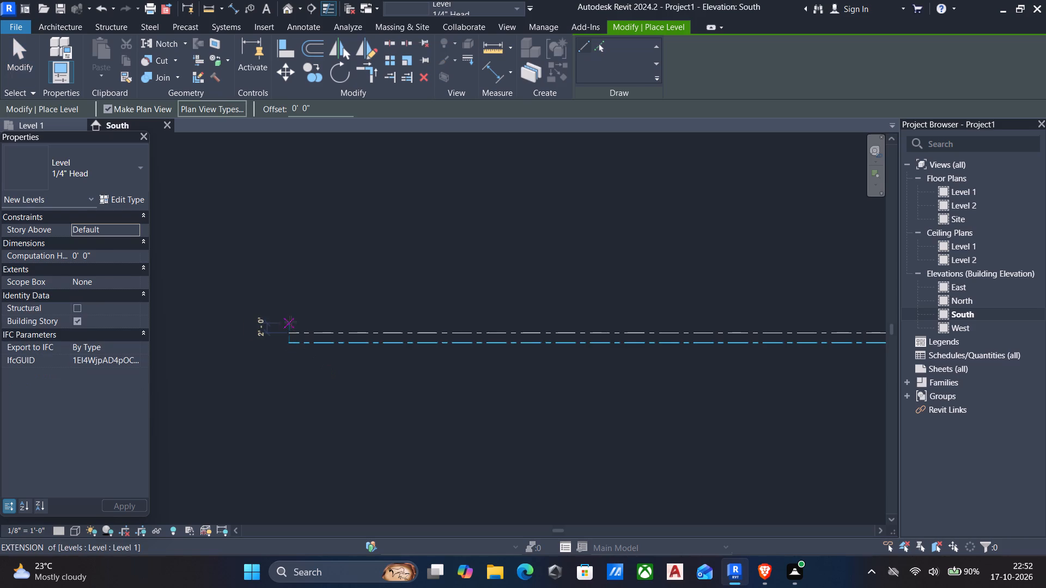
pyautogui.moveTo(326, 108); pyautogui.dragTo(161, 97)
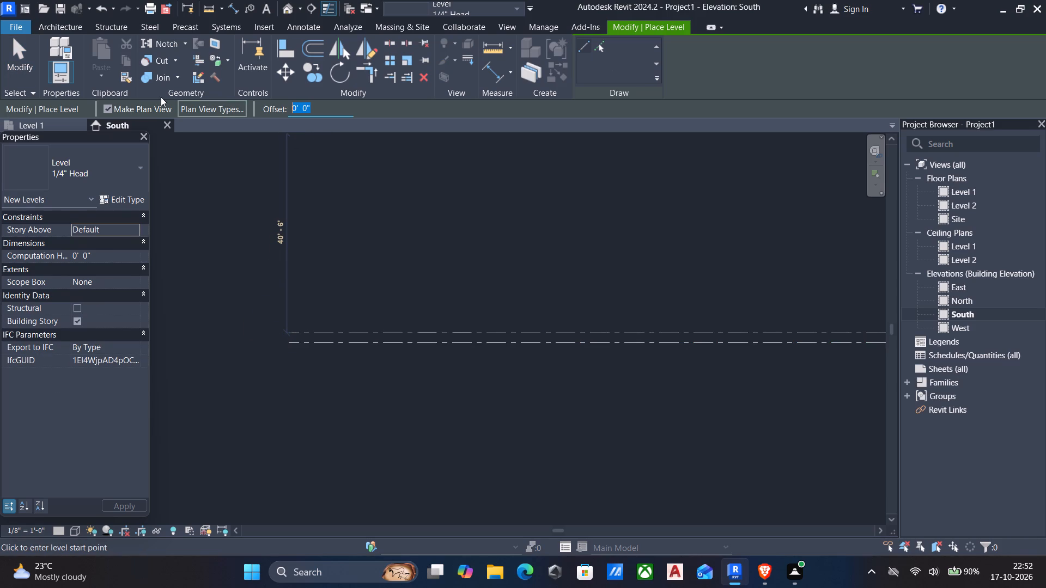
pyautogui.write('11')
pyautogui.press('BackSpace')
pyautogui.press('0')
pyautogui.press("'")
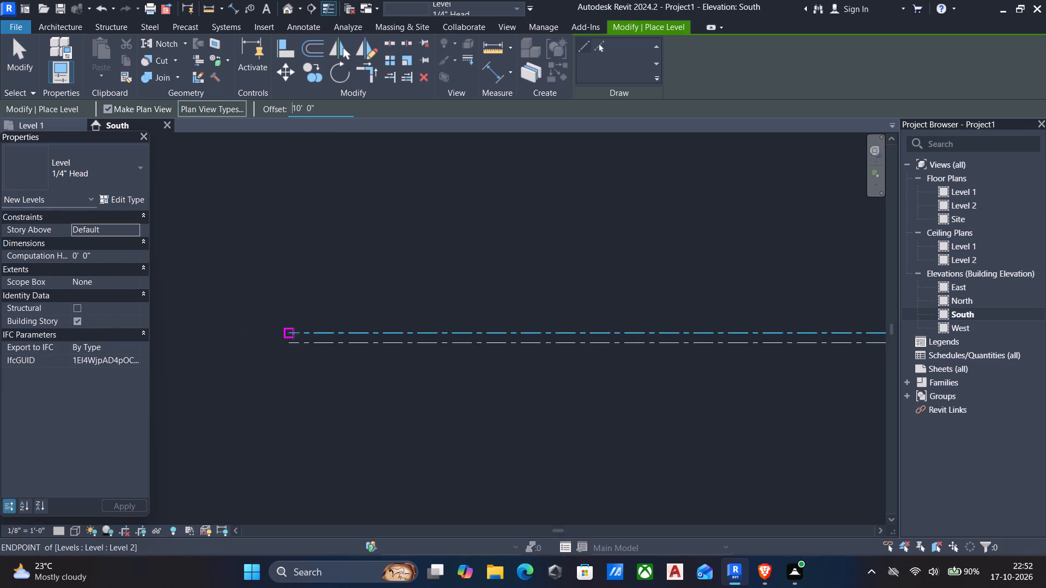
pyautogui.click(293, 334)
pyautogui.moveTo(442, 323); pyautogui.dragTo(241, 327, button='middle')
pyautogui.scroll(-4, 241, 327)
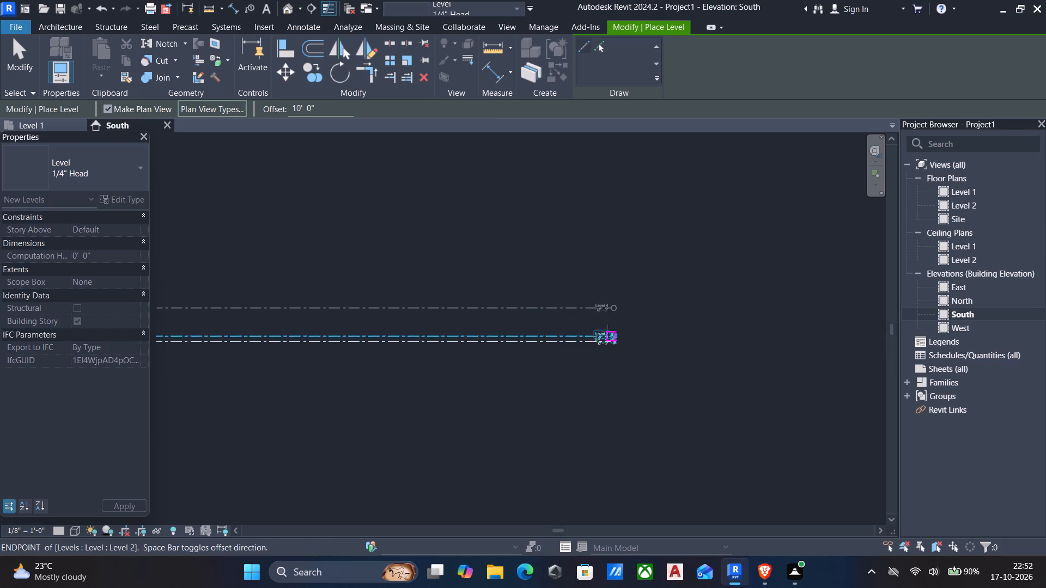
pyautogui.scroll(4, 594, 326)
pyautogui.click(627, 318)
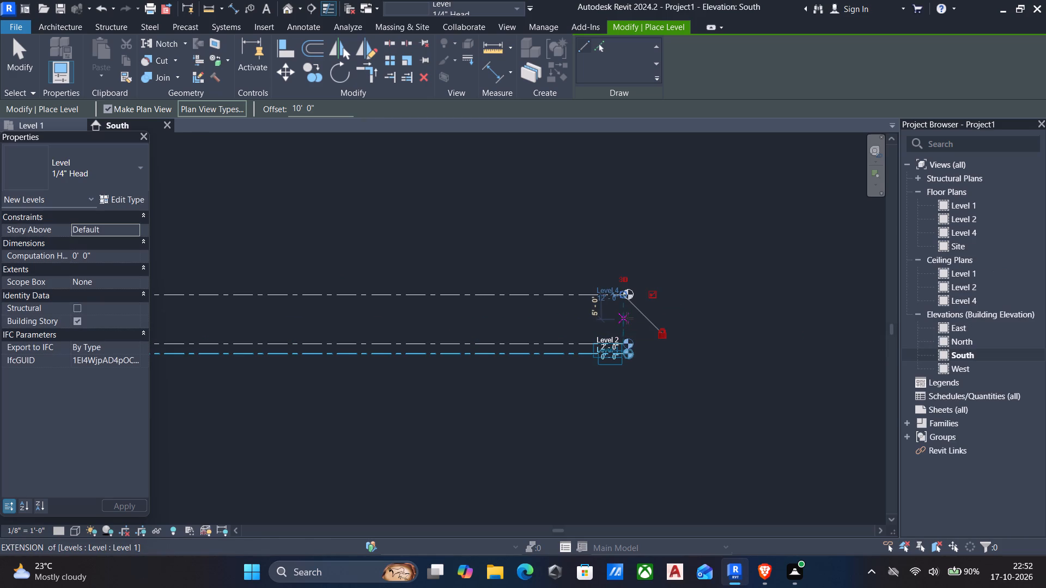
pyautogui.press('Escape')
pyautogui.press('Escape')
# Rename the new top level as Level 3 and rename its corresponding views too.
pyautogui.scroll(5, 619, 298)
pyautogui.doubleClick(612, 277)
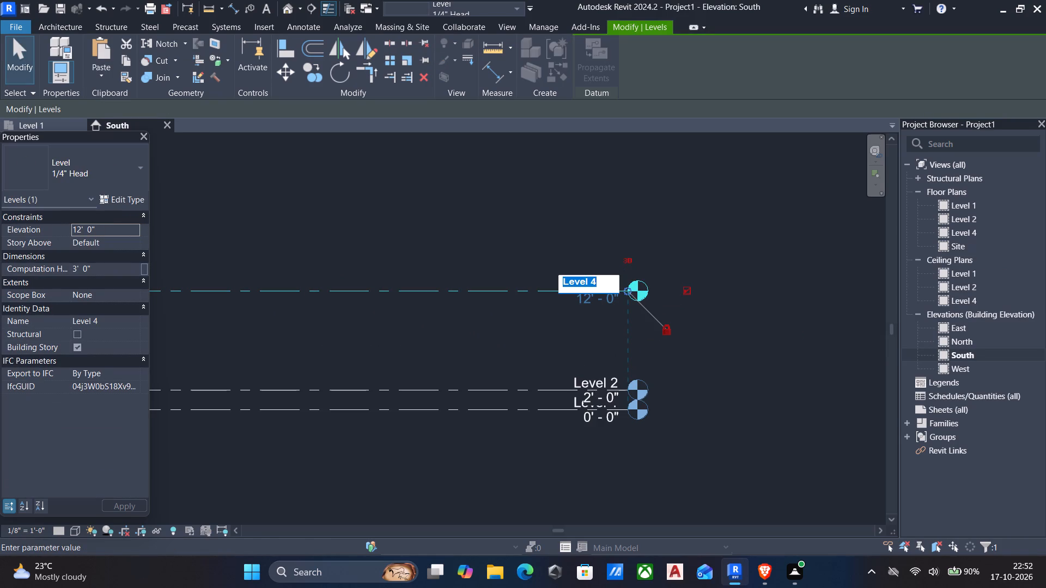
pyautogui.click(604, 284)
pyautogui.press('BackSpace')
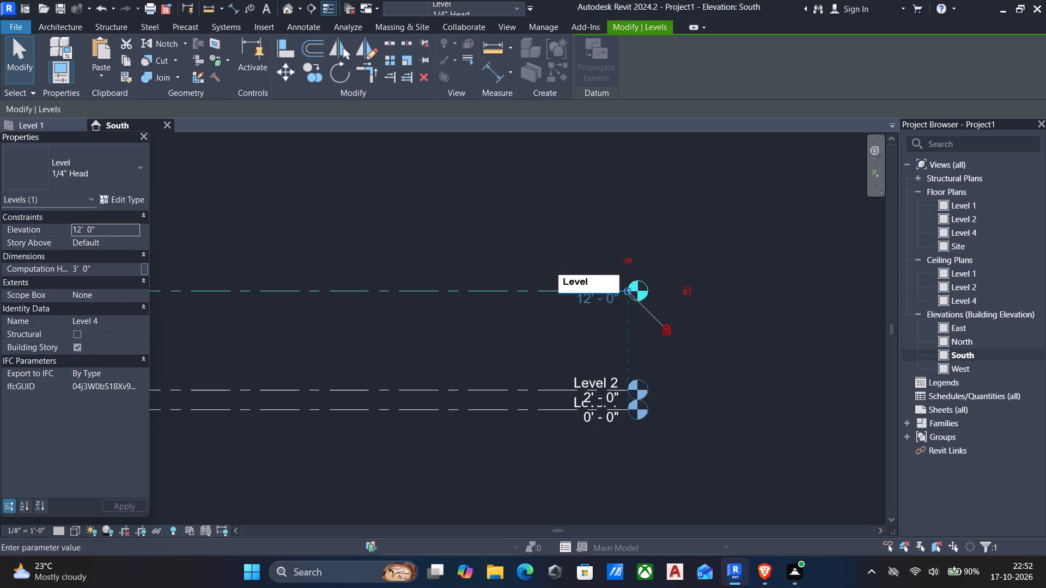
pyautogui.press('3')
pyautogui.click(717, 373)
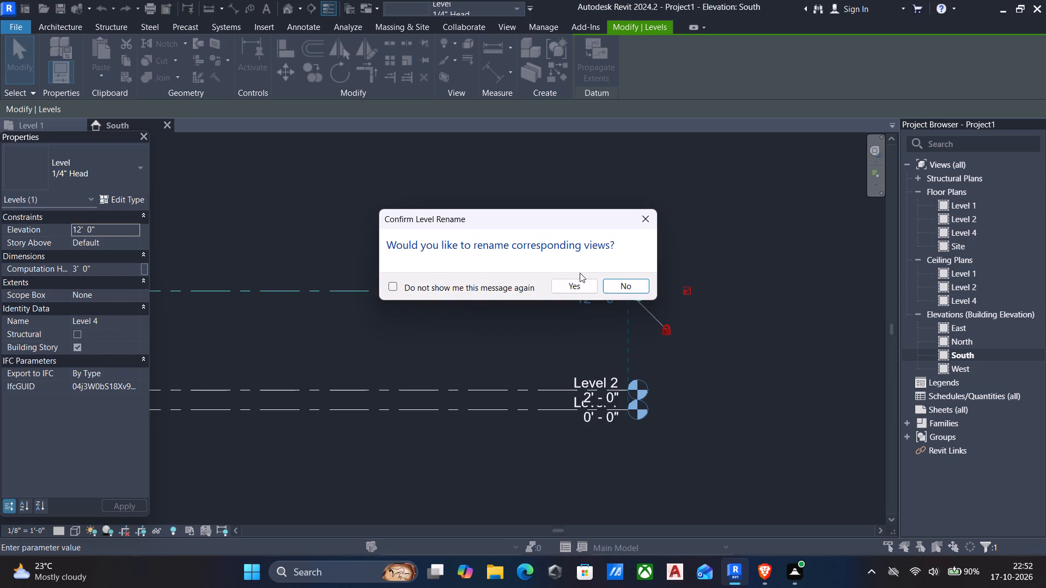
pyautogui.click(574, 286)
# Draw another full-length level line offset 10' above Level 3, with its ends aligned to the existing levels.
pyautogui.scroll(-3, 568, 322)
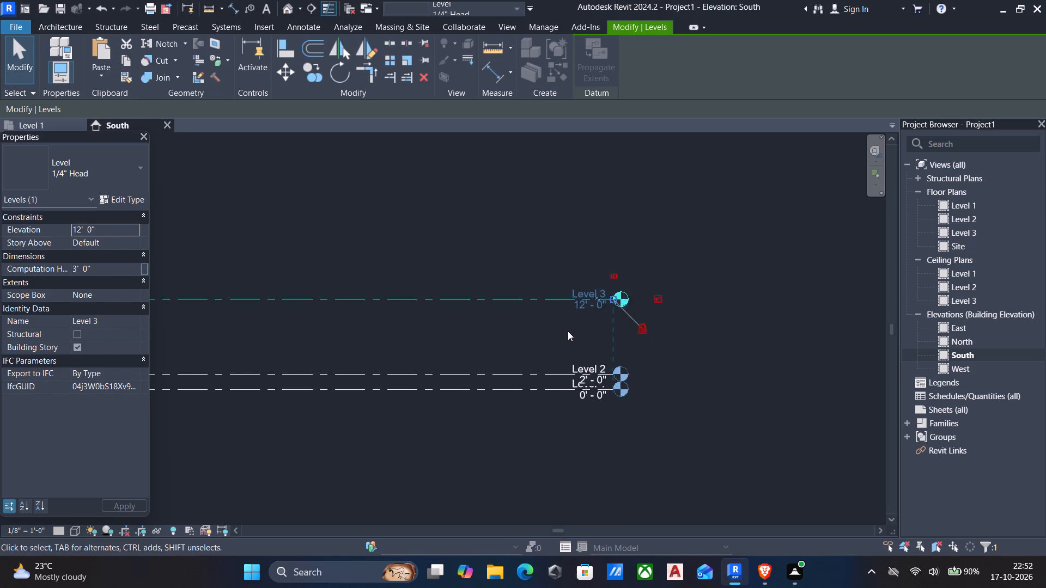
pyautogui.scroll(-1, 568, 331)
pyautogui.moveTo(568, 324); pyautogui.dragTo(831, 323, button='middle')
pyautogui.scroll(-1, 838, 325)
pyautogui.moveTo(644, 315); pyautogui.dragTo(696, 323, button='middle')
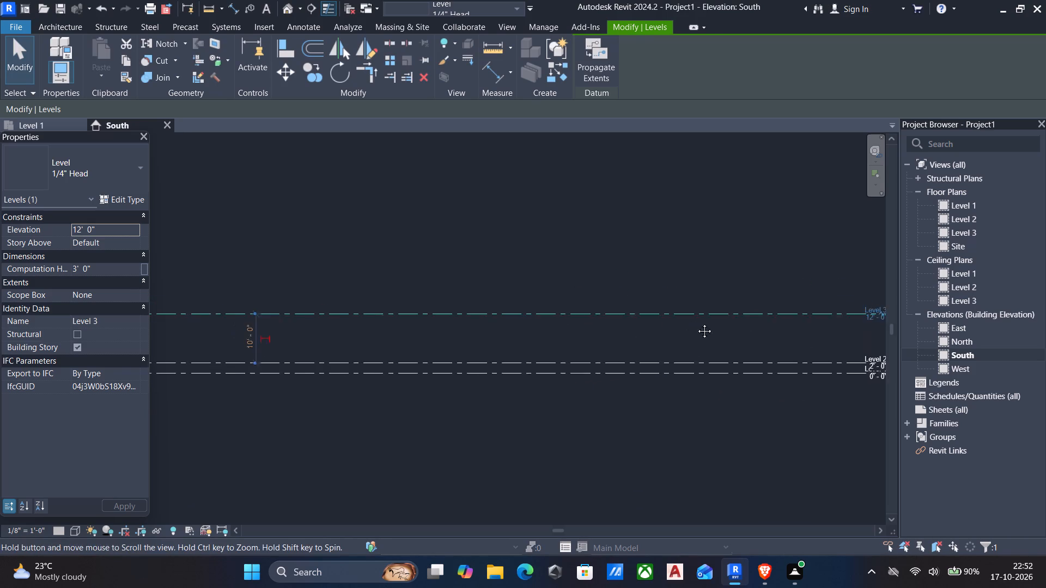
pyautogui.moveTo(696, 323); pyautogui.dragTo(762, 323, button='middle')
pyautogui.scroll(-4, 763, 323)
pyautogui.write('cs')
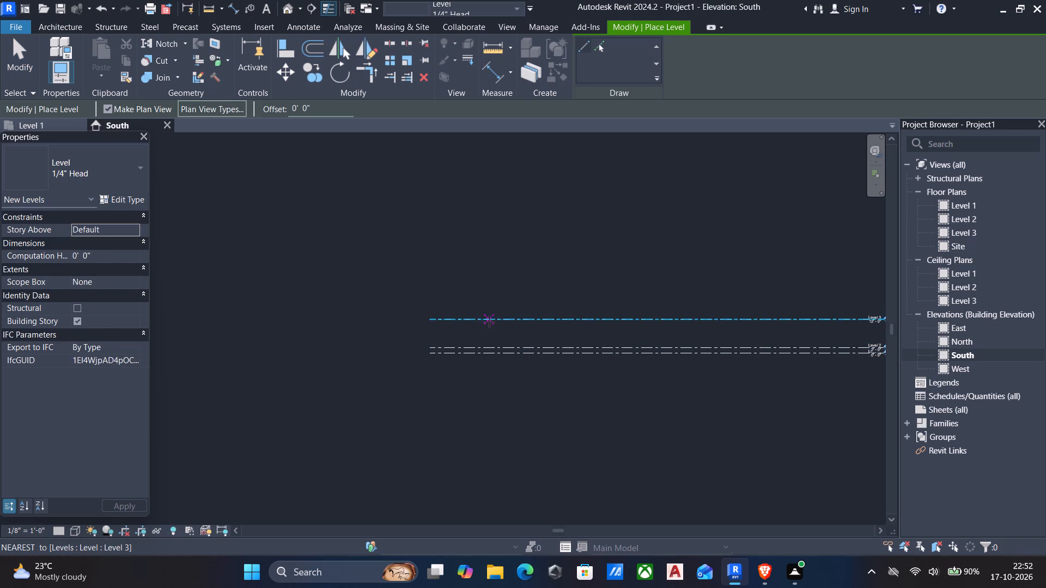
pyautogui.moveTo(489, 322); pyautogui.dragTo(421, 330, button='middle')
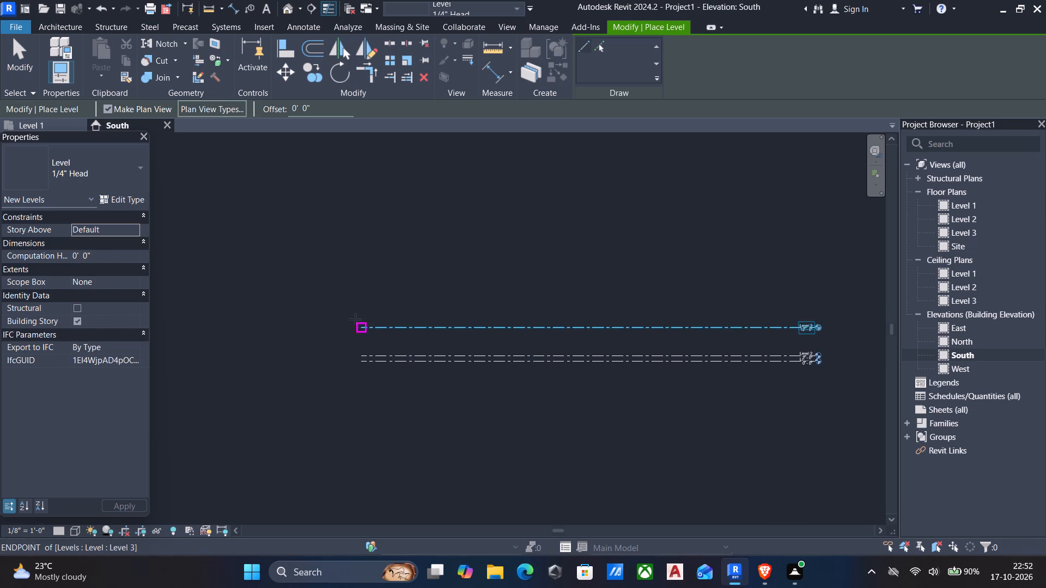
pyautogui.moveTo(330, 112); pyautogui.dragTo(165, 82)
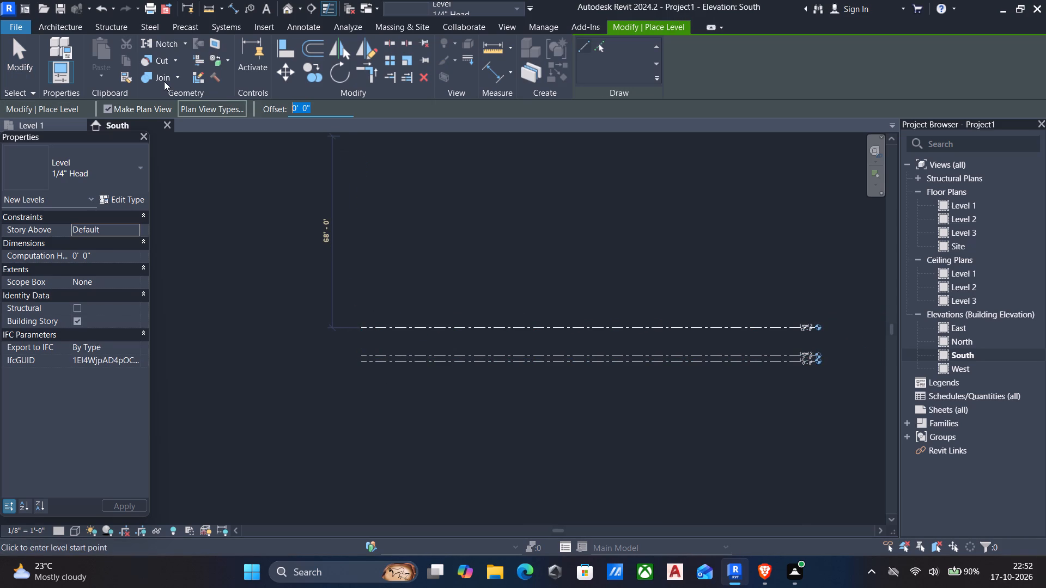
pyautogui.write("10'")
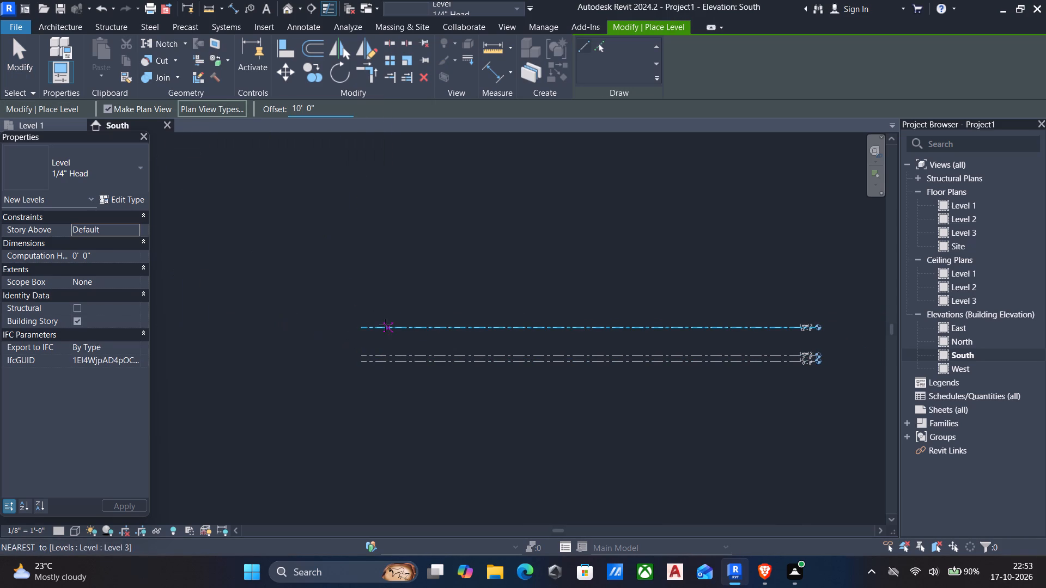
pyautogui.click(363, 326)
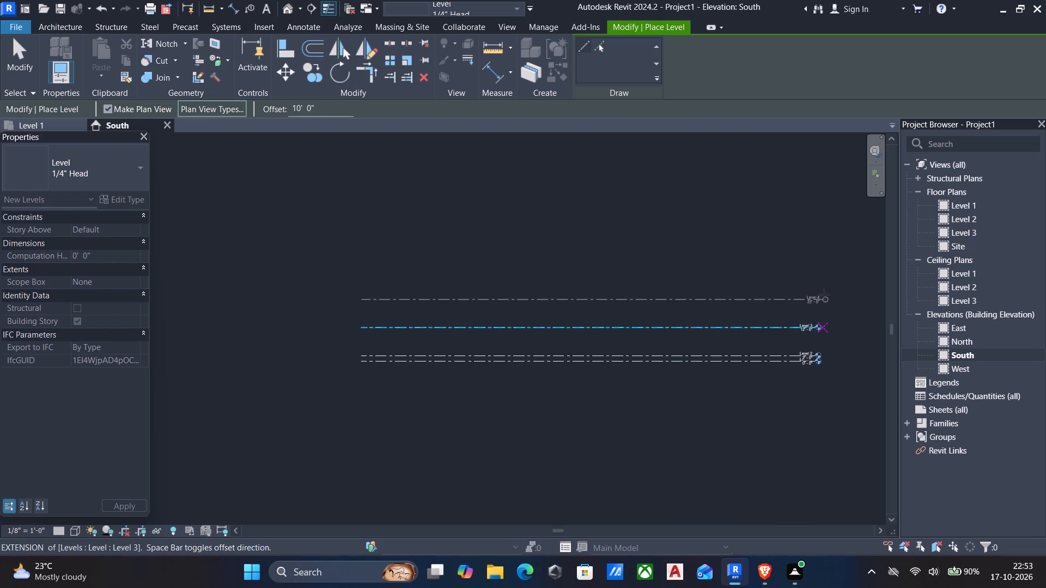
pyautogui.click(814, 303)
pyautogui.press('Escape')
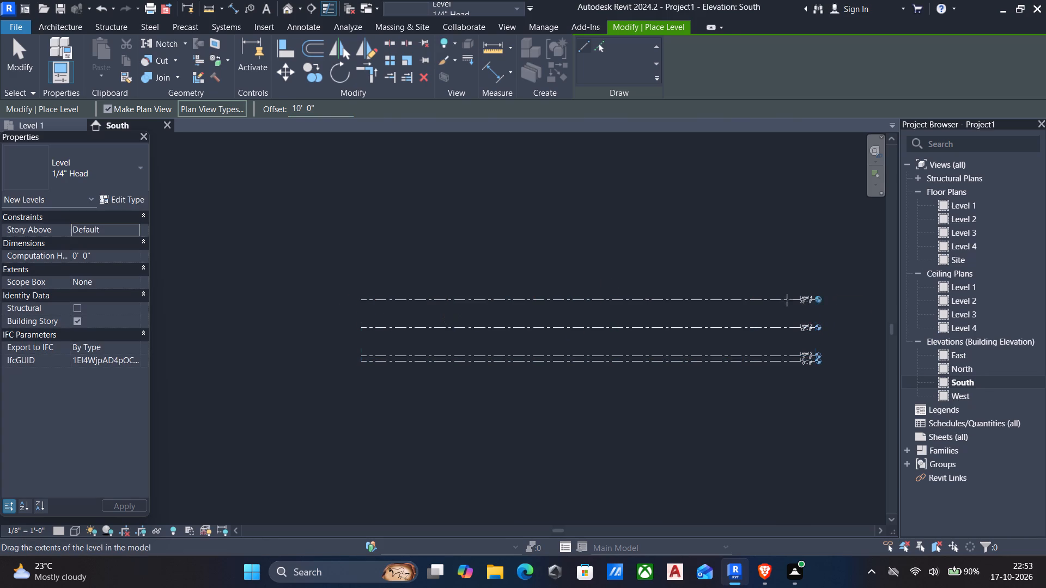
pyautogui.press('Escape')
# Set Level 3's height above Level 2 to 10'6".
pyautogui.click(488, 329)
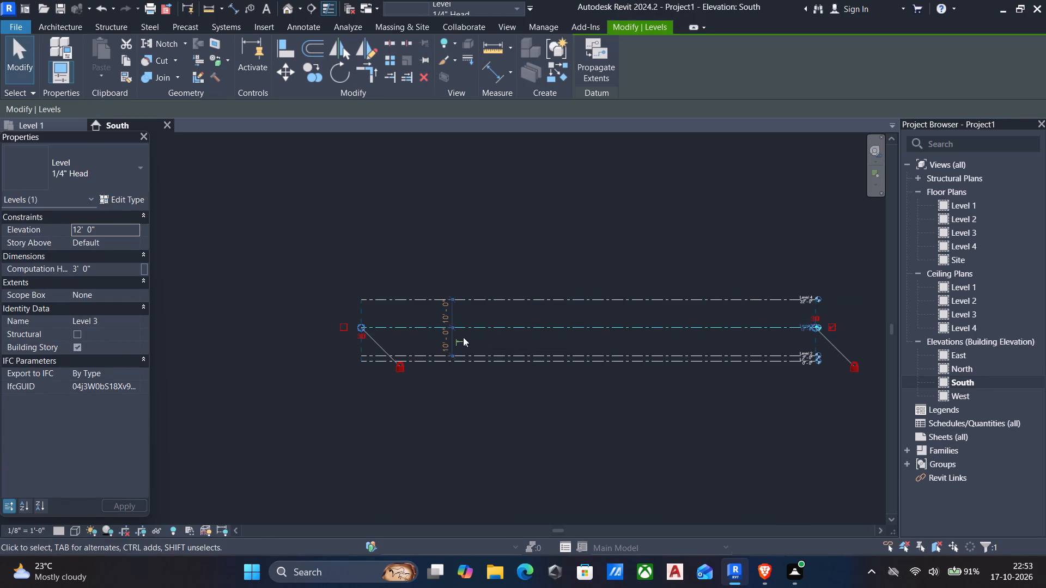
pyautogui.click(442, 344)
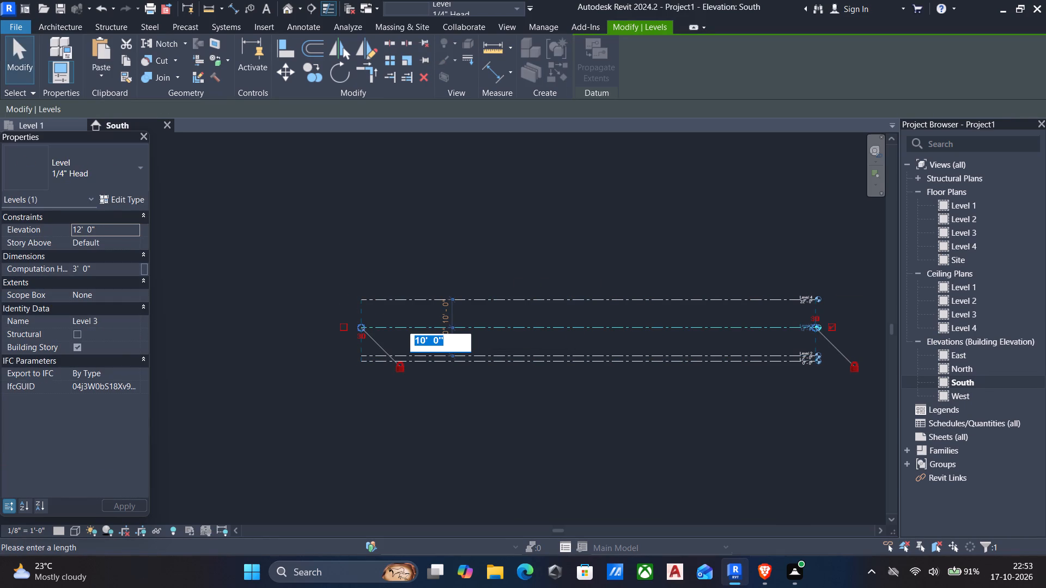
pyautogui.write('10')
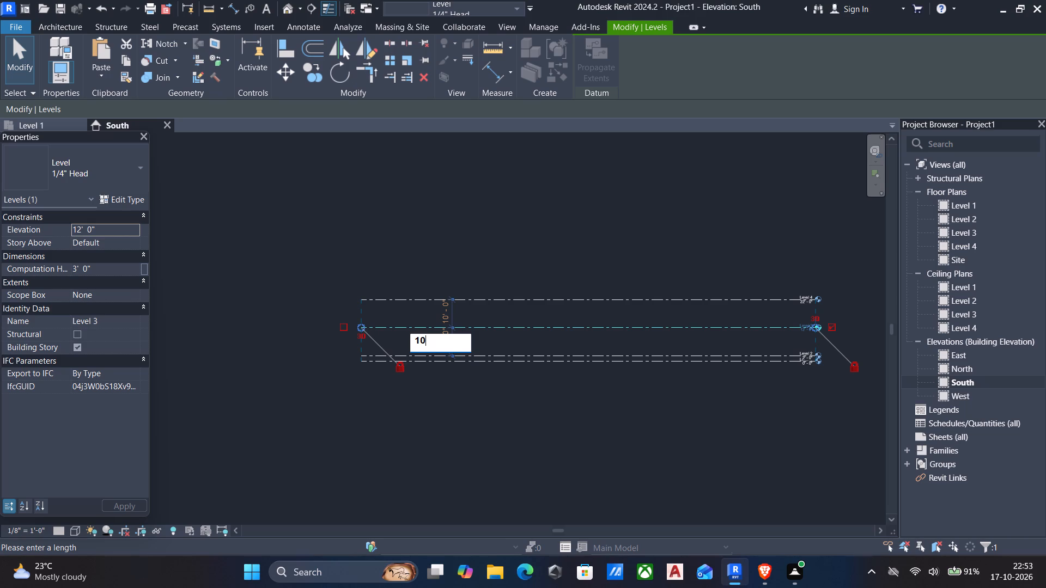
pyautogui.write('\'6"')
pyautogui.press('Return')
# Set Level 4's height above Level 3 to 10'6".
pyautogui.click(541, 296)
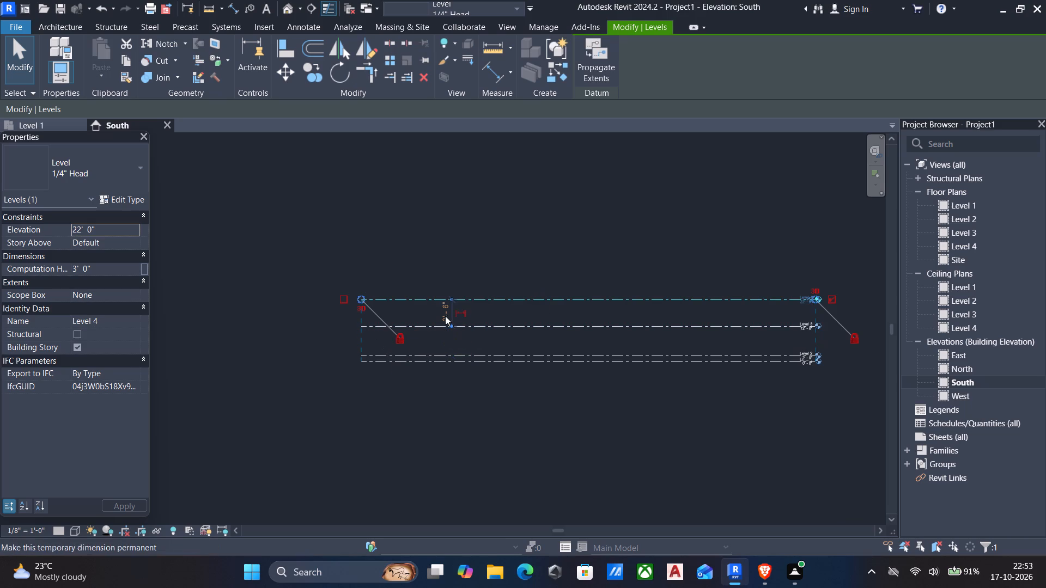
pyautogui.click(445, 316)
pyautogui.write("10'")
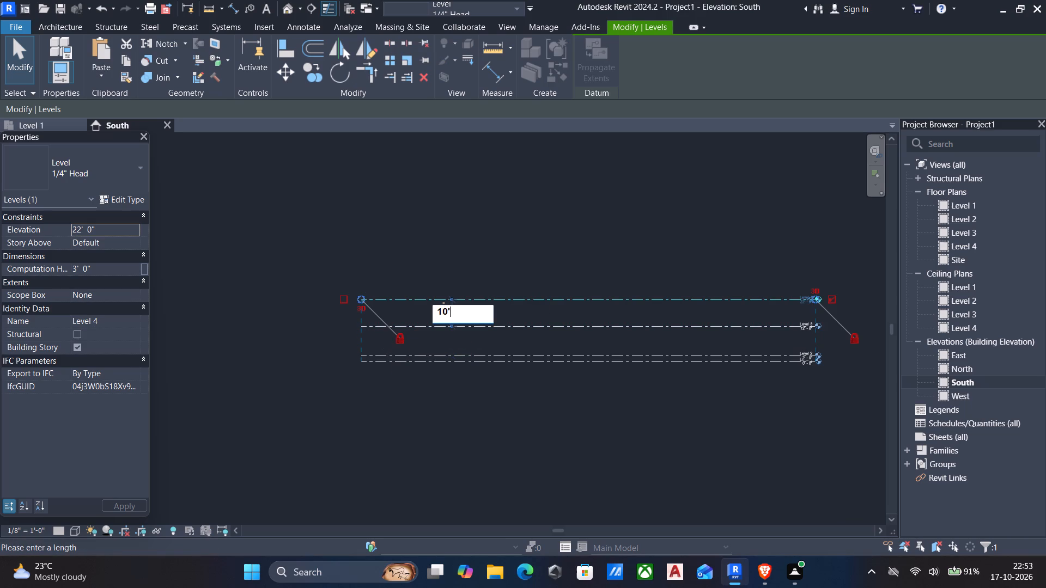
pyautogui.write('6"')
pyautogui.press('Return')
# Draw a full-length level line offset 3' above Level 4, aligned with the existing levels' ends.
pyautogui.moveTo(531, 396); pyautogui.dragTo(528, 359, button='middle')
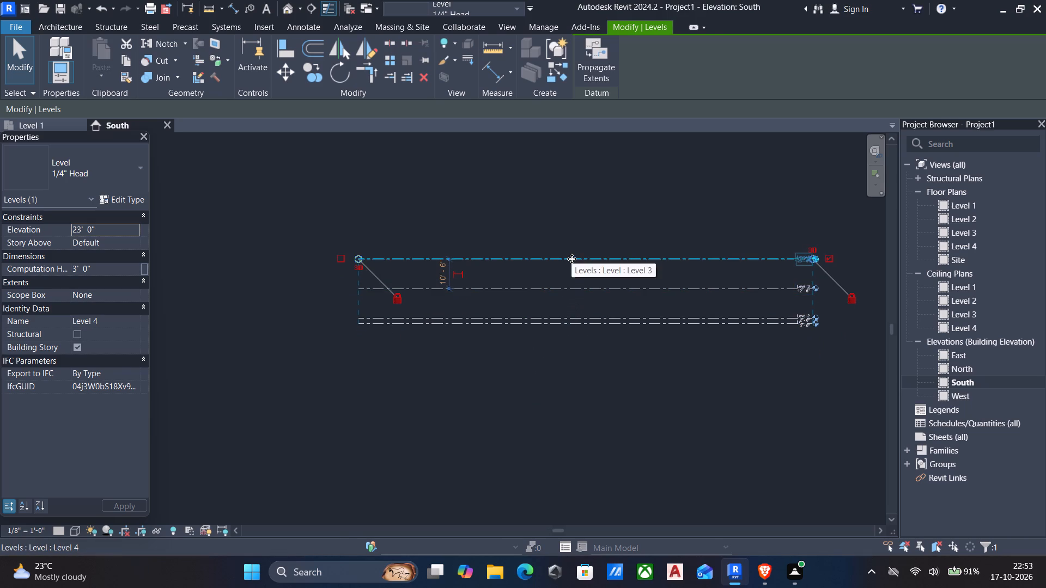
pyautogui.write('cs')
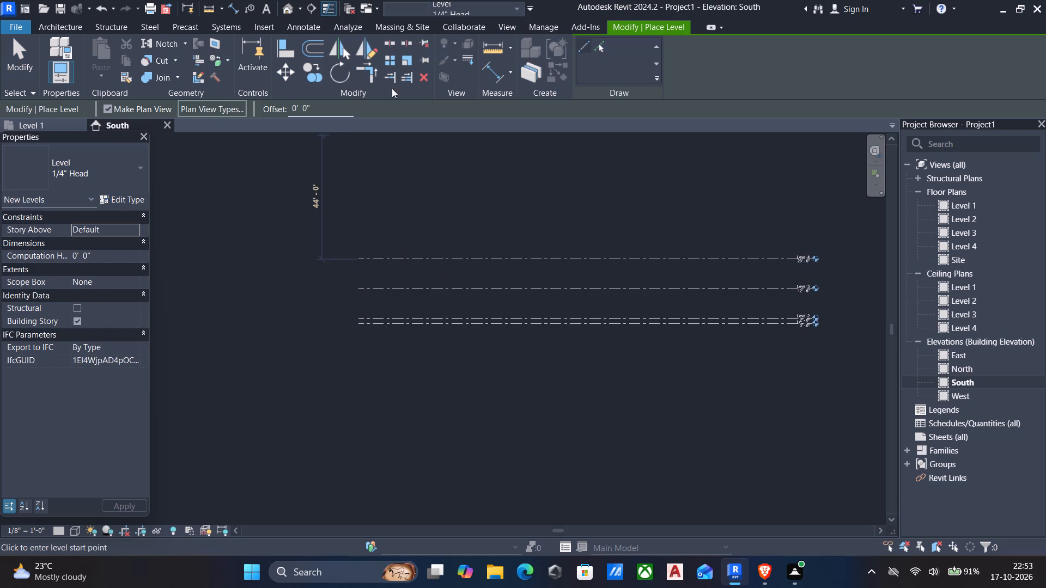
pyautogui.moveTo(348, 105); pyautogui.dragTo(101, 87)
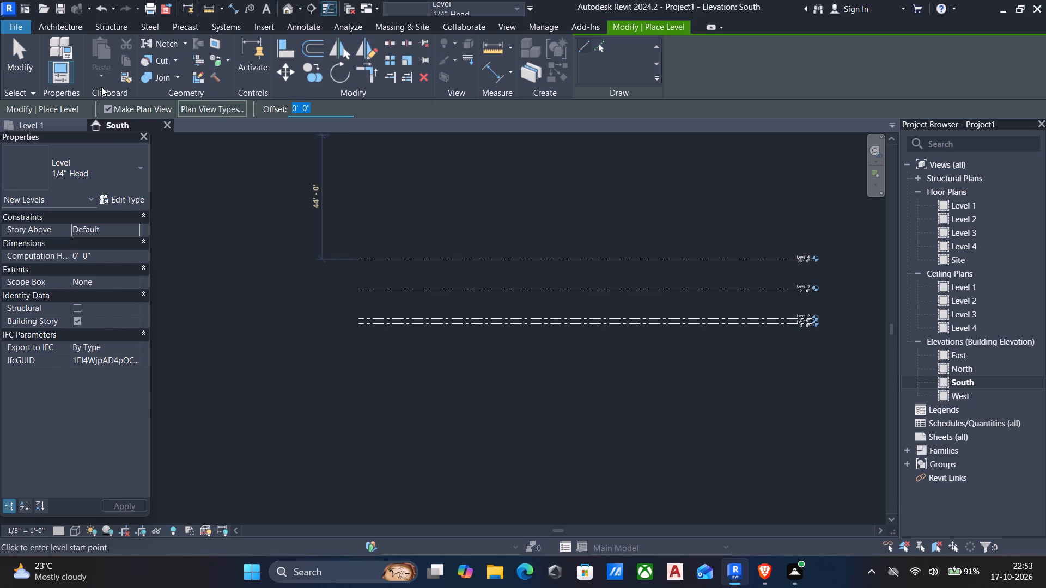
pyautogui.write("3'")
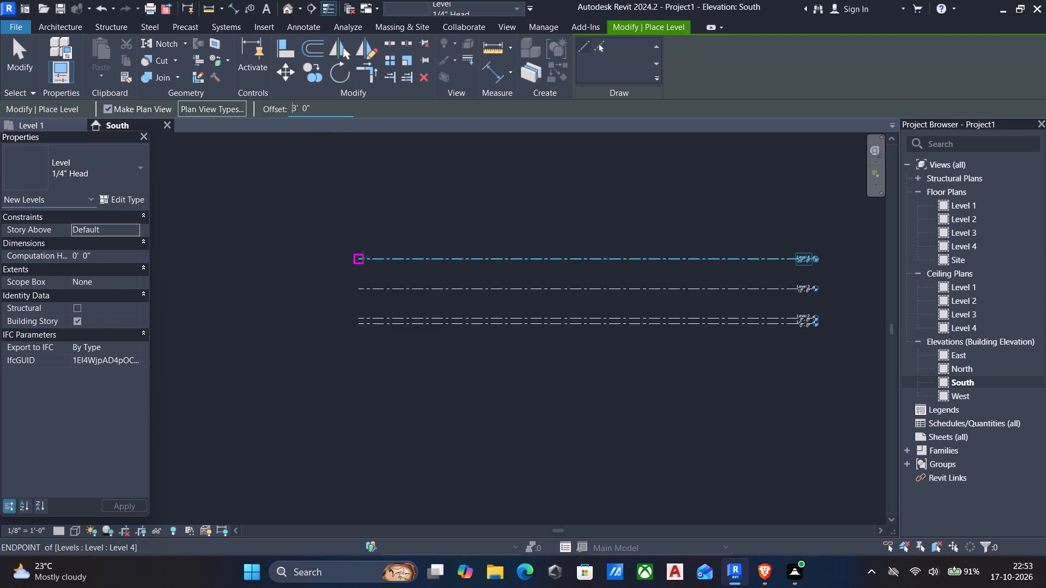
pyautogui.click(363, 256)
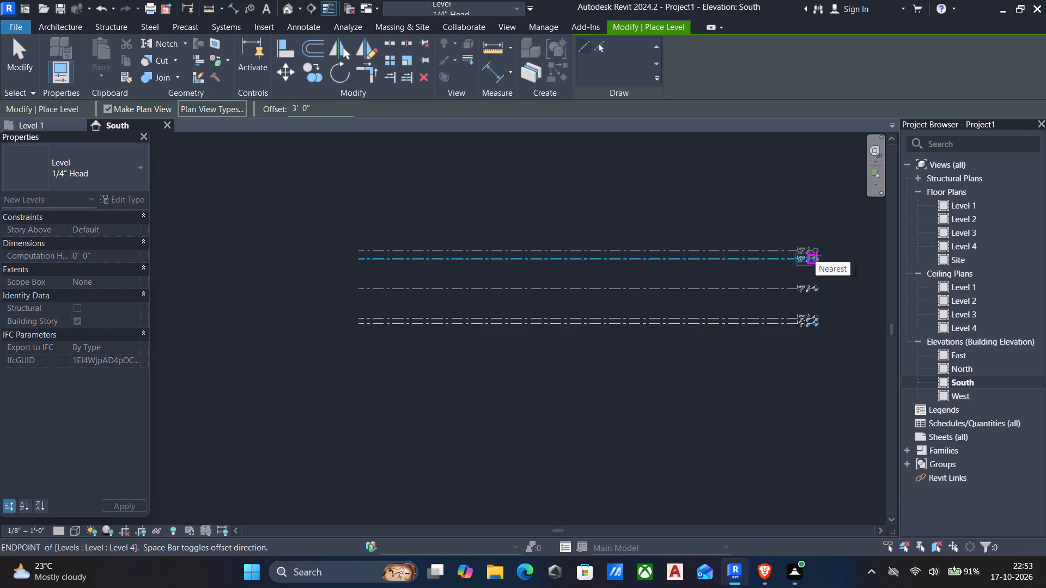
pyautogui.click(816, 256)
pyautogui.press('Escape')
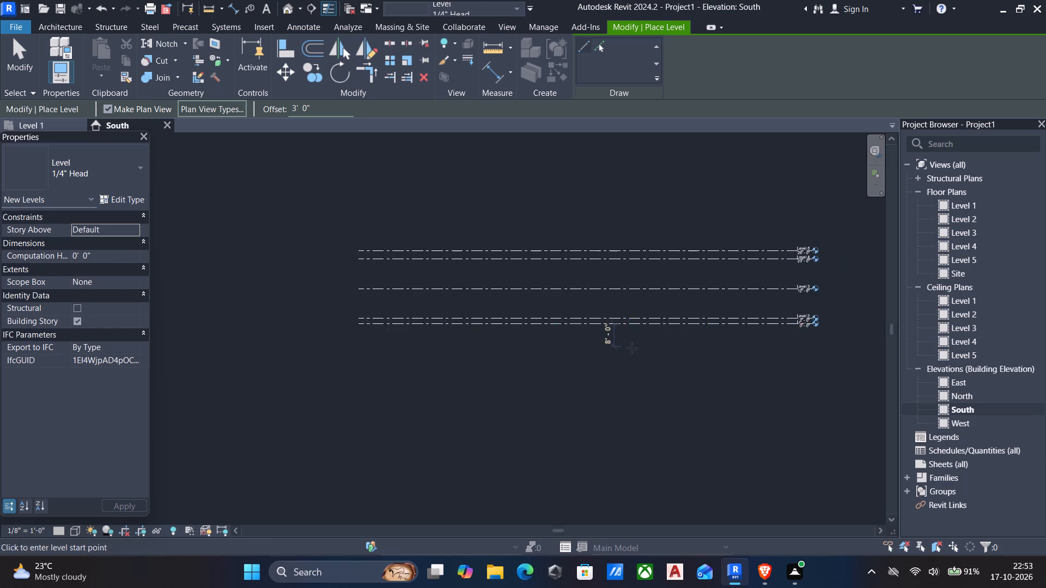
pyautogui.moveTo(631, 351); pyautogui.dragTo(575, 372, button='middle')
pyautogui.press('Escape')
# Add an elbow to the Level 1 head and pull the head down clear of the Level 2 label.
pyautogui.scroll(7, 754, 346)
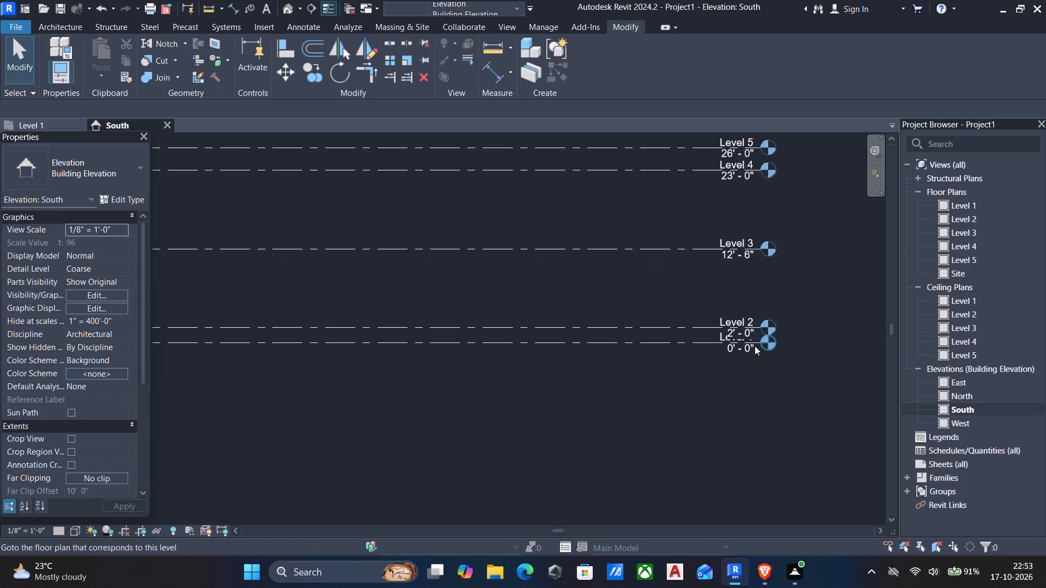
pyautogui.scroll(6, 755, 346)
pyautogui.click(593, 338)
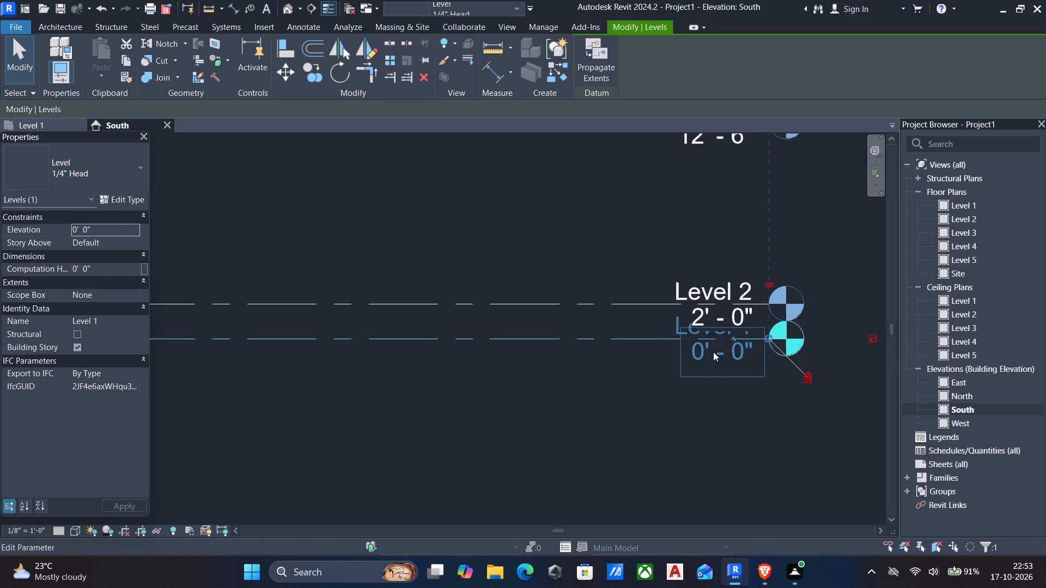
pyautogui.click(731, 337)
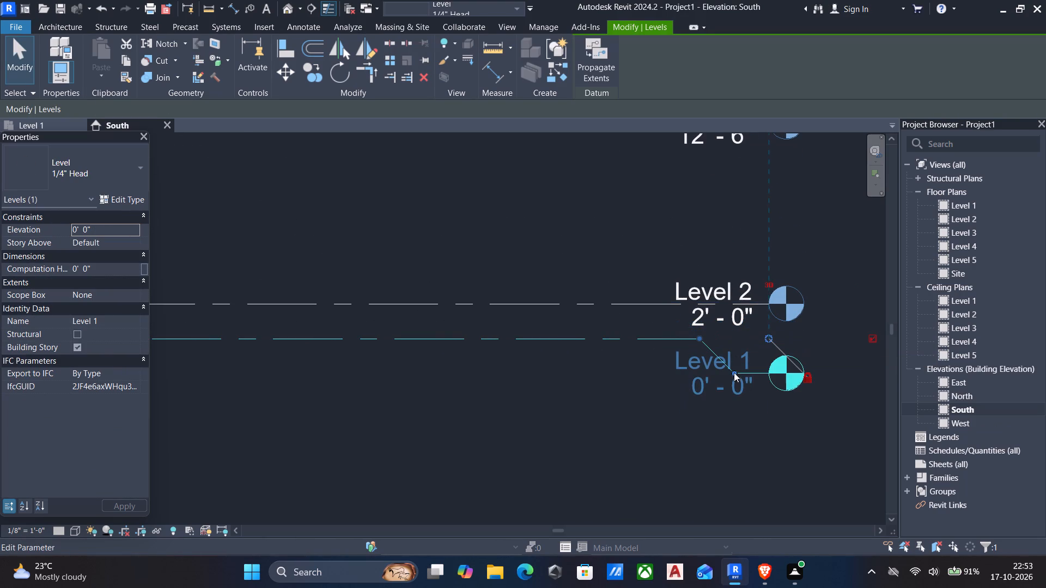
pyautogui.moveTo(734, 373); pyautogui.dragTo(722, 394)
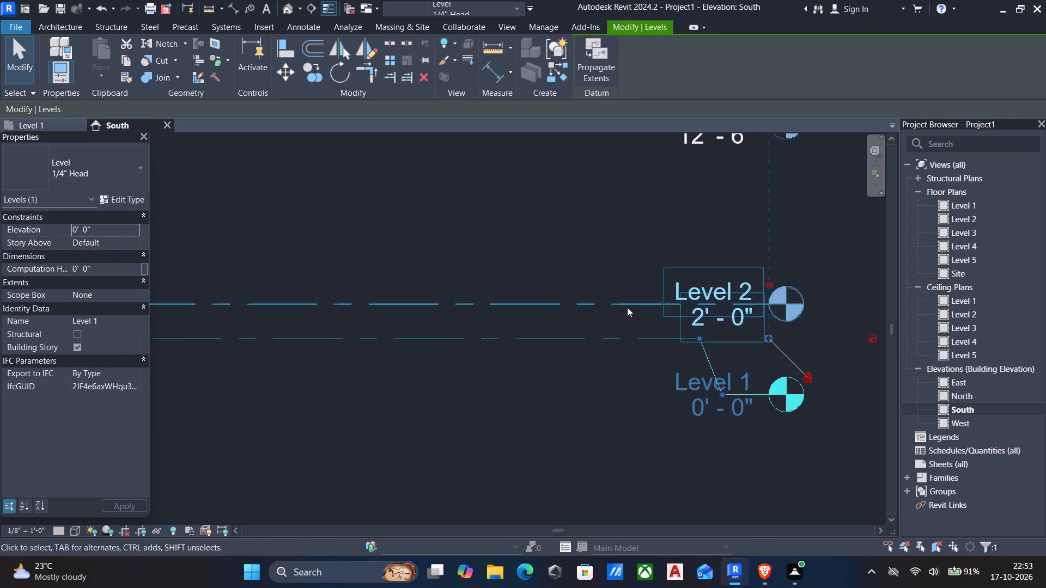
# Add an elbow to the Level 2 head and pull the head up clear of the Level 1 label.
pyautogui.click(627, 305)
pyautogui.click(729, 302)
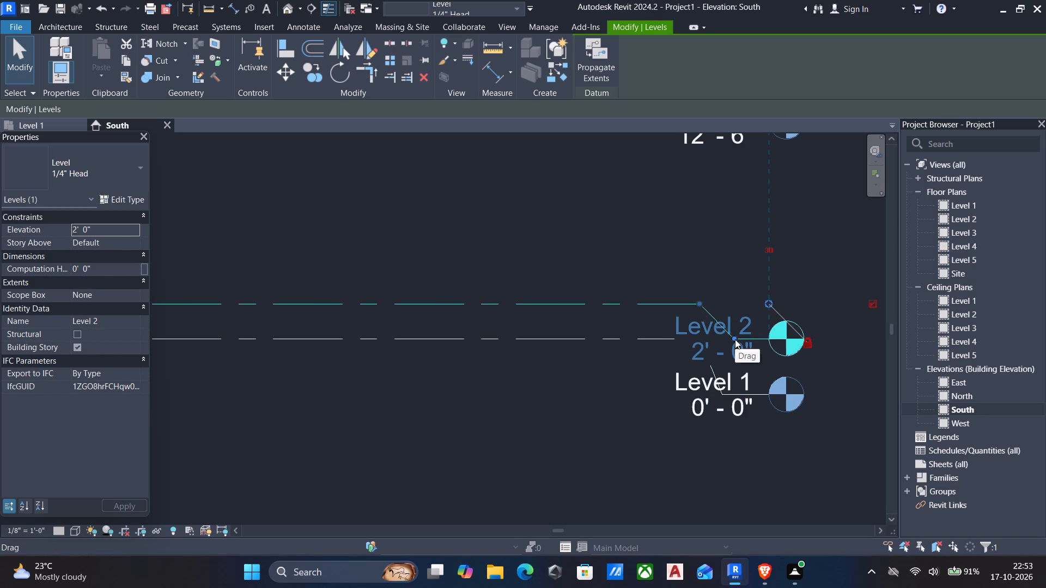
pyautogui.moveTo(732, 339); pyautogui.dragTo(731, 238)
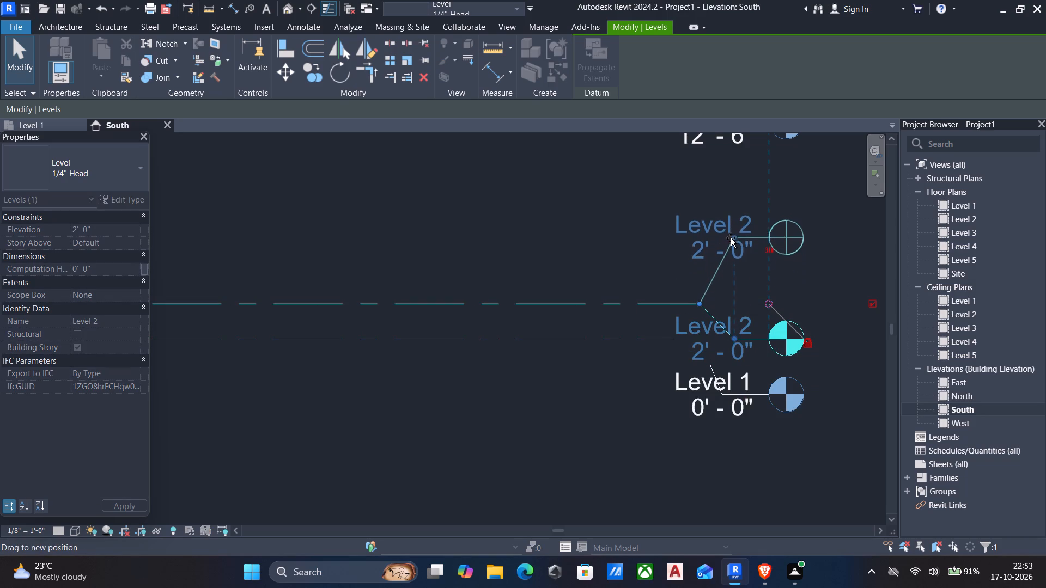
pyautogui.moveTo(731, 238); pyautogui.dragTo(730, 238)
# Add an elbow to the Level 4 head and pull the head down clear of the Level 5 label.
pyautogui.moveTo(611, 262); pyautogui.dragTo(607, 402, button='middle')
pyautogui.scroll(-2, 607, 403)
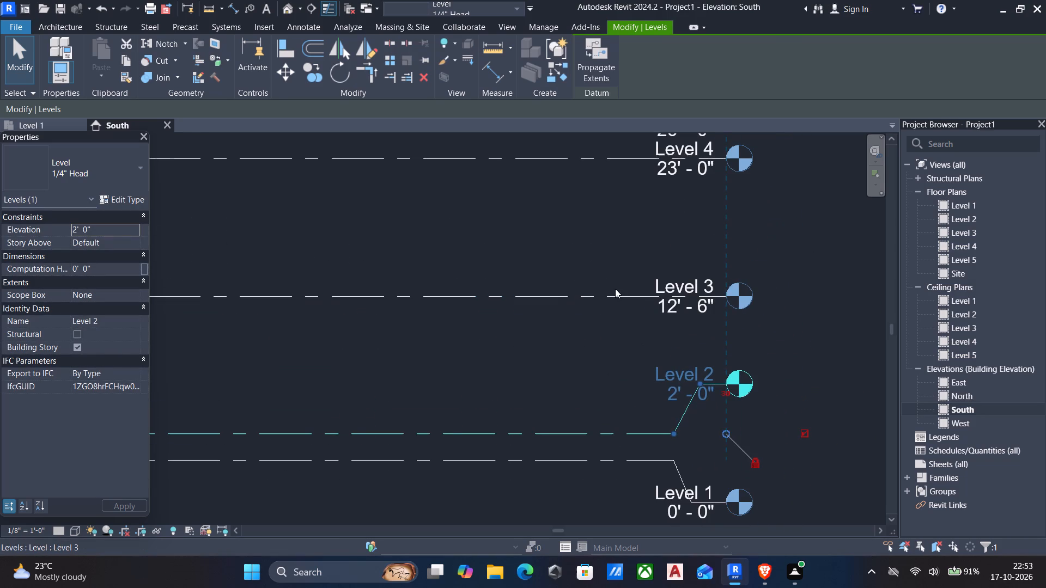
pyautogui.moveTo(602, 364); pyautogui.dragTo(592, 454, button='middle')
pyautogui.click(594, 251)
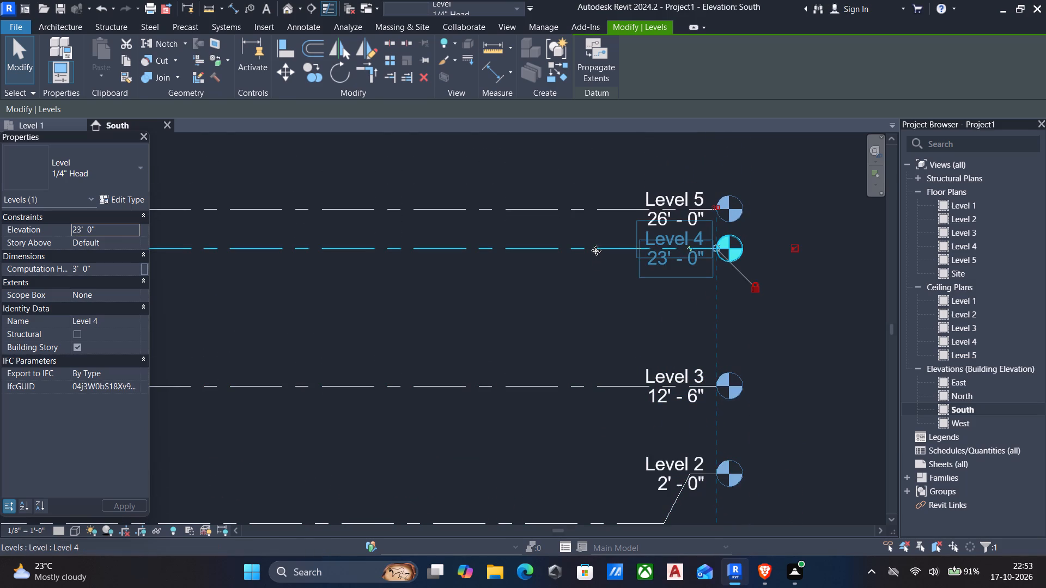
pyautogui.click(688, 247)
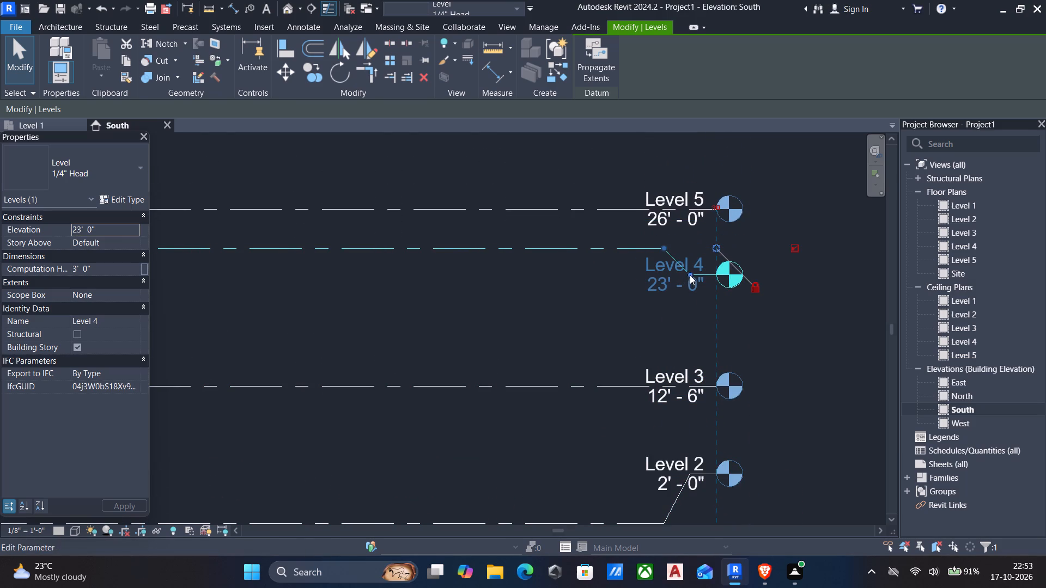
pyautogui.moveTo(689, 269); pyautogui.dragTo(687, 291)
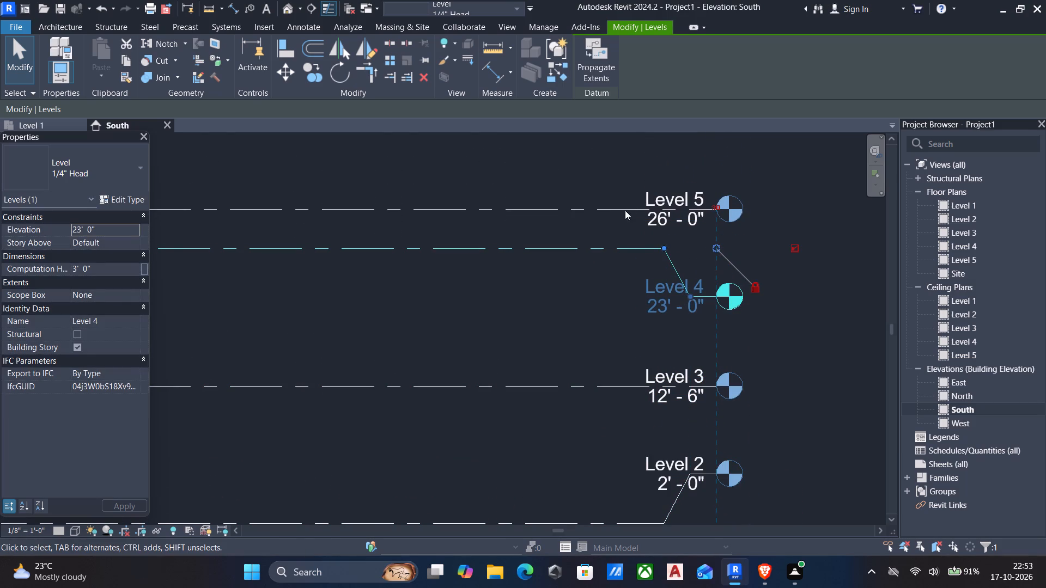
# Add an elbow to the Level 5 head and pull the head up above its level line.
pyautogui.click(613, 206)
pyautogui.click(688, 209)
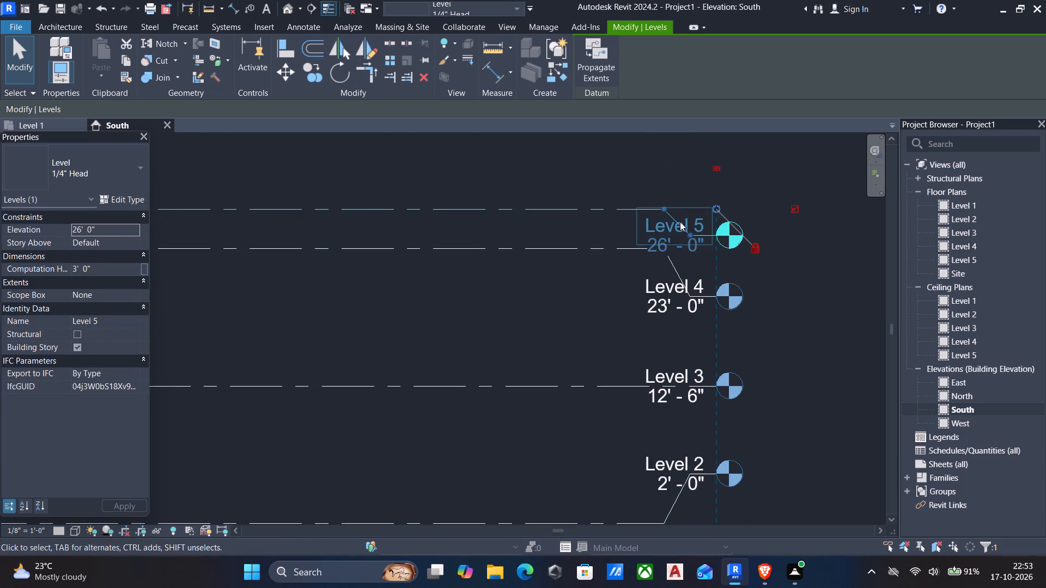
pyautogui.moveTo(688, 234); pyautogui.dragTo(687, 171)
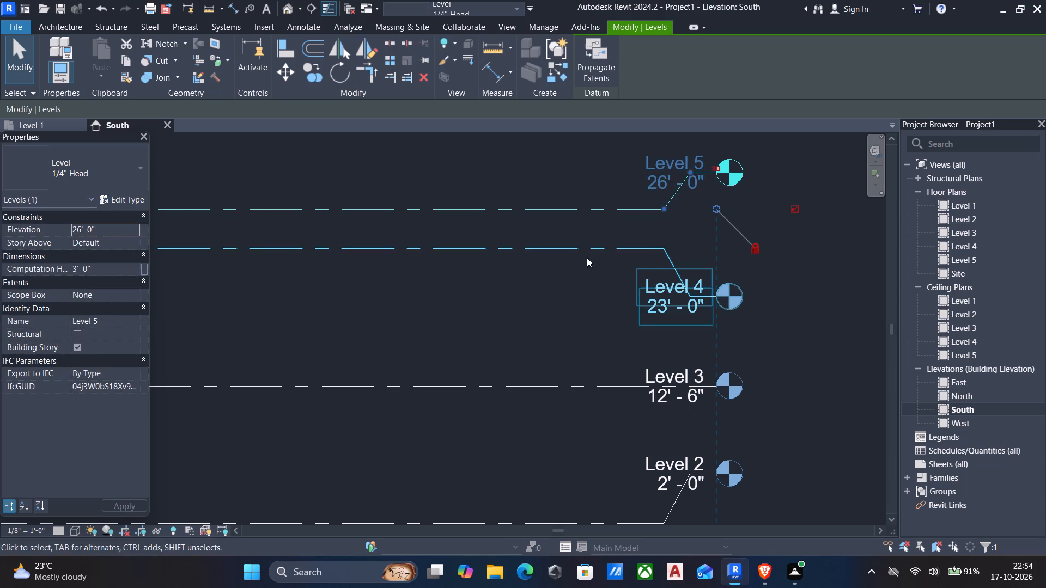
# Rename Level 1 as 0.NPC and rename its corresponding views as well.
pyautogui.moveTo(560, 334); pyautogui.dragTo(618, 332, button='middle')
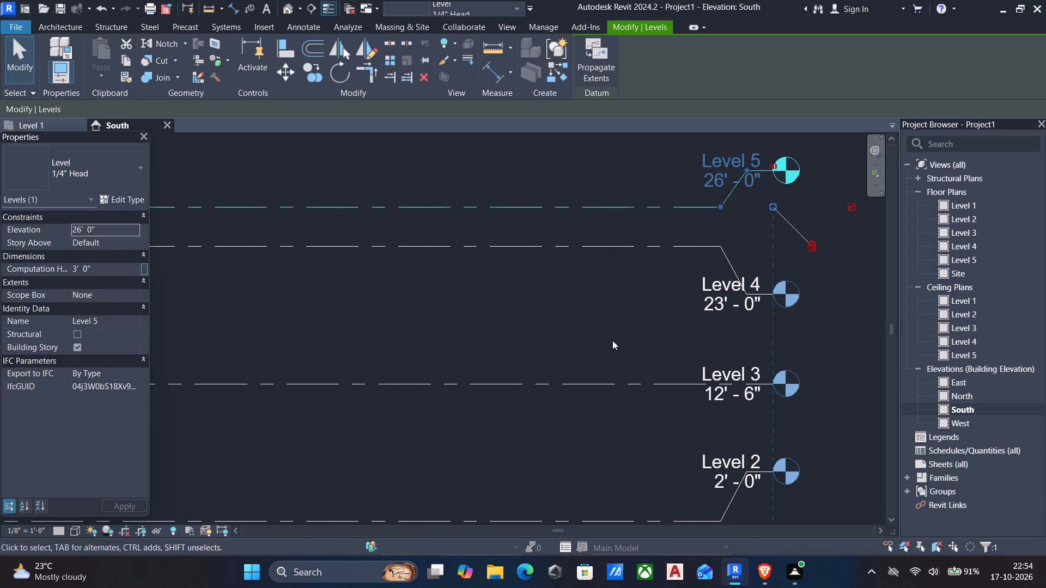
pyautogui.moveTo(612, 346); pyautogui.dragTo(638, 332, button='middle')
pyautogui.scroll(-2, 639, 330)
pyautogui.moveTo(642, 385); pyautogui.dragTo(647, 363, button='middle')
pyautogui.scroll(-1, 647, 362)
pyautogui.moveTo(622, 461); pyautogui.dragTo(643, 434, button='middle')
pyautogui.scroll(-4, 644, 434)
pyautogui.scroll(8, 706, 438)
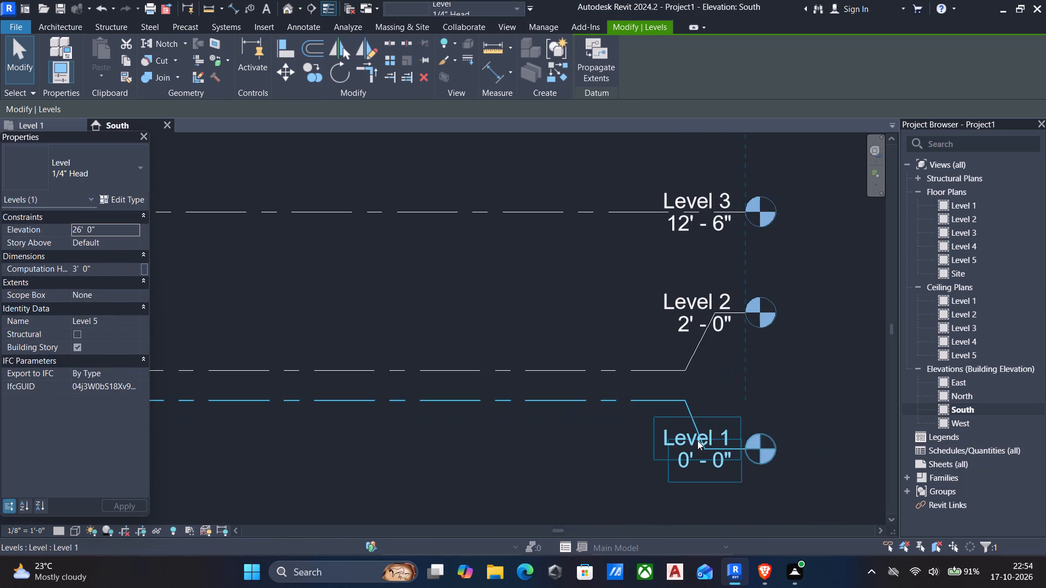
pyautogui.click(708, 434)
pyautogui.click(716, 434)
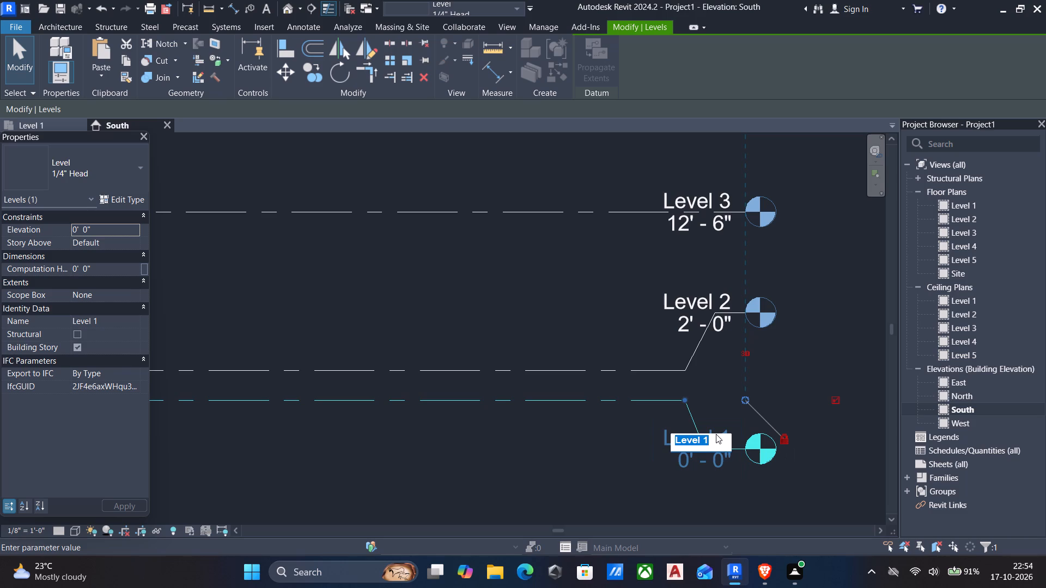
pyautogui.press('BackSpace')
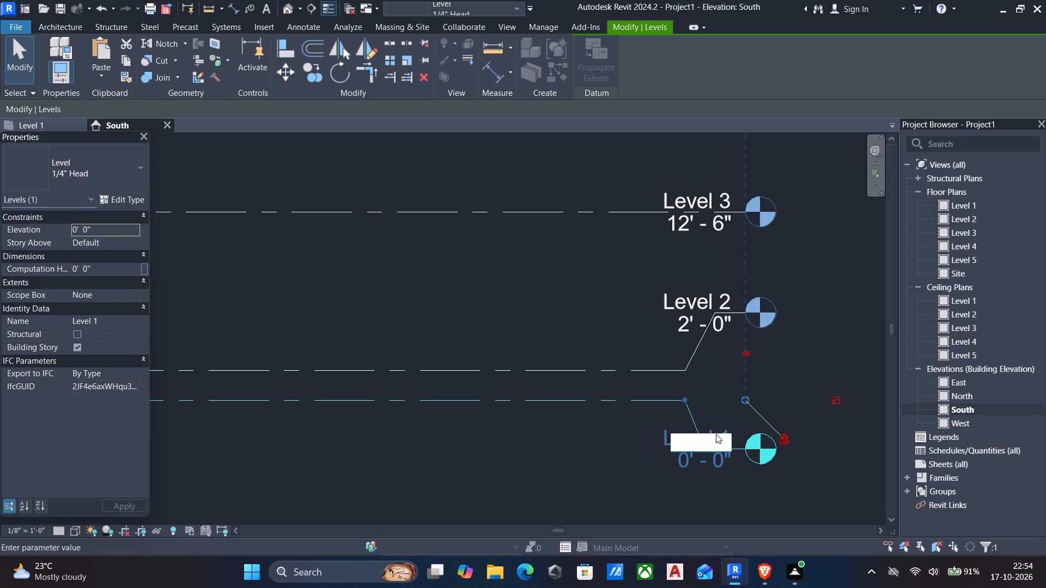
pyautogui.press('0')
pyautogui.press('.')
pyautogui.click(563, 461)
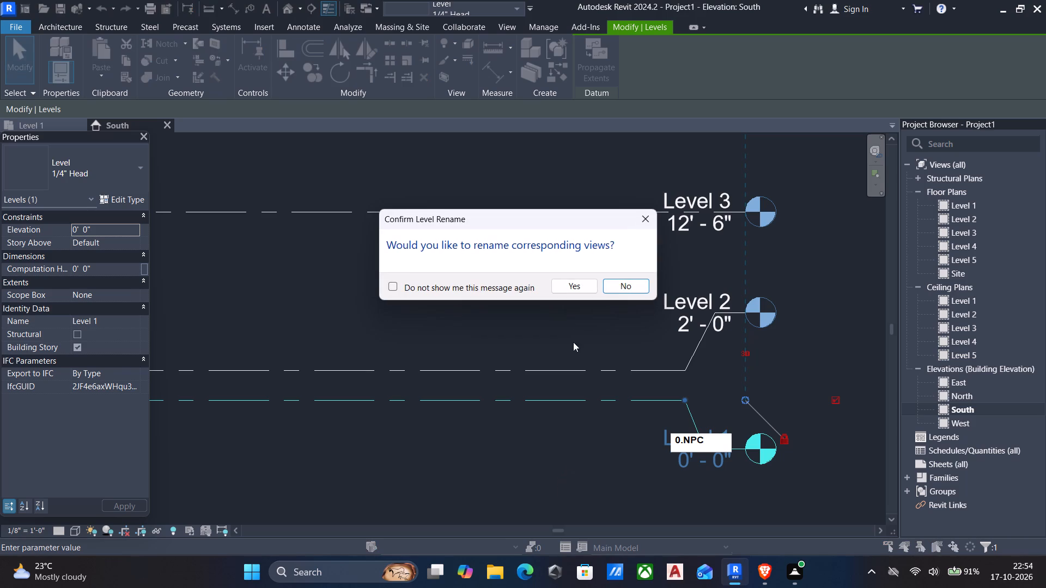
pyautogui.click(573, 285)
# Rename Level 2 as "2. GF" and rename its corresponding views as well.
pyautogui.scroll(4, 706, 334)
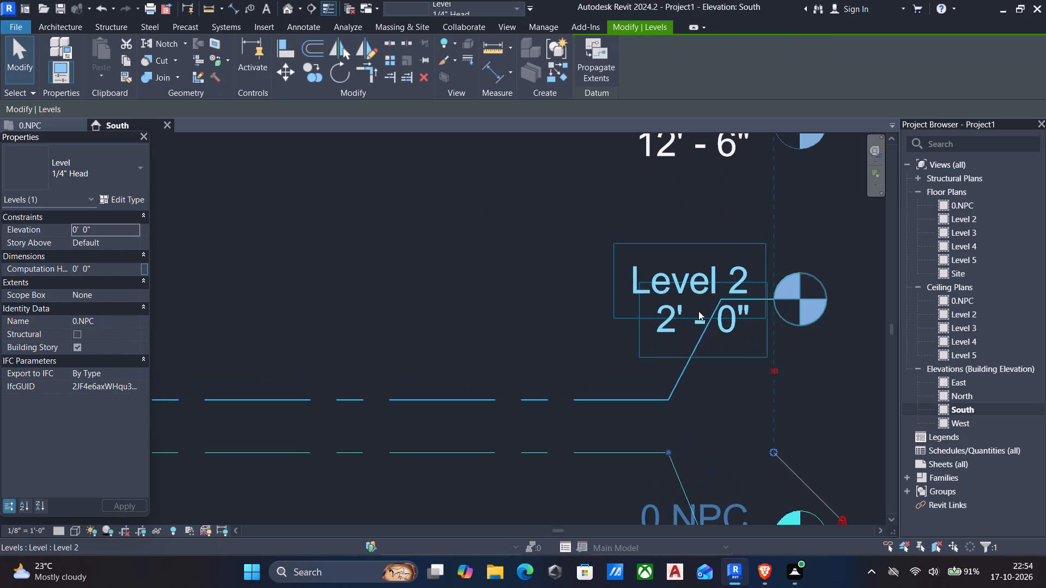
pyautogui.click(688, 289)
pyautogui.click(686, 283)
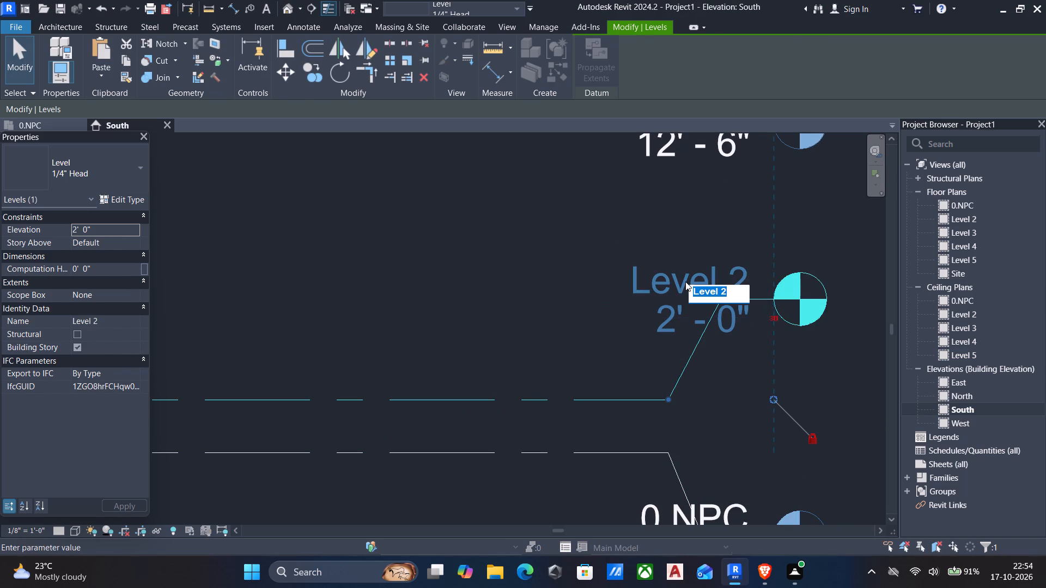
pyautogui.press('BackSpace')
pyautogui.write('2.')
pyautogui.write('DPC')
pyautogui.press('BackSpace')
pyautogui.press('BackSpace')
pyautogui.press('BackSpace')
pyautogui.press('BackSpace')
pyautogui.press('BackSpace')
pyautogui.write('2.')
pyautogui.press('space')
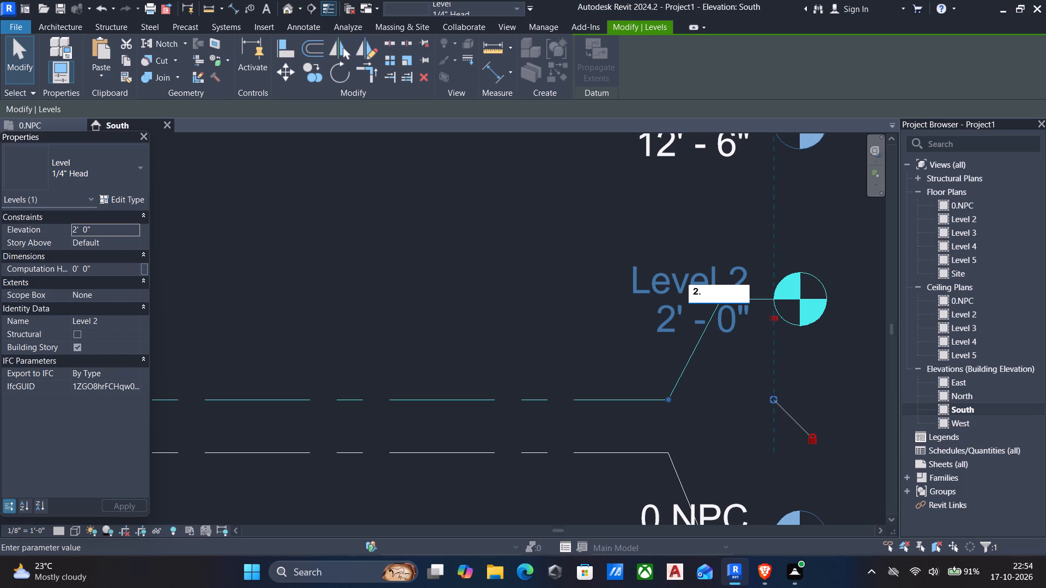
pyautogui.write('GF')
pyautogui.click(609, 324)
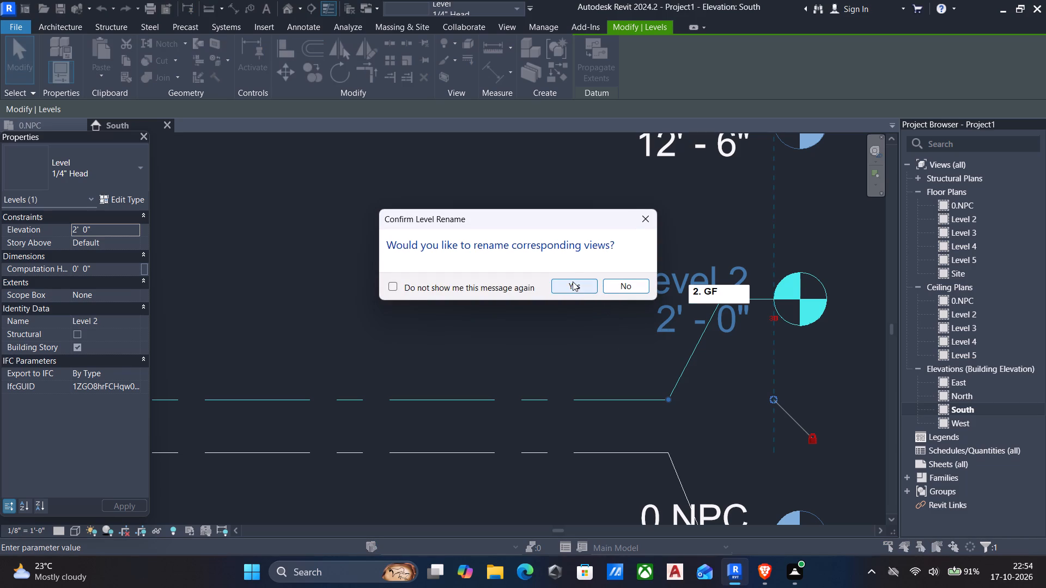
pyautogui.click(572, 281)
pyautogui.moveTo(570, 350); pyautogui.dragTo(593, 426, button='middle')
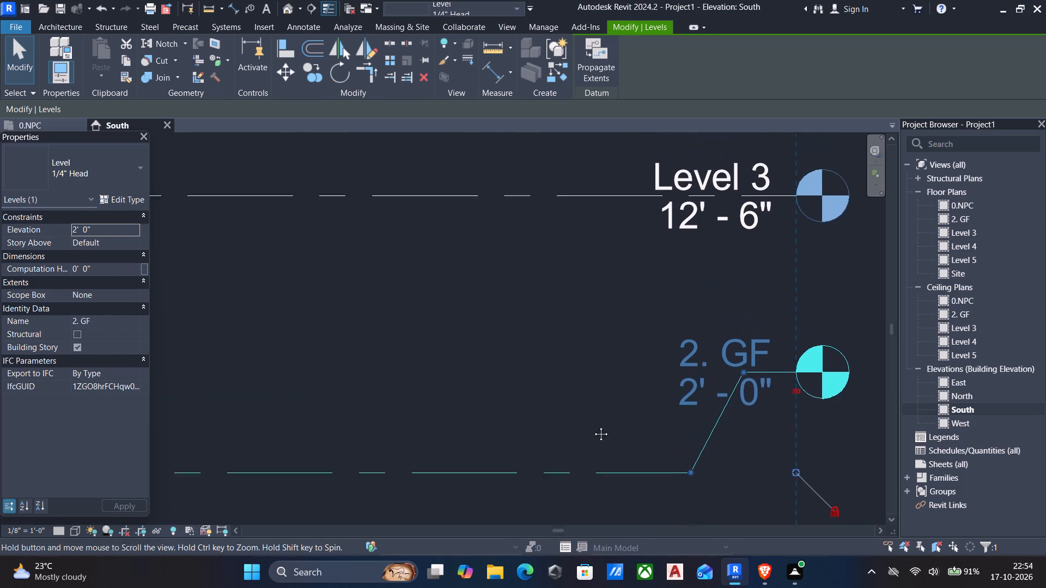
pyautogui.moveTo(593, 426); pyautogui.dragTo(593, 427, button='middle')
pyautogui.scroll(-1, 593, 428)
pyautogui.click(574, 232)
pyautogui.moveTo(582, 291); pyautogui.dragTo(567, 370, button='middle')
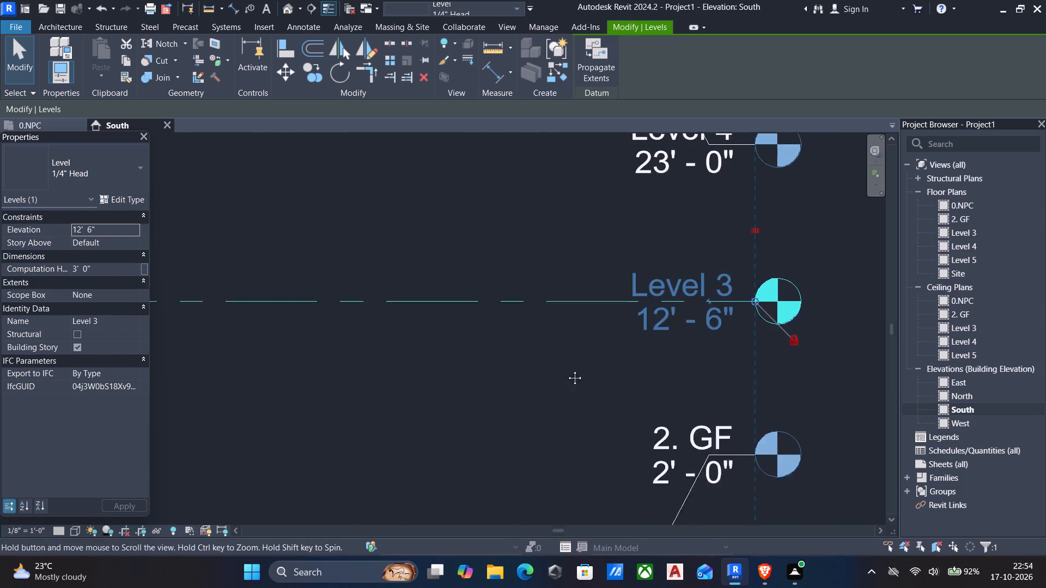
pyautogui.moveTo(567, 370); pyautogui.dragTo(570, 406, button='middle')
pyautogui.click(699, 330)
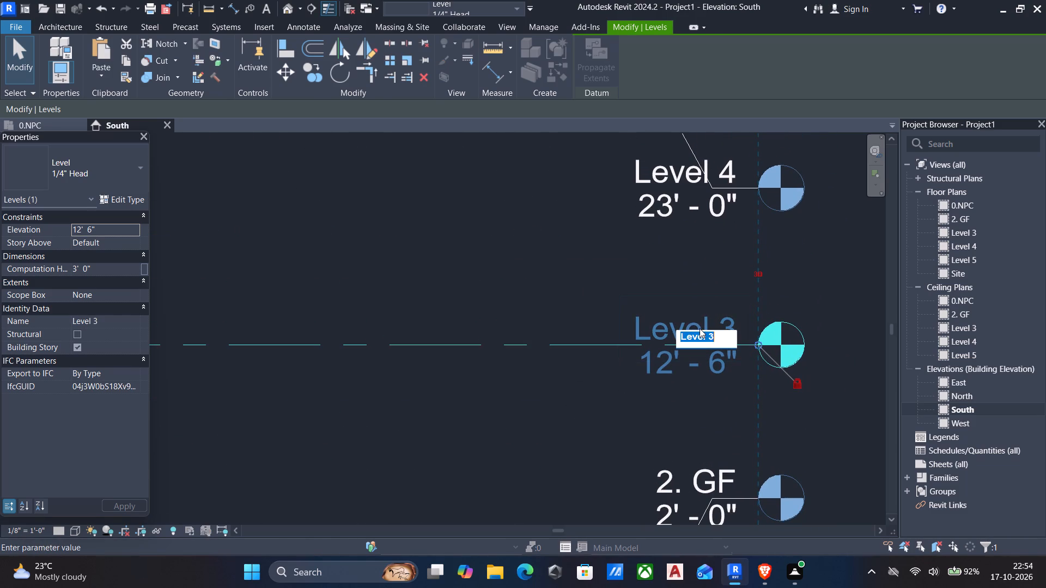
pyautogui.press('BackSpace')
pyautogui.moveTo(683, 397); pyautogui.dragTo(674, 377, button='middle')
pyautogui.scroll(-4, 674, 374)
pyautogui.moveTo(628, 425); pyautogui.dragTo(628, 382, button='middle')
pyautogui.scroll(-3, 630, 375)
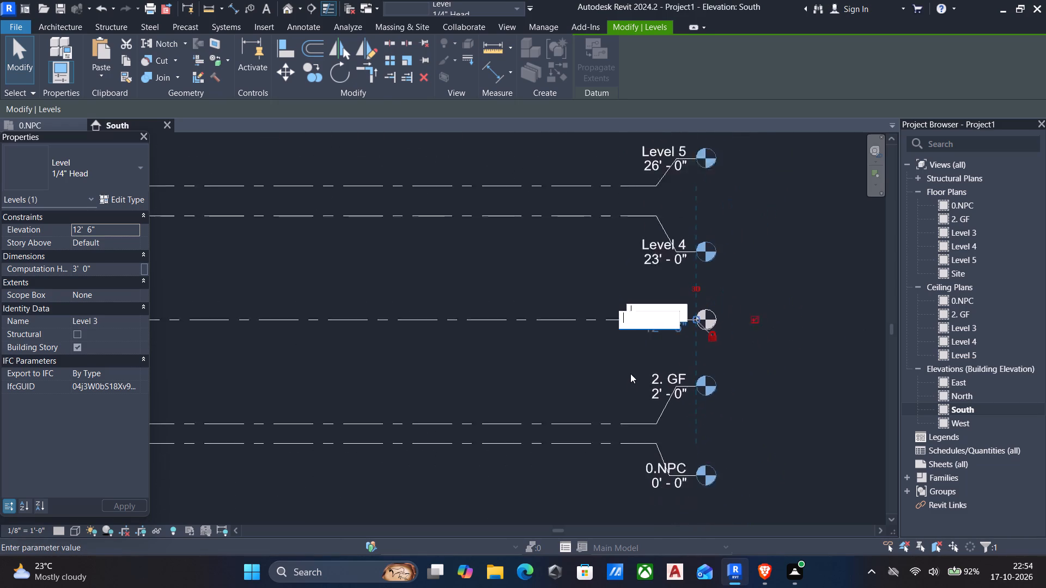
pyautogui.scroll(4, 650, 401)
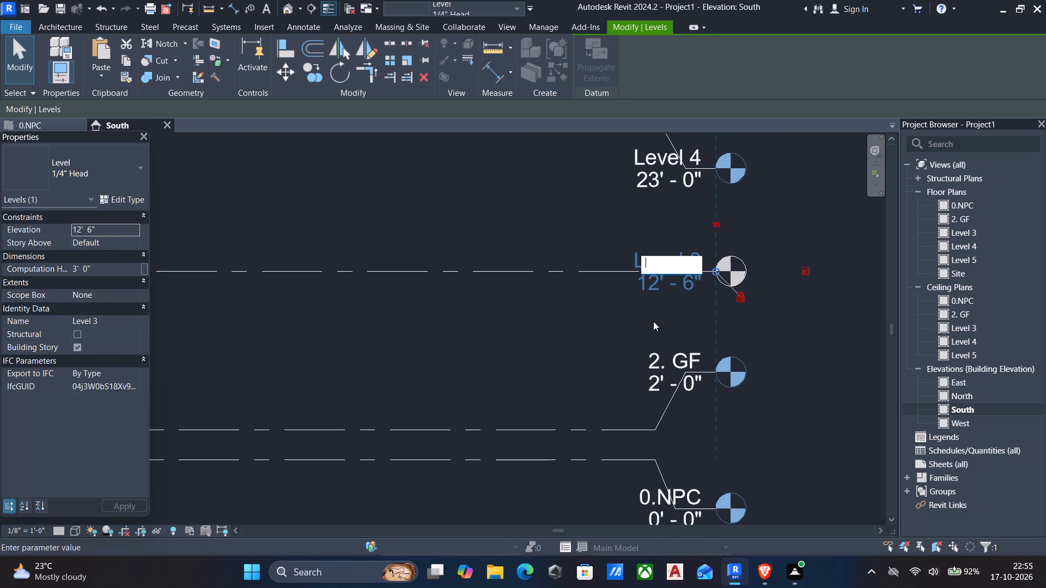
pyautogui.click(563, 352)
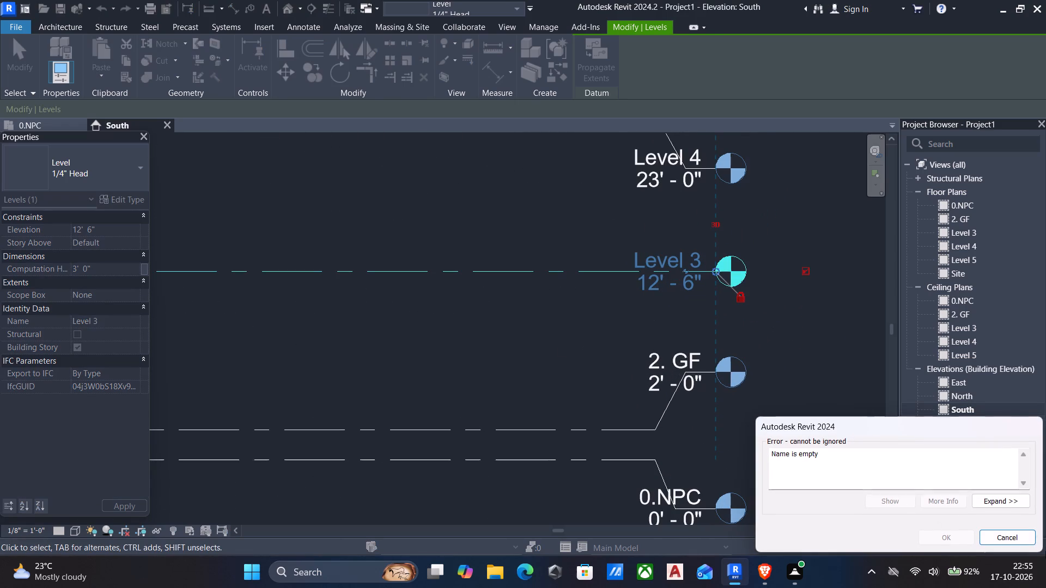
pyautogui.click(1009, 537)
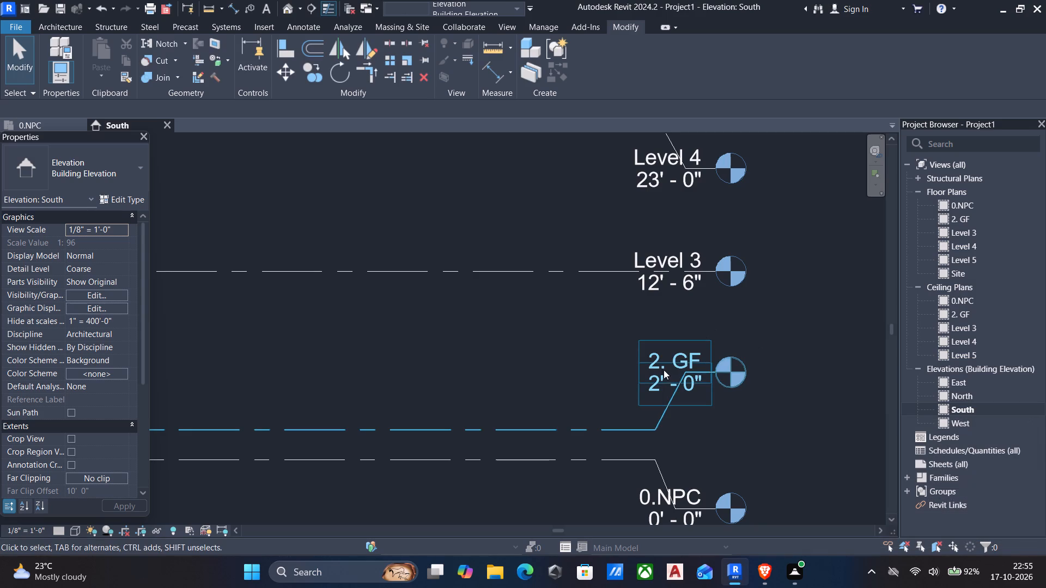
# Rename the ground-floor level as "1. GF" and rename its corresponding views as well.
pyautogui.click(661, 363)
pyautogui.click(658, 362)
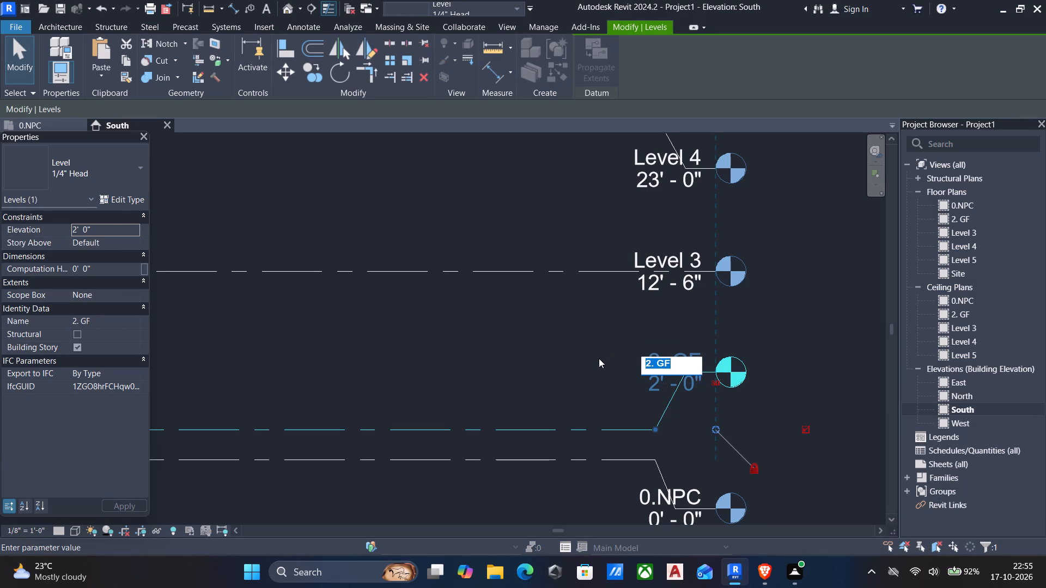
pyautogui.click(652, 365)
pyautogui.press('BackSpace')
pyautogui.press('1')
pyautogui.scroll(-3, 549, 376)
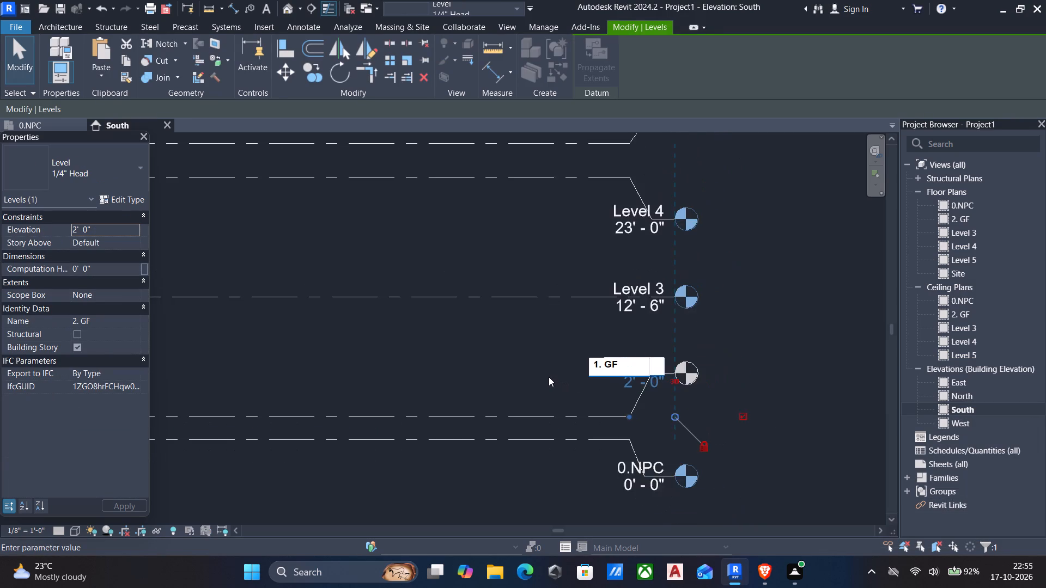
pyautogui.click(546, 370)
pyautogui.click(577, 286)
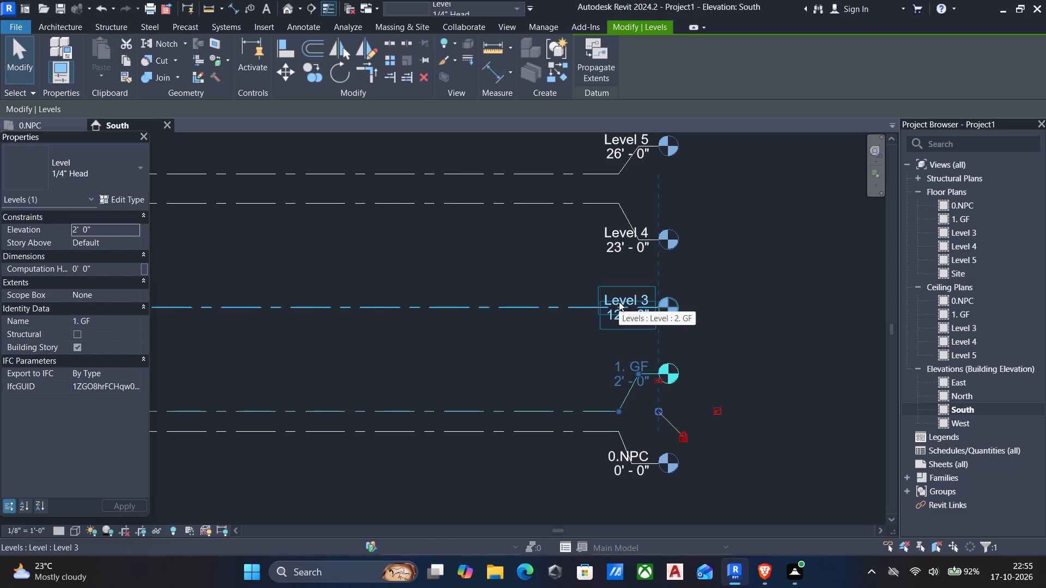
# Rename Level 3 as "3.FIRST FLOOR" and rename its corresponding views as well.
pyautogui.click(619, 302)
pyautogui.click(626, 301)
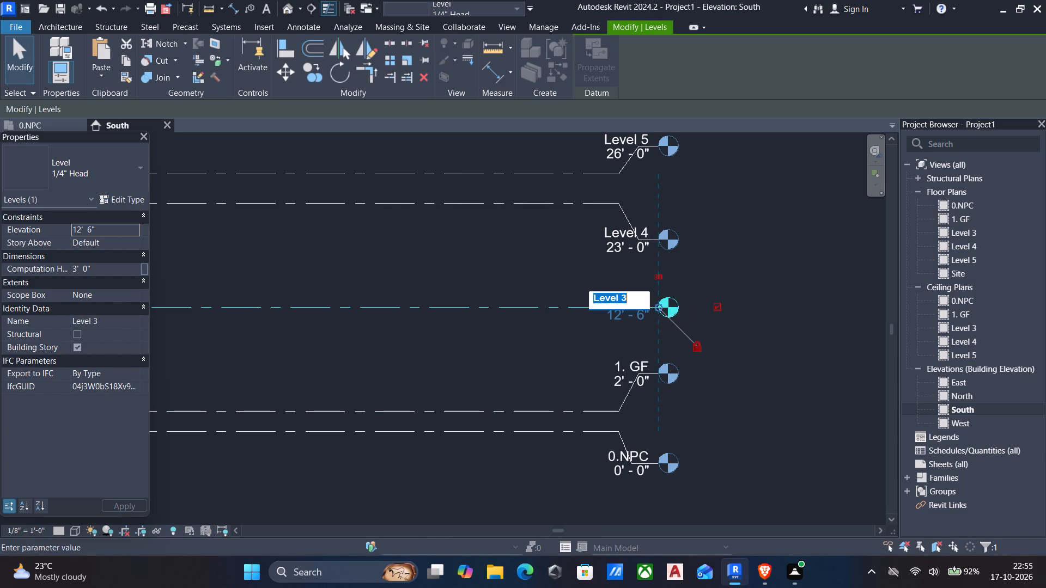
pyautogui.press('BackSpace')
pyautogui.write('3.')
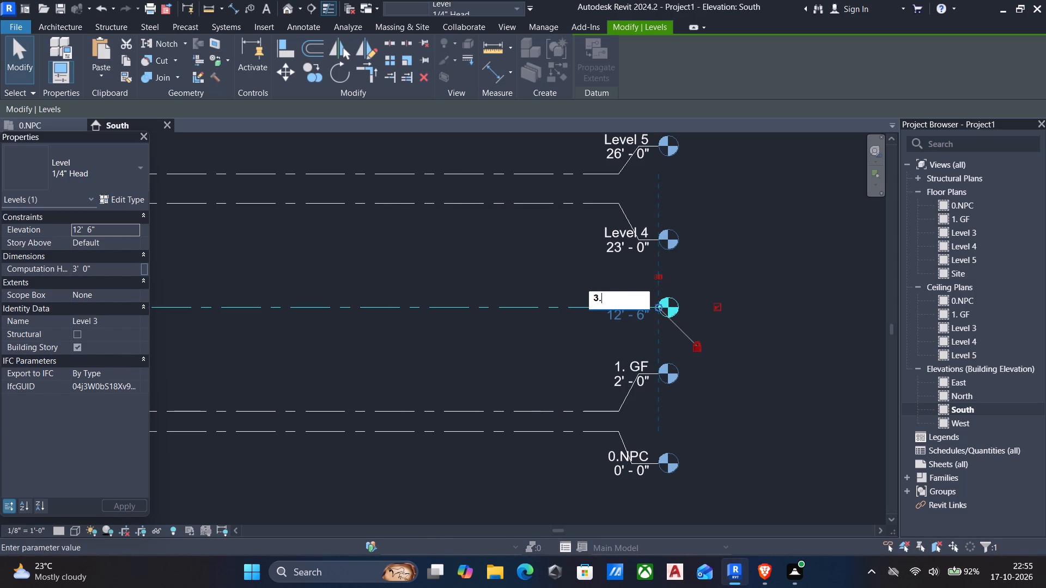
pyautogui.press('f')
pyautogui.write('IRST FLOOR')
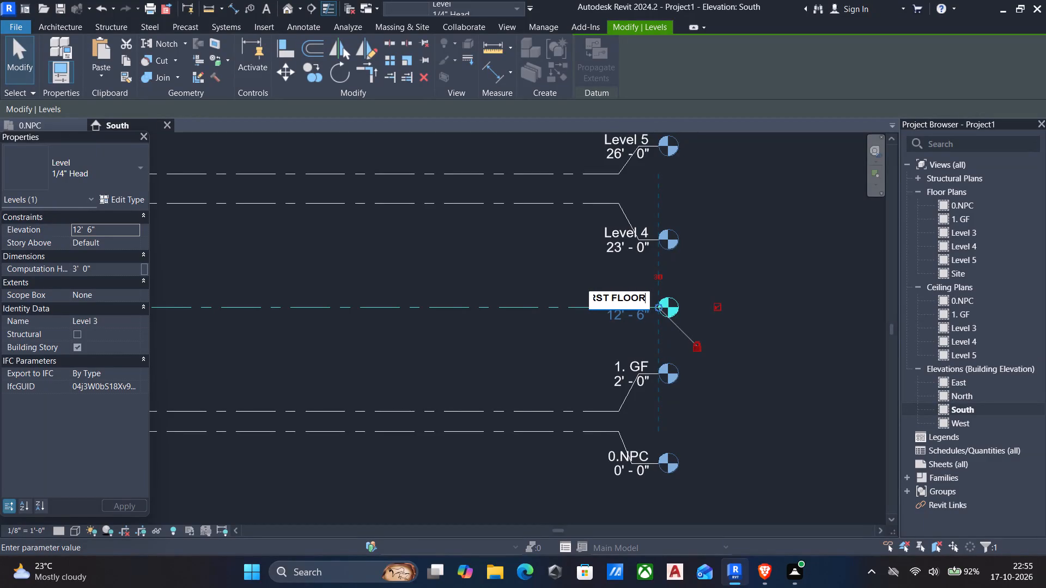
pyautogui.click(542, 340)
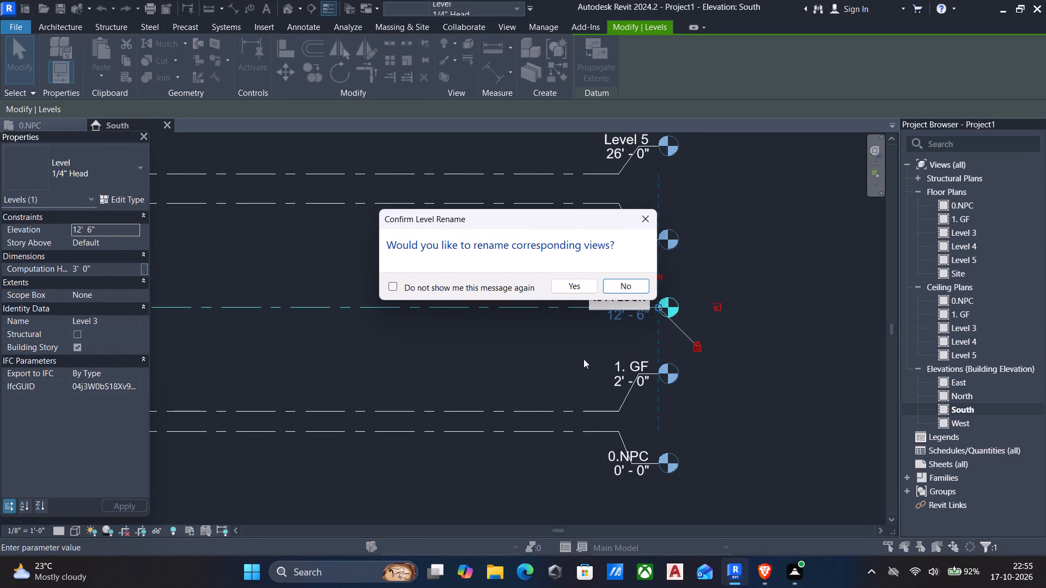
pyautogui.click(565, 290)
# Rename Level 4 as "4.SECOND FLOOR" and rename its corresponding views as well.
pyautogui.moveTo(529, 302); pyautogui.dragTo(506, 411, button='middle')
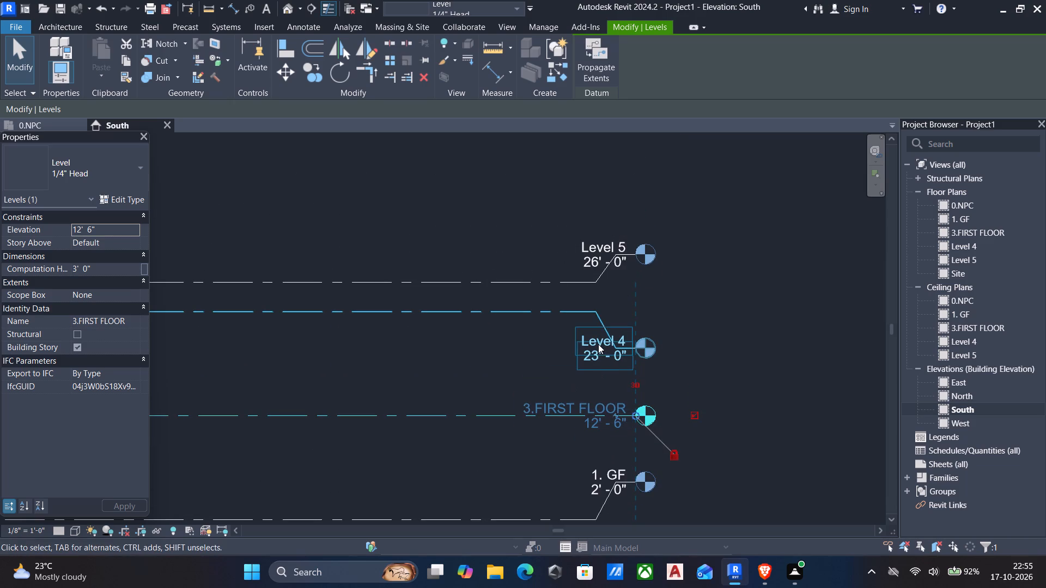
pyautogui.click(598, 344)
pyautogui.click(598, 344)
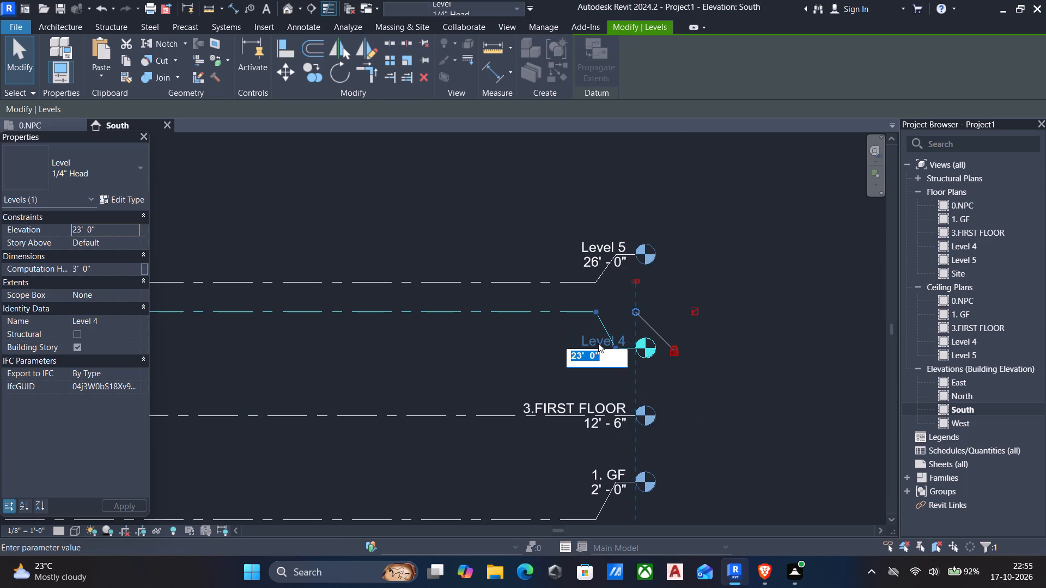
pyautogui.scroll(2, 599, 343)
pyautogui.click(538, 327)
pyautogui.click(591, 335)
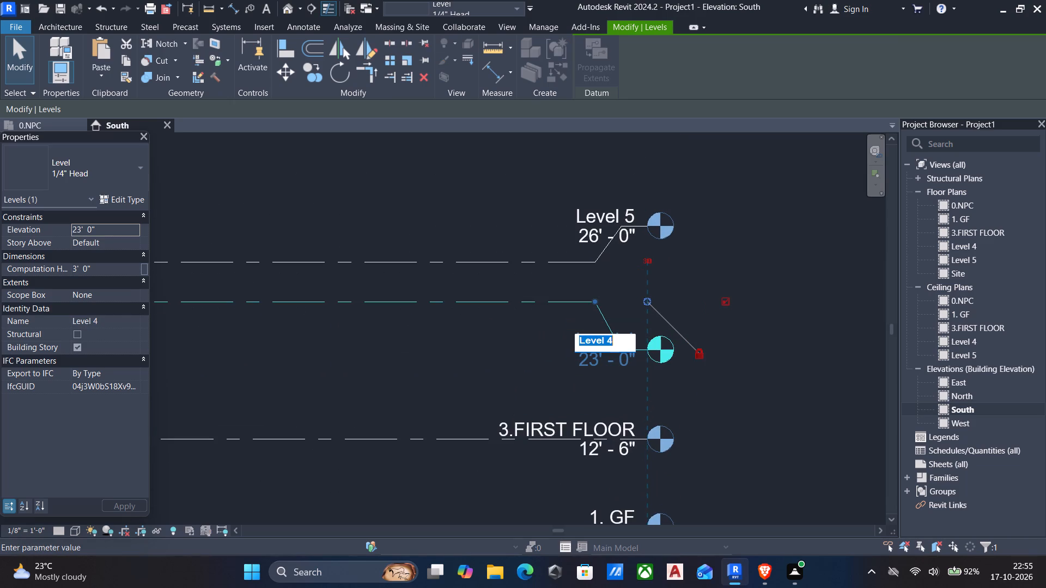
pyautogui.press('BackSpace')
pyautogui.press('4')
pyautogui.press('.')
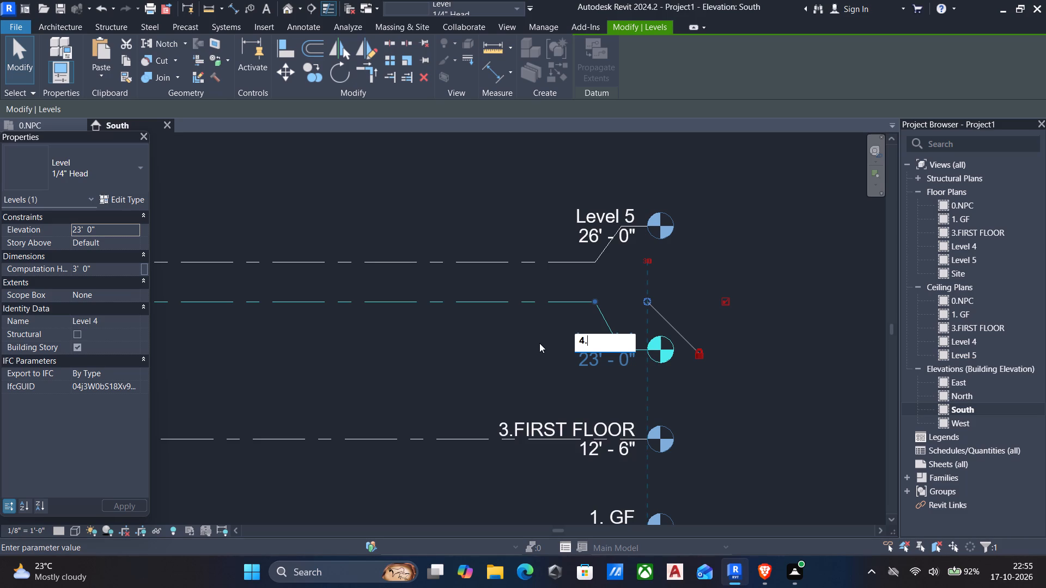
pyautogui.write('SECI')
pyautogui.press('BackSpace')
pyautogui.write('OND FLOOR')
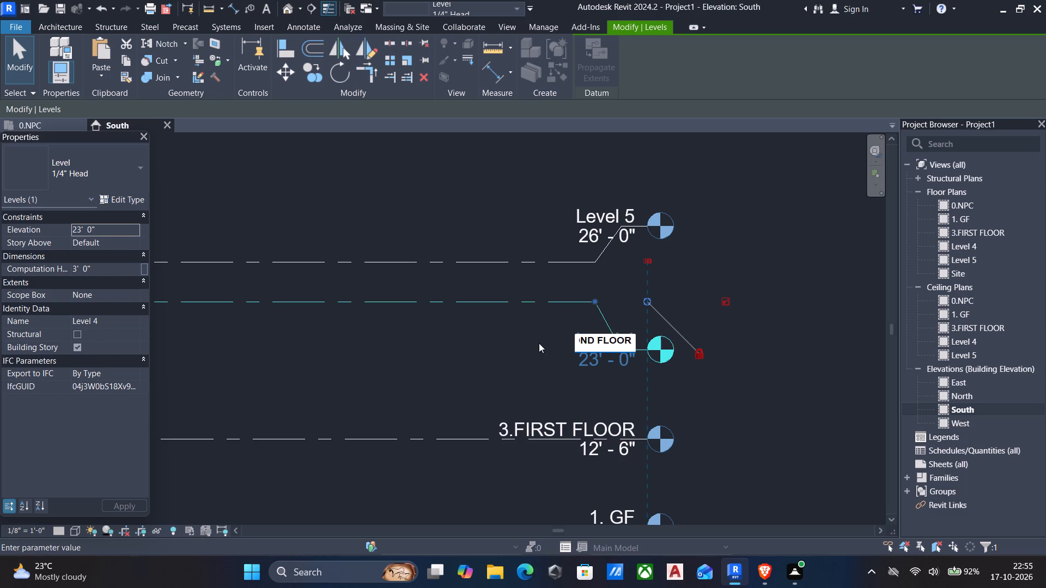
pyautogui.click(439, 346)
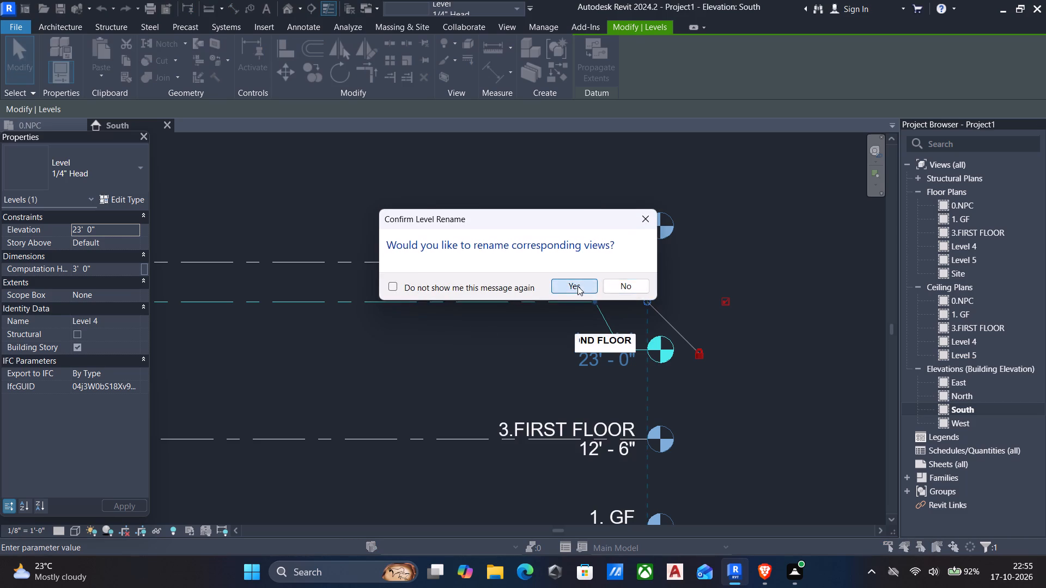
pyautogui.click(577, 286)
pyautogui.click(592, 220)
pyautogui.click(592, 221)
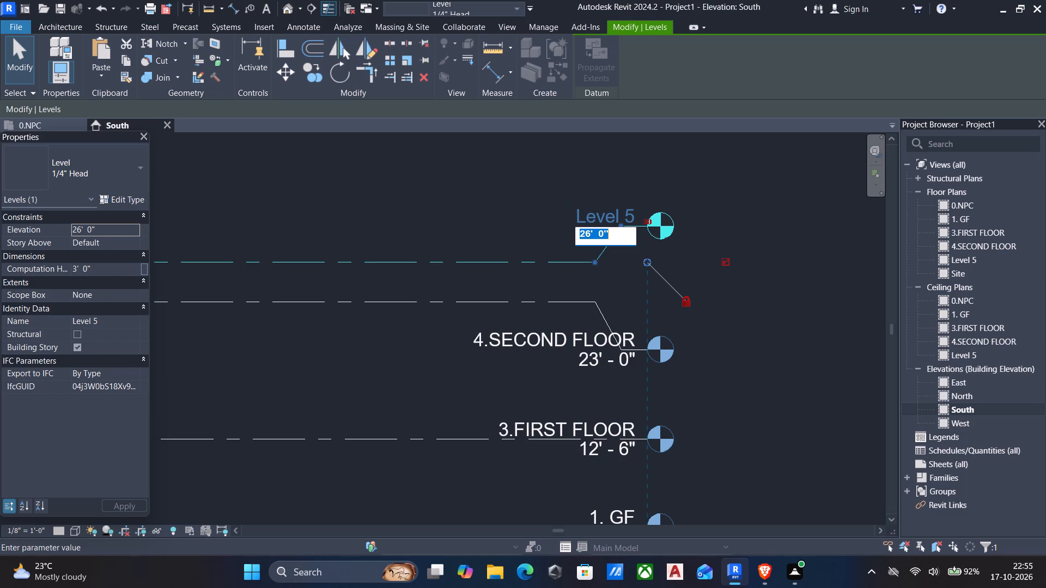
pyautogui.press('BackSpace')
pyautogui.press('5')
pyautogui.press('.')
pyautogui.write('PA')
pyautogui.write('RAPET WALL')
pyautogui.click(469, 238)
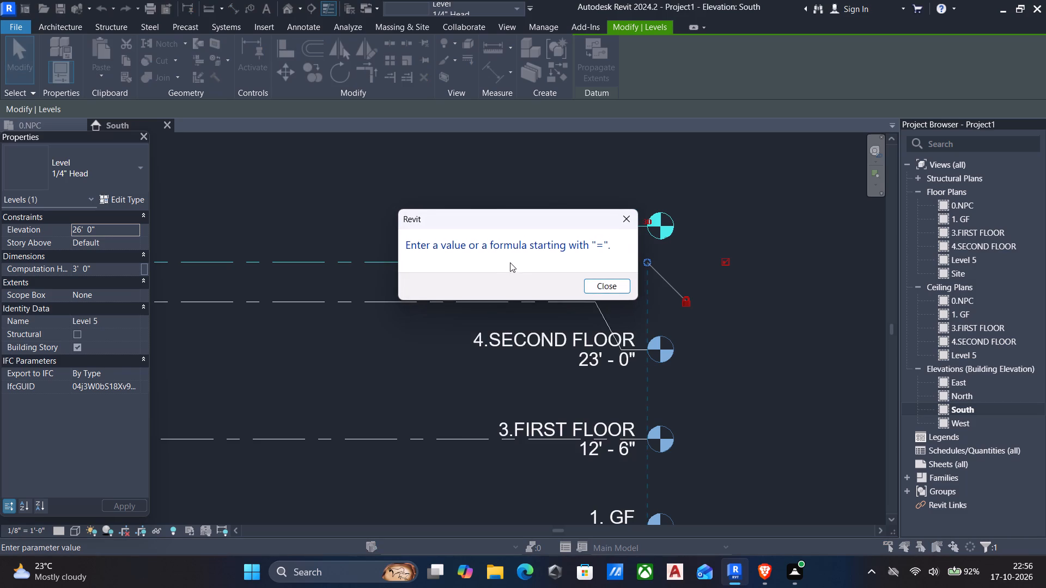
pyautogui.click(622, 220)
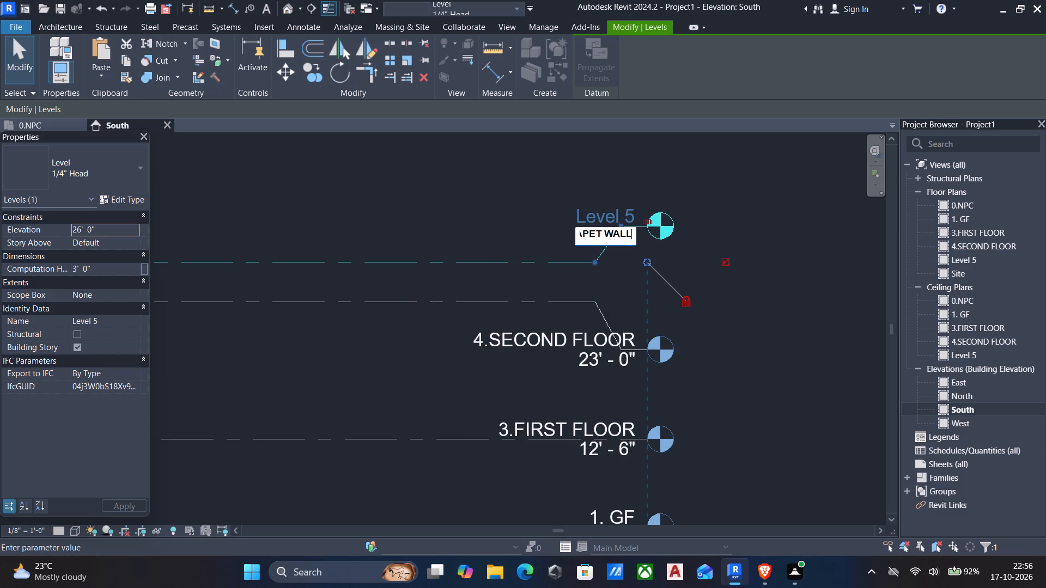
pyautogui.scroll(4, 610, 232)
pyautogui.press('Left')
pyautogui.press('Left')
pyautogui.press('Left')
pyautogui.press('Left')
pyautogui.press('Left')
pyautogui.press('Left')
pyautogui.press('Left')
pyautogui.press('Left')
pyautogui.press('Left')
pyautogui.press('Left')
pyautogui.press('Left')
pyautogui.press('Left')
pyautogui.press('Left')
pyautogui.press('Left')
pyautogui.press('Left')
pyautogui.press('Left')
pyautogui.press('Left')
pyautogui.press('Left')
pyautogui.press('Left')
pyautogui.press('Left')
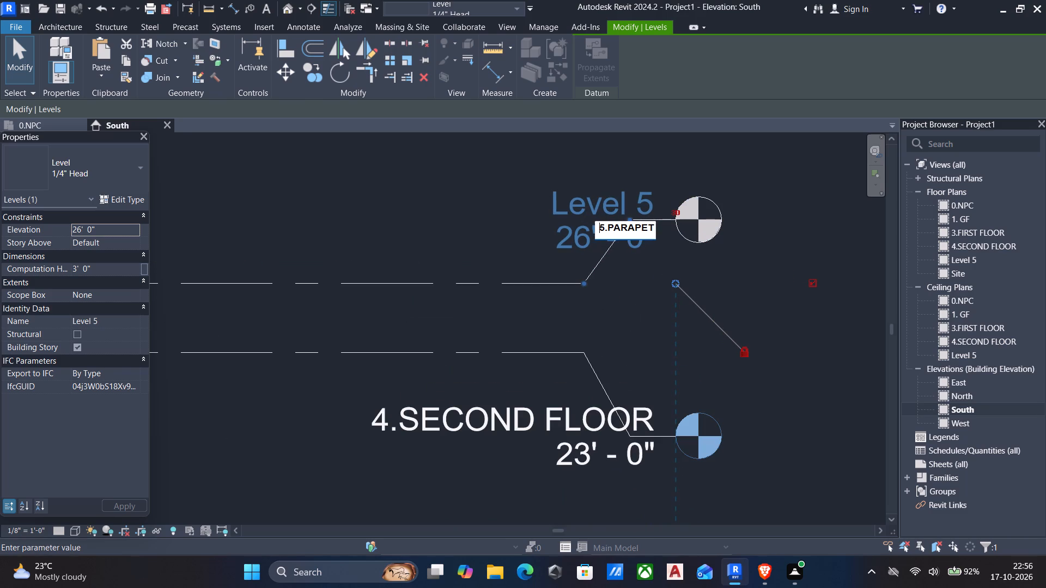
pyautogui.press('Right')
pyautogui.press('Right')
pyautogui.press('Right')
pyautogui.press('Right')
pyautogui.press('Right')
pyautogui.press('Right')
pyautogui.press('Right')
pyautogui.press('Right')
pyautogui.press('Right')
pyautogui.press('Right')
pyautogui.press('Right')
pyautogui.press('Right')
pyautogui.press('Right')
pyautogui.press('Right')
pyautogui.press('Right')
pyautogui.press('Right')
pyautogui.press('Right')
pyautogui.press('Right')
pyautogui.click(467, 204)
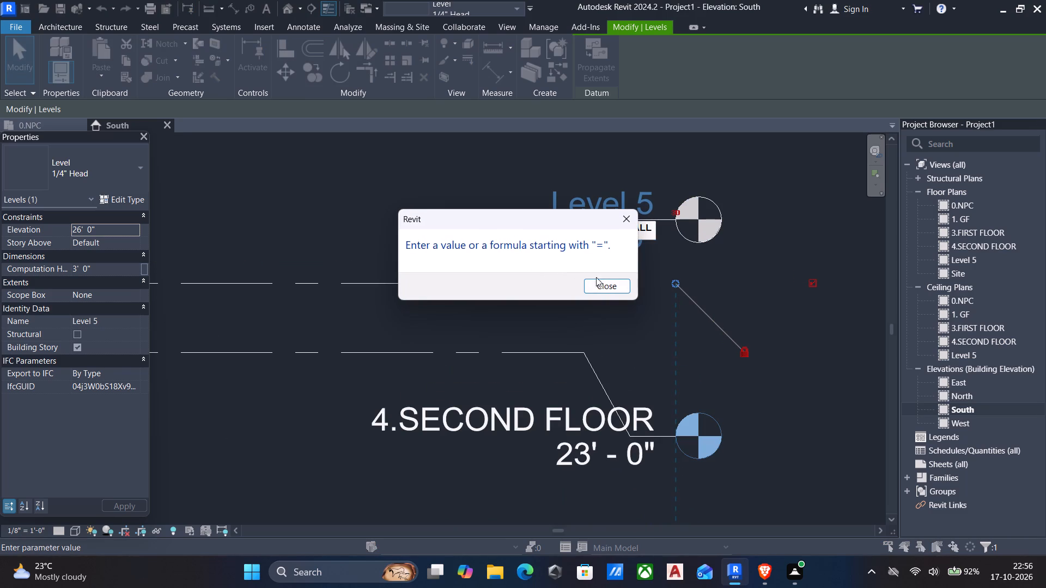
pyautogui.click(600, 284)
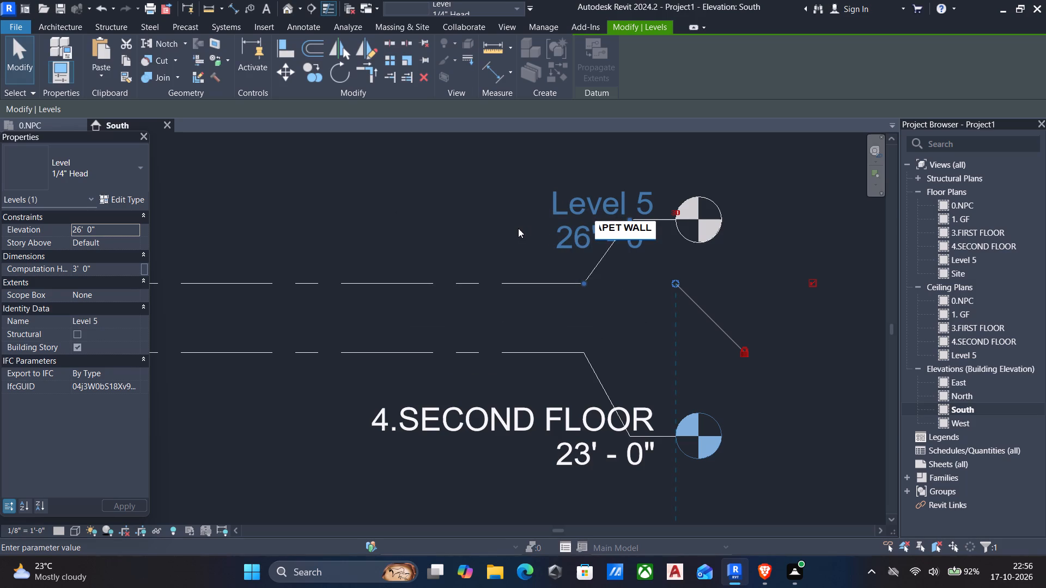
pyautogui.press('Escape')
# Rename Level 5 as "5.PARAPET WALL" and rename its corresponding views as well.
pyautogui.click(596, 200)
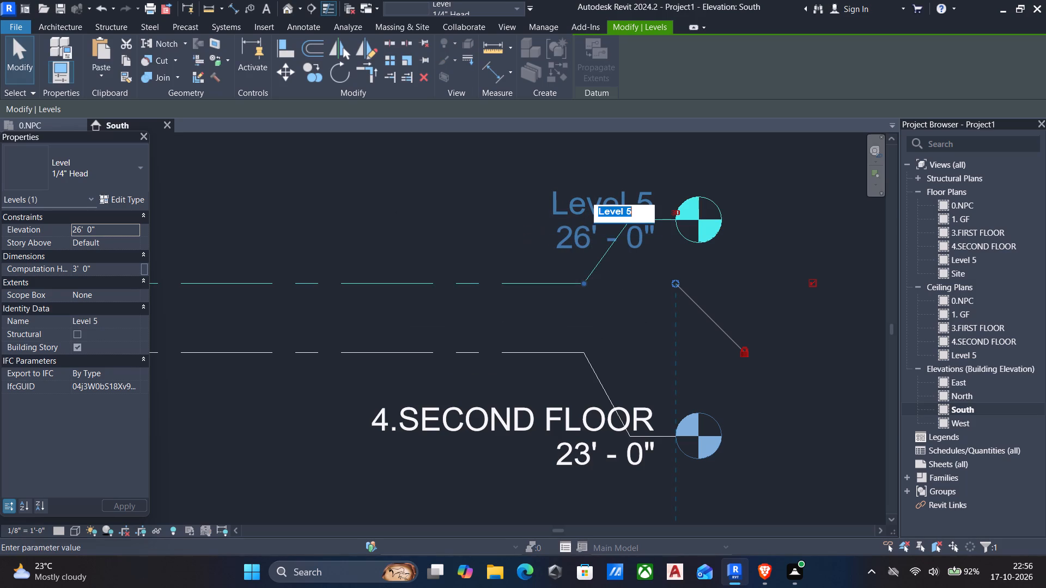
pyautogui.press('BackSpace')
pyautogui.write('5.')
pyautogui.write('PAR')
pyautogui.write('APET WALL')
pyautogui.click(498, 212)
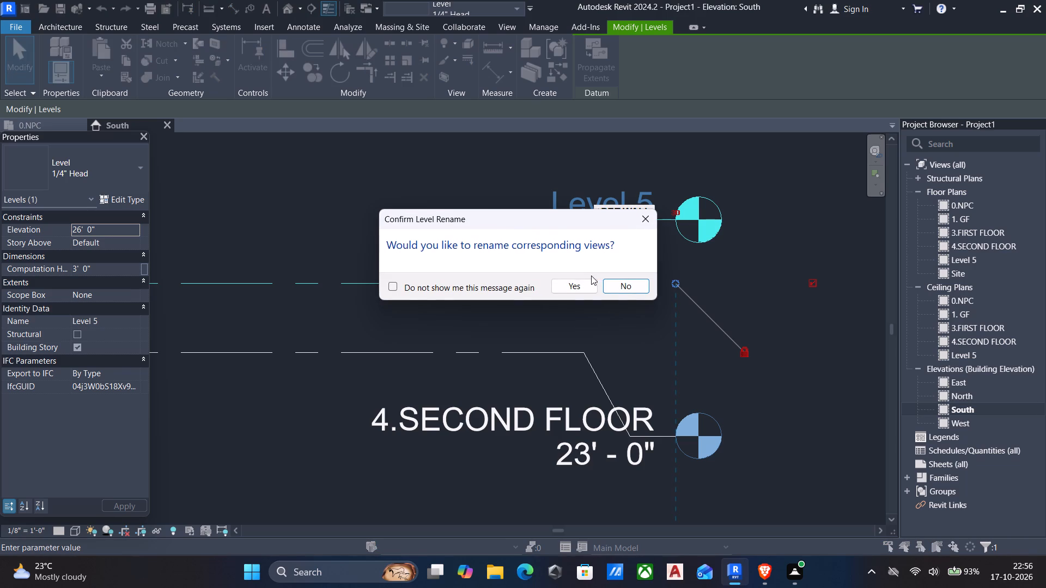
pyautogui.click(576, 284)
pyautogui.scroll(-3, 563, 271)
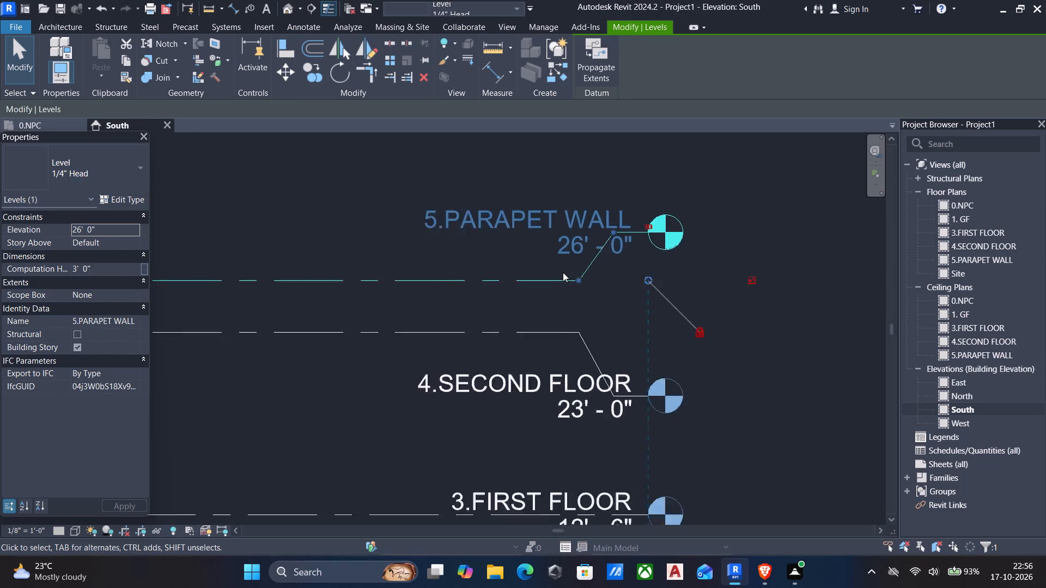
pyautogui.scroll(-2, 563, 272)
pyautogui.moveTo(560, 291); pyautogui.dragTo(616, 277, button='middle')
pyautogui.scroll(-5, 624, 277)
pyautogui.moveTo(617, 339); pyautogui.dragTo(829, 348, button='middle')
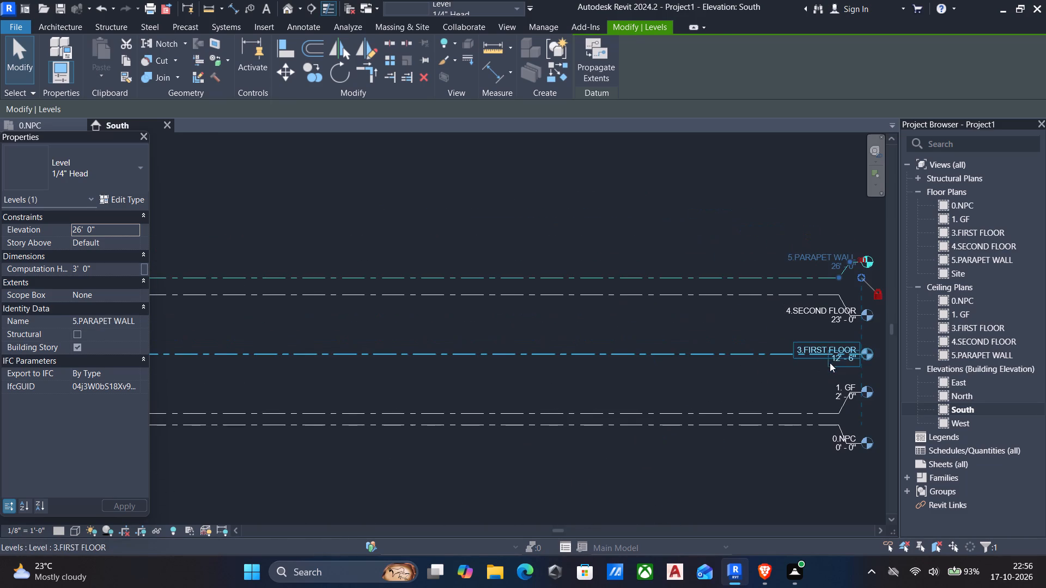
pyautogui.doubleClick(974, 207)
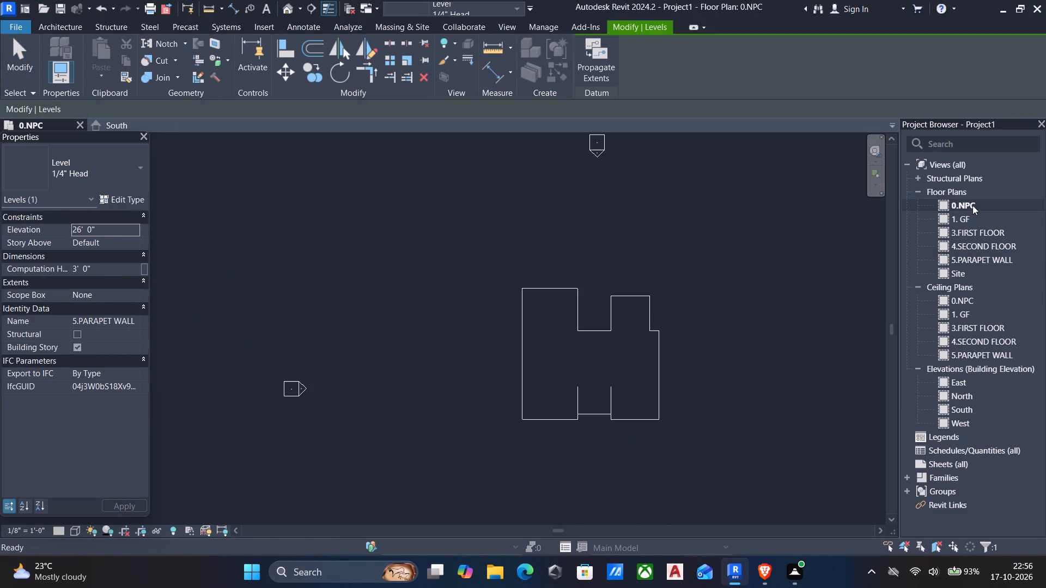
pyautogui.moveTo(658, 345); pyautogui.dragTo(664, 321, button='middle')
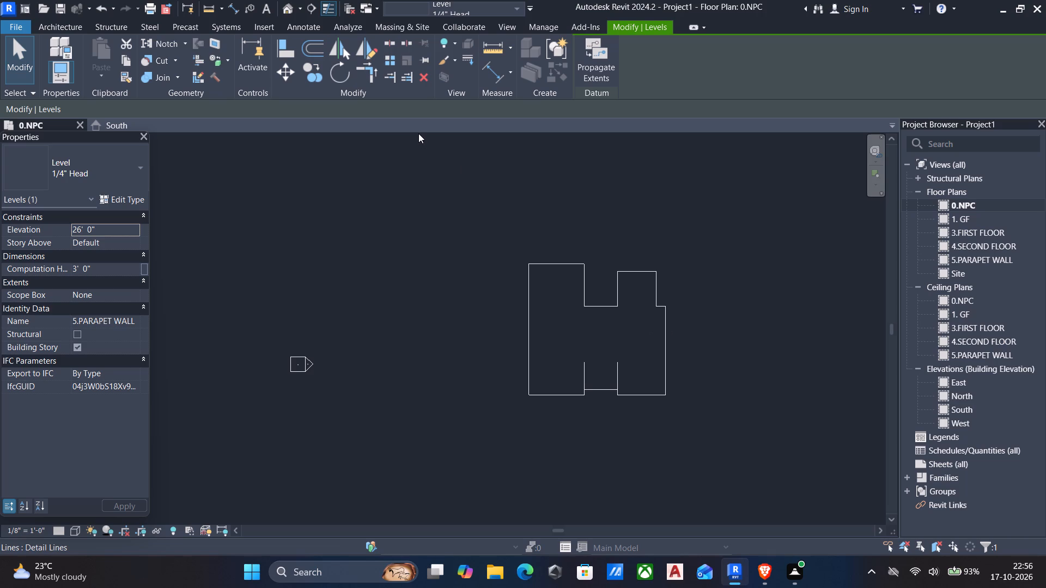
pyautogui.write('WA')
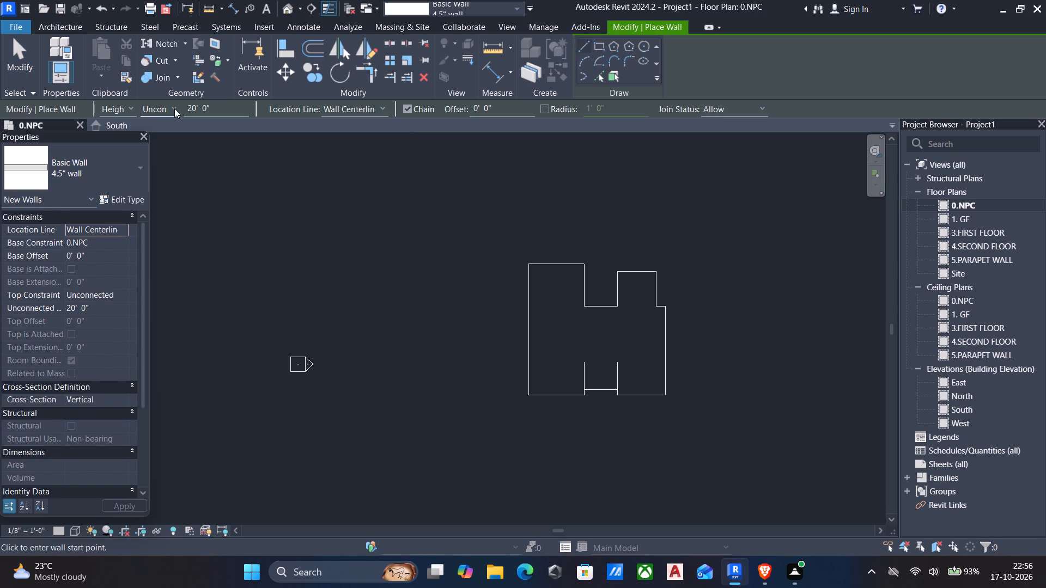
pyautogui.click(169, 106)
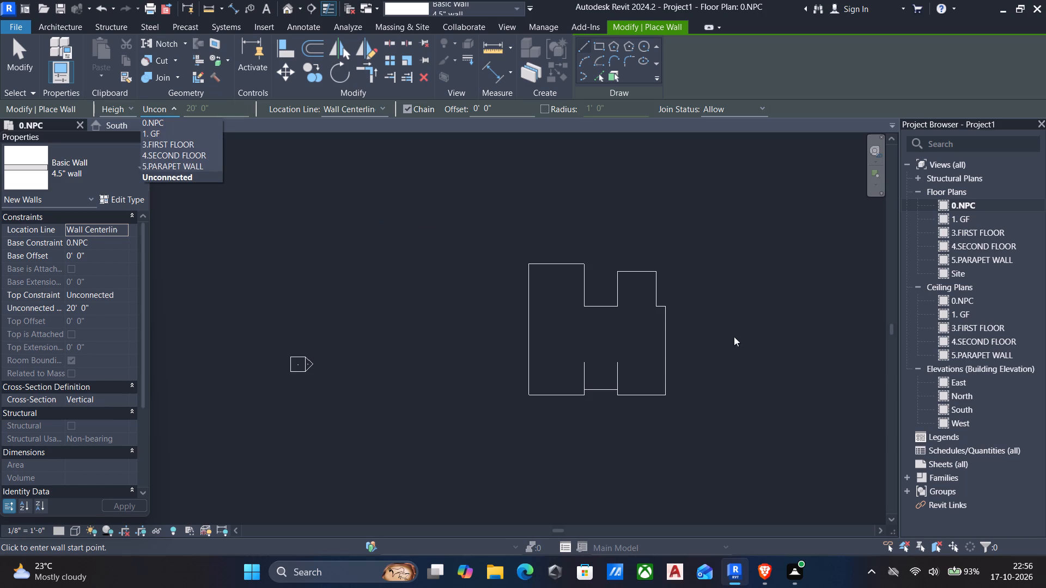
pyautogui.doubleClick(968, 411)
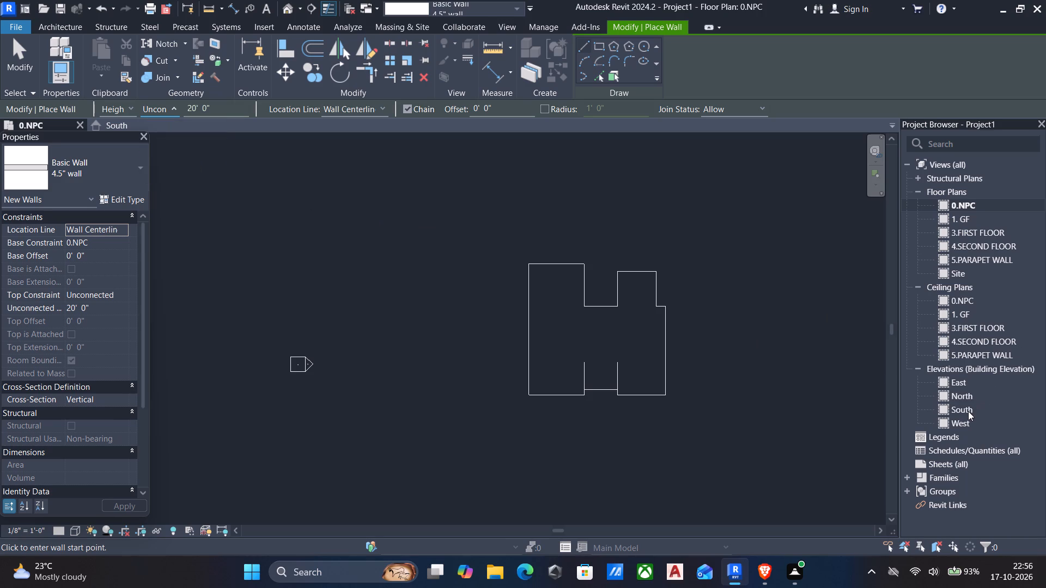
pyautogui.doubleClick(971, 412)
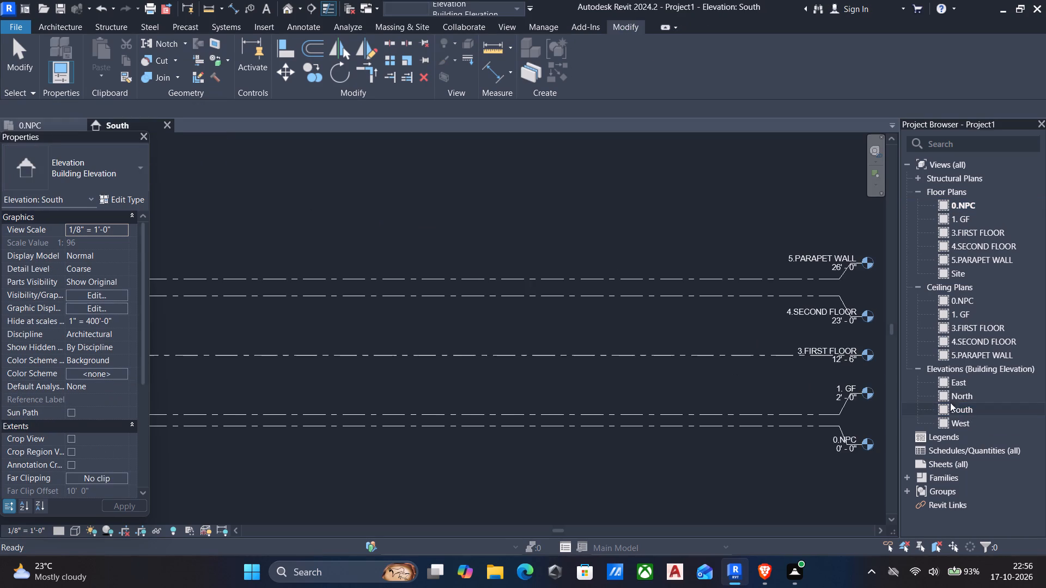
# Examine the names and elevations of the five levels in the South elevation, from 0.NPC up to the parapet wall.
pyautogui.moveTo(746, 379); pyautogui.dragTo(595, 305, button='middle')
pyautogui.scroll(4, 687, 322)
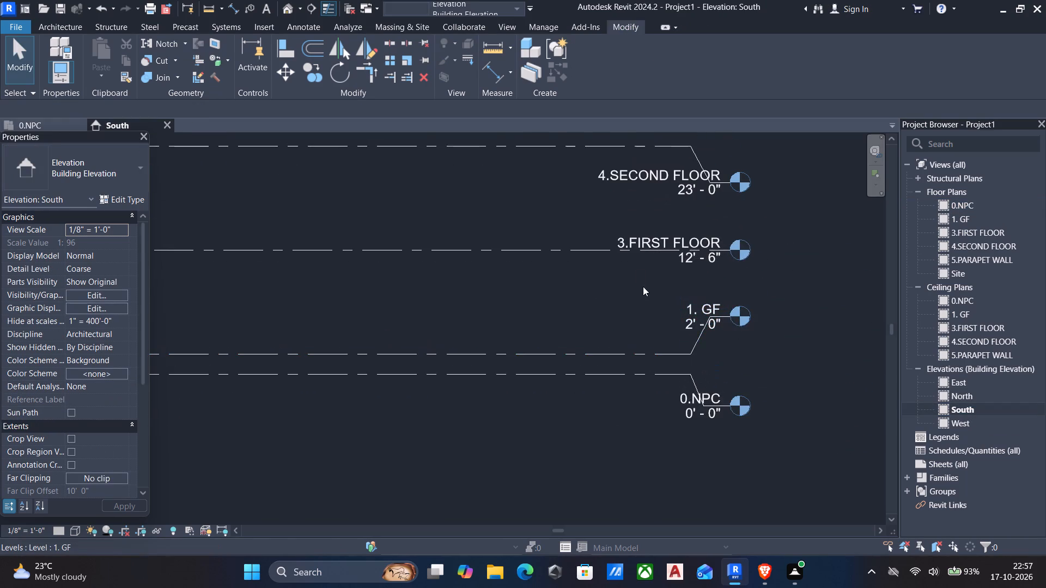
pyautogui.moveTo(624, 267); pyautogui.dragTo(648, 362, button='middle')
pyautogui.scroll(-2, 648, 360)
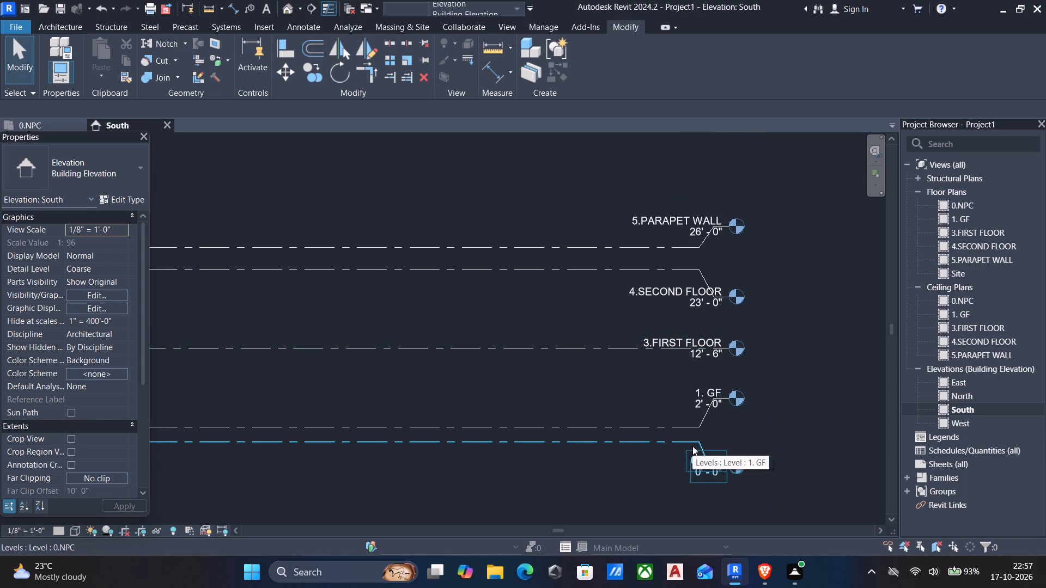
pyautogui.scroll(6, 649, 335)
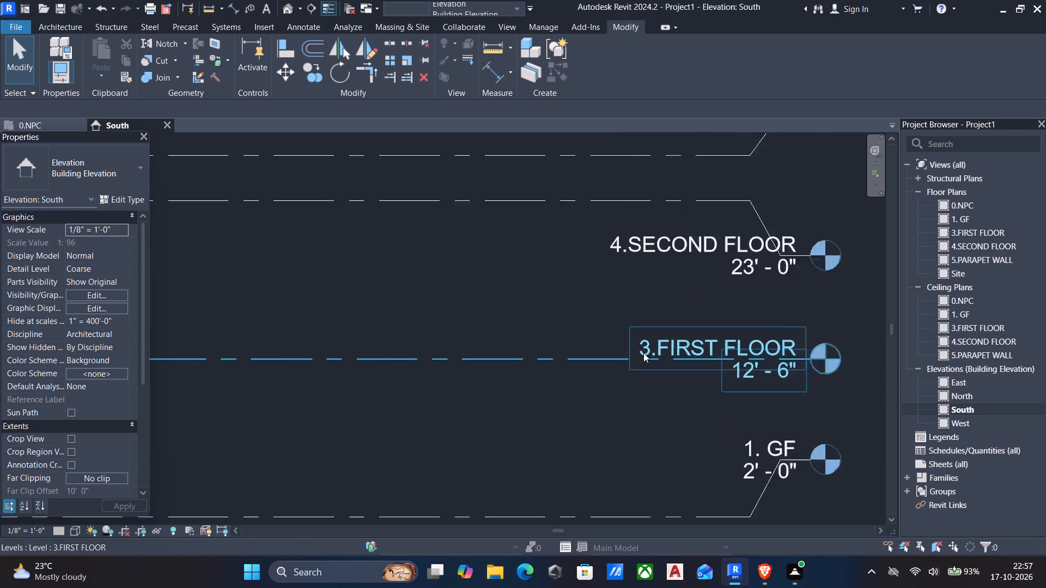
pyautogui.scroll(2, 643, 353)
pyautogui.scroll(-5, 649, 348)
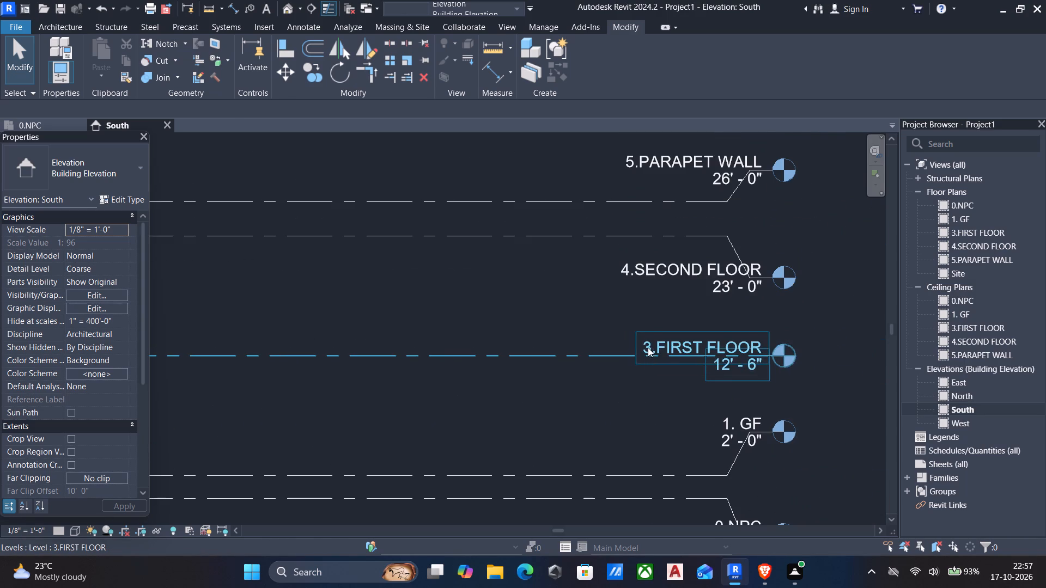
pyautogui.scroll(-4, 650, 358)
pyautogui.scroll(9, 702, 417)
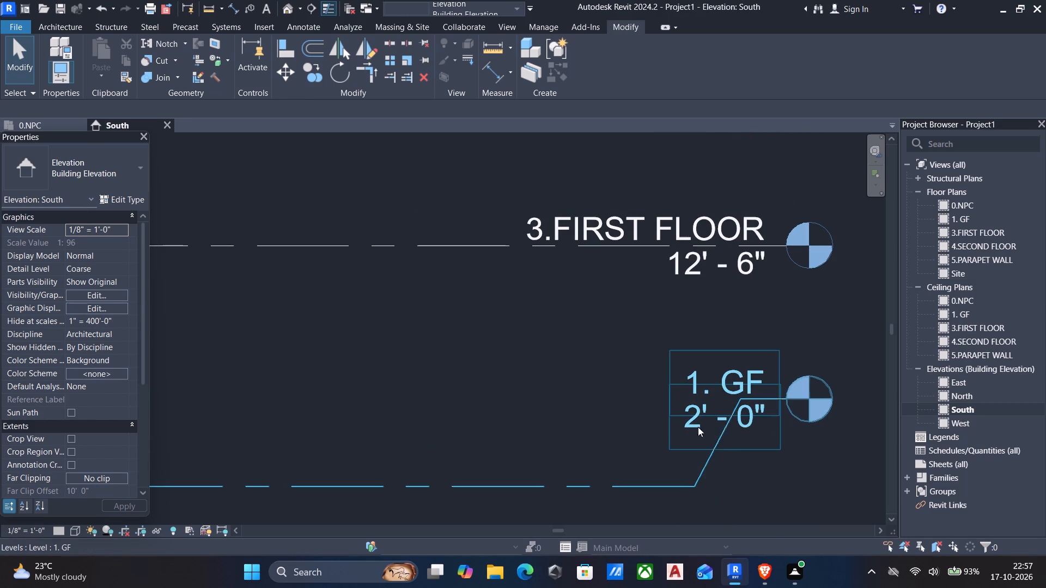
pyautogui.click(674, 487)
pyautogui.click(703, 390)
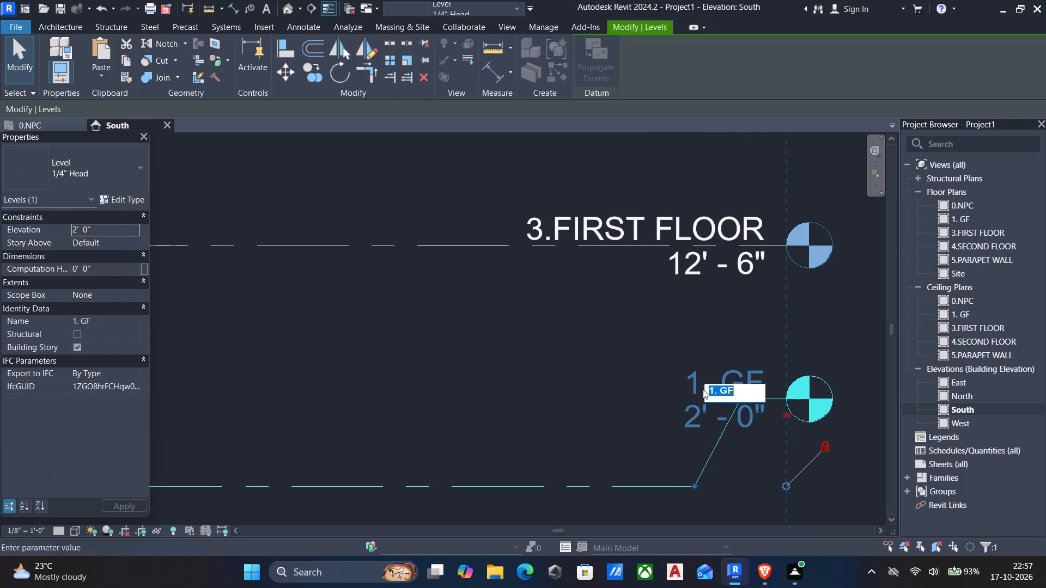
pyautogui.click(650, 422)
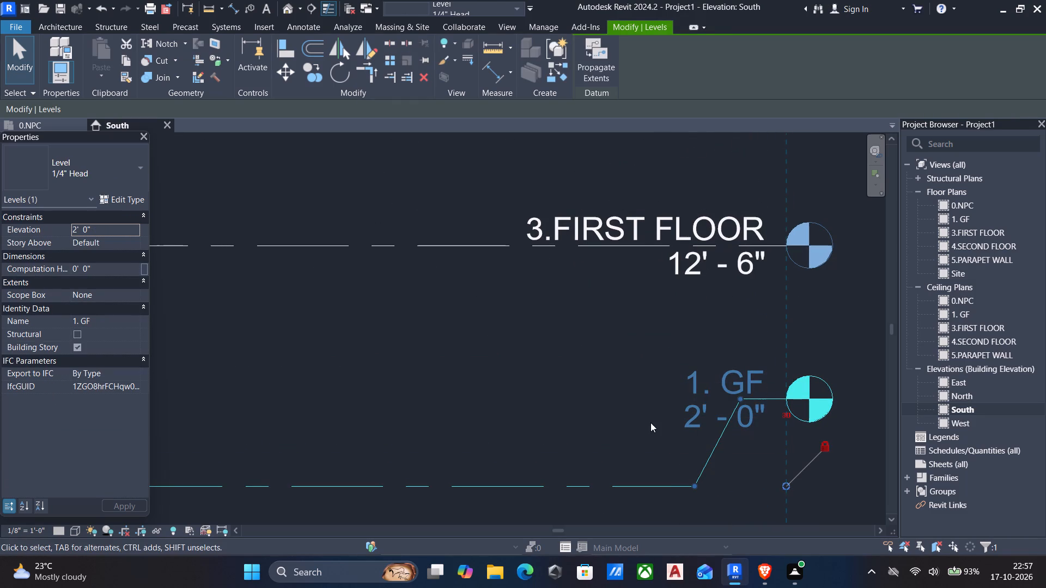
# Rename the first-floor level as "2.FIRST FLOOR" and rename its corresponding views as well.
pyautogui.scroll(-5, 617, 411)
pyautogui.moveTo(616, 412); pyautogui.dragTo(628, 377, button='middle')
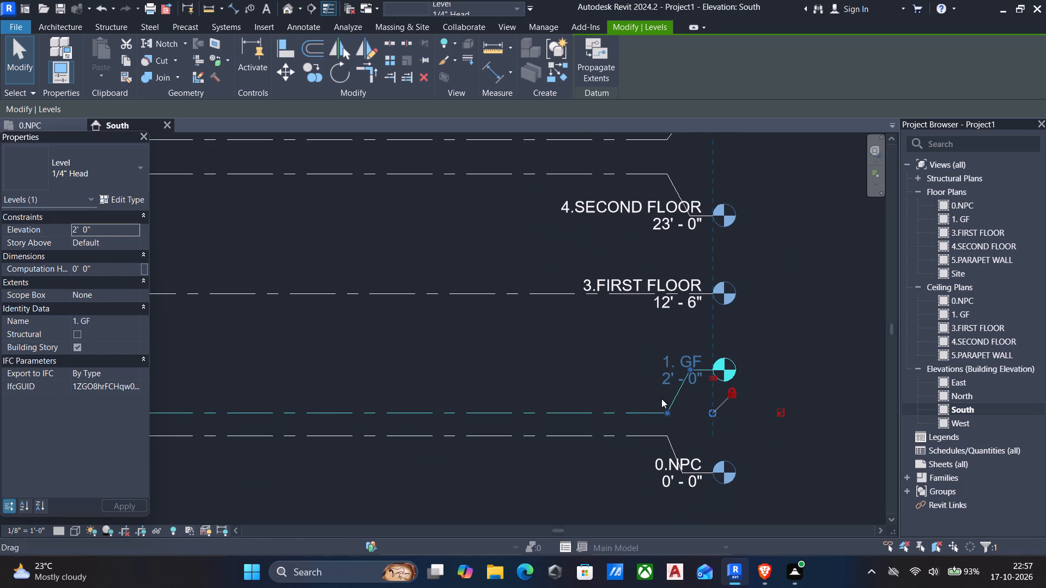
pyautogui.click(582, 278)
pyautogui.click(583, 280)
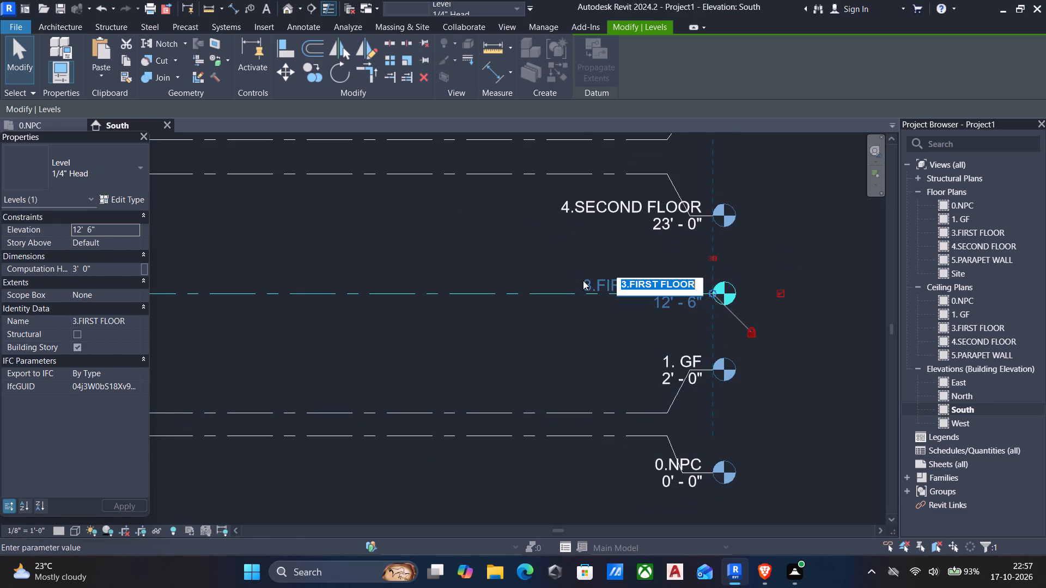
pyautogui.click(627, 284)
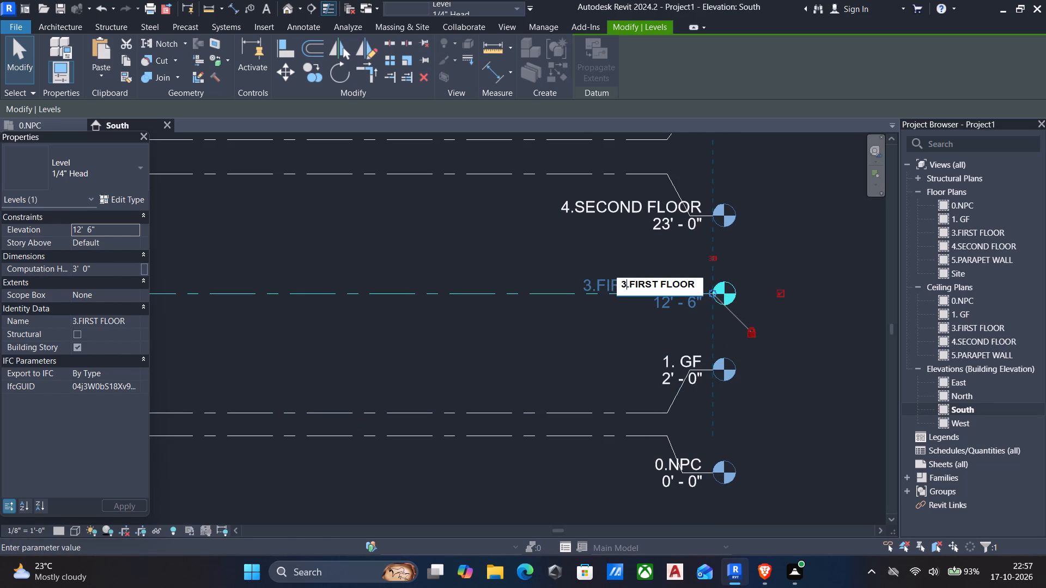
pyautogui.press('BackSpace')
pyautogui.press('2')
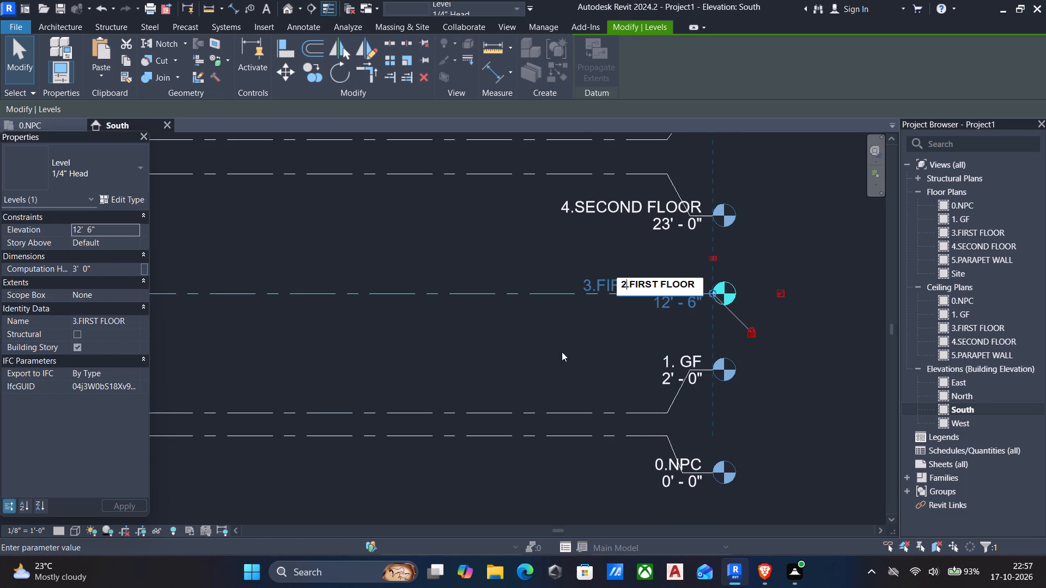
pyautogui.click(561, 352)
pyautogui.click(578, 287)
# Rename the second-floor level as "3.SECOND FLOOR" and rename its corresponding views as well.
pyautogui.moveTo(446, 305); pyautogui.dragTo(489, 422, button='middle')
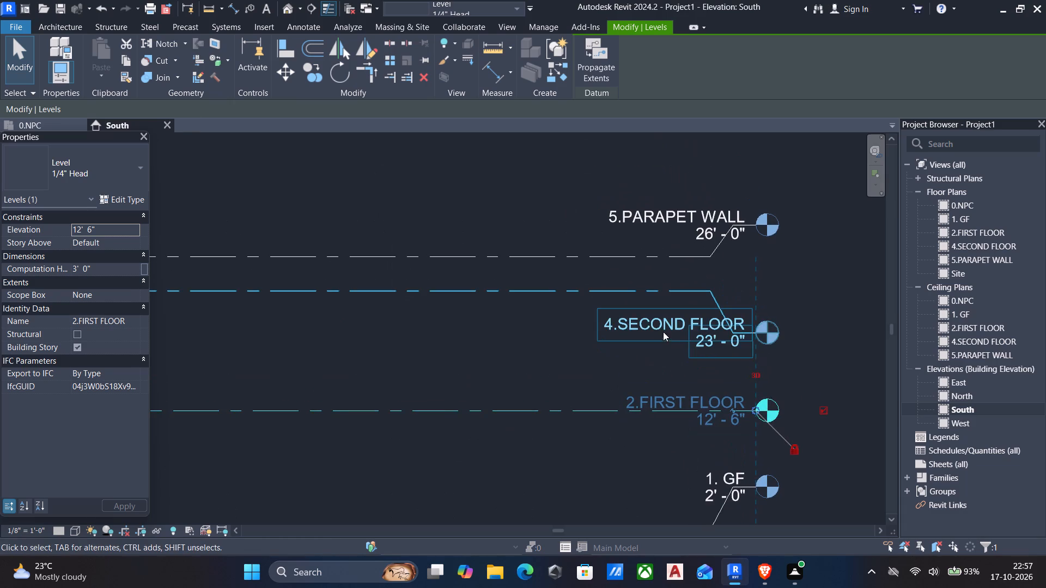
pyautogui.click(627, 323)
pyautogui.click(615, 322)
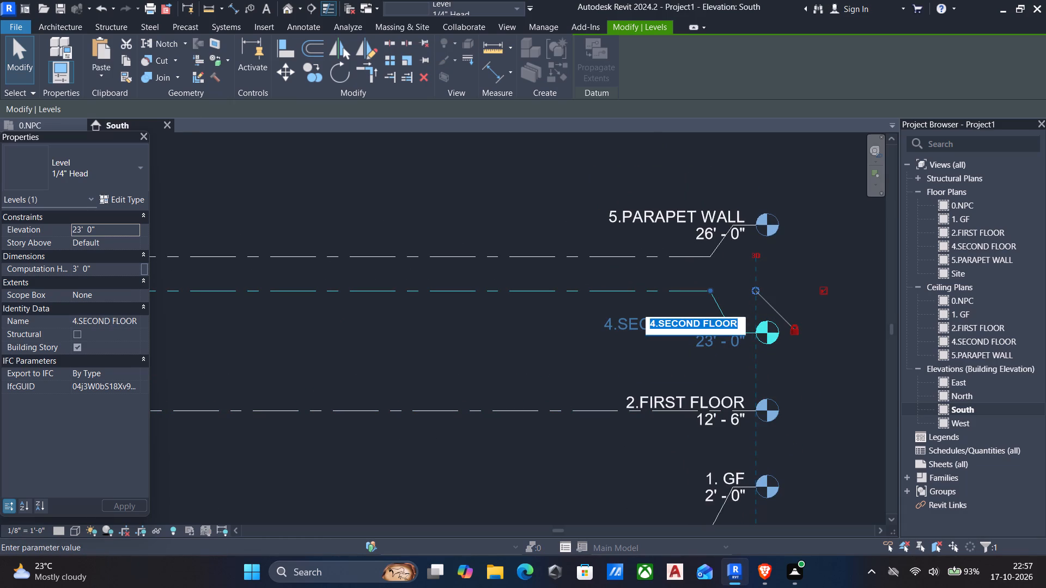
pyautogui.click(657, 322)
pyautogui.scroll(4, 659, 345)
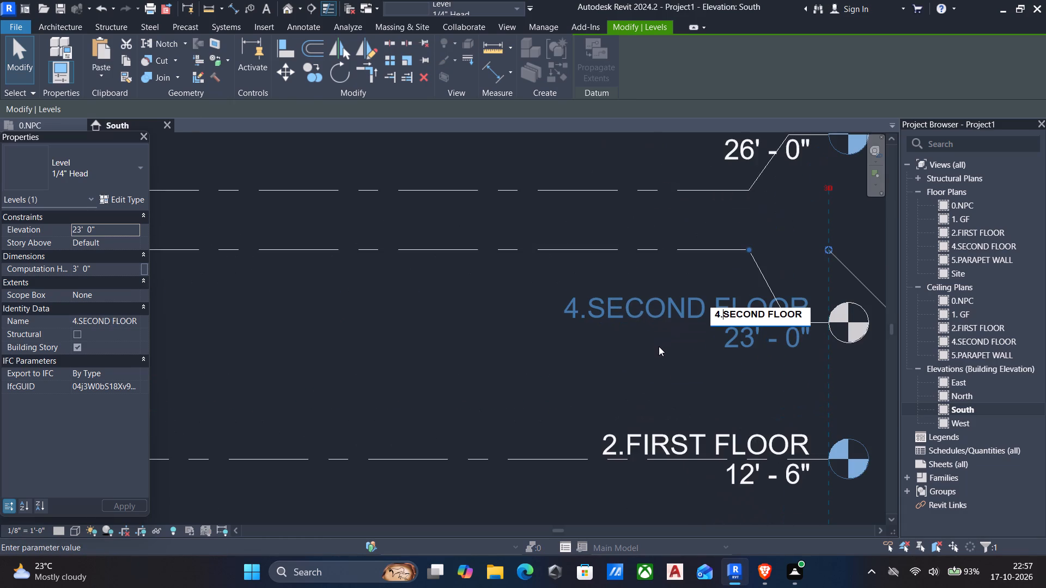
pyautogui.scroll(3, 714, 326)
pyautogui.press('Left')
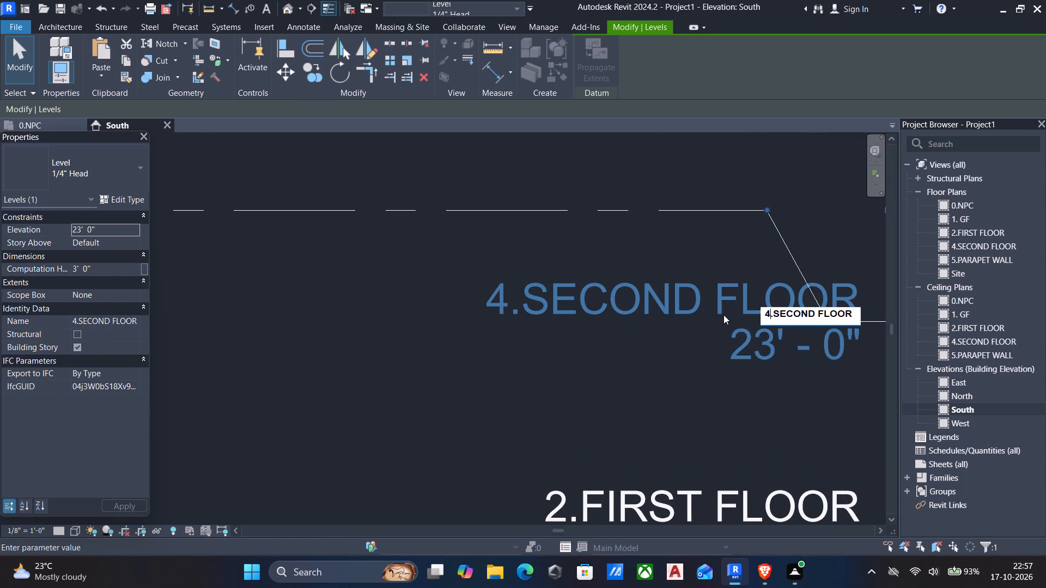
pyautogui.press('Left')
pyautogui.press('Right')
pyautogui.press('BackSpace')
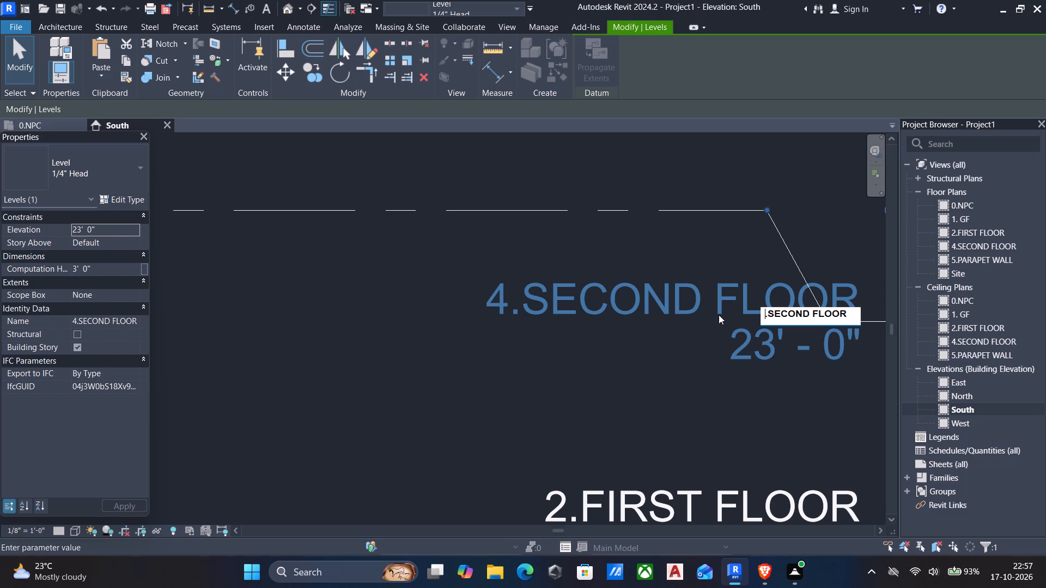
pyautogui.press('3')
pyautogui.click(659, 353)
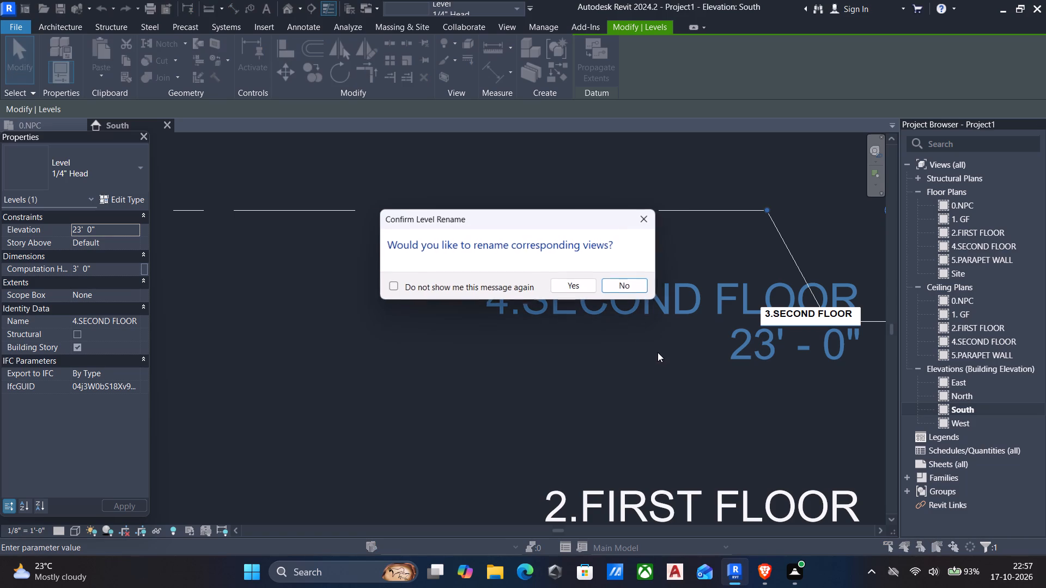
pyautogui.click(580, 287)
# Rename the parapet wall level as "4.PARAPET WALL" and rename its corresponding views as well.
pyautogui.scroll(-5, 583, 321)
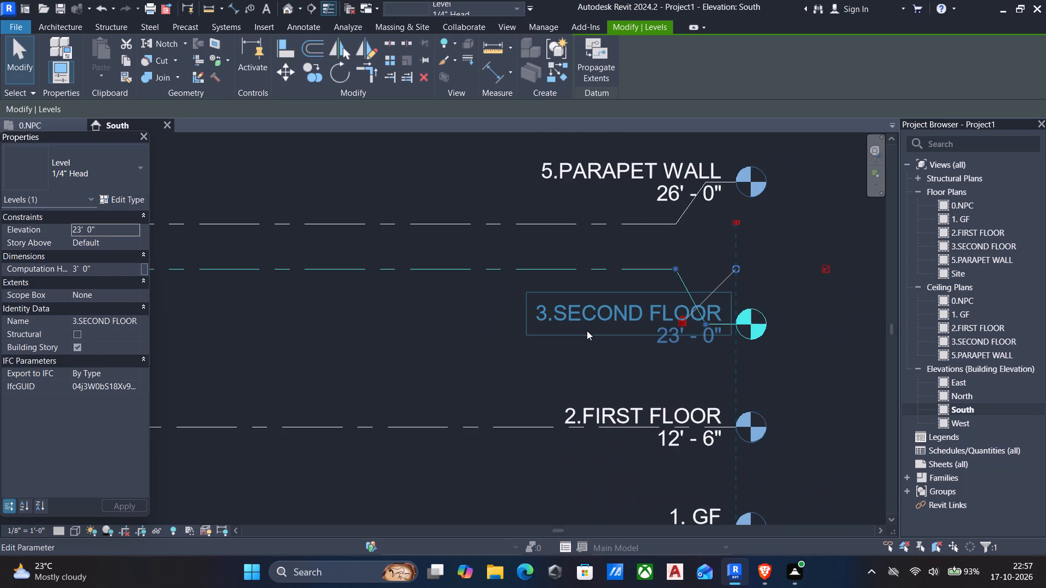
pyautogui.moveTo(588, 335); pyautogui.dragTo(594, 393, button='middle')
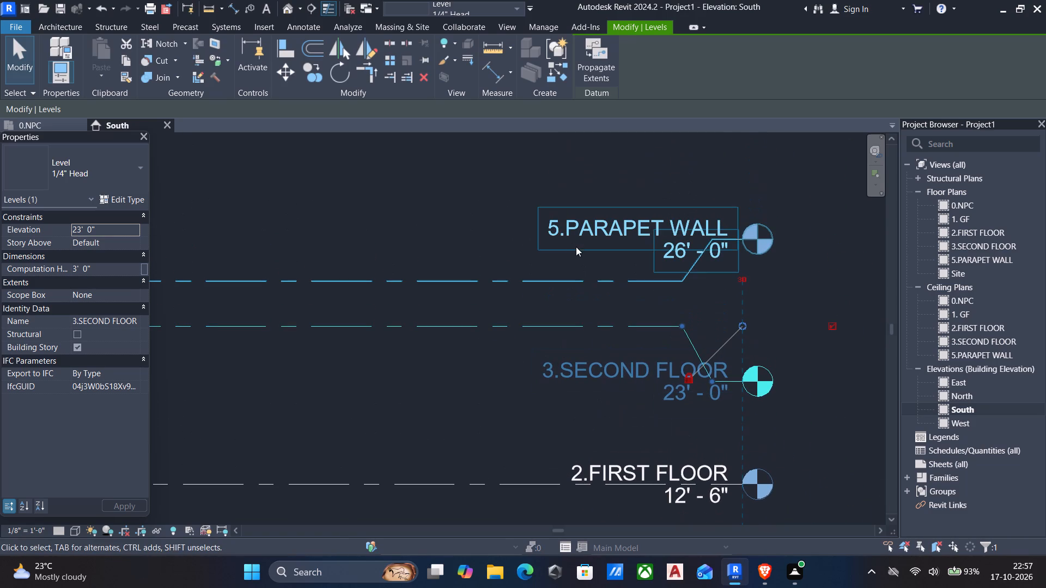
pyautogui.click(562, 228)
pyautogui.click(560, 228)
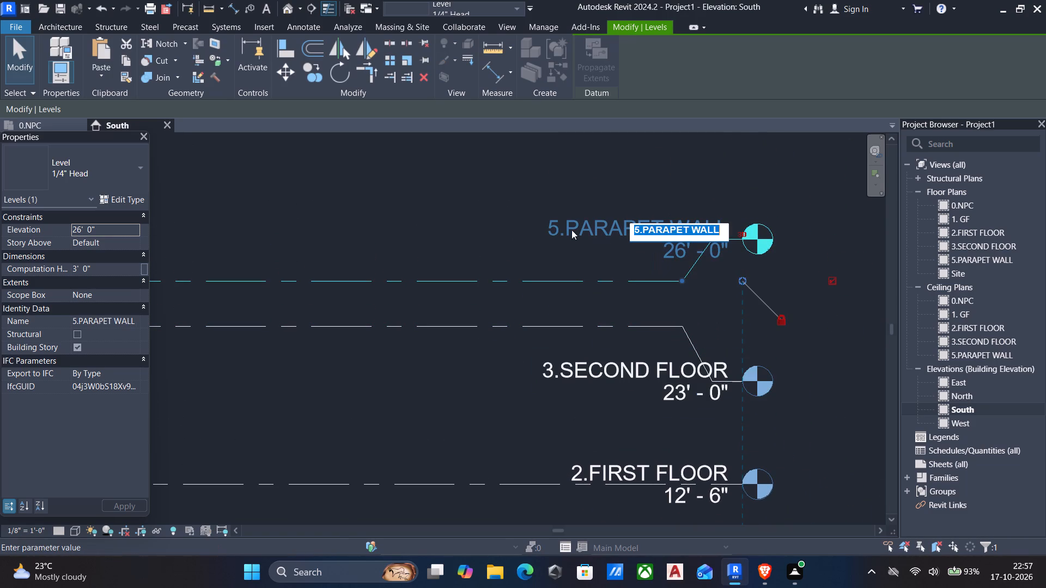
pyautogui.scroll(2, 638, 242)
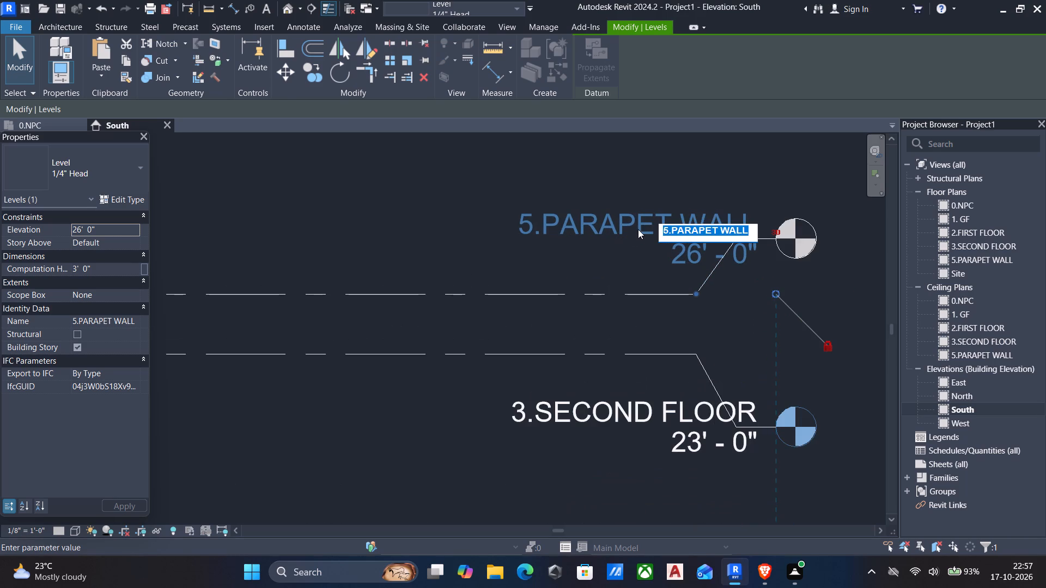
pyautogui.click(666, 231)
pyautogui.press('BackSpace')
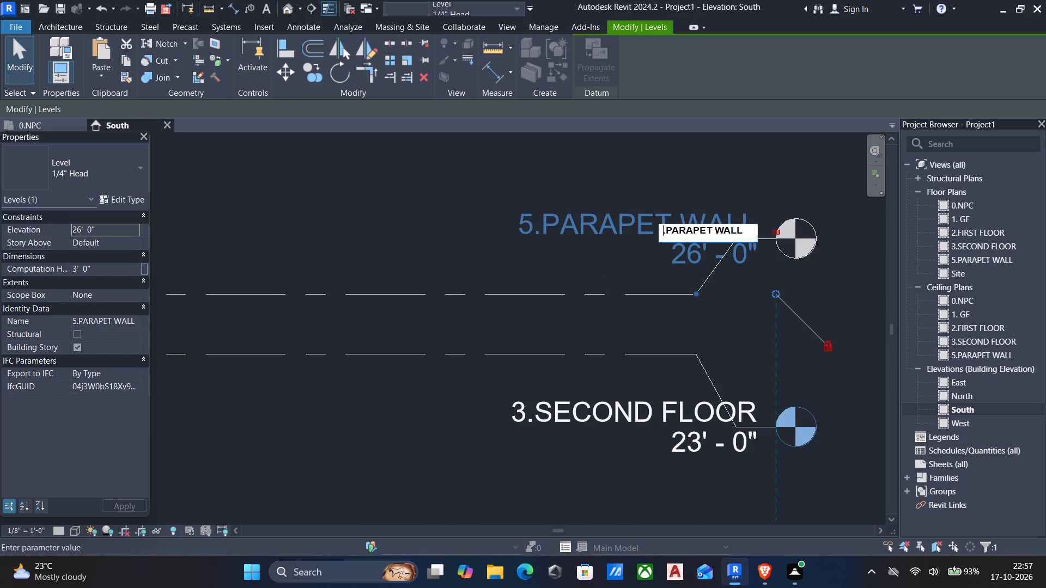
pyautogui.press('4')
pyautogui.click(561, 270)
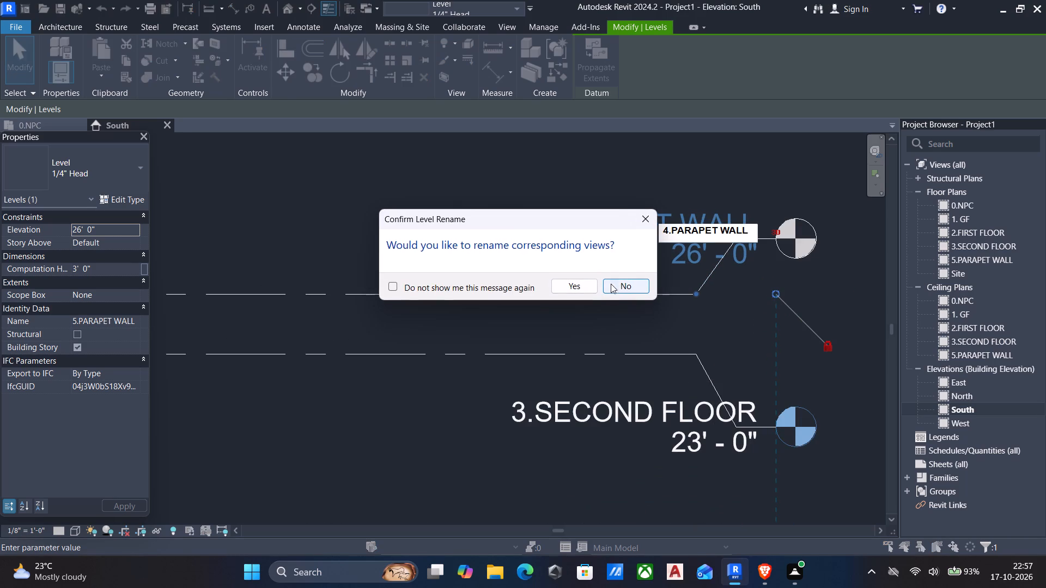
pyautogui.click(568, 285)
# Open the 0.NPC floor plan and start the Wall command with the wall height set up to 2.FIRST FLOOR.
pyautogui.scroll(-5, 584, 305)
pyautogui.moveTo(589, 334); pyautogui.dragTo(620, 304, button='middle')
pyautogui.scroll(-4, 620, 302)
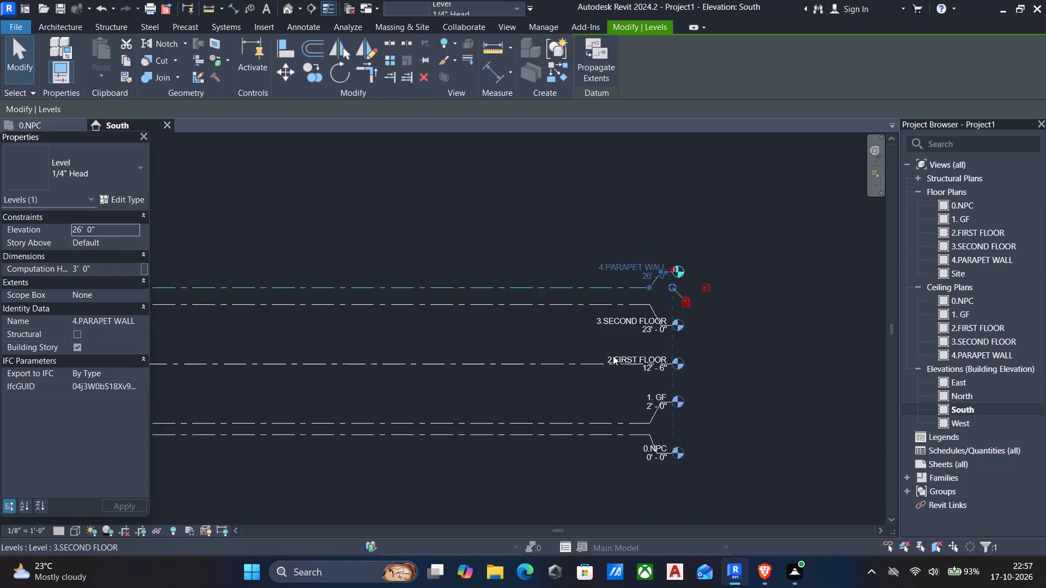
pyautogui.moveTo(612, 358); pyautogui.dragTo(646, 303, button='middle')
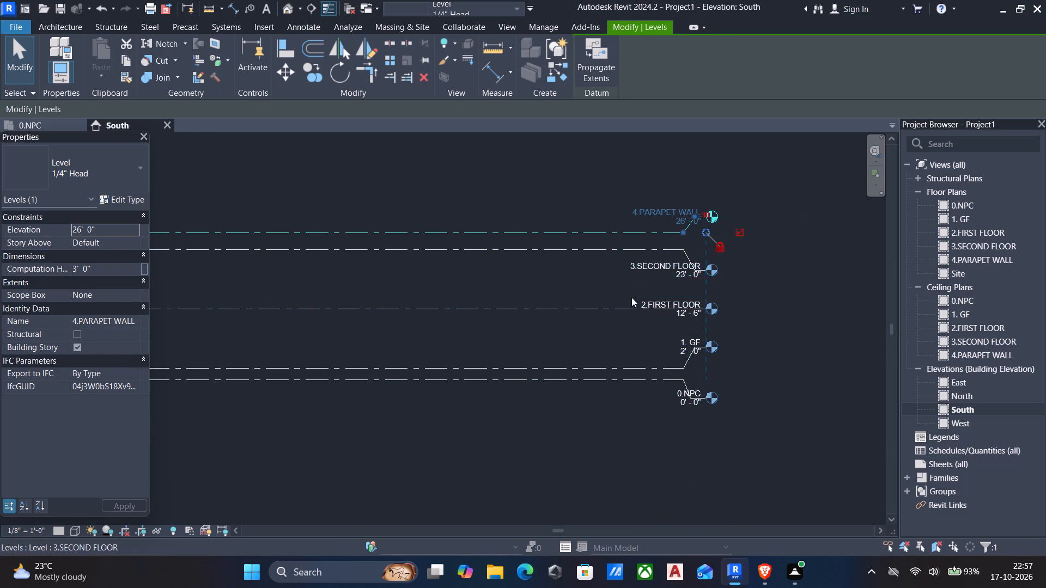
pyautogui.moveTo(617, 302); pyautogui.dragTo(863, 318, button='middle')
pyautogui.scroll(-2, 871, 323)
pyautogui.doubleClick(978, 200)
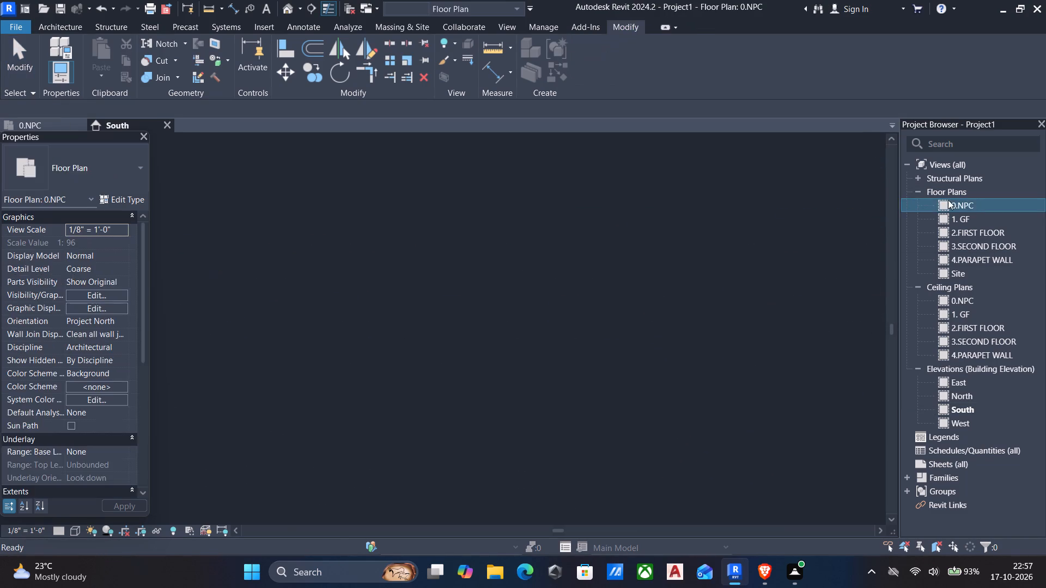
pyautogui.moveTo(682, 267); pyautogui.dragTo(704, 302, button='middle')
pyautogui.write('WA')
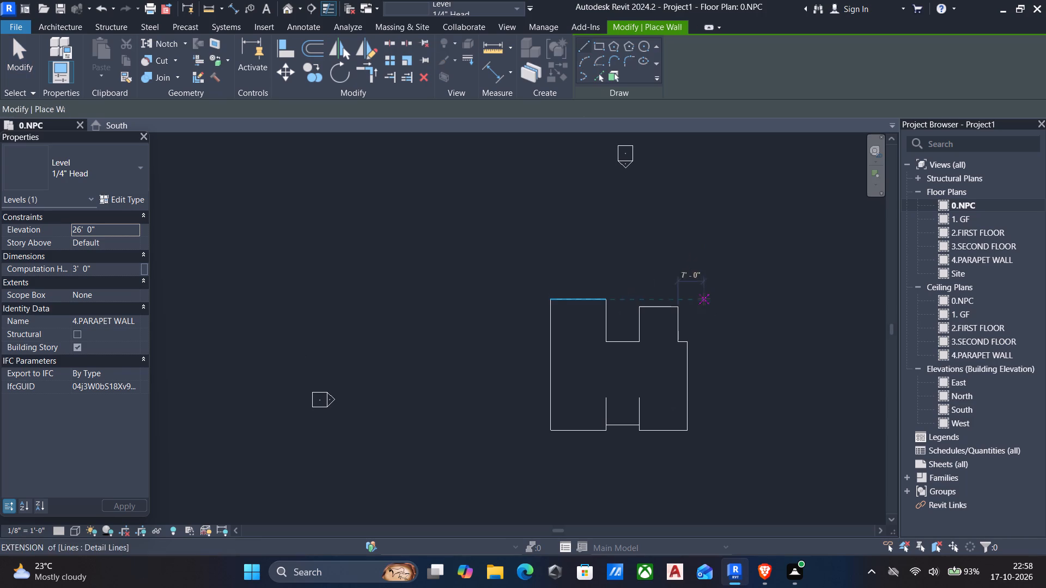
pyautogui.click(179, 110)
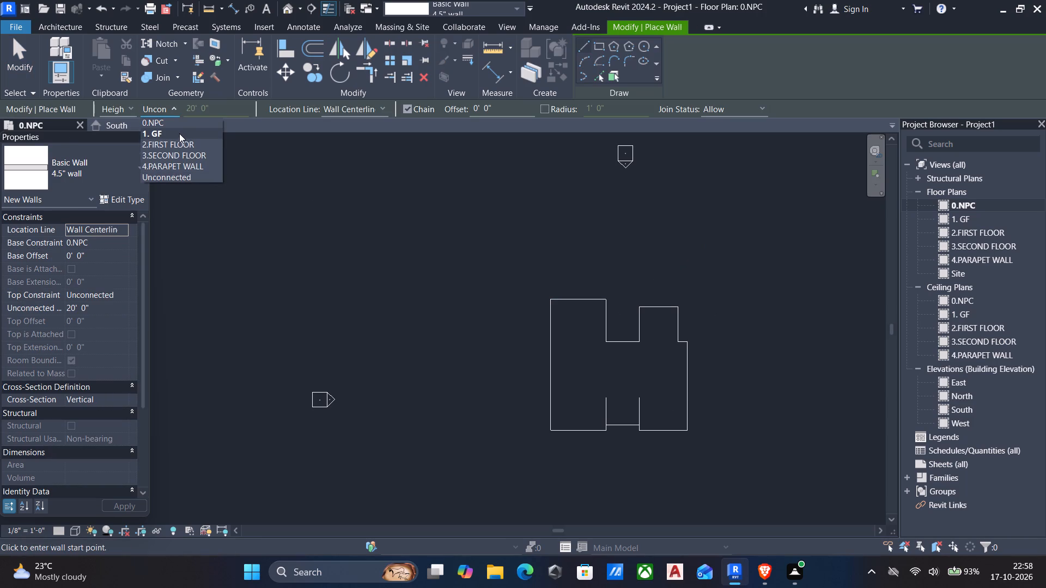
pyautogui.click(166, 145)
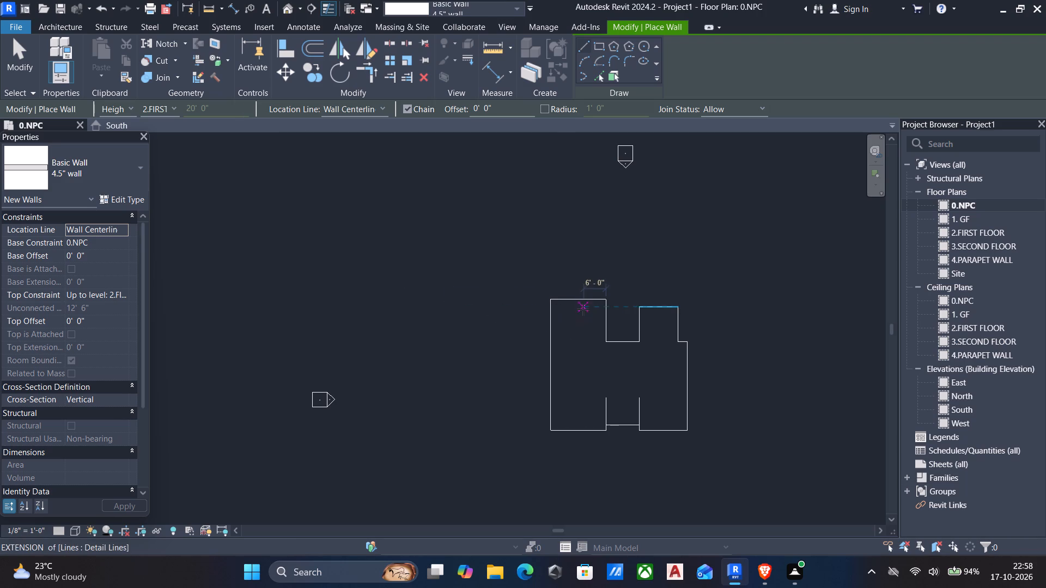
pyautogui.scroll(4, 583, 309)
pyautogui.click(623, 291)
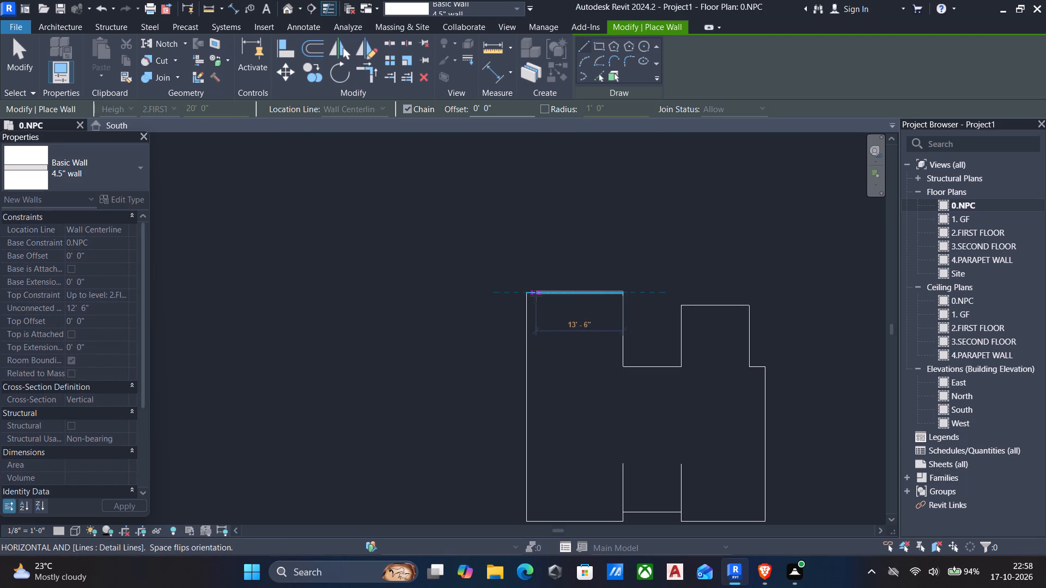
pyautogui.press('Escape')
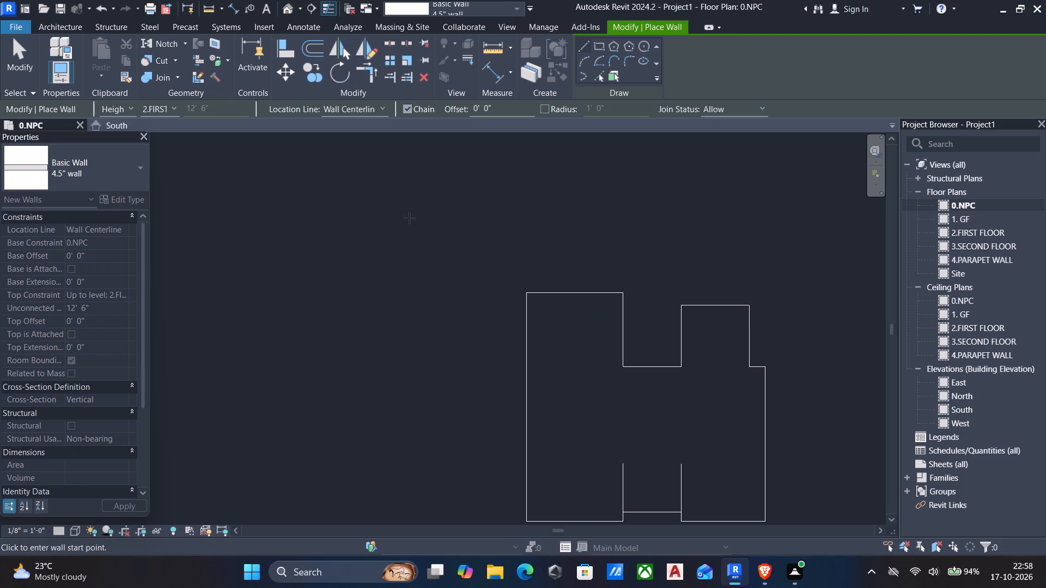
# Draw 9" walls along the left block's detail lines: top 15'-0", outer side 35'-6", bottom 15'-0", and 9'-0" up beside the recess.
pyautogui.click(113, 169)
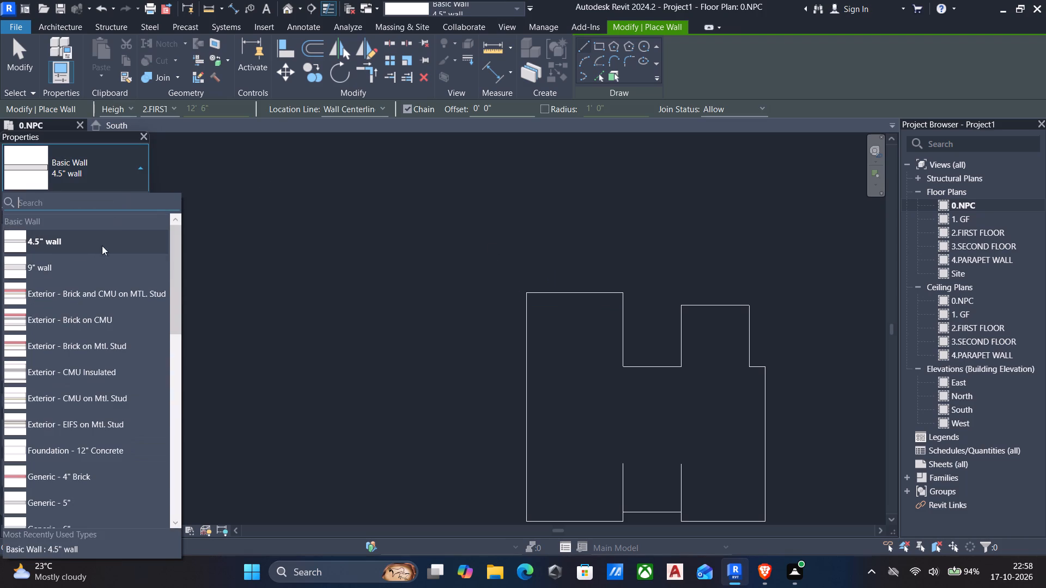
pyautogui.click(68, 268)
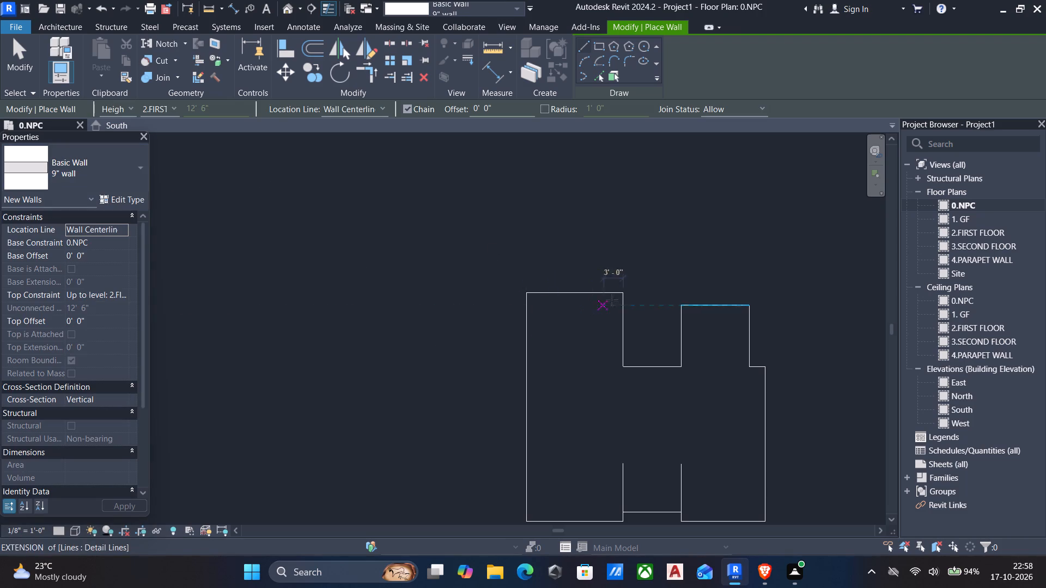
pyautogui.click(622, 295)
pyautogui.click(530, 293)
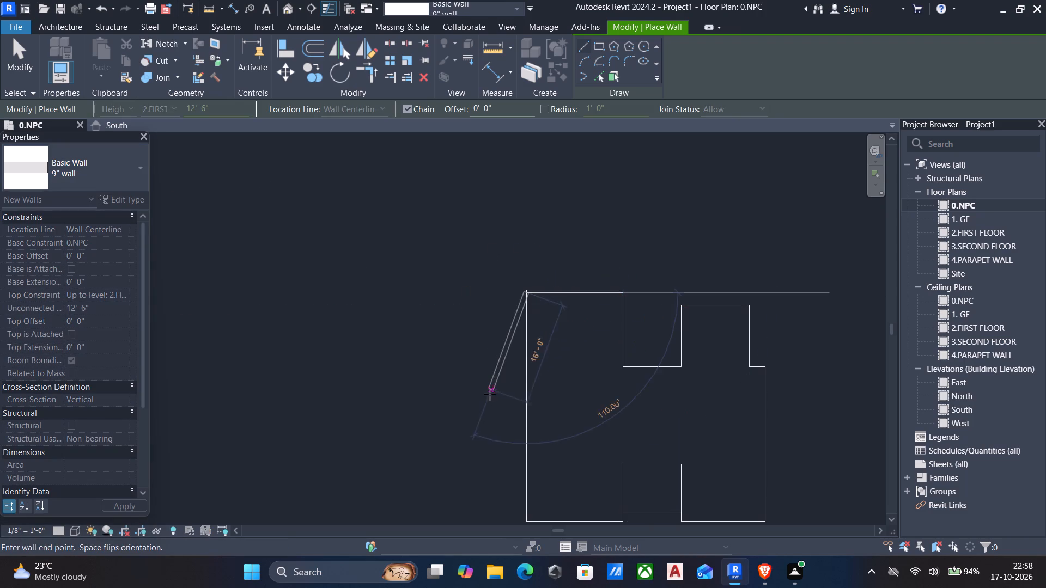
pyautogui.moveTo(498, 405); pyautogui.dragTo(519, 343, button='middle')
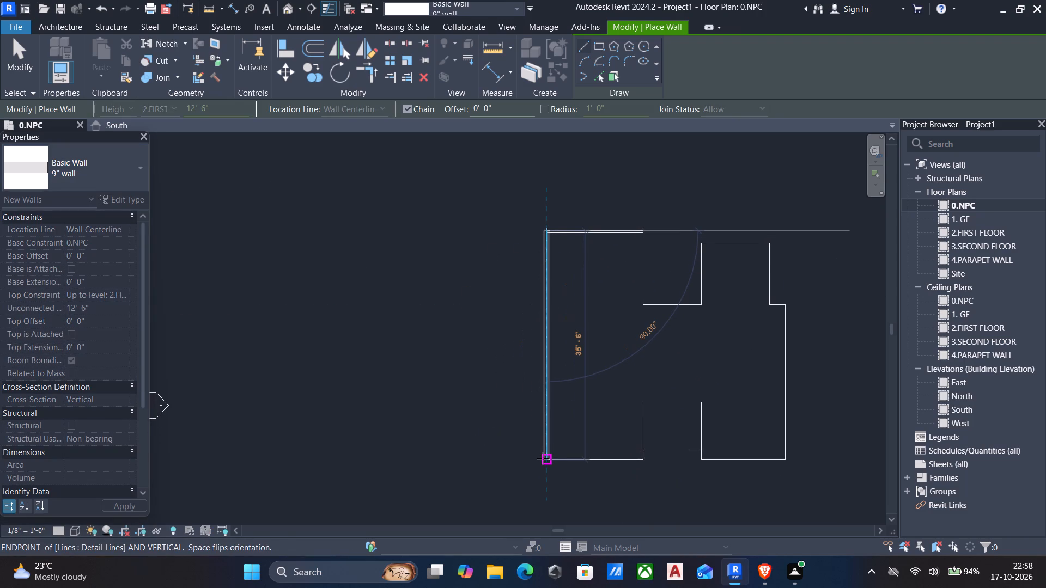
pyautogui.click(543, 458)
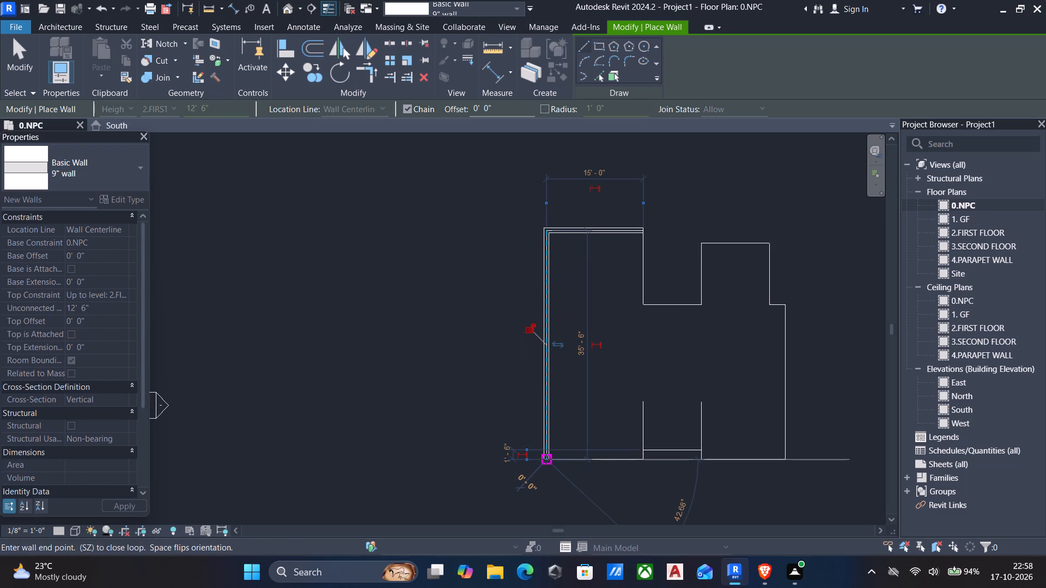
pyautogui.click(642, 459)
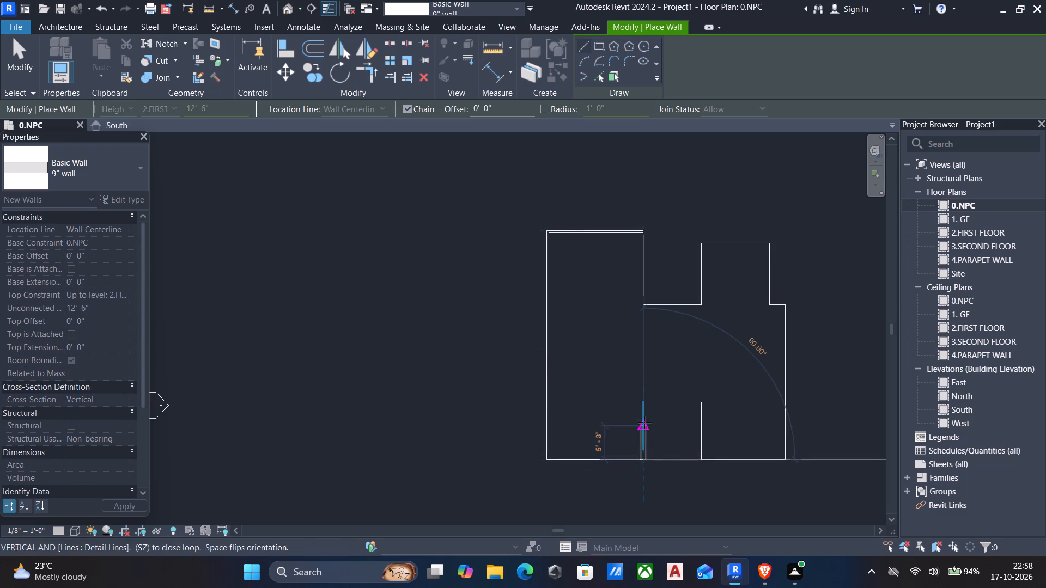
pyautogui.click(645, 400)
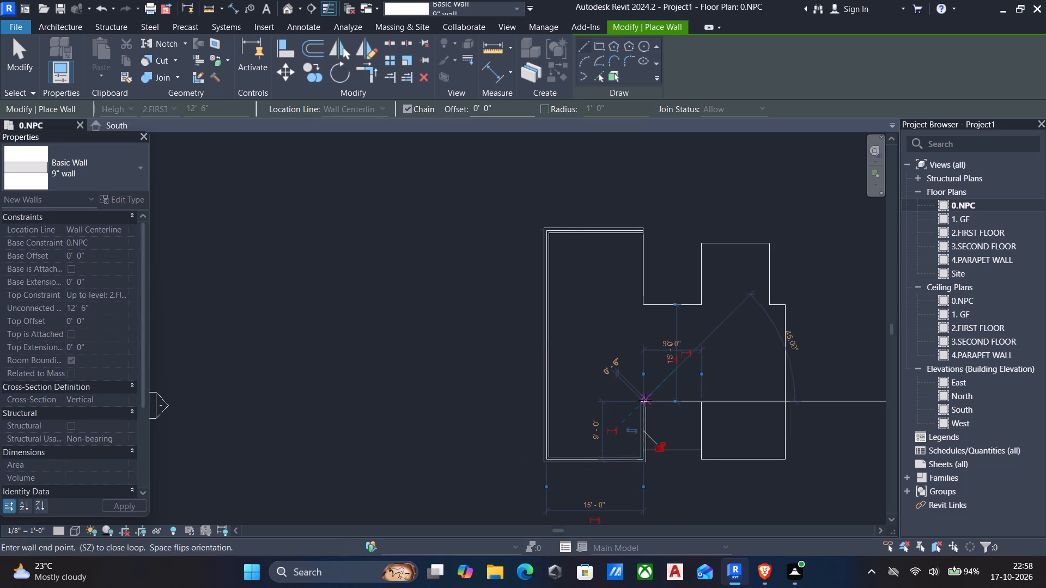
pyautogui.press('Escape')
# Draw 9" walls 9'-0" across the lower recess and 9'-0" up the recess's opposite side line.
pyautogui.scroll(4, 634, 446)
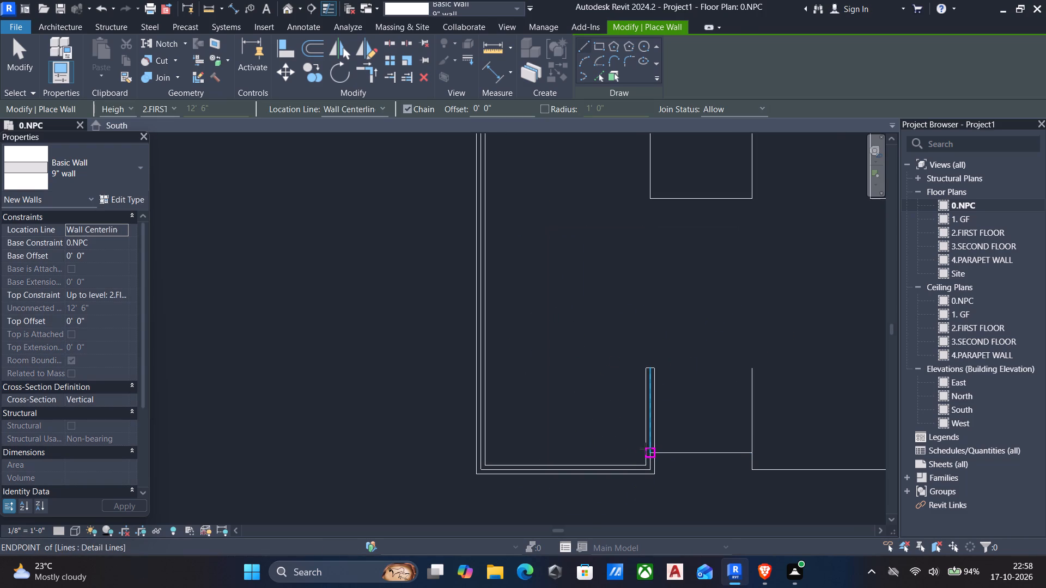
pyautogui.click(647, 450)
pyautogui.click(754, 455)
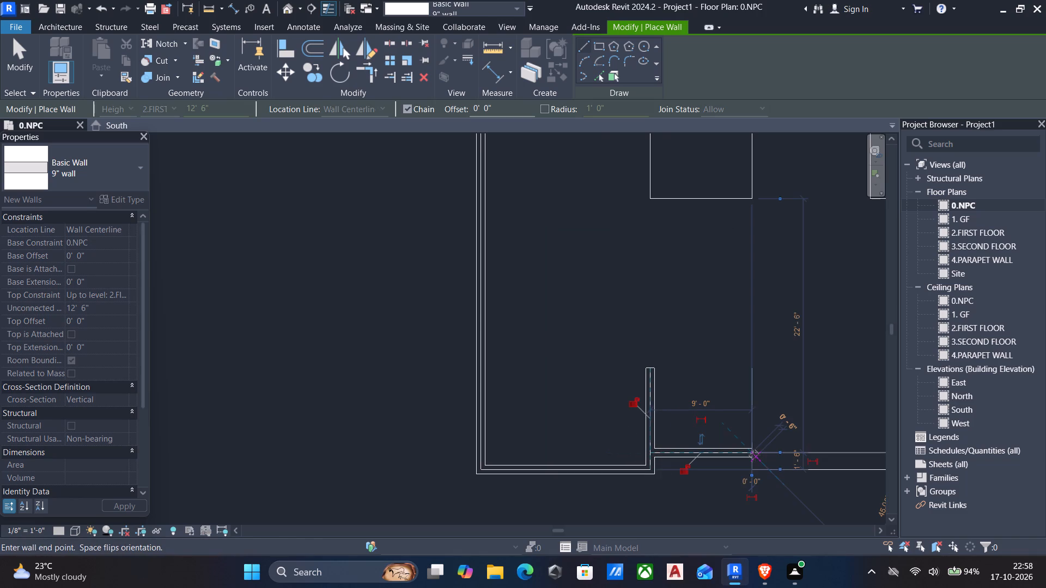
pyautogui.press('Escape')
pyautogui.click(755, 473)
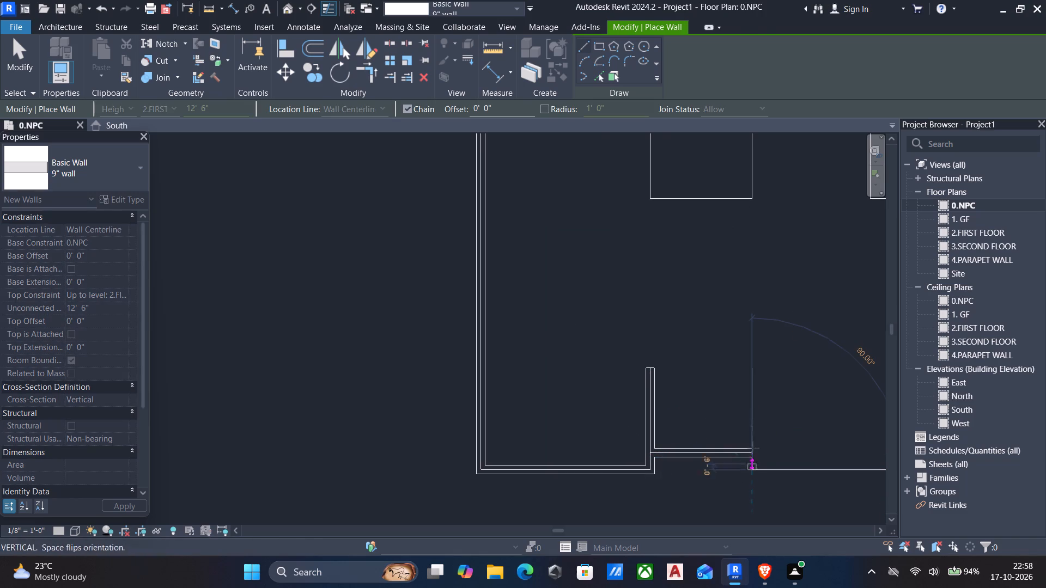
pyautogui.click(754, 368)
pyautogui.press('Escape')
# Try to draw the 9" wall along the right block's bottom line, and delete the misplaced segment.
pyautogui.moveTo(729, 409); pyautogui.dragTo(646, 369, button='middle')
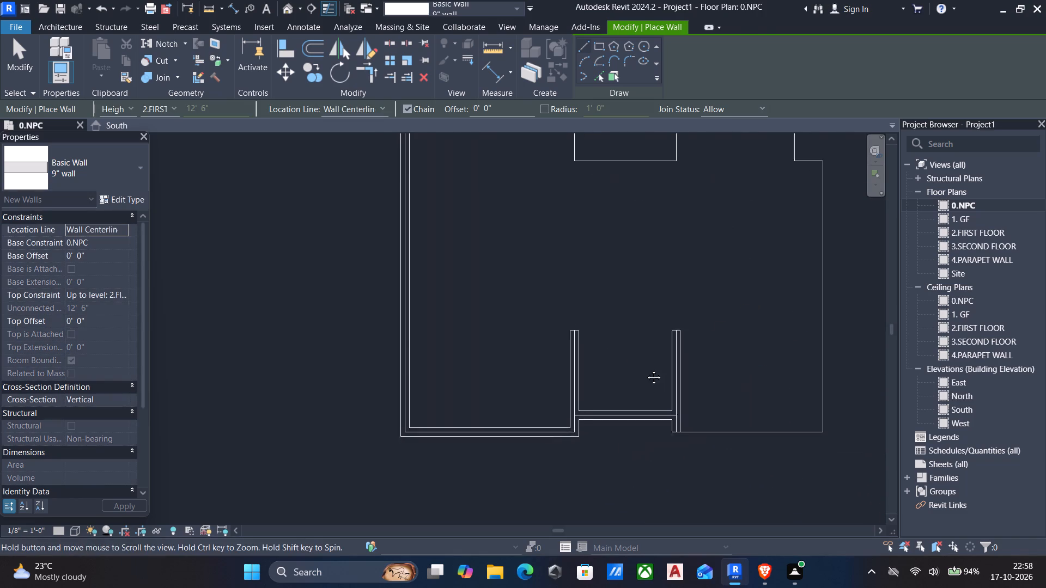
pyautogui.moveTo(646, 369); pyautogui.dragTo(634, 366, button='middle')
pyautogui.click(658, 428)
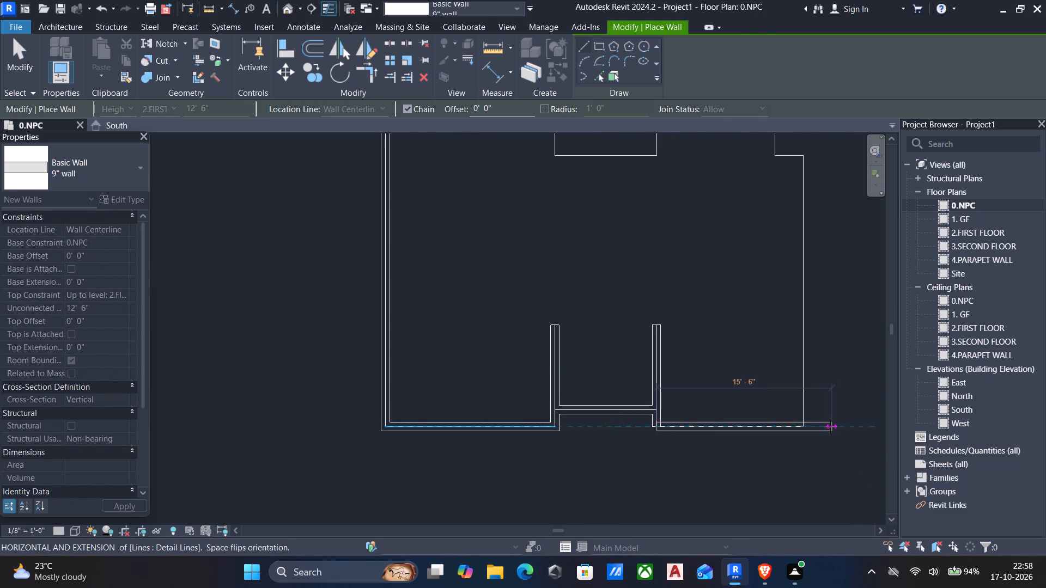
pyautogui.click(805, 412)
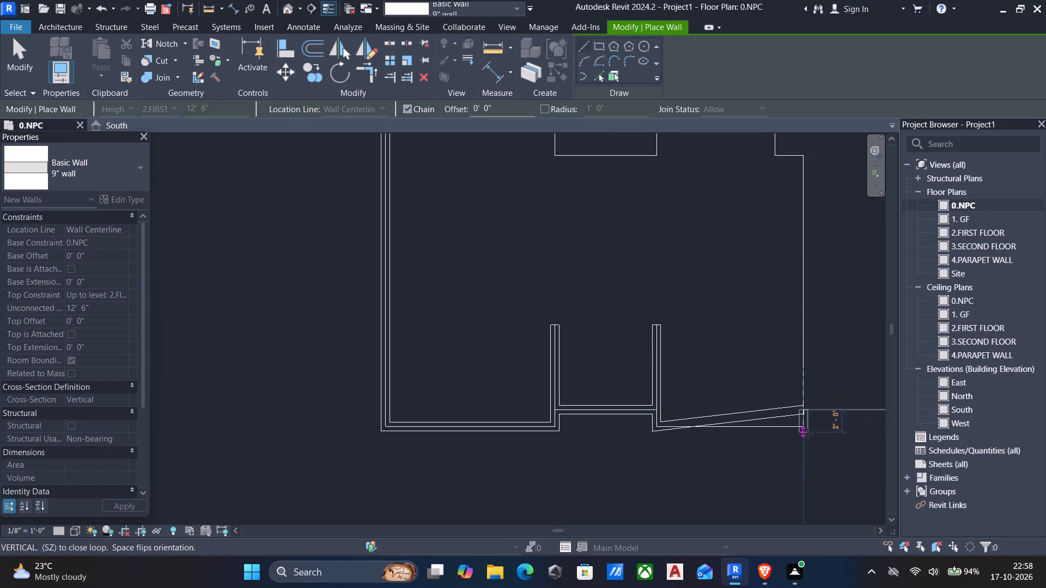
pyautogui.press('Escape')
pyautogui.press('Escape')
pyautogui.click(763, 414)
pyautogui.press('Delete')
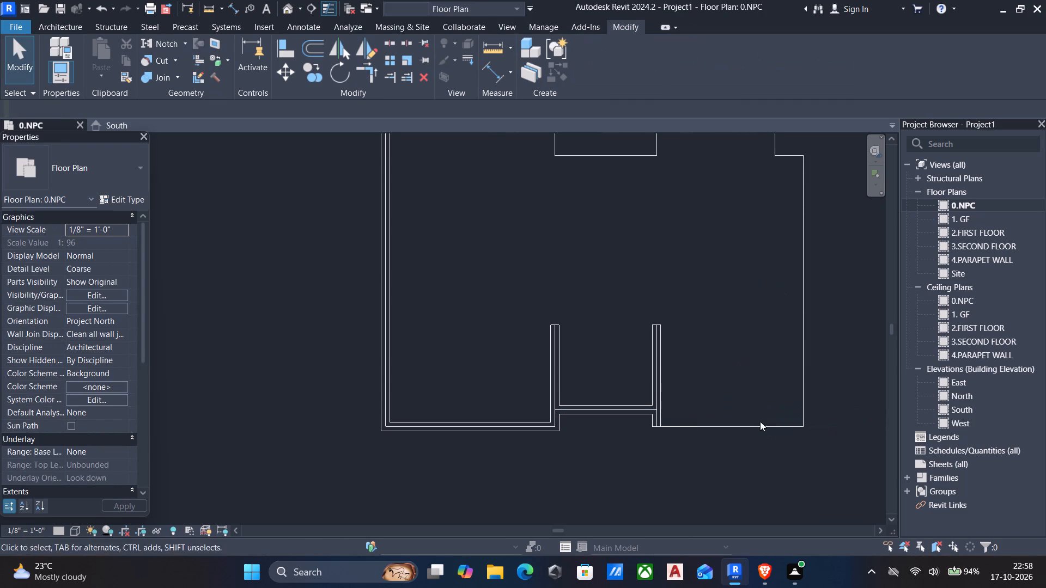
# Create a wall similar to the recess's 9" side wall along the right block's bottom line, 13'-0" long.
pyautogui.click(652, 376)
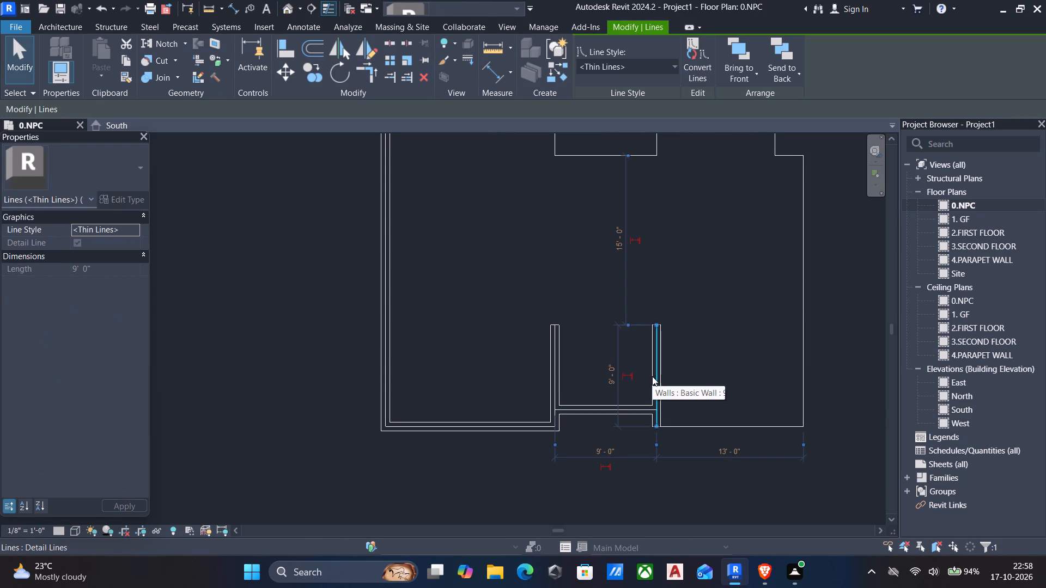
pyautogui.press('Escape')
pyautogui.click(647, 384)
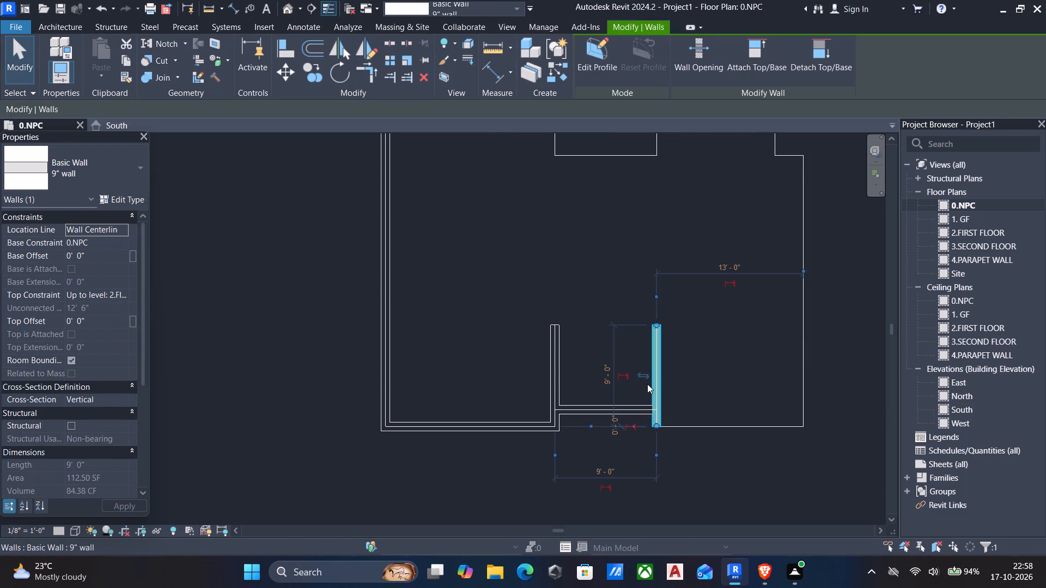
pyautogui.write('CS')
pyautogui.scroll(4, 666, 430)
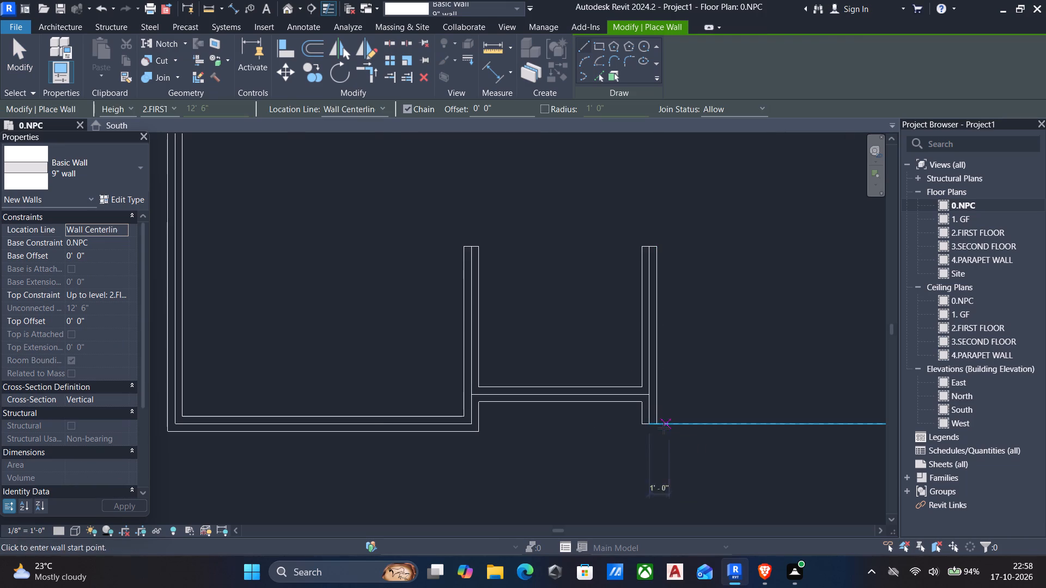
pyautogui.click(650, 427)
pyautogui.moveTo(748, 436); pyautogui.dragTo(636, 406, button='middle')
pyautogui.scroll(-1, 636, 406)
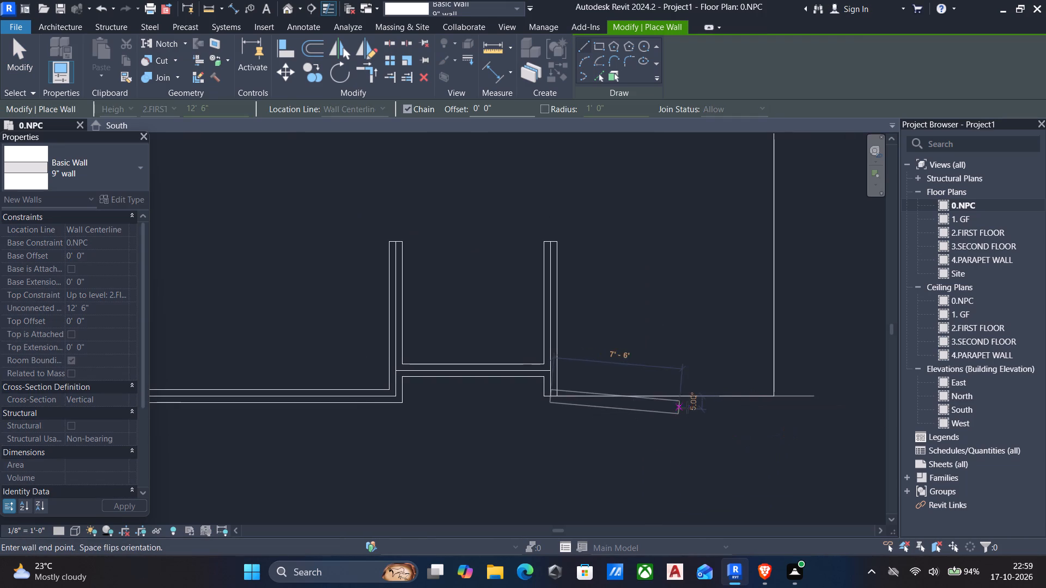
pyautogui.click(774, 396)
# Continue the 9" wall chain up the right side, around the upper-right block and across the upper recess, closing at the left block's top corner.
pyautogui.moveTo(780, 321); pyautogui.dragTo(775, 329, button='middle')
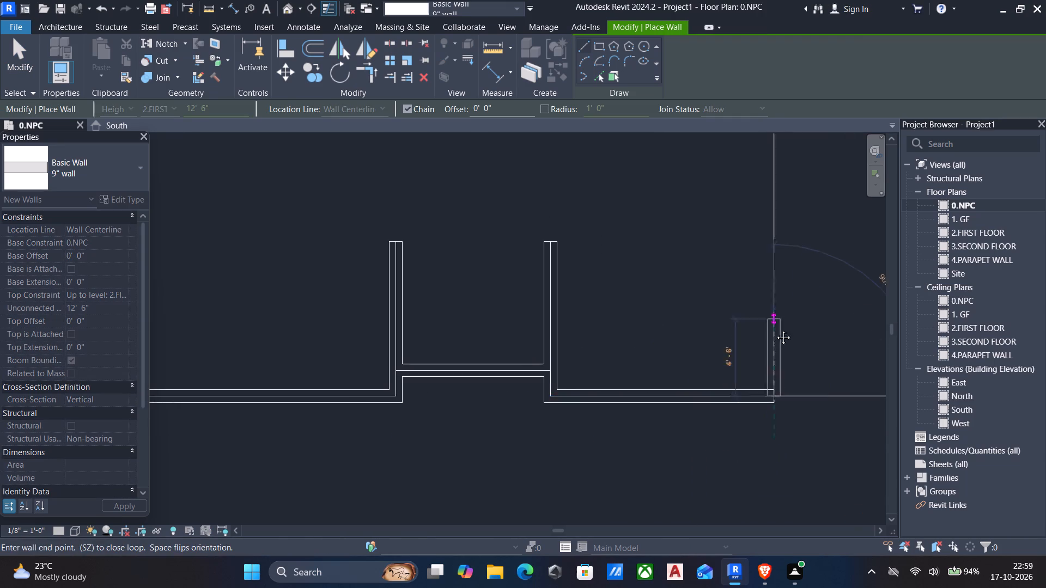
pyautogui.moveTo(775, 329); pyautogui.dragTo(738, 468, button='middle')
pyautogui.scroll(-4, 737, 470)
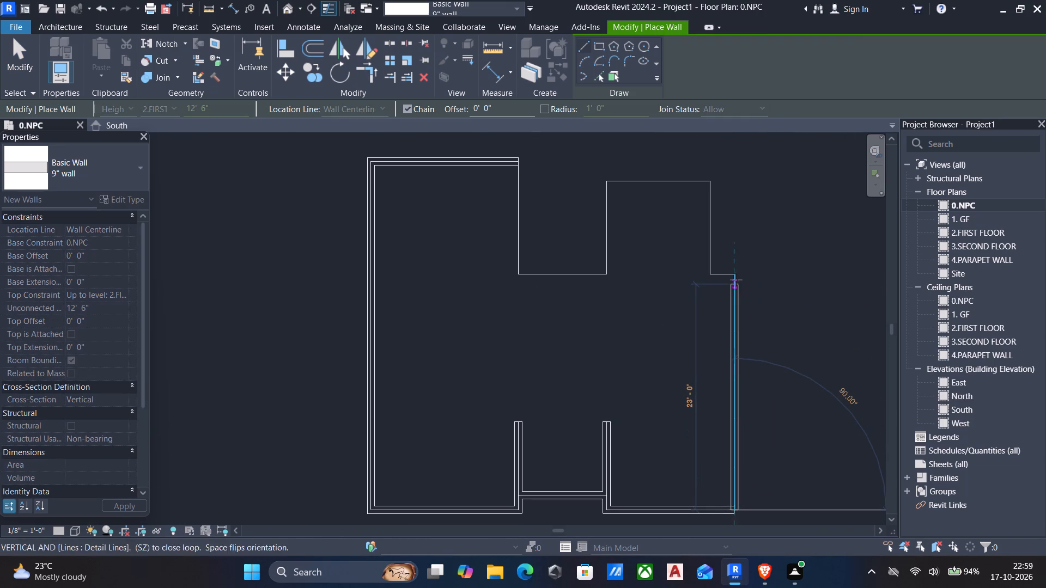
pyautogui.click(735, 274)
pyautogui.click(708, 276)
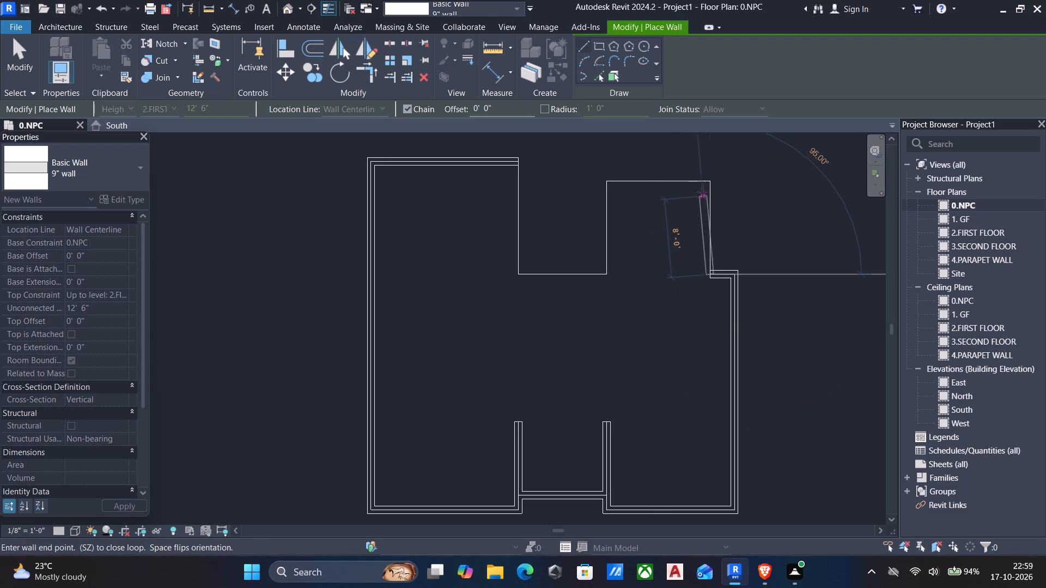
pyautogui.click(707, 183)
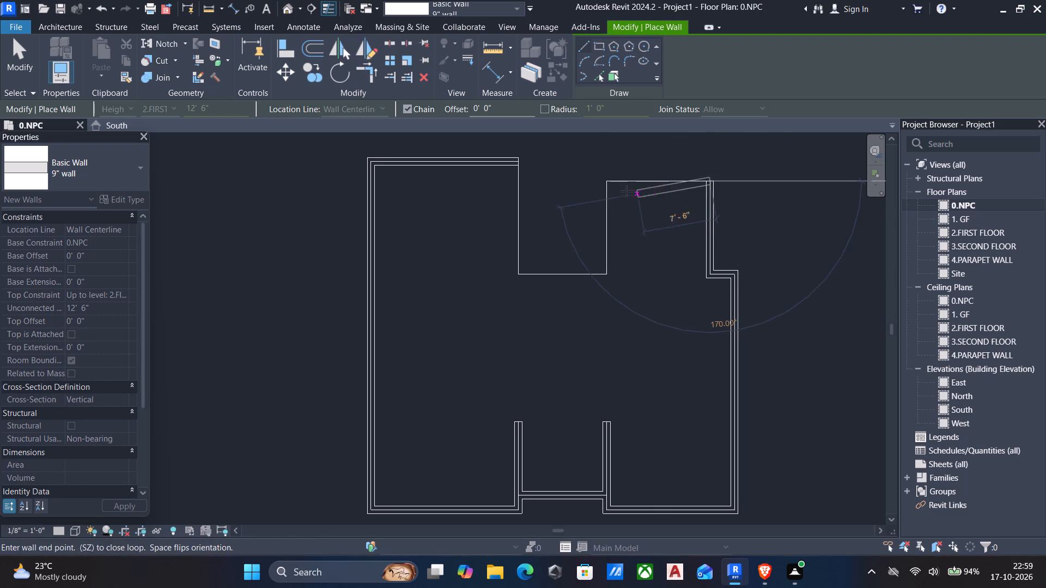
pyautogui.click(609, 181)
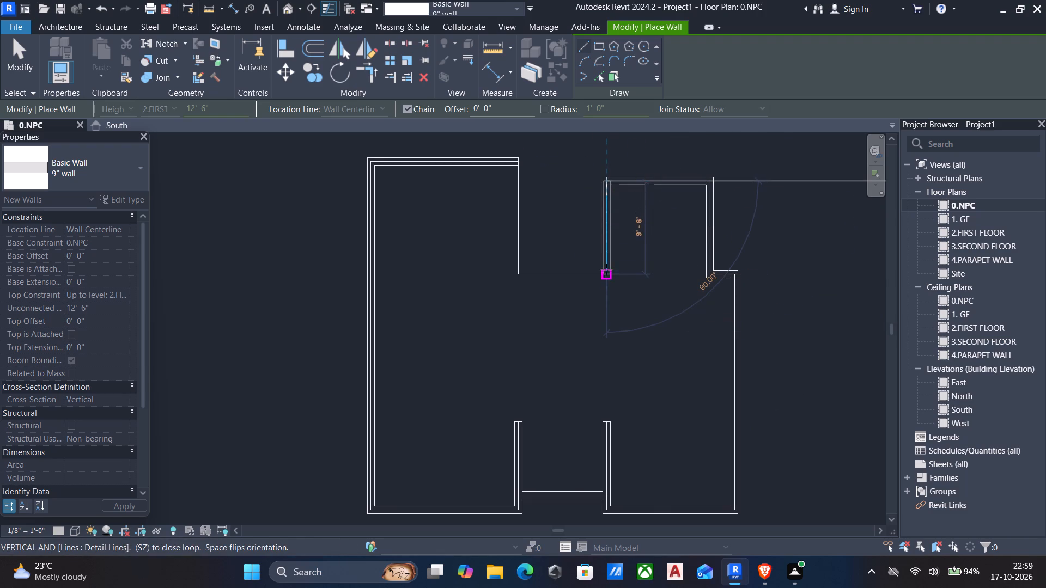
pyautogui.click(606, 272)
pyautogui.click(520, 276)
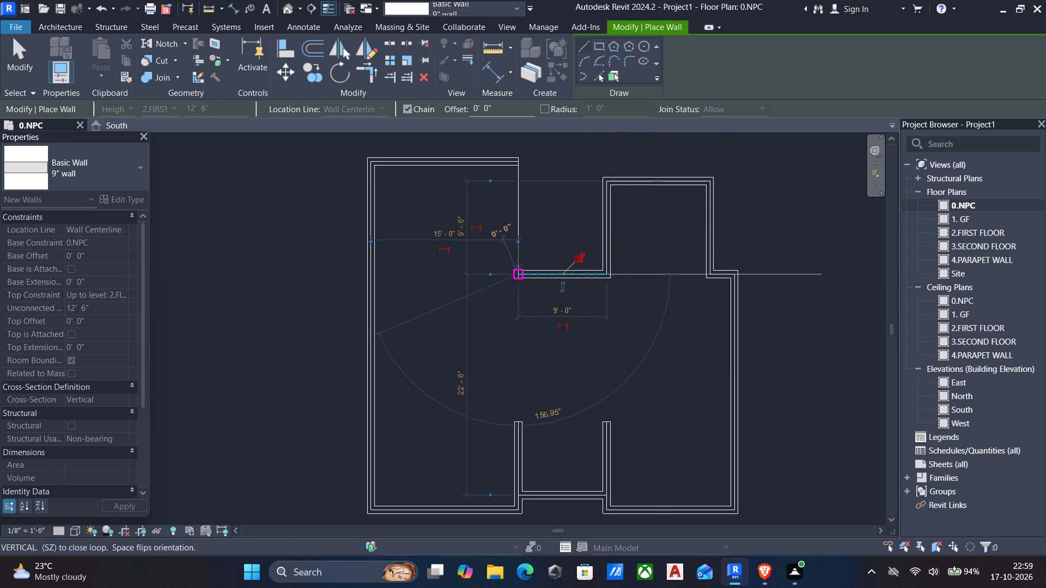
pyautogui.click(515, 161)
pyautogui.press('Escape')
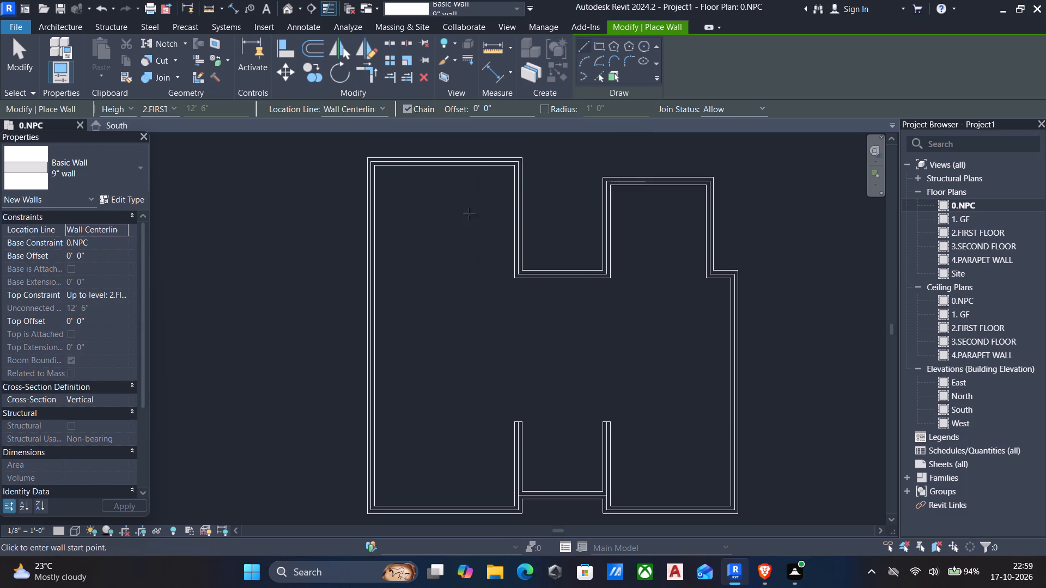
pyautogui.moveTo(452, 285); pyautogui.dragTo(467, 285, button='middle')
pyautogui.press('Escape')
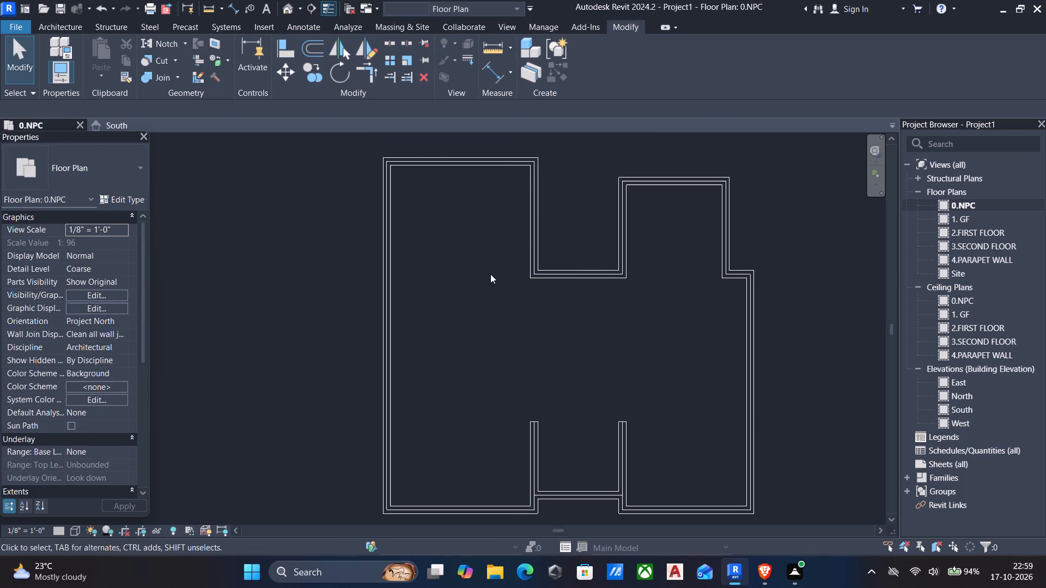
# Draw a horizontal detail line about 14'-3" long from the upper recess's inner corner across to the left outer wall's inner face.
pyautogui.moveTo(457, 283); pyautogui.dragTo(472, 283, button='middle')
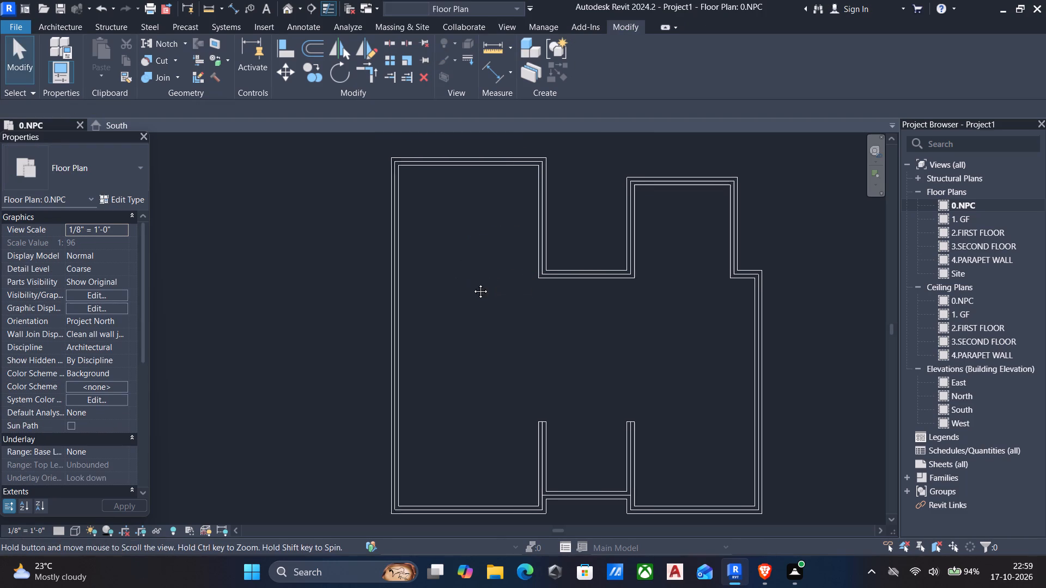
pyautogui.moveTo(472, 283); pyautogui.dragTo(475, 283, button='middle')
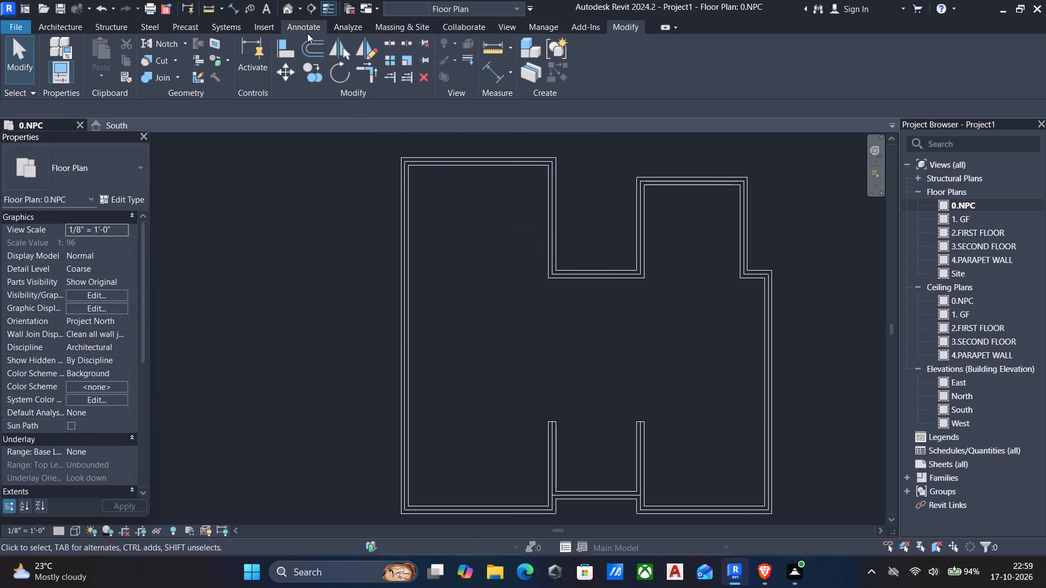
pyautogui.click(309, 25)
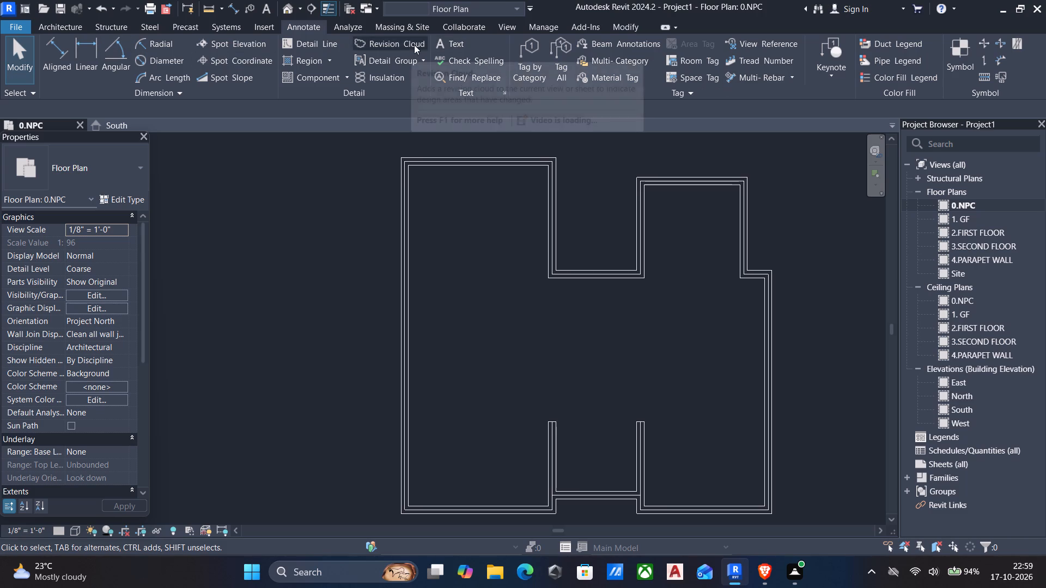
pyautogui.click(311, 40)
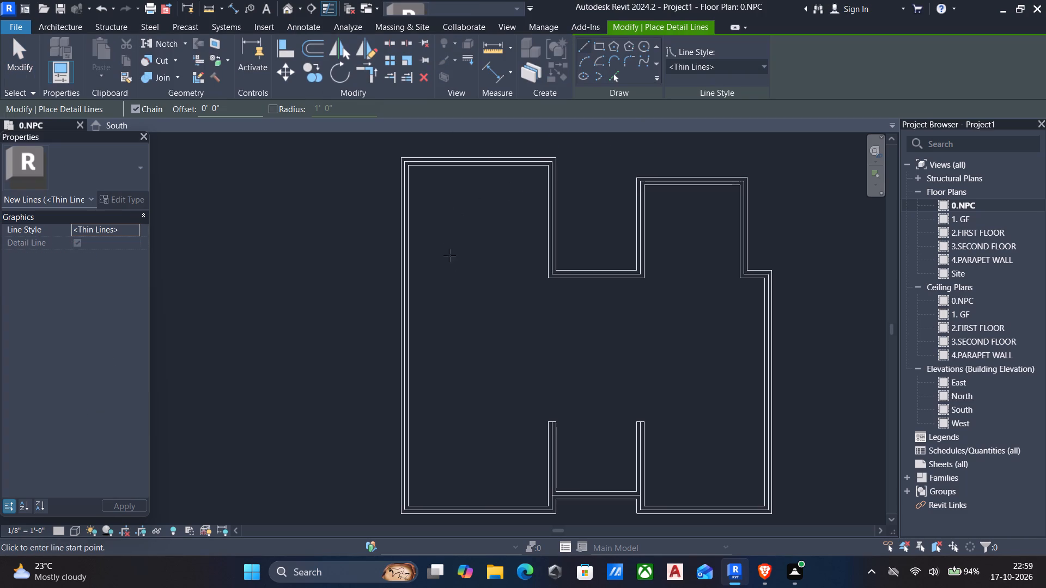
pyautogui.click(544, 281)
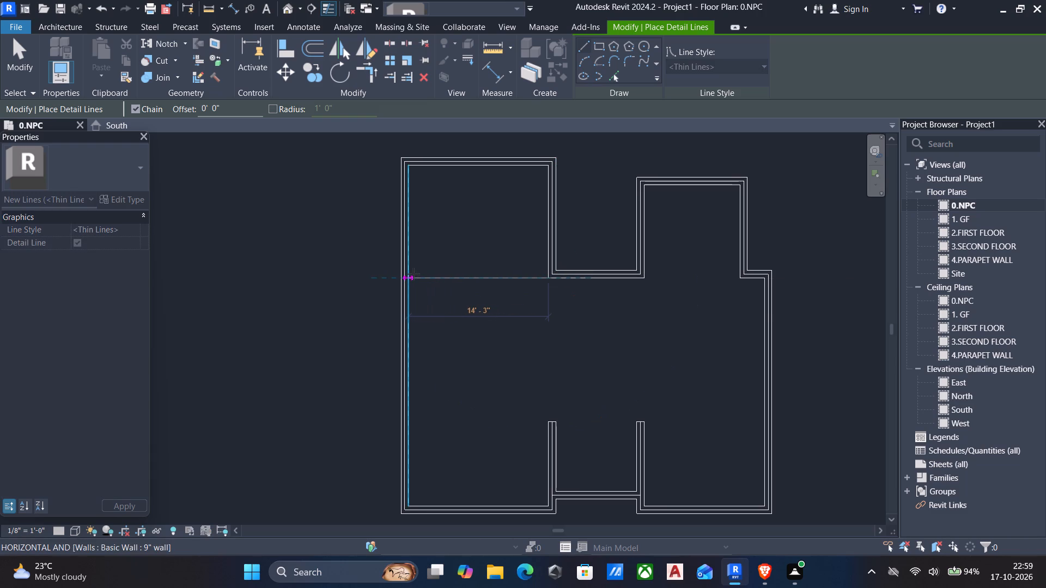
pyautogui.click(413, 274)
pyautogui.press('Escape')
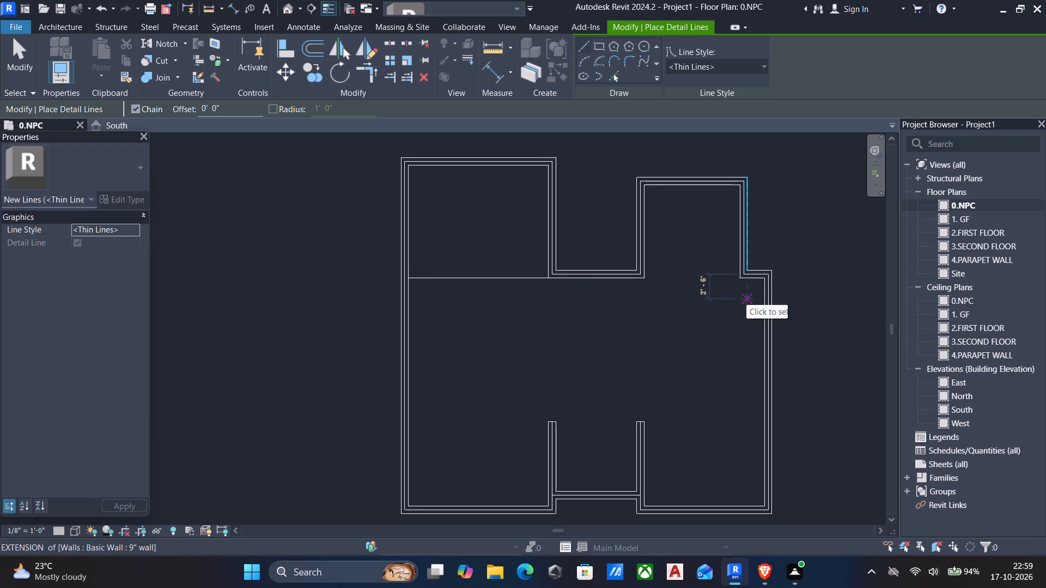
pyautogui.scroll(4, 746, 299)
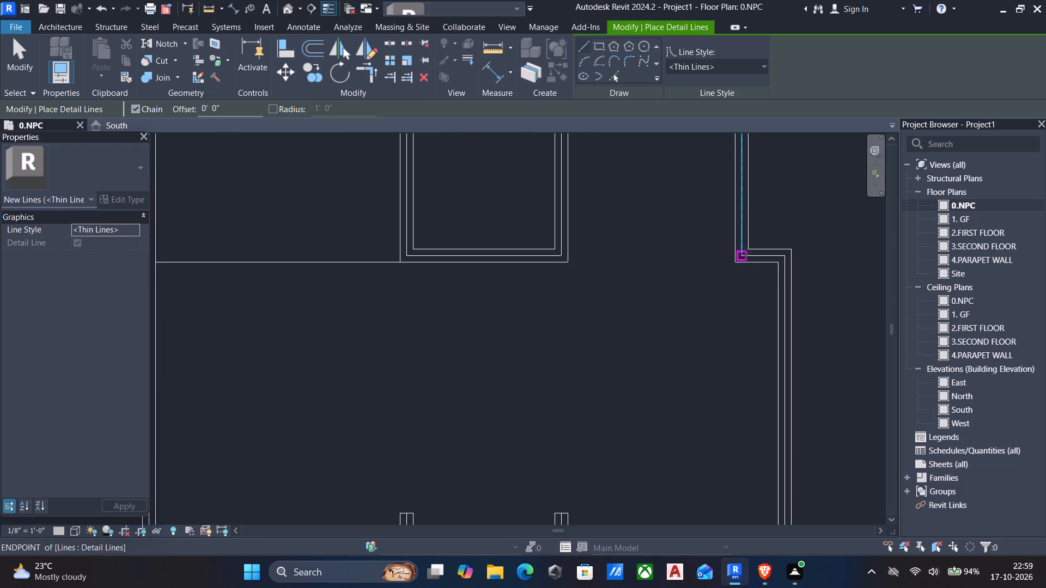
# Draw a horizontal detail line 10'-0" long from the upper-right block's lower right corner across to the upper recess's right corner.
pyautogui.click(745, 254)
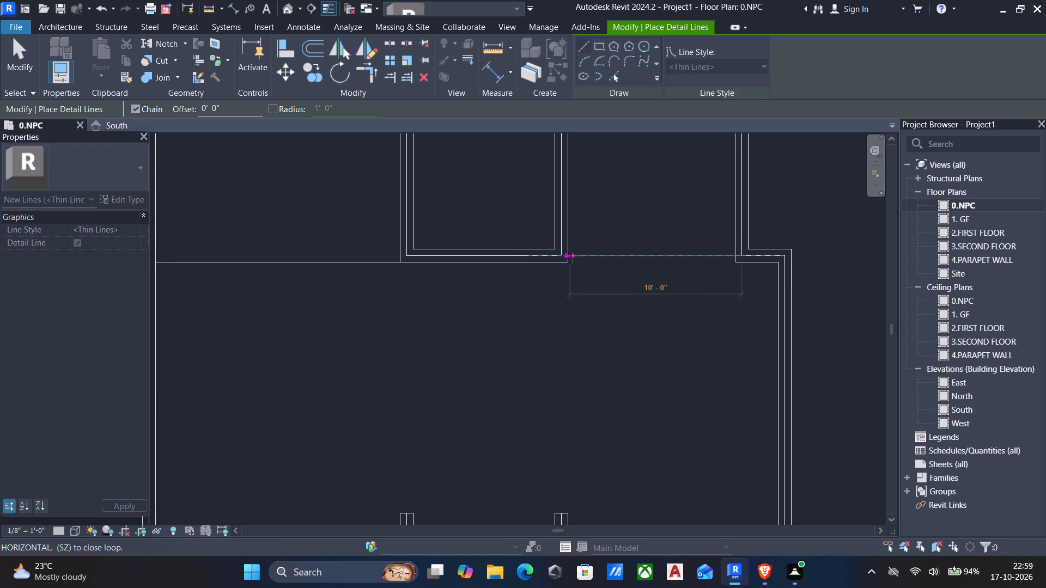
pyautogui.click(571, 258)
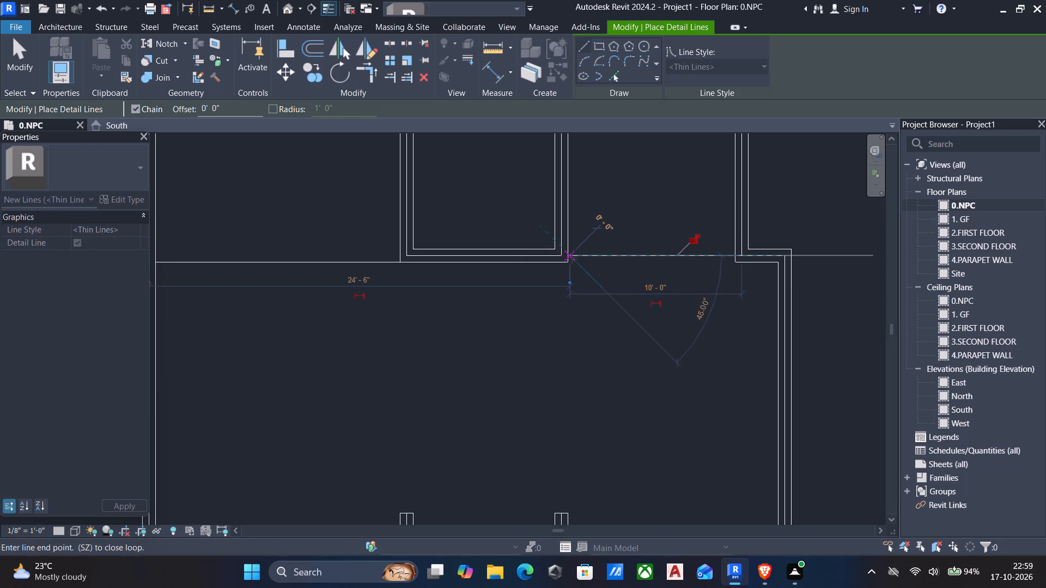
pyautogui.press('Escape')
pyautogui.press('Escape')
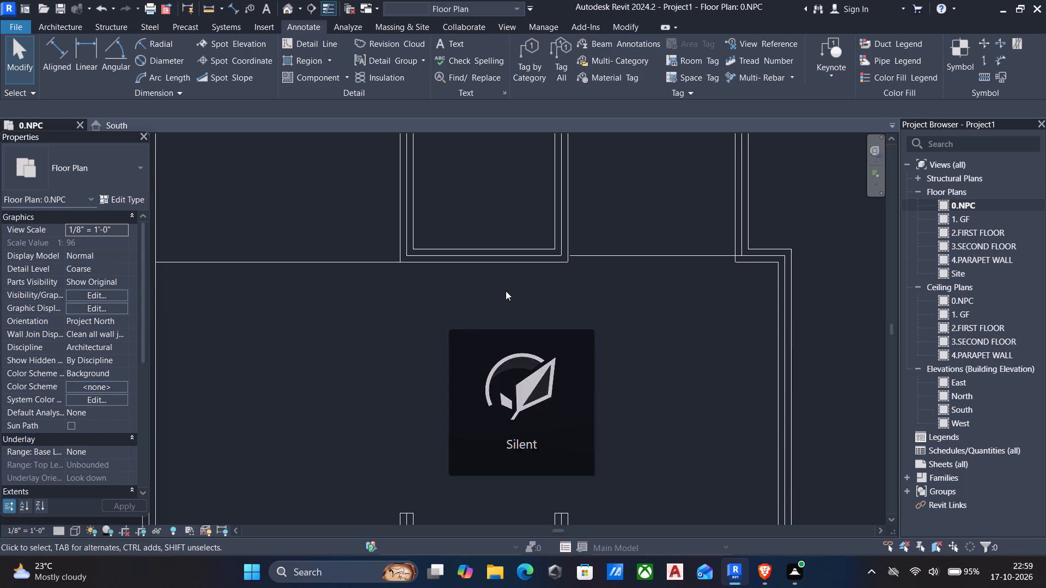
# Align the left block's horizontal detail line with the upper-right block's horizontal detail line.
pyautogui.press('a')
pyautogui.press('l')
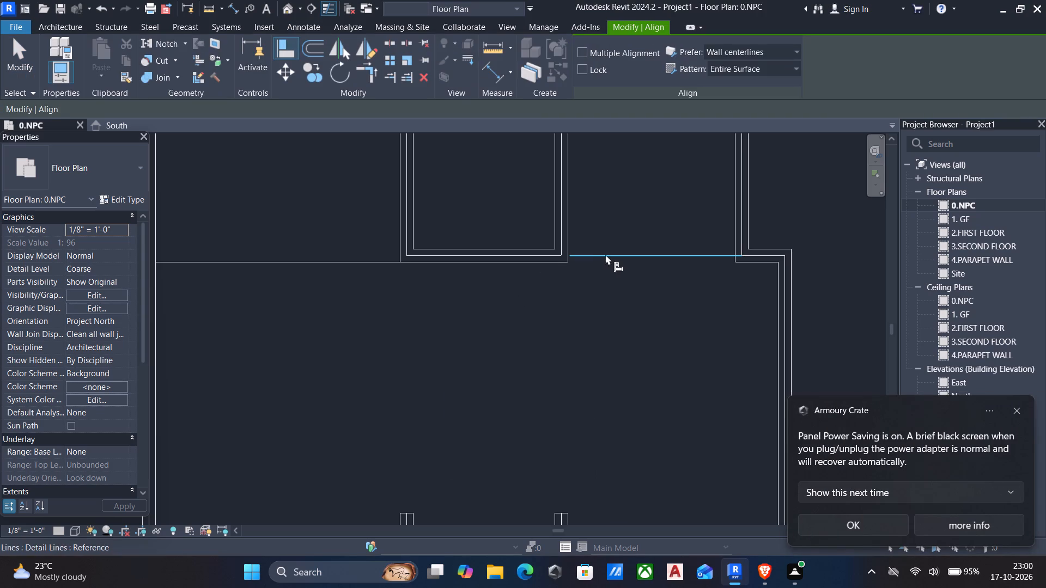
pyautogui.click(606, 253)
pyautogui.click(242, 260)
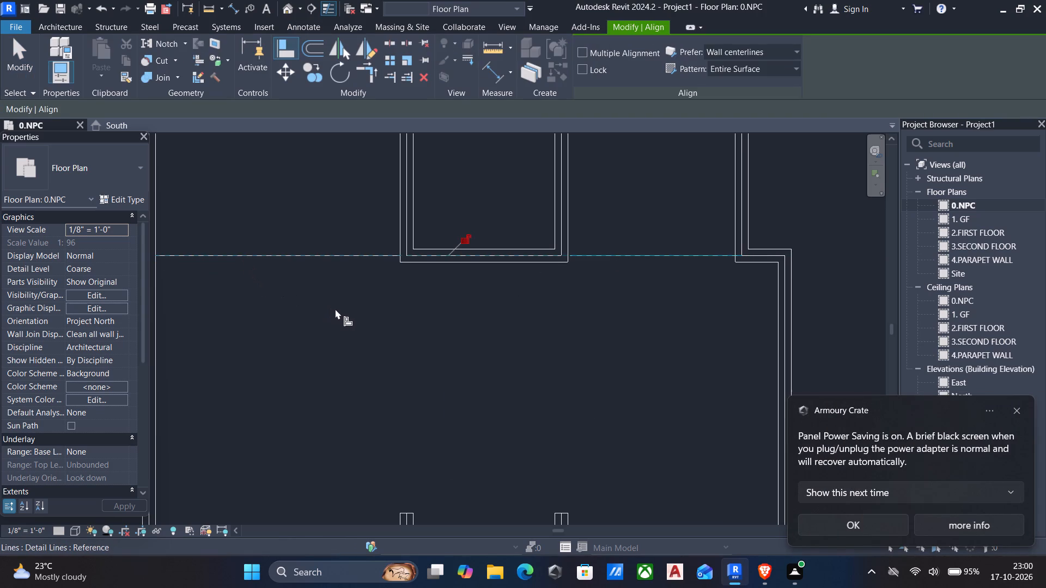
pyautogui.press('Escape')
pyautogui.moveTo(414, 356); pyautogui.dragTo(434, 347, button='middle')
pyautogui.scroll(-3, 434, 347)
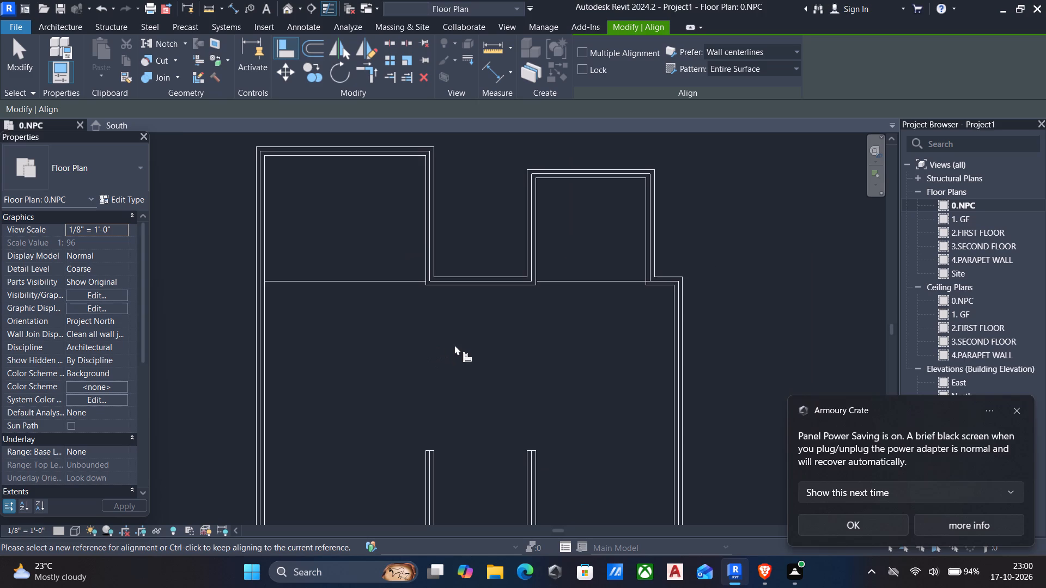
pyautogui.scroll(-4, 466, 387)
pyautogui.moveTo(471, 400); pyautogui.dragTo(506, 364, button='middle')
pyautogui.moveTo(431, 393); pyautogui.dragTo(576, 379, button='middle')
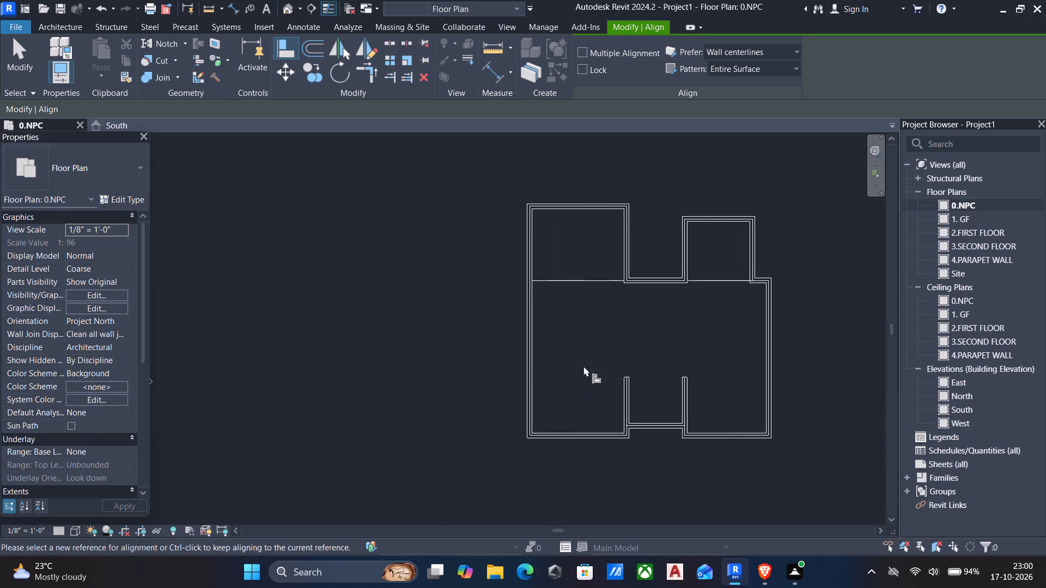
pyautogui.press('Escape')
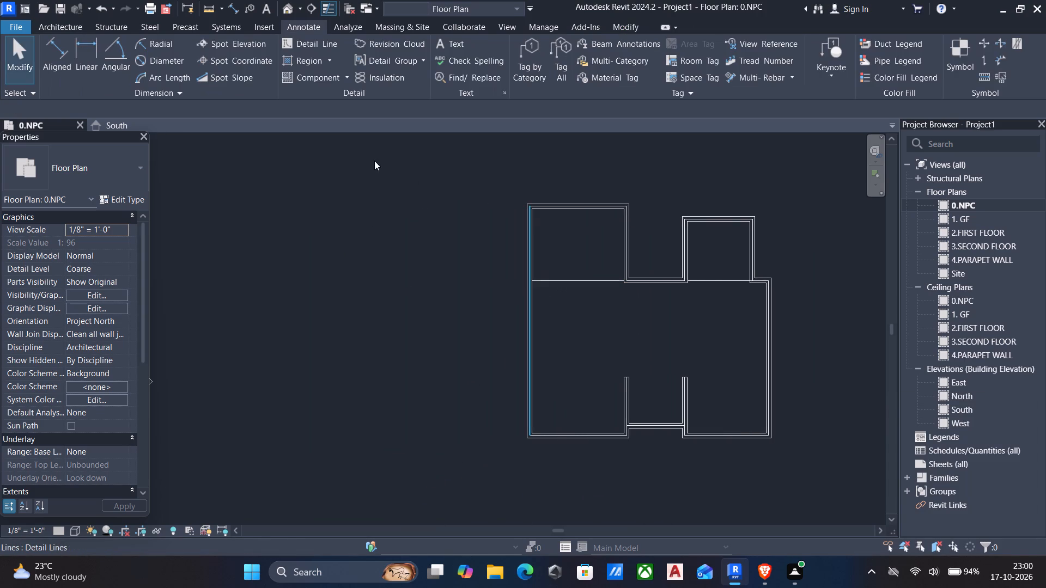
# Draw chained detail lines from the left block's horizontal line, 15'-0" down and 9'-6" across to the left outer wall's centreline.
pyautogui.click(317, 47)
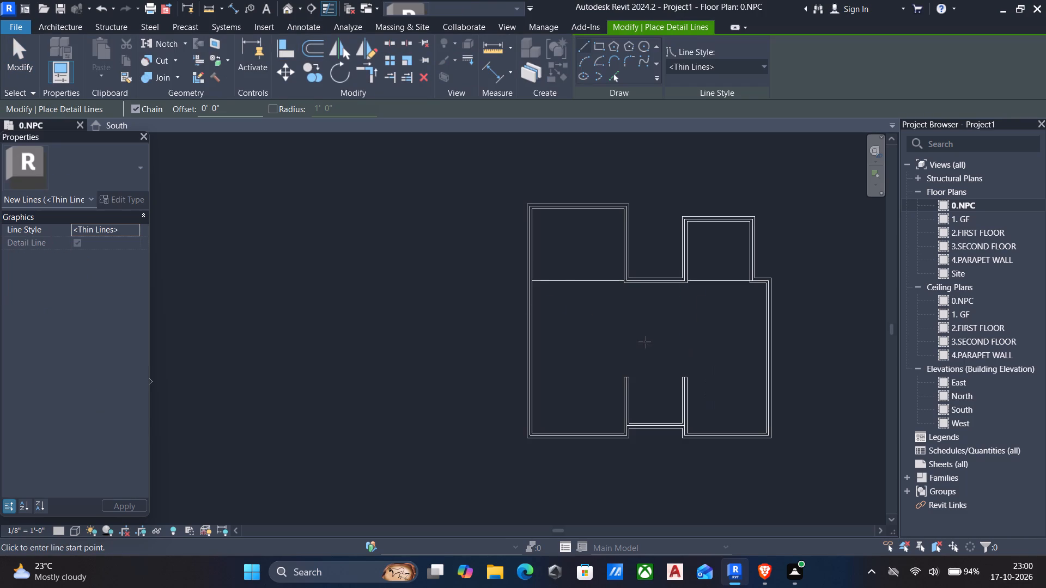
pyautogui.click(592, 284)
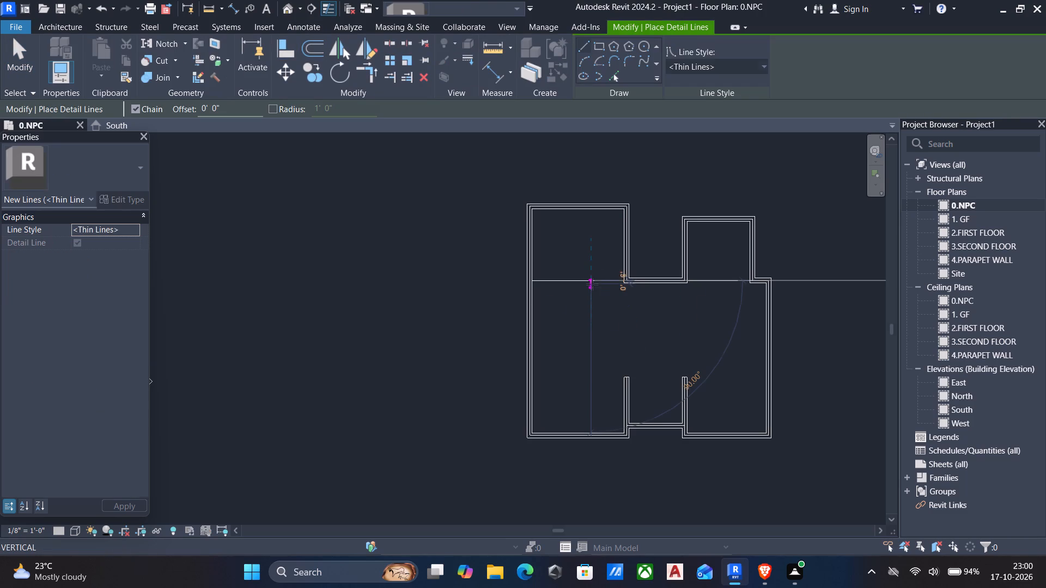
pyautogui.click(588, 376)
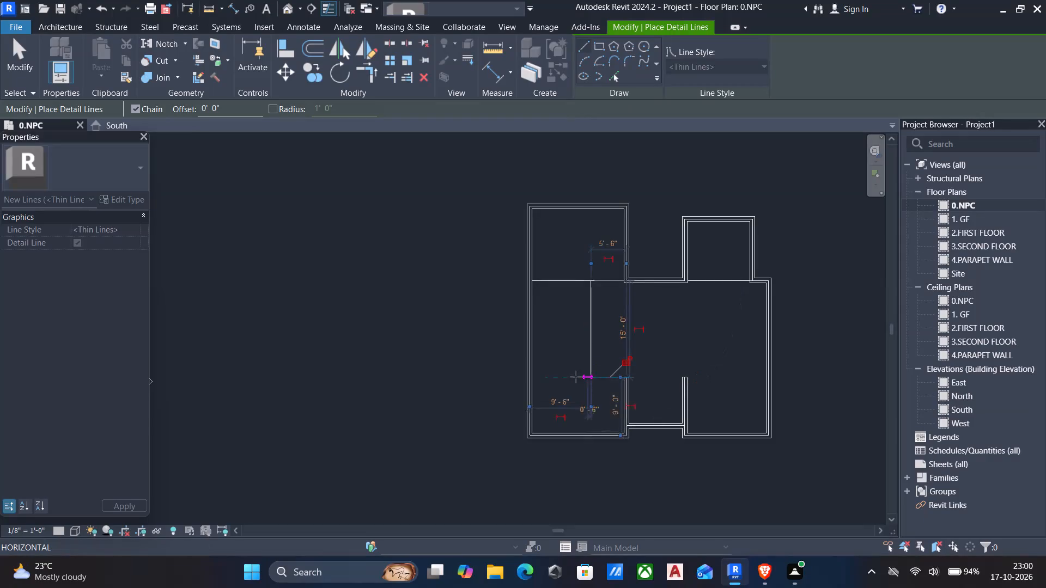
pyautogui.click(535, 379)
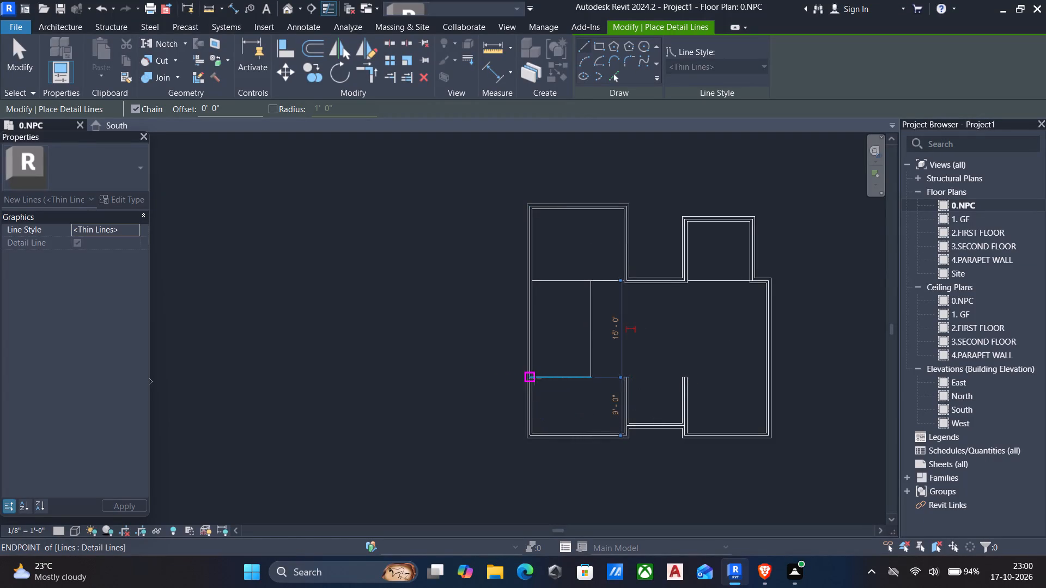
pyautogui.press('Escape')
# Draw a 9'-6" horizontal detail line from the new vertical line's midpoint to the left outer wall's centreline.
pyautogui.click(589, 330)
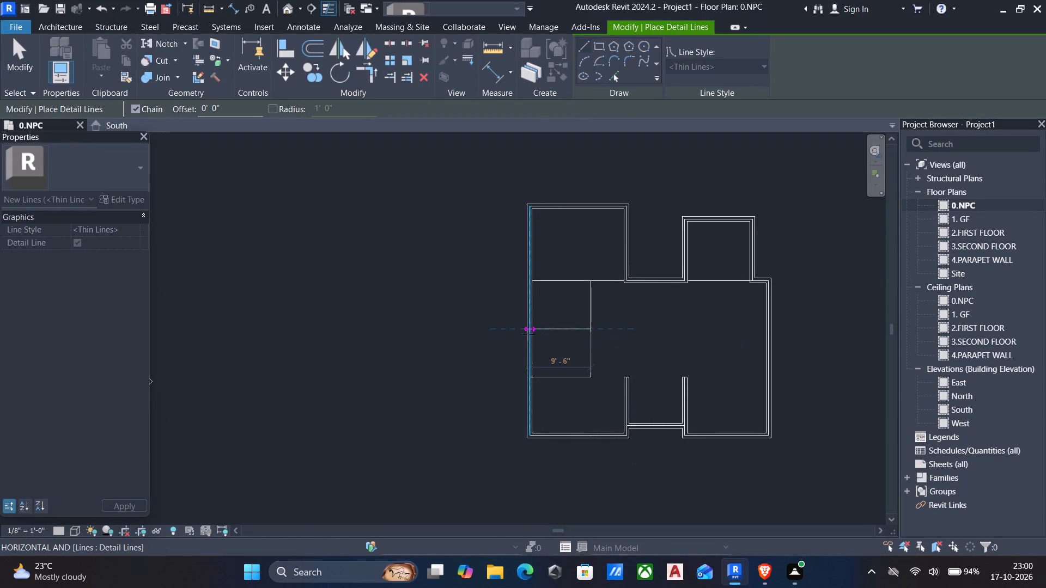
pyautogui.click(529, 331)
pyautogui.press('Escape')
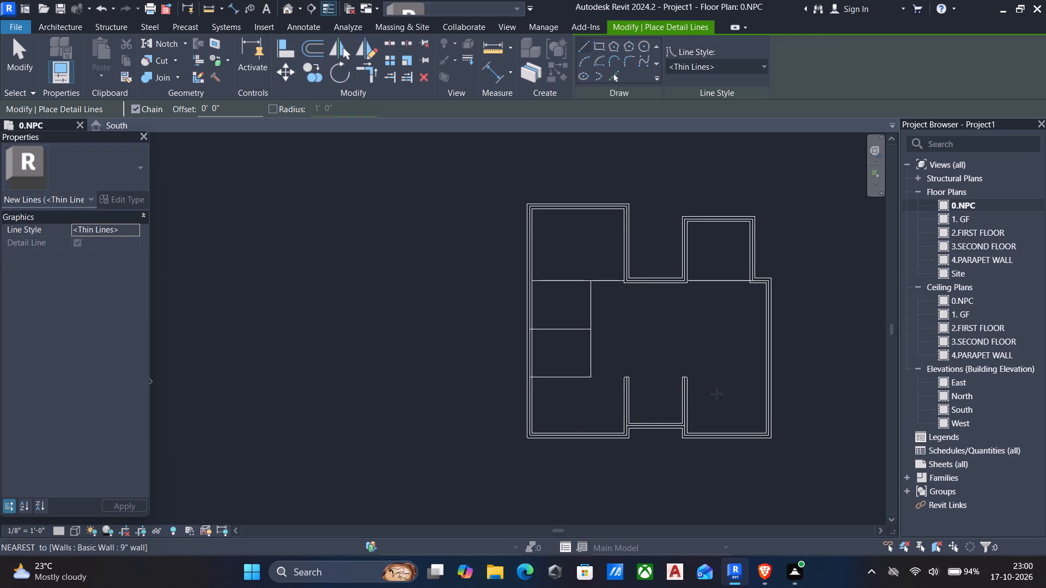
# Draw a 12'-7 1/2" horizontal detail line from the lower recess's right wall end to the right outer wall's inner face.
pyautogui.scroll(3, 761, 391)
pyautogui.scroll(4, 668, 380)
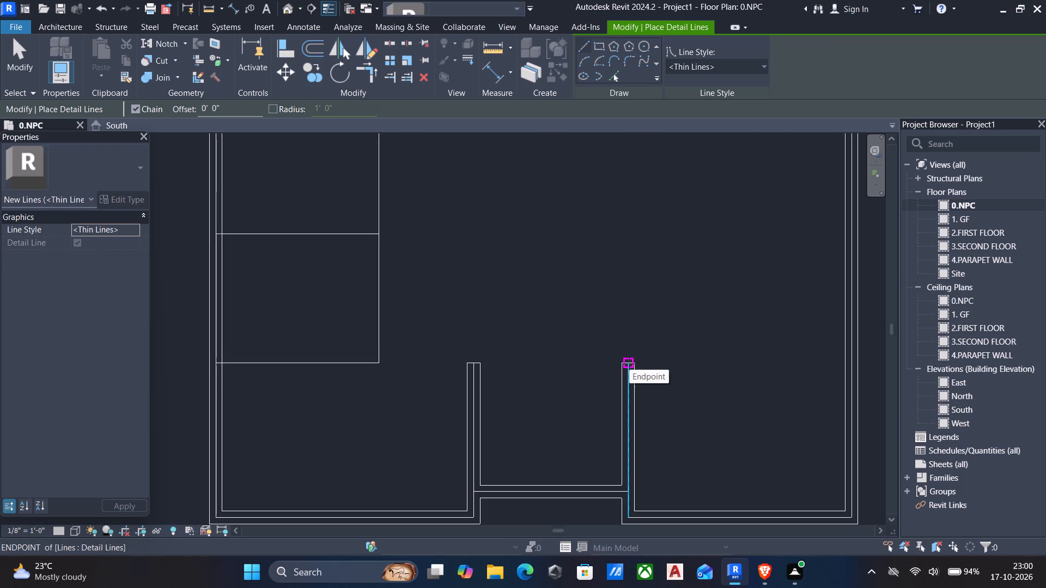
pyautogui.click(629, 364)
pyautogui.click(843, 356)
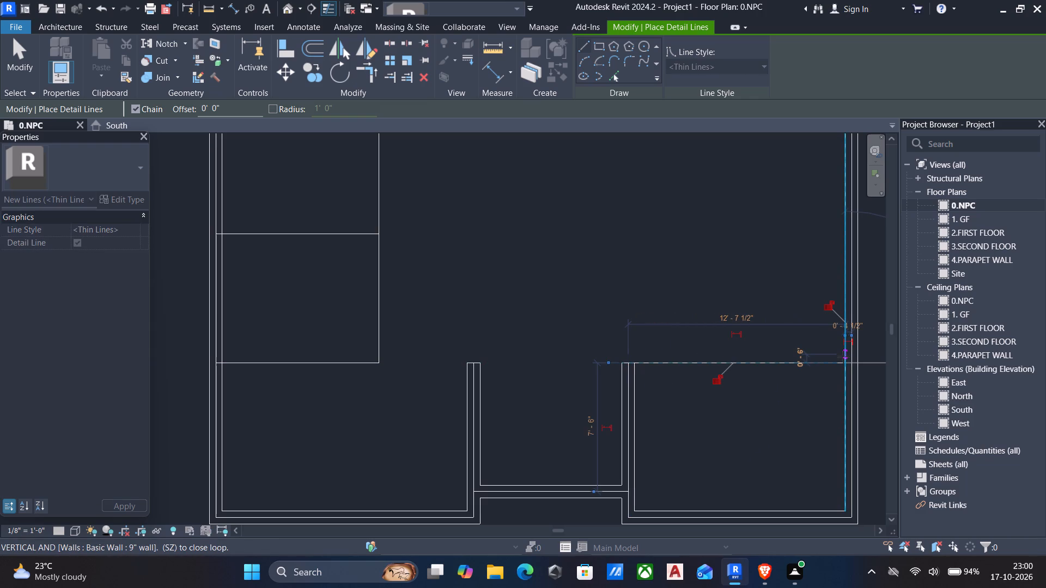
pyautogui.press('Escape')
pyautogui.scroll(-4, 843, 365)
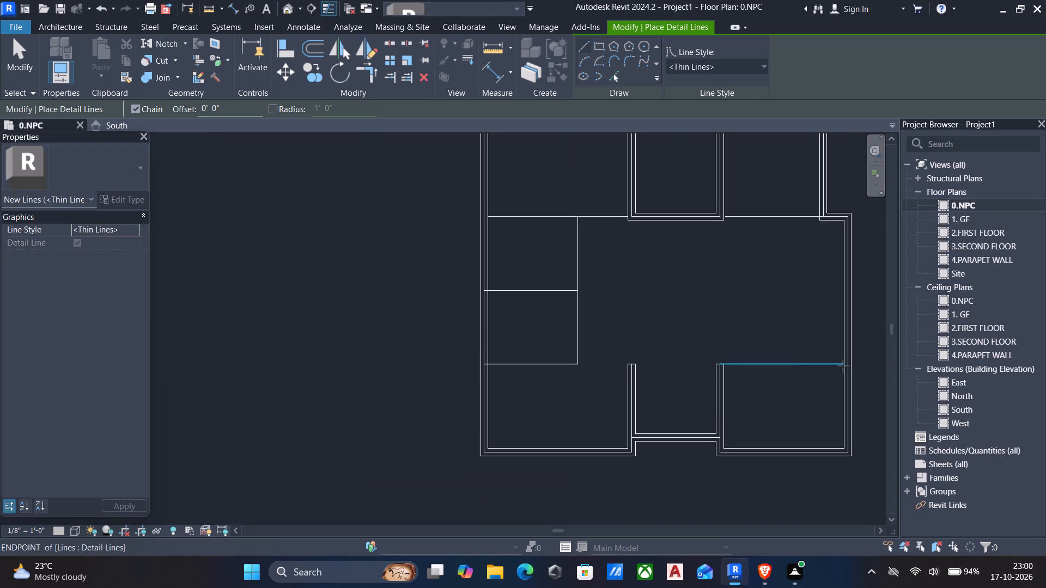
pyautogui.moveTo(801, 333); pyautogui.dragTo(771, 334, button='middle')
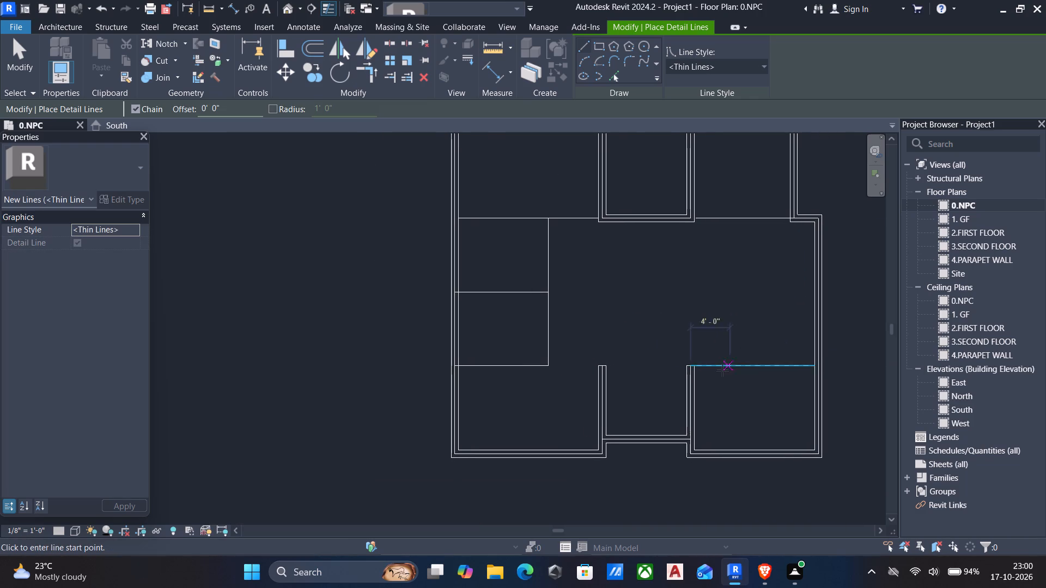
pyautogui.moveTo(710, 388); pyautogui.dragTo(707, 346, button='middle')
pyautogui.moveTo(631, 324); pyautogui.dragTo(641, 390, button='middle')
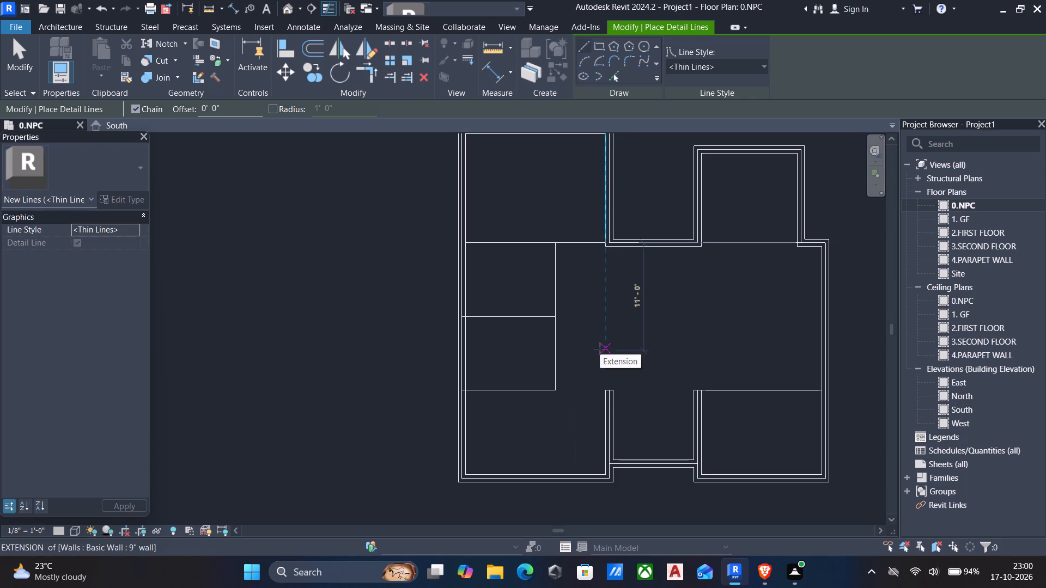
pyautogui.scroll(-3, 621, 365)
pyautogui.moveTo(660, 360); pyautogui.dragTo(609, 364, button='middle')
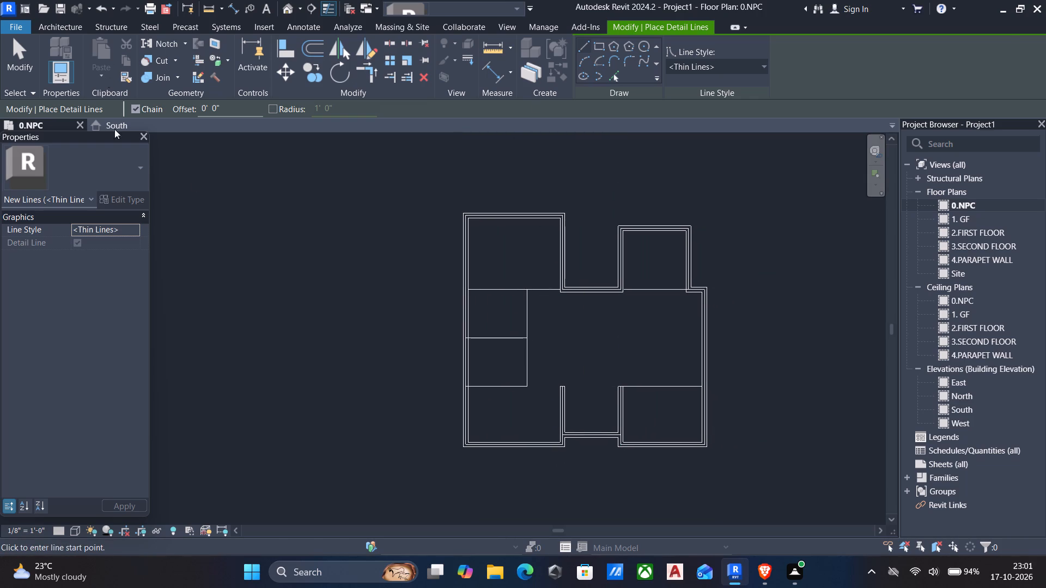
pyautogui.press('Escape')
# Change the left block's top 9" wall to the 4.5" wall type.
pyautogui.scroll(3, 490, 226)
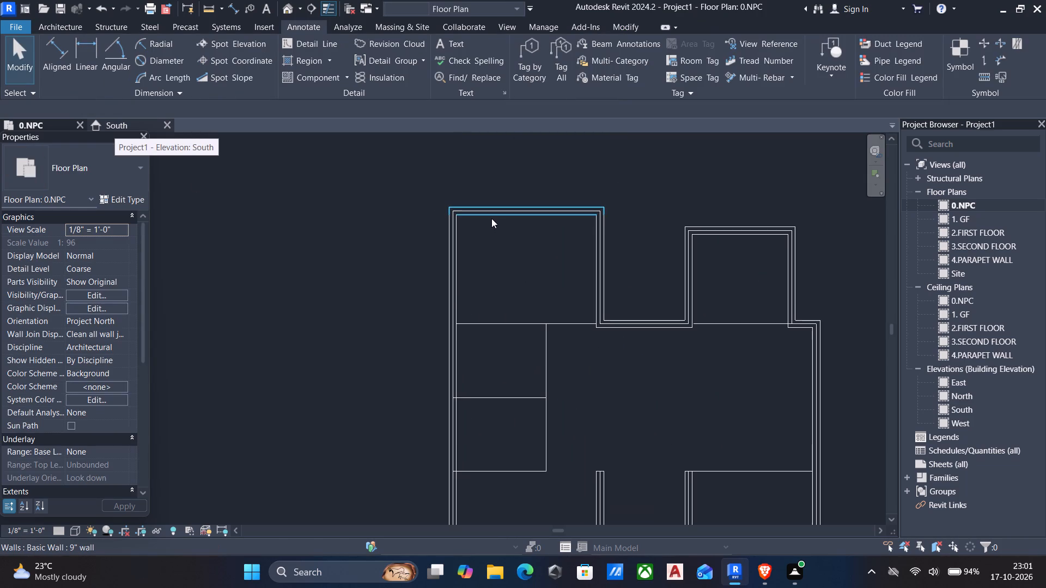
pyautogui.click(491, 218)
pyautogui.click(95, 172)
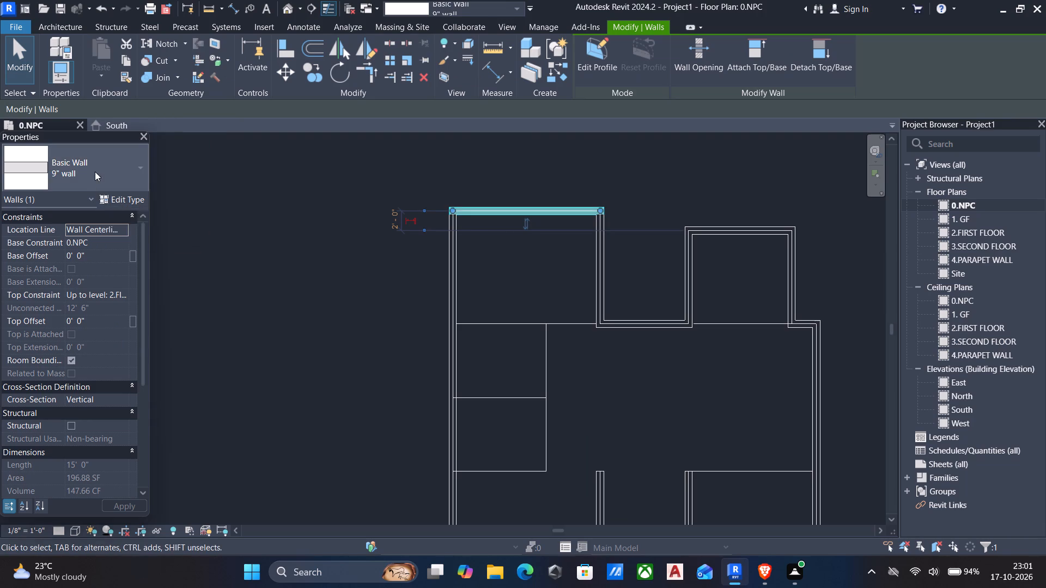
pyautogui.scroll(6, 90, 278)
pyautogui.click(56, 241)
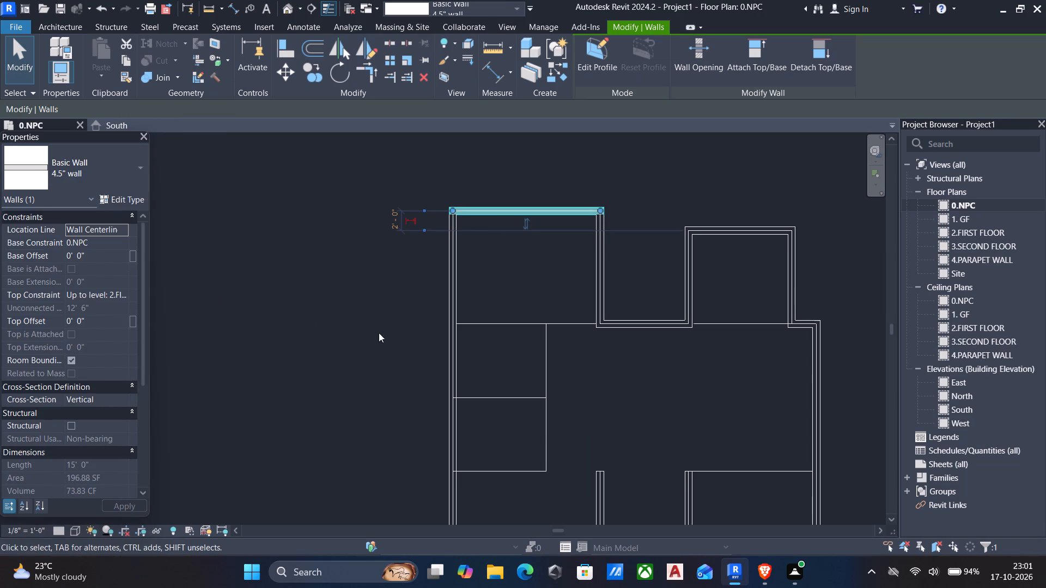
pyautogui.click(63, 174)
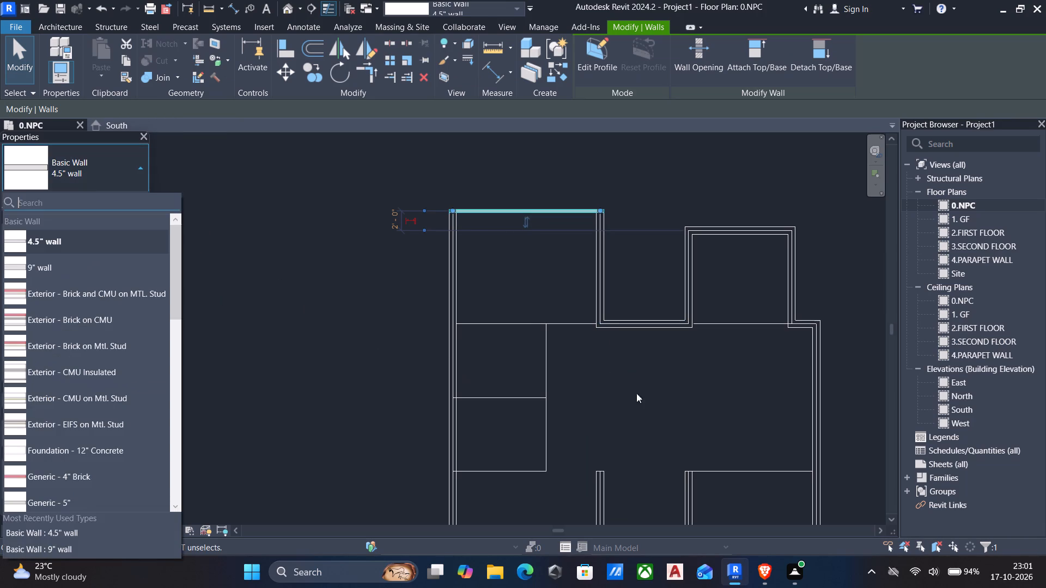
pyautogui.click(575, 365)
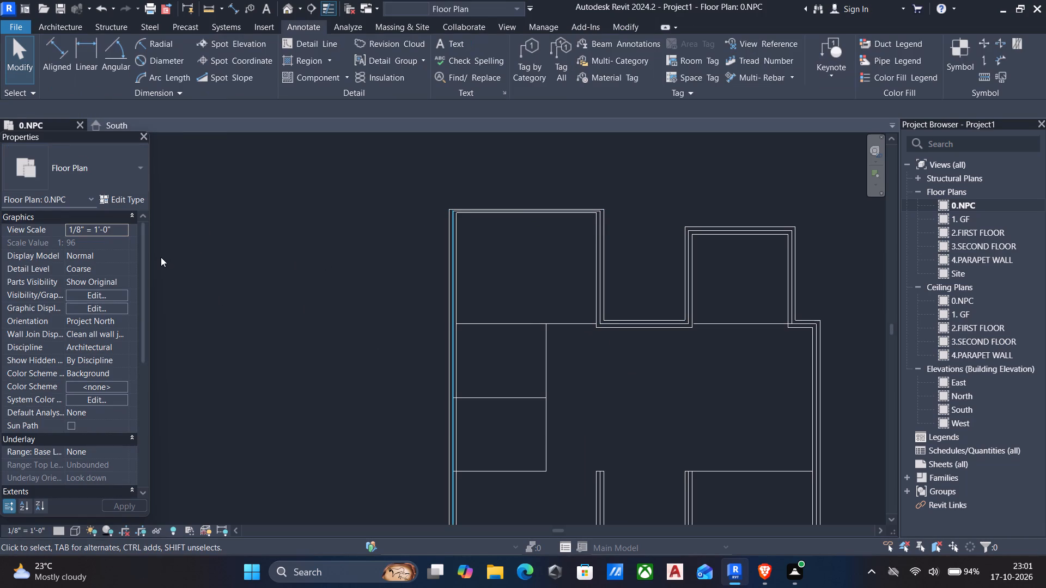
# Draw a 4.5" wall about 14'-3" long along the left block's horizontal detail line, from the upper recess to the left outer wall.
pyautogui.press('w')
pyautogui.press('a')
pyautogui.click(102, 183)
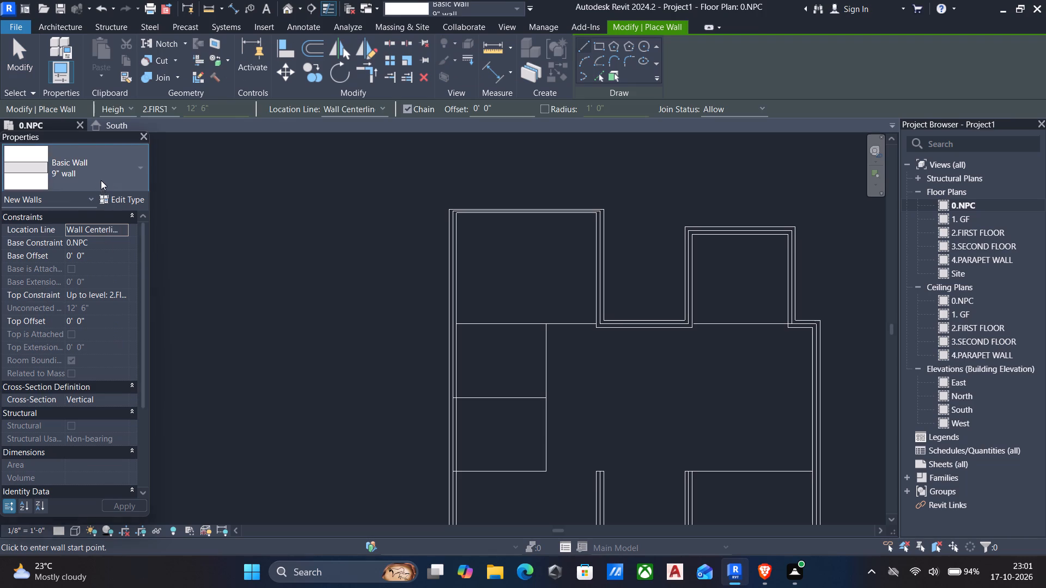
pyautogui.scroll(3, 81, 228)
pyautogui.click(71, 240)
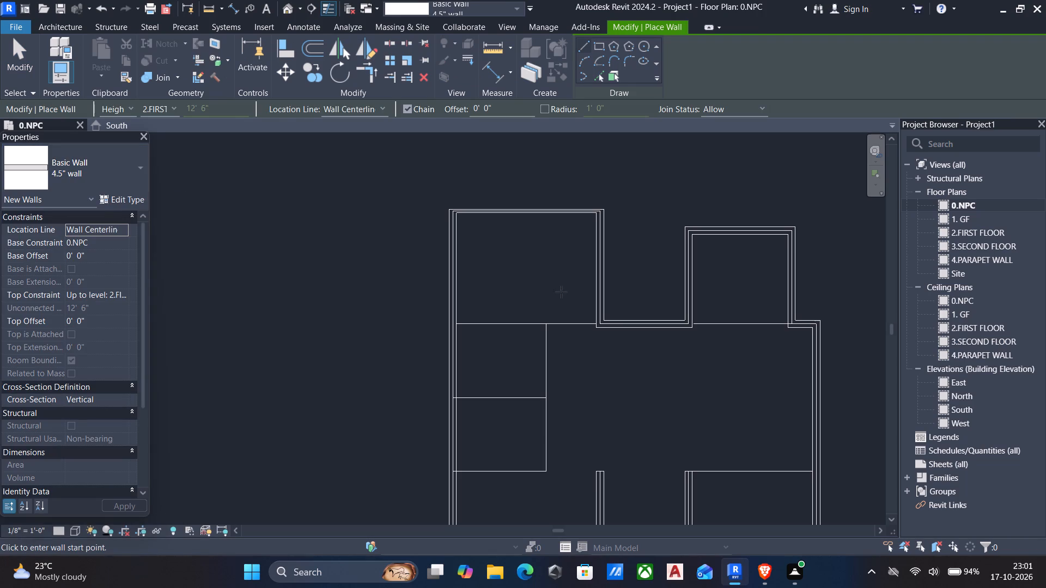
pyautogui.scroll(2, 586, 316)
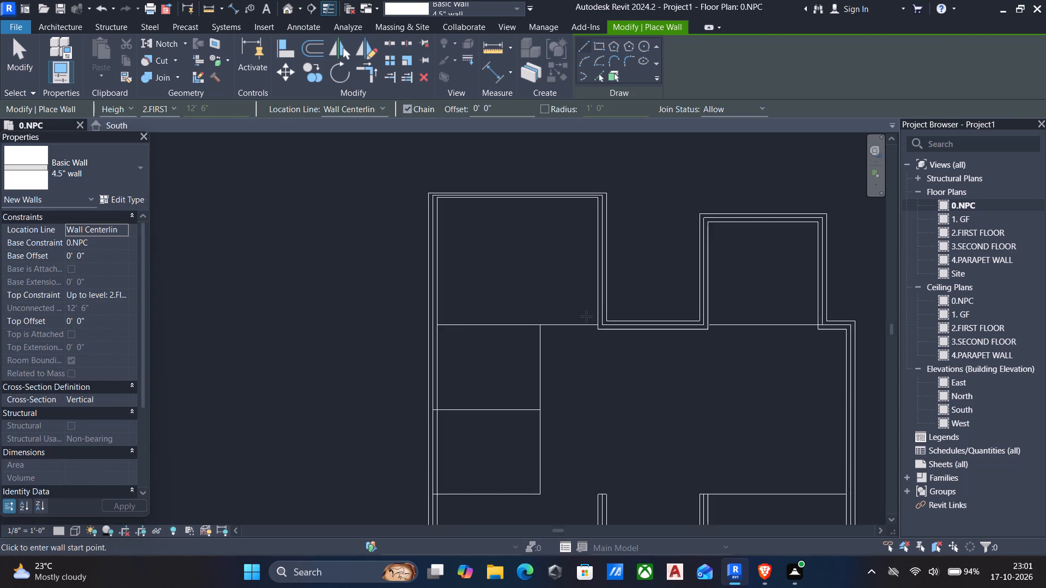
pyautogui.scroll(2, 586, 316)
pyautogui.click(601, 329)
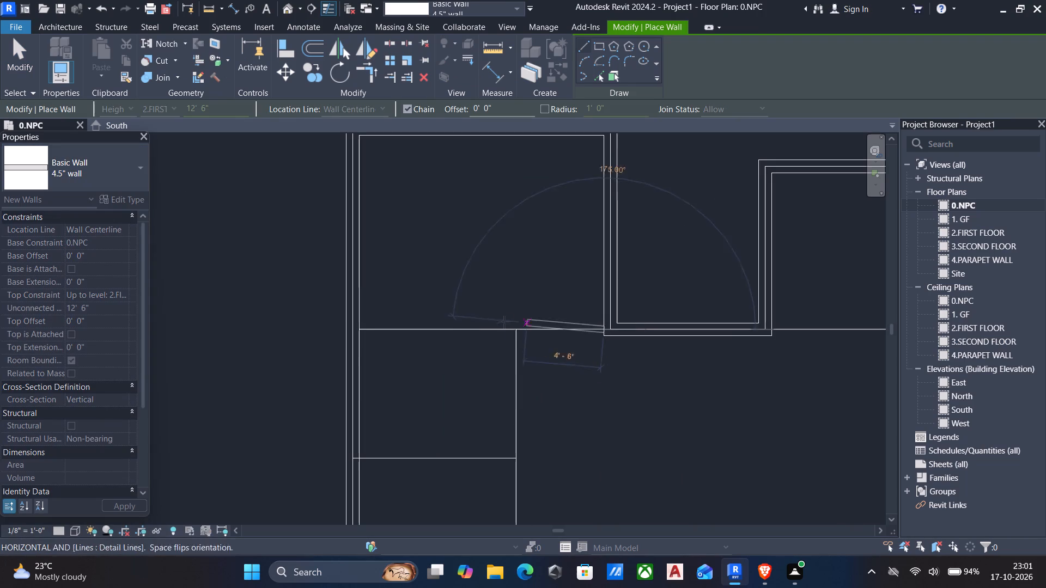
pyautogui.click(359, 327)
pyautogui.press('Escape')
# Draw a 4.5" wall chain down the vertical detail line, then 9'-1 1/2" across to the left outer wall's inner face.
pyautogui.moveTo(475, 411); pyautogui.dragTo(502, 335, button='middle')
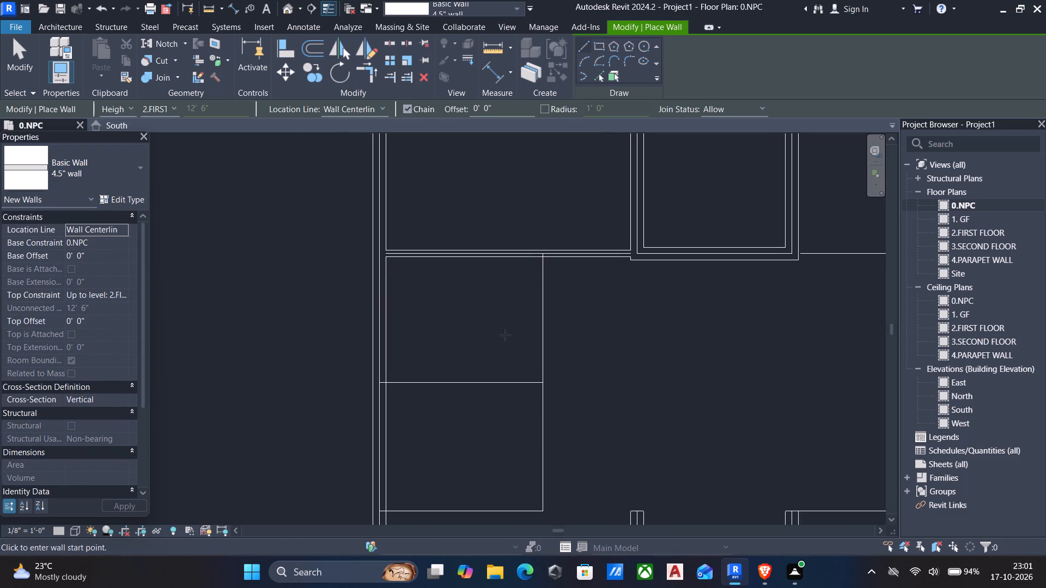
pyautogui.scroll(3, 543, 259)
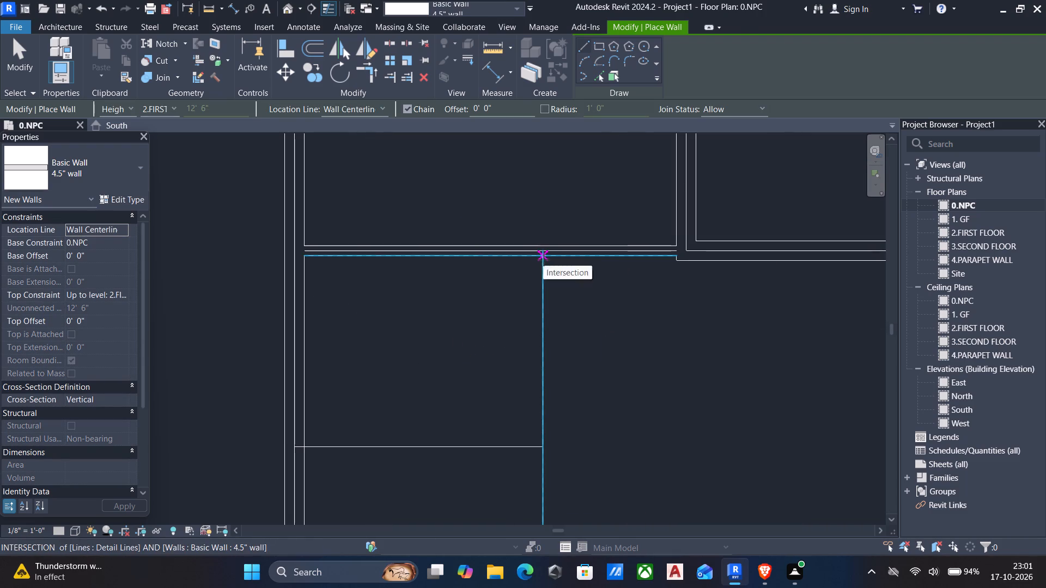
pyautogui.click(545, 258)
pyautogui.moveTo(544, 347); pyautogui.dragTo(553, 308, button='middle')
pyautogui.scroll(-2, 554, 328)
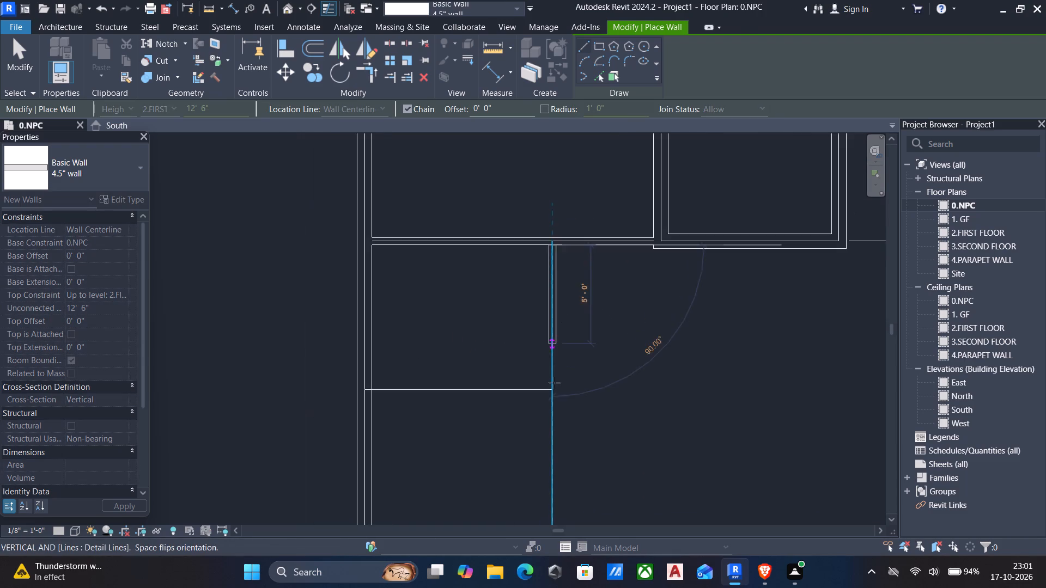
pyautogui.scroll(-3, 554, 383)
pyautogui.moveTo(555, 407); pyautogui.dragTo(572, 309, button='middle')
pyautogui.click(571, 385)
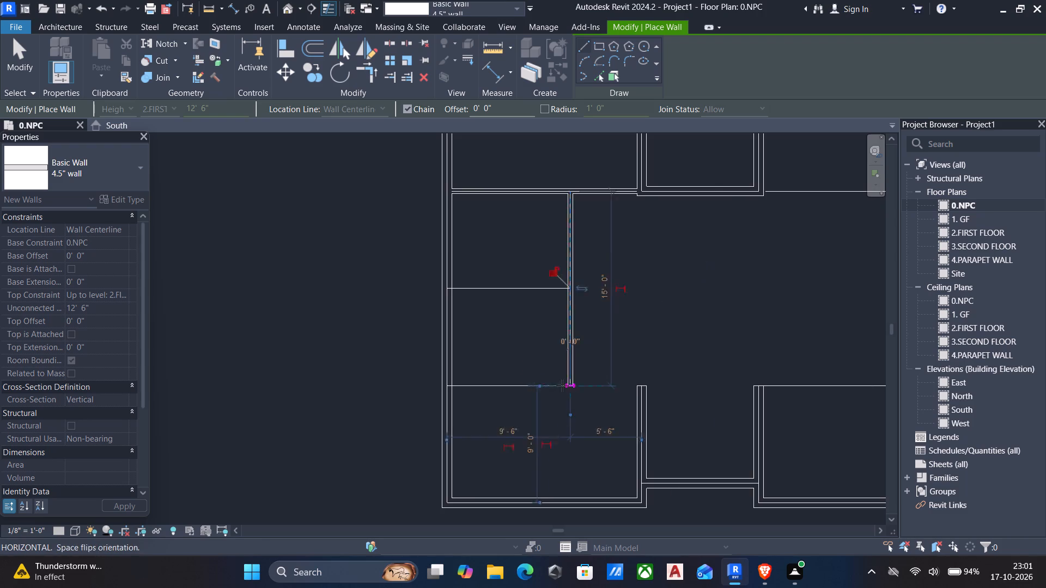
pyautogui.click(454, 385)
pyautogui.press('Escape')
# Draw a 4.5" wall along the left block's middle horizontal detail line, from the vertical partition to the left outer wall.
pyautogui.scroll(5, 574, 295)
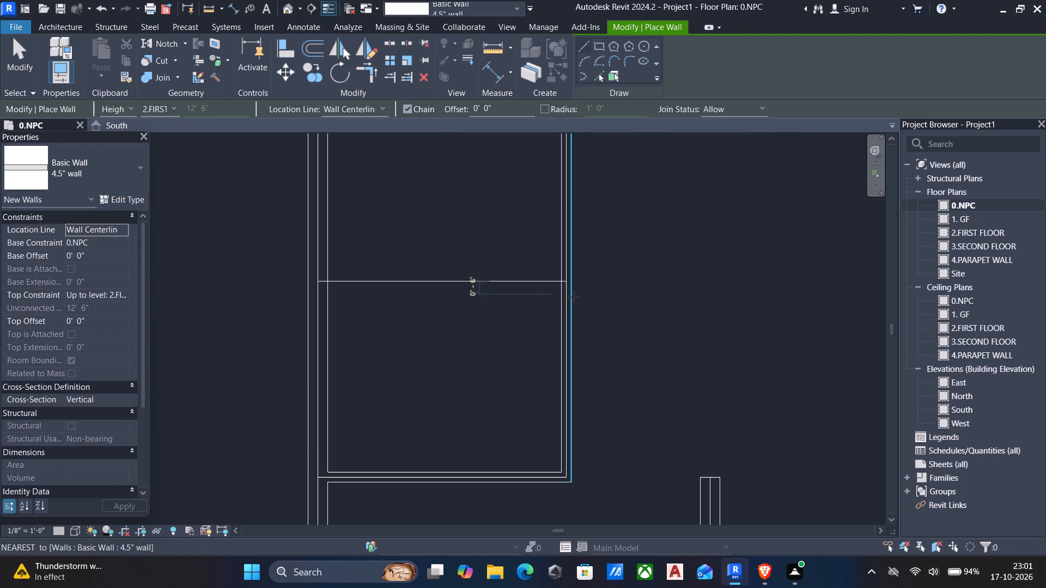
pyautogui.click(559, 283)
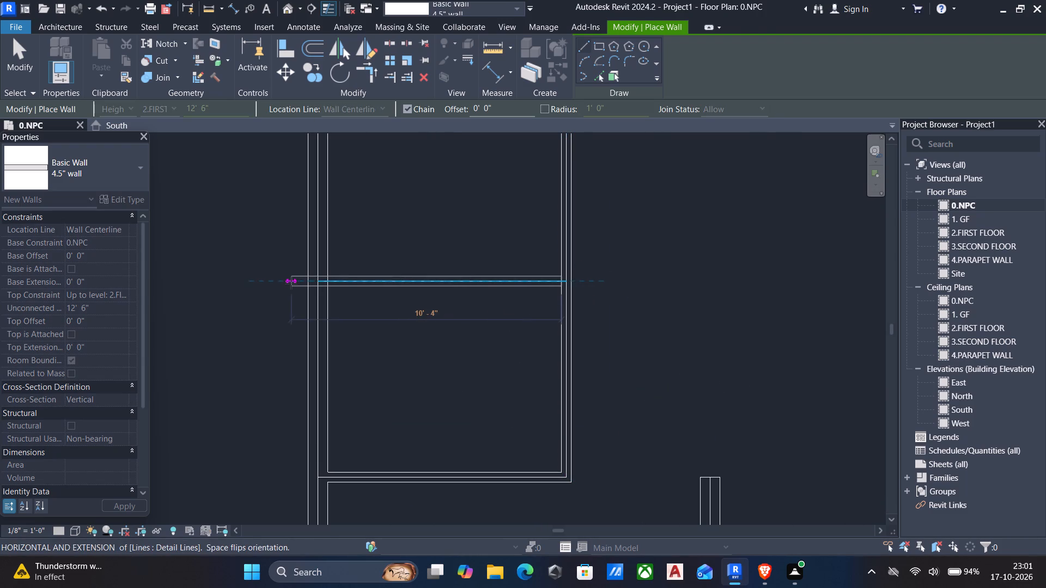
pyautogui.click(324, 283)
pyautogui.press('Escape')
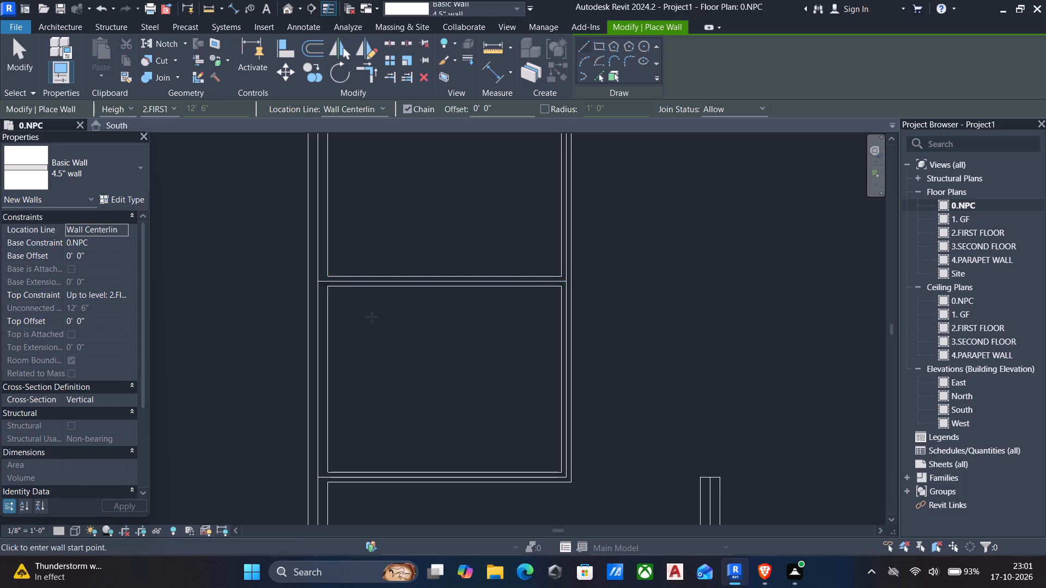
# Draw a 4.5" wall along the detail line from the lower recess's right wall end to the right outer wall's inner face.
pyautogui.scroll(-6, 385, 326)
pyautogui.scroll(3, 708, 394)
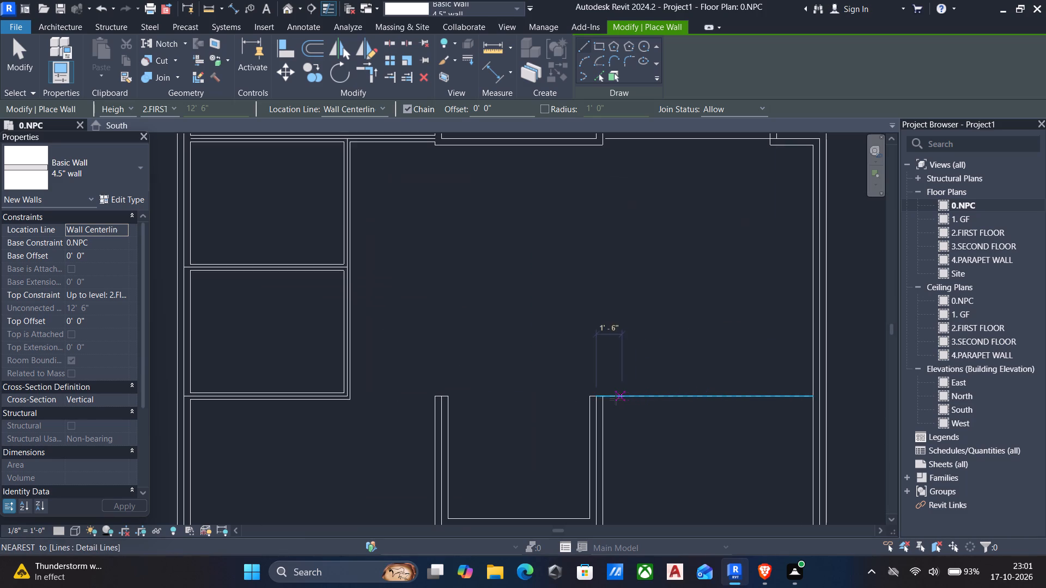
pyautogui.click(599, 399)
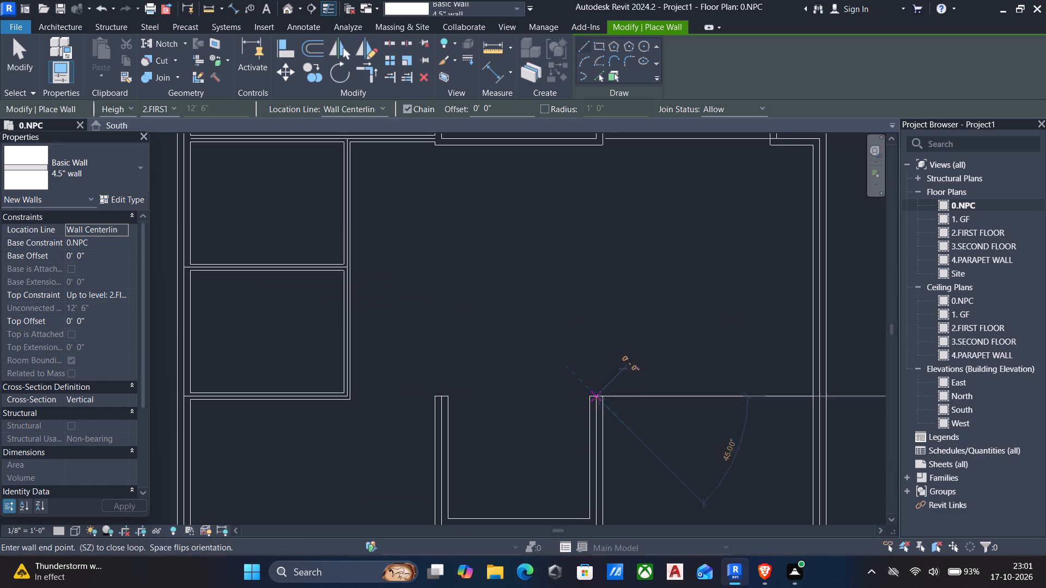
pyautogui.click(814, 395)
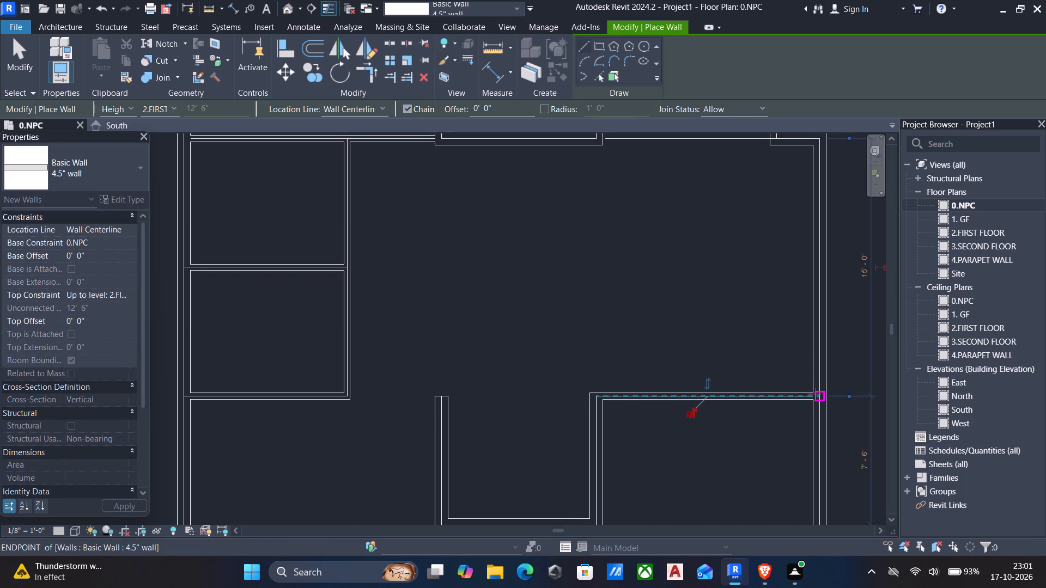
pyautogui.press('Escape')
# Draw a 4.5" wall about 10' long across the open bottom of the upper-right room, ending at the upper recess's right wall.
pyautogui.moveTo(727, 349); pyautogui.dragTo(690, 482, button='middle')
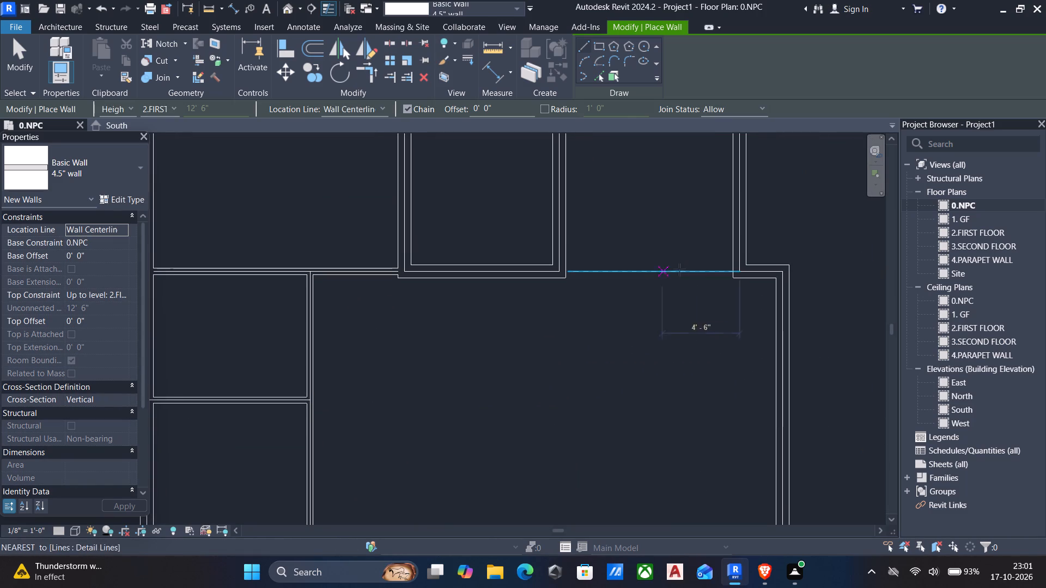
pyautogui.click(732, 271)
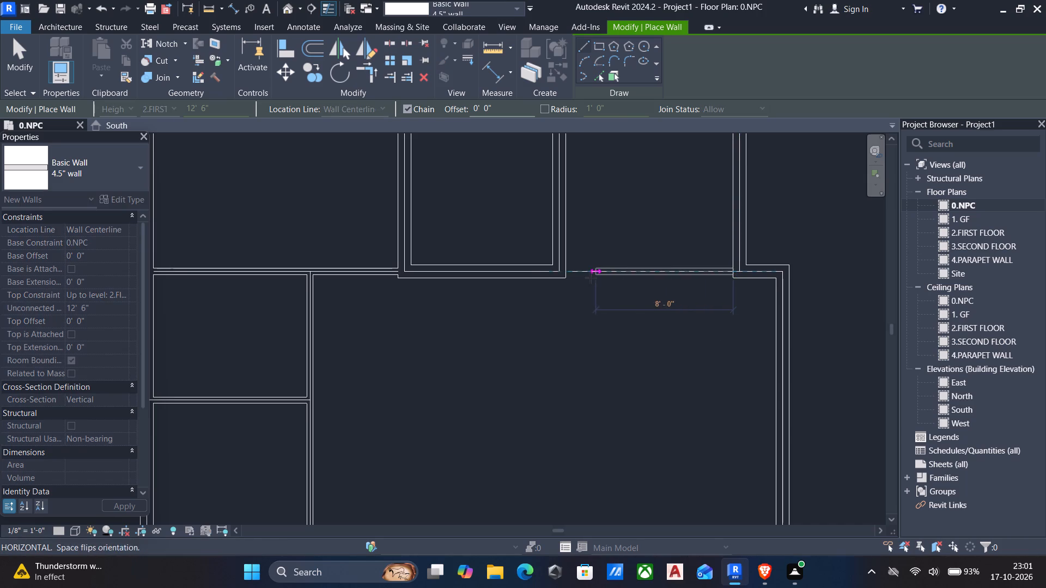
pyautogui.click(567, 275)
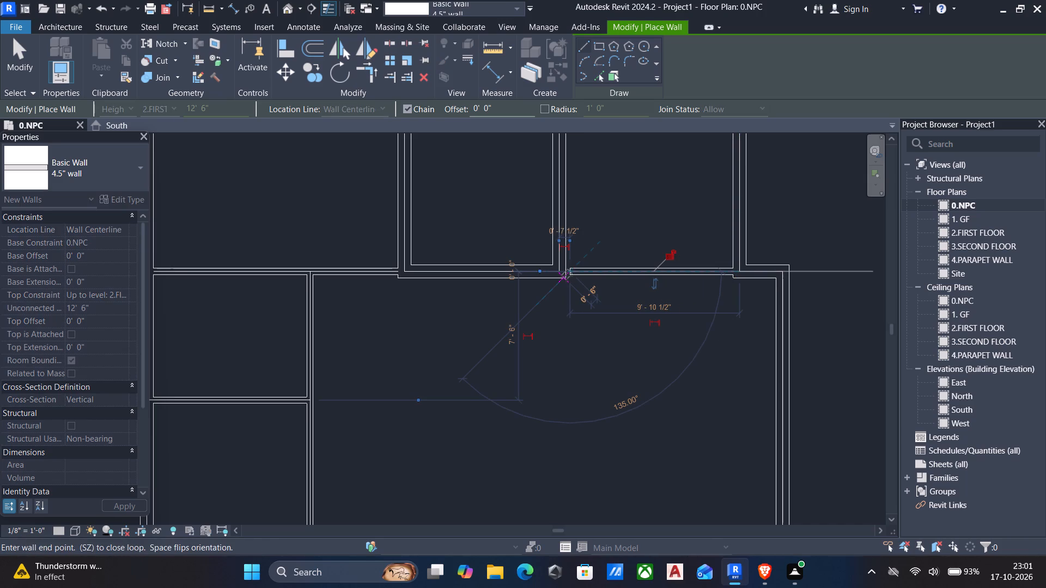
pyautogui.scroll(4, 567, 277)
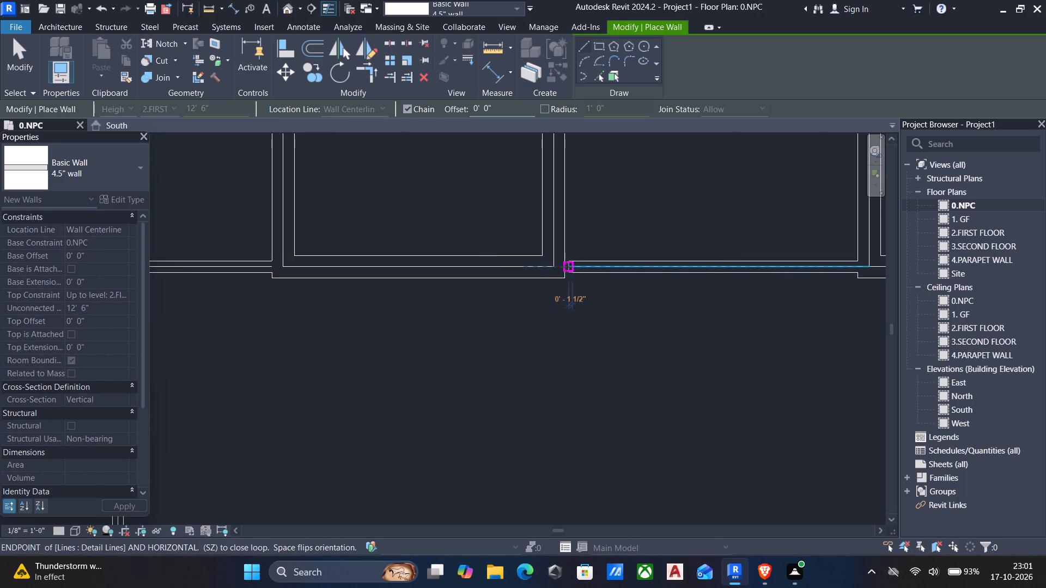
pyautogui.scroll(4, 566, 267)
pyautogui.click(558, 268)
pyautogui.press('Escape')
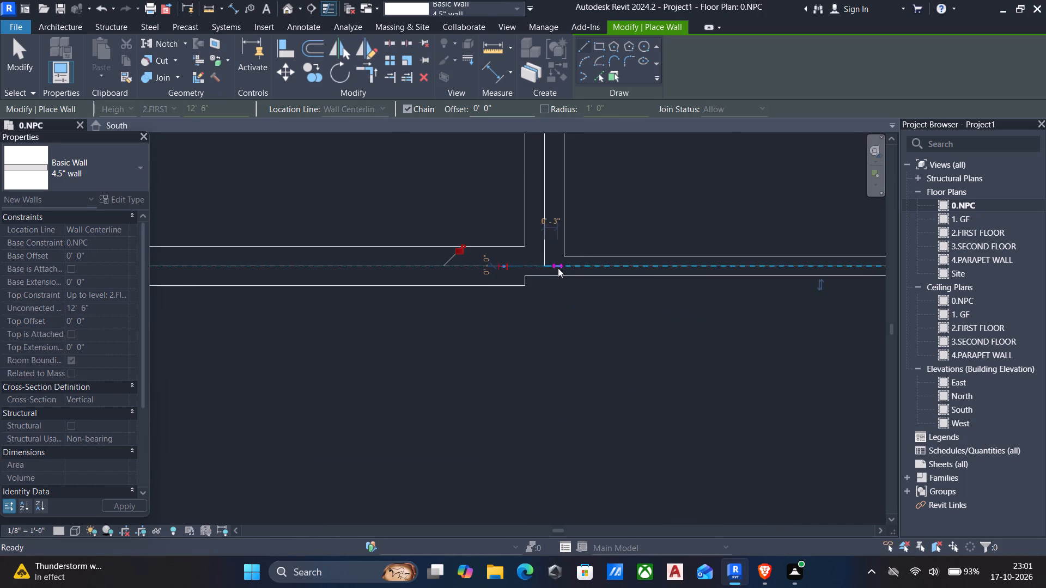
pyautogui.scroll(-5, 584, 300)
pyautogui.press('Escape')
pyautogui.moveTo(605, 298); pyautogui.dragTo(607, 318, button='middle')
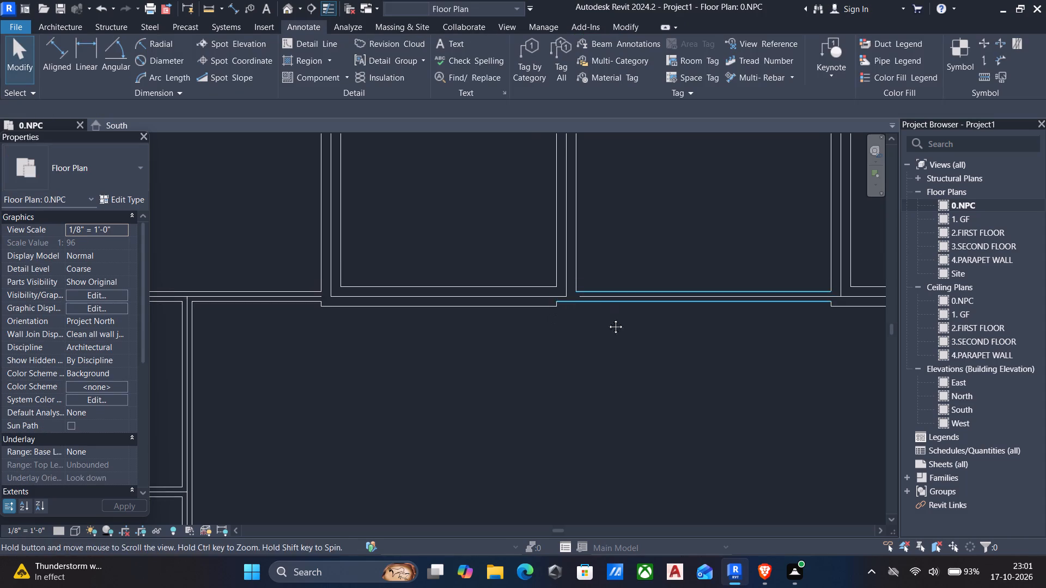
pyautogui.moveTo(607, 318); pyautogui.dragTo(610, 326, button='middle')
# Align the lower face of the upper-right room's 4.5" wall with the lower face of the upper recess's 9" wall.
pyautogui.write('AL')
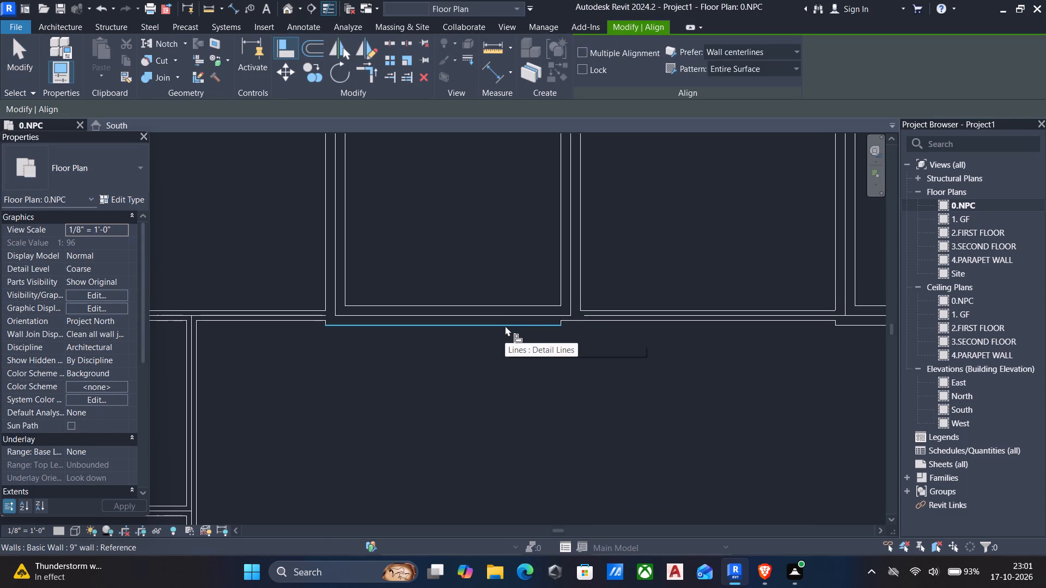
pyautogui.click(505, 326)
pyautogui.click(659, 320)
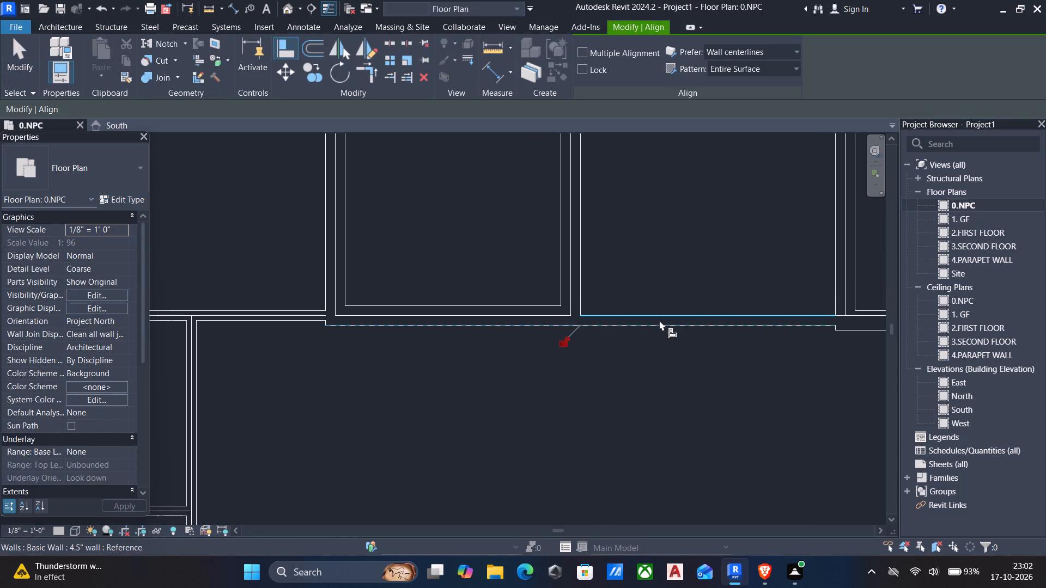
pyautogui.scroll(-4, 617, 347)
pyautogui.moveTo(606, 371); pyautogui.dragTo(686, 337, button='middle')
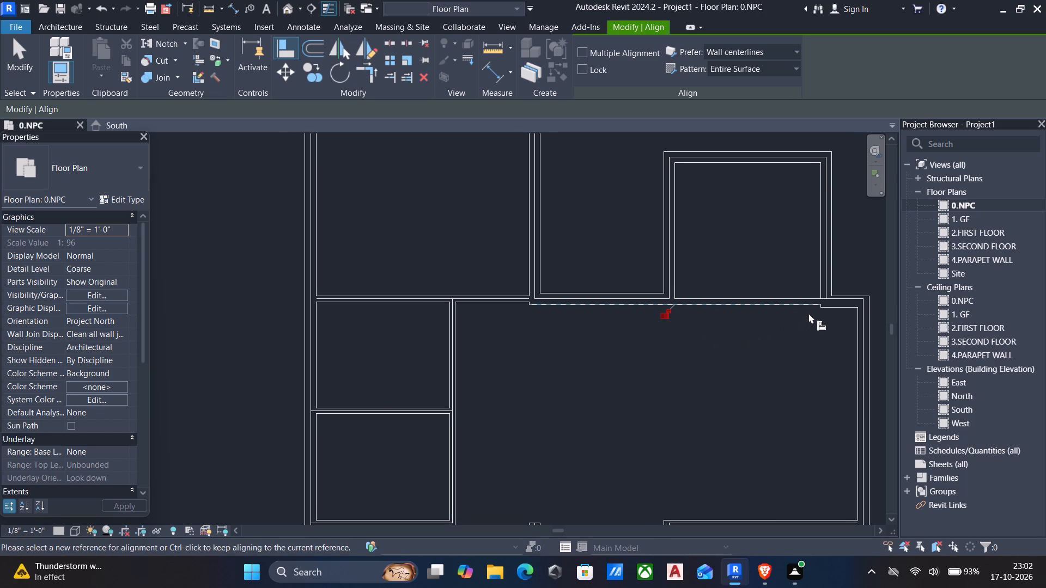
# Align the short 9" wall at the hall's upper-right corner with the lower face of the adjacent 4.5" wall.
pyautogui.click(802, 308)
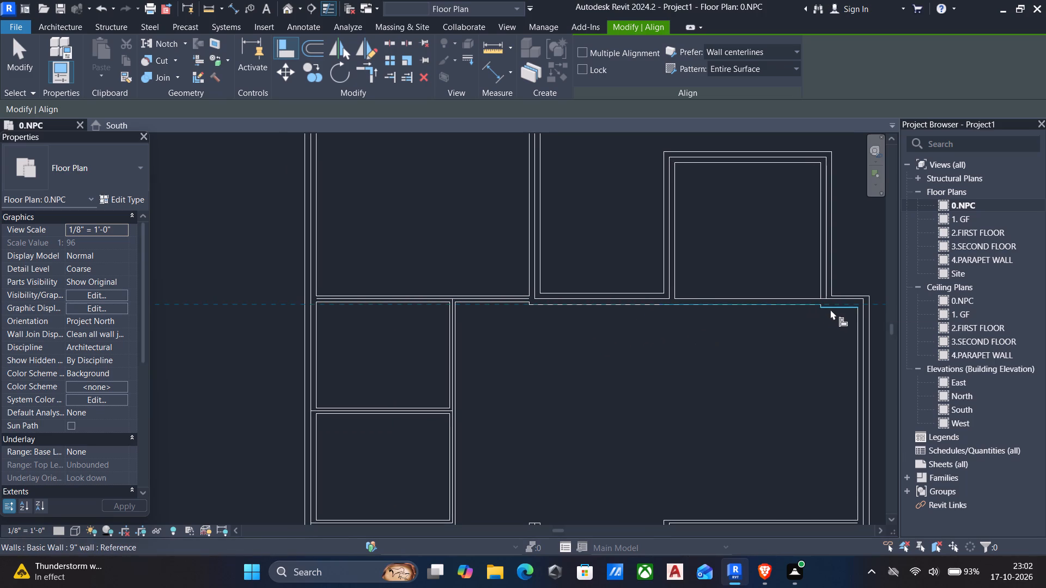
pyautogui.click(830, 310)
# Align the lower face of the left block's top 4.5" wall with the lower face of the upper recess's 9" wall.
pyautogui.moveTo(765, 321); pyautogui.dragTo(750, 319, button='middle')
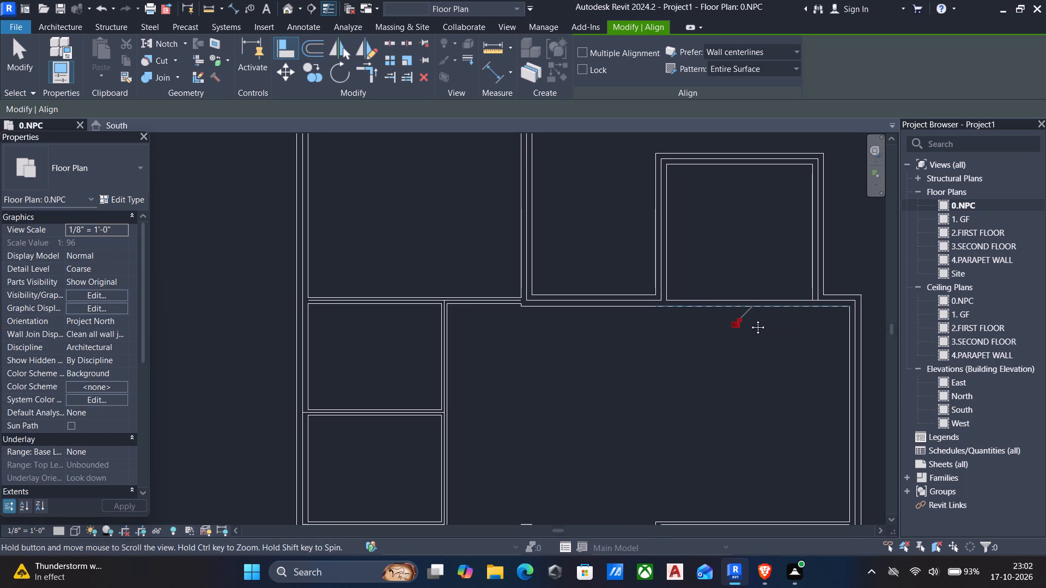
pyautogui.moveTo(750, 319); pyautogui.dragTo(734, 312, button='middle')
pyautogui.moveTo(784, 326); pyautogui.dragTo(743, 301, button='middle')
pyautogui.moveTo(536, 297); pyautogui.dragTo(540, 298, button='middle')
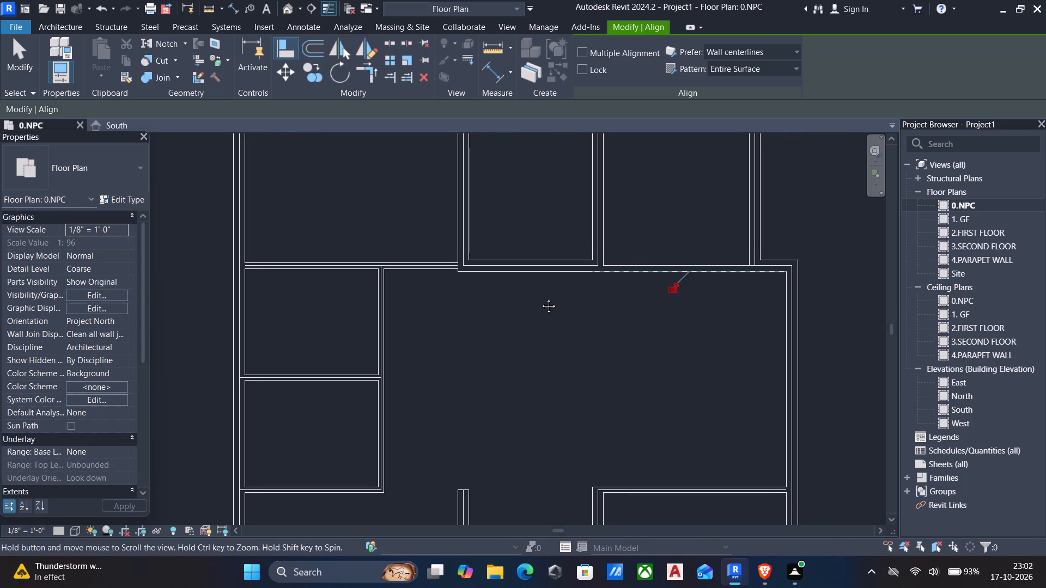
pyautogui.moveTo(540, 298); pyautogui.dragTo(619, 309, button='middle')
pyautogui.scroll(3, 613, 295)
pyautogui.click(603, 278)
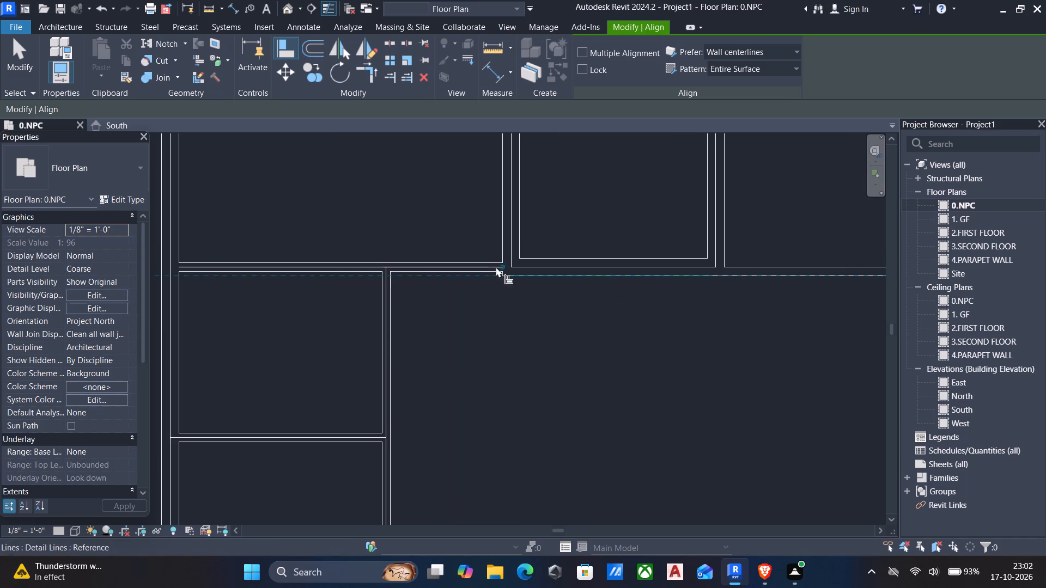
pyautogui.click(410, 269)
# Align the free end of the lower recess's left wall with the upper face of the lower-right room's 4.5" wall.
pyautogui.scroll(-4, 423, 297)
pyautogui.moveTo(440, 325); pyautogui.dragTo(473, 289, button='middle')
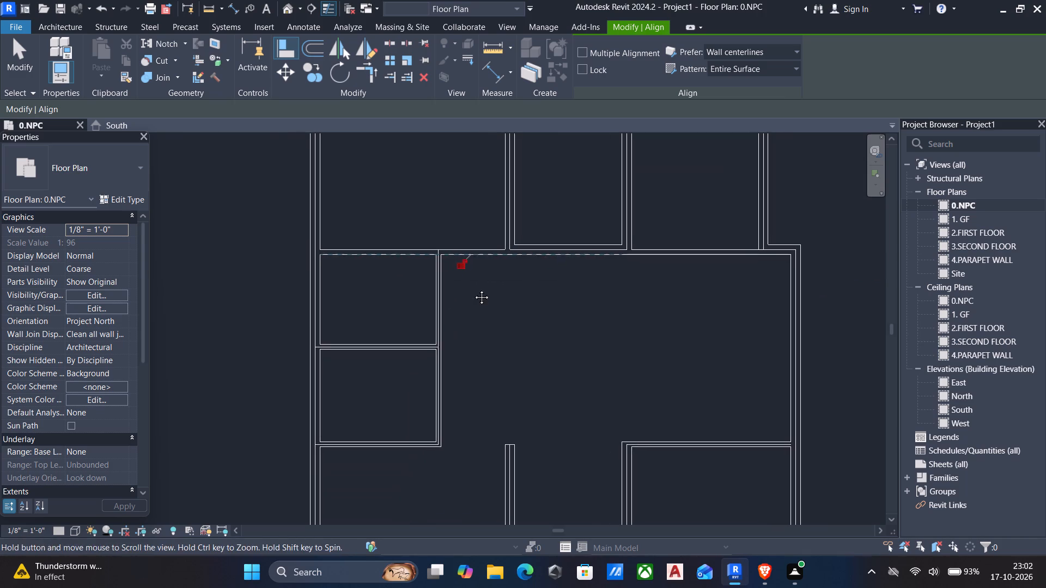
pyautogui.moveTo(473, 289); pyautogui.dragTo(475, 286, button='middle')
pyautogui.moveTo(477, 323); pyautogui.dragTo(484, 257, button='middle')
pyautogui.scroll(3, 702, 383)
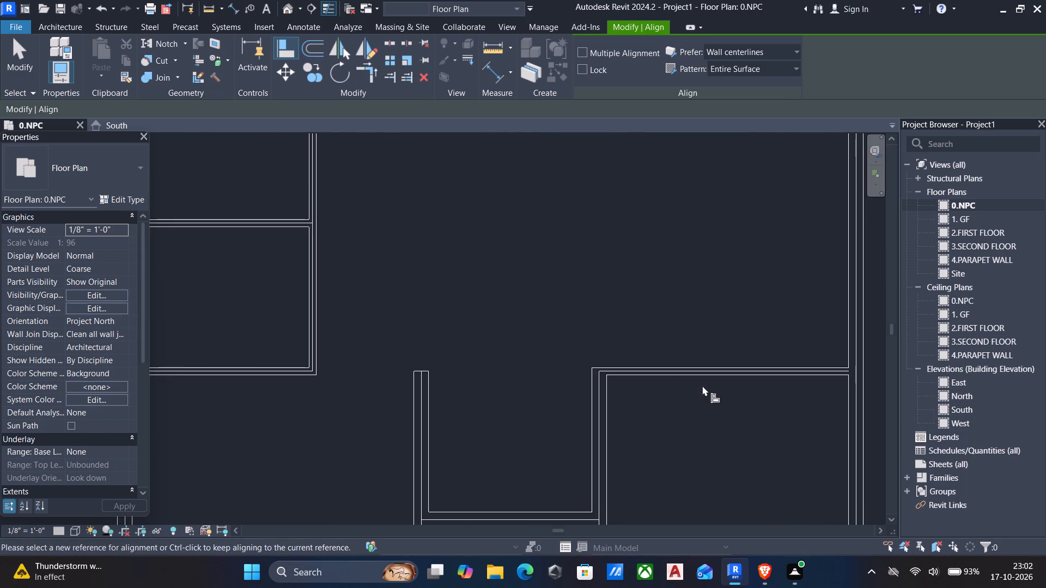
pyautogui.moveTo(666, 390); pyautogui.dragTo(655, 330, button='middle')
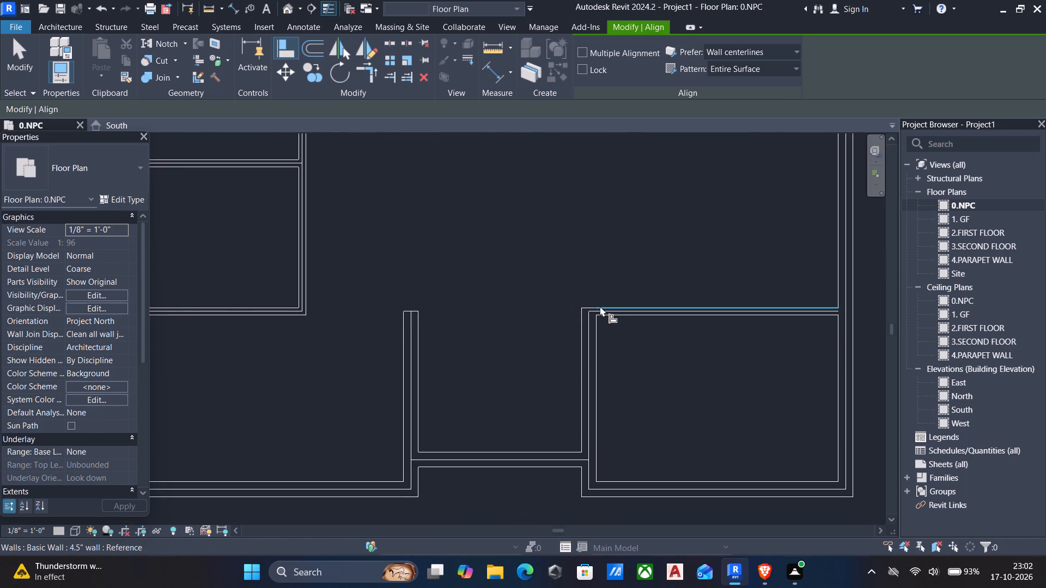
pyautogui.click(600, 306)
pyautogui.scroll(3, 413, 314)
pyautogui.click(411, 312)
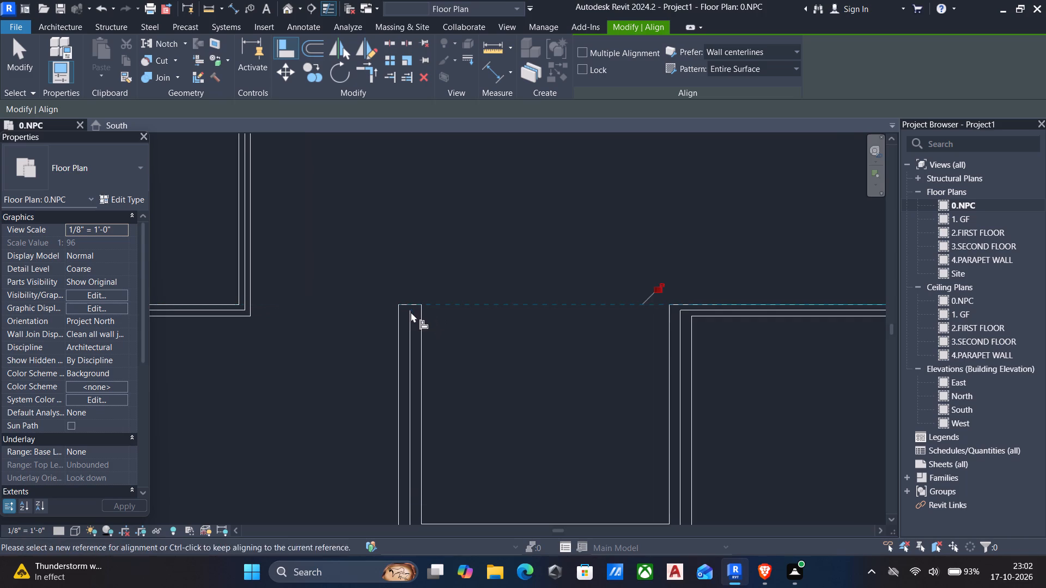
# Align the lower face of the left block's bottom horizontal 4.5" partition with the end of the lower recess's left wall.
pyautogui.scroll(-3, 413, 329)
pyautogui.moveTo(420, 345); pyautogui.dragTo(480, 306, button='middle')
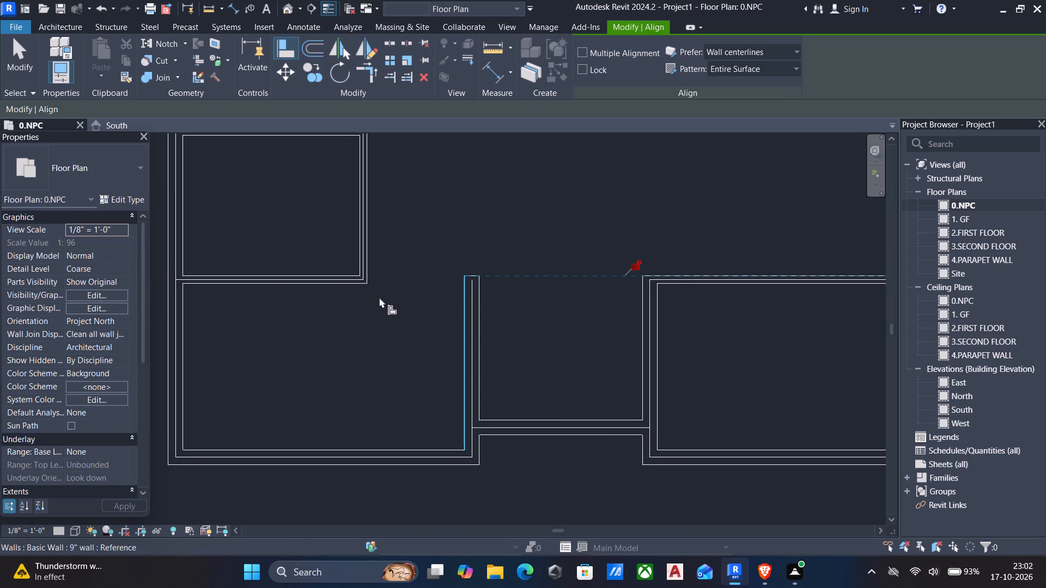
pyautogui.click(471, 274)
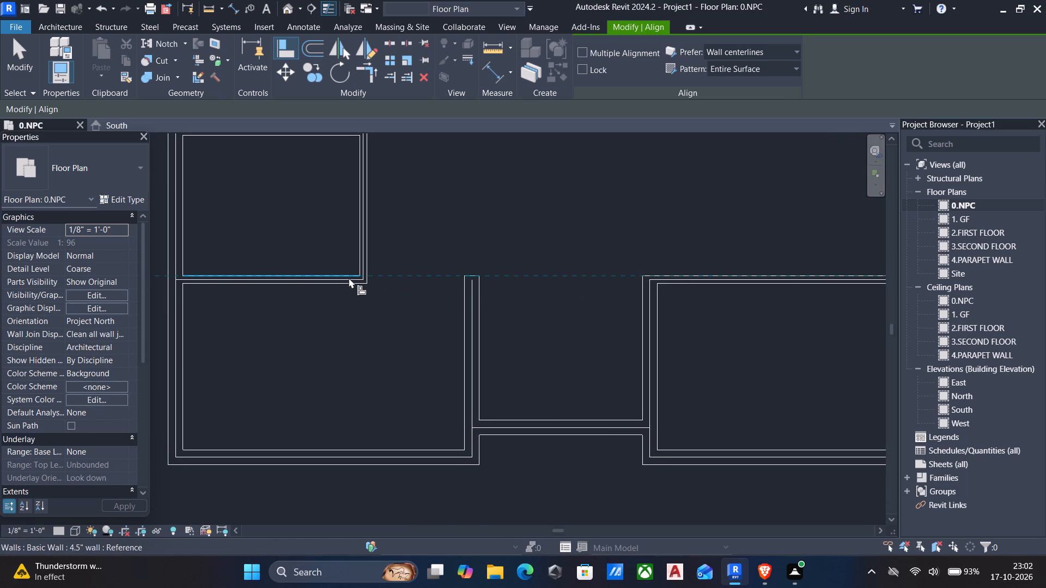
pyautogui.click(349, 285)
pyautogui.scroll(-3, 384, 291)
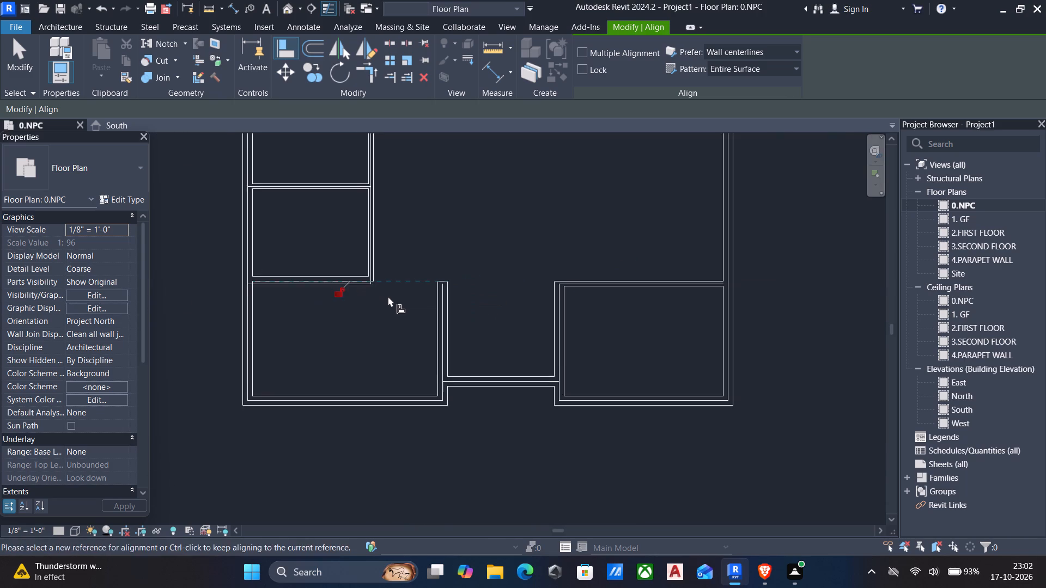
pyautogui.moveTo(389, 296); pyautogui.dragTo(448, 260, button='middle')
pyautogui.scroll(1, 451, 257)
pyautogui.moveTo(381, 268); pyautogui.dragTo(443, 301, button='middle')
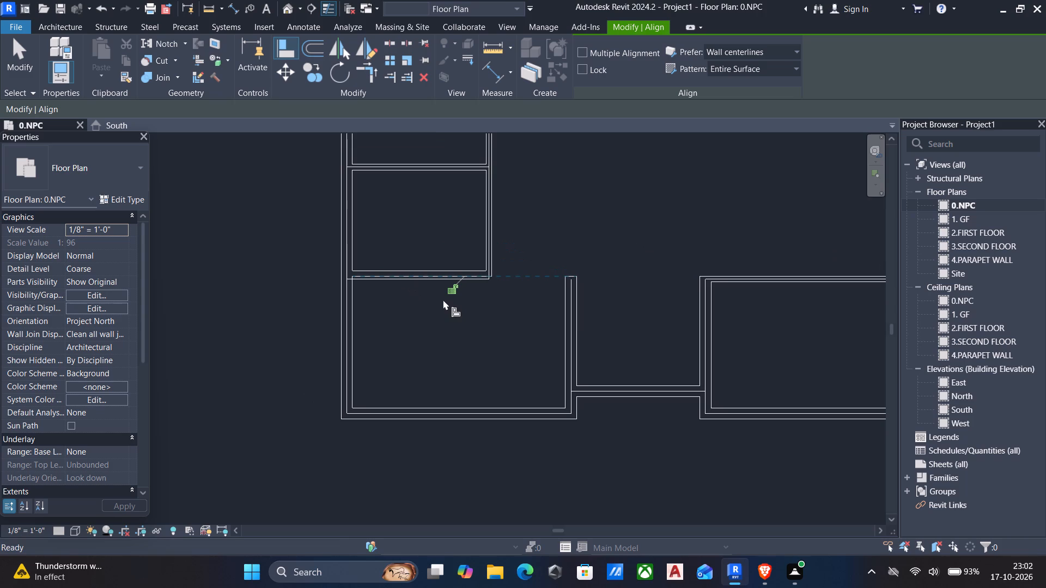
pyautogui.press('Escape')
pyautogui.scroll(3, 439, 275)
pyautogui.press('Escape')
# Select all the detail lines in the plan and delete them.
pyautogui.click(440, 277)
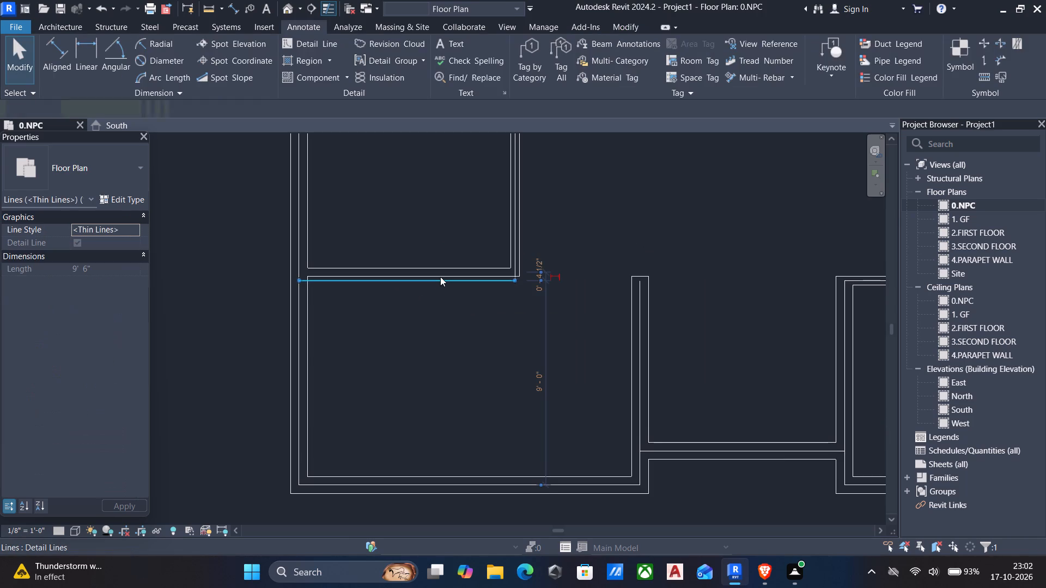
pyautogui.press('Escape')
pyautogui.click(439, 279)
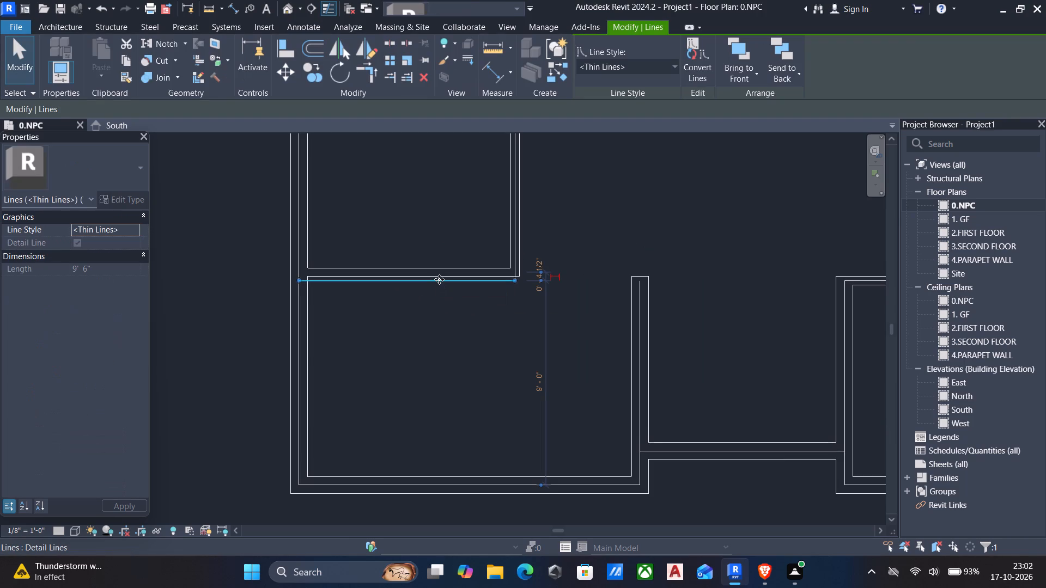
pyautogui.write('SA')
pyautogui.scroll(-3, 480, 325)
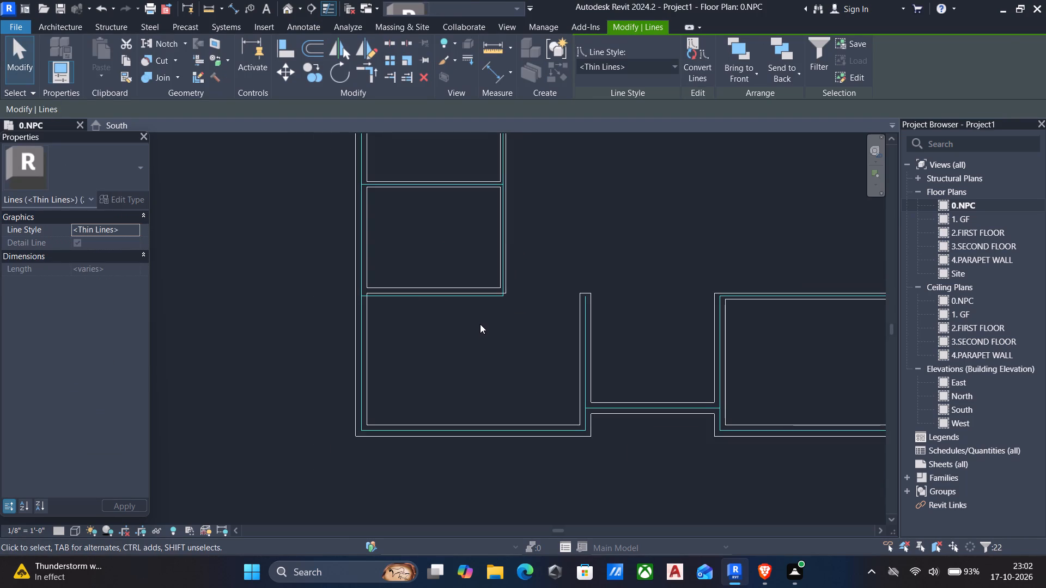
pyautogui.press('Delete')
# Review the whole 0.NPC wall layout and inspect the left block's vertical 4.5" partition.
pyautogui.scroll(-4, 500, 341)
pyautogui.moveTo(530, 362); pyautogui.dragTo(447, 390, button='middle')
pyautogui.scroll(-3, 512, 326)
pyautogui.moveTo(514, 328); pyautogui.dragTo(507, 359, button='middle')
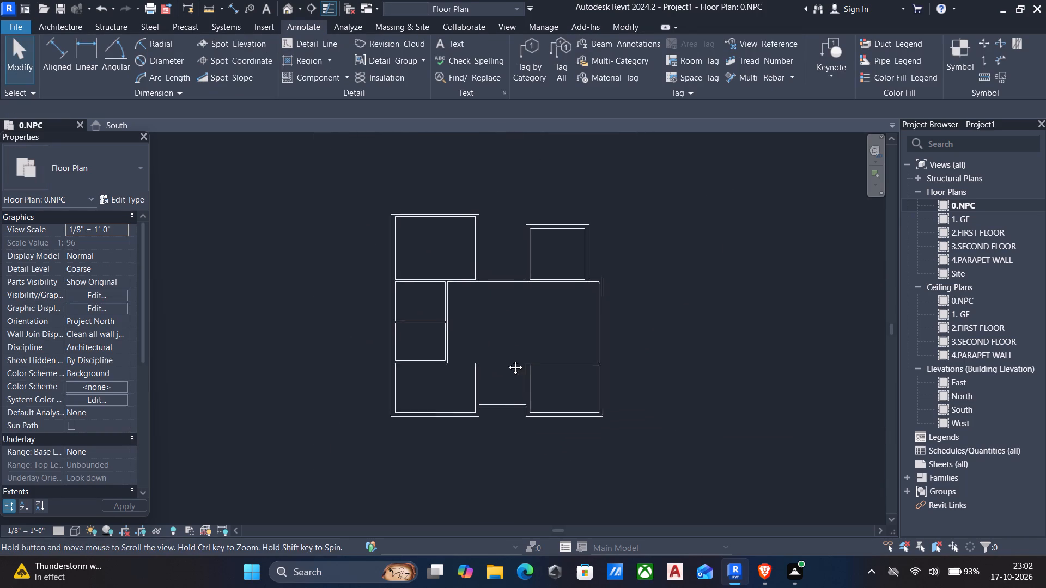
pyautogui.moveTo(507, 359); pyautogui.dragTo(512, 369, button='middle')
pyautogui.scroll(3, 578, 318)
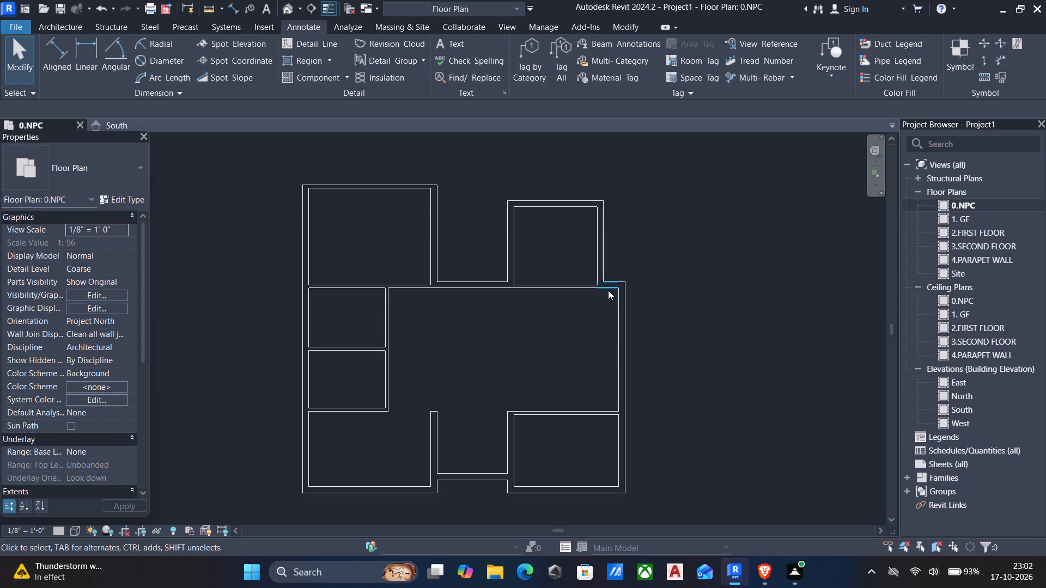
pyautogui.moveTo(509, 359); pyautogui.dragTo(603, 315, button='middle')
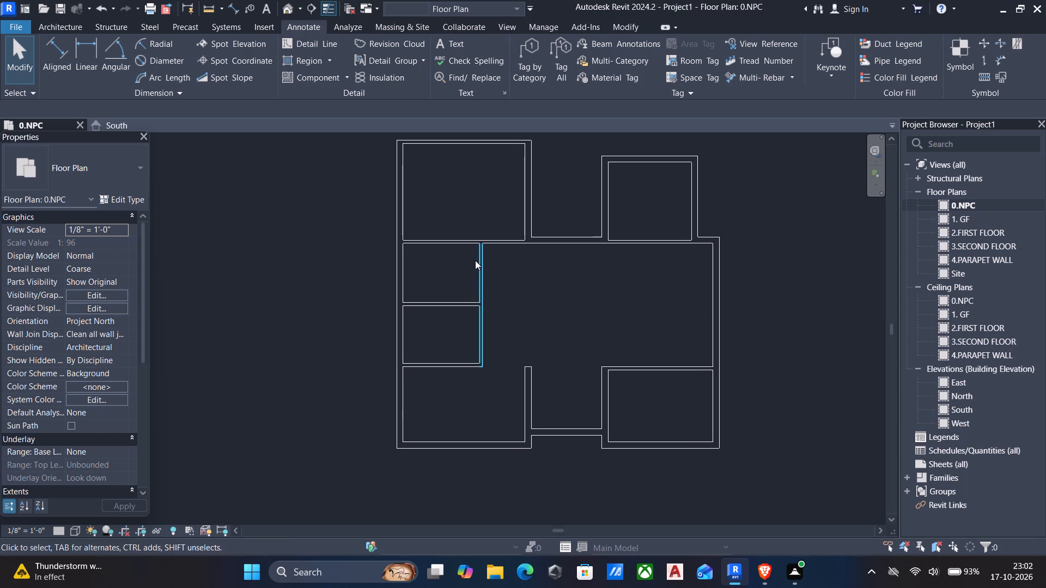
pyautogui.click(475, 261)
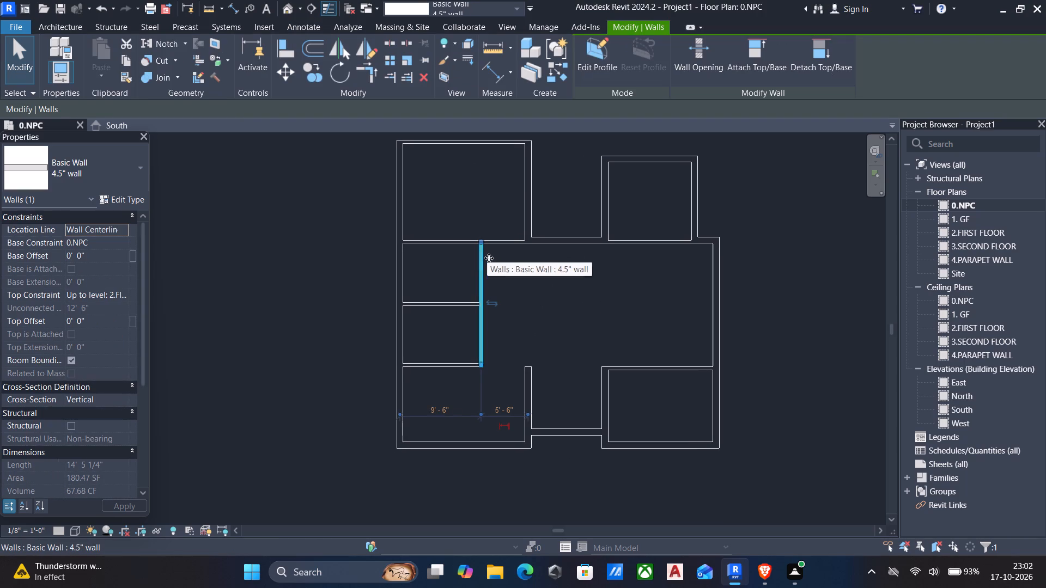
pyautogui.press('Escape')
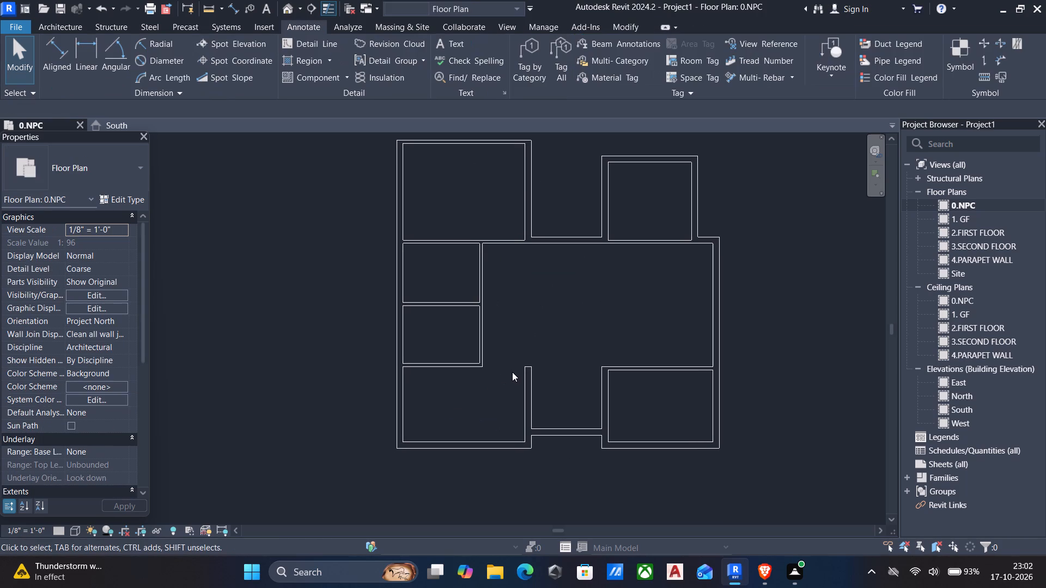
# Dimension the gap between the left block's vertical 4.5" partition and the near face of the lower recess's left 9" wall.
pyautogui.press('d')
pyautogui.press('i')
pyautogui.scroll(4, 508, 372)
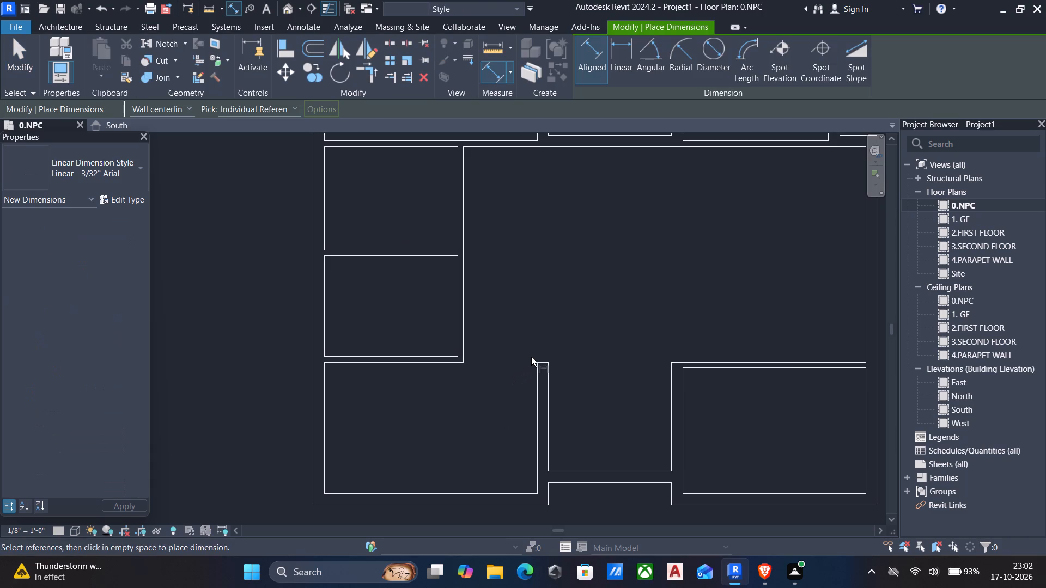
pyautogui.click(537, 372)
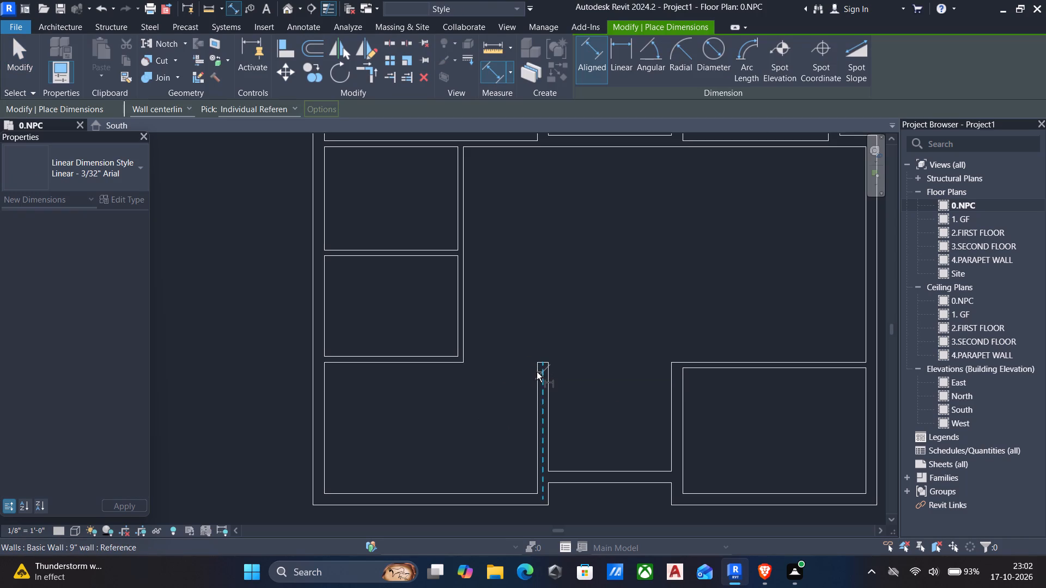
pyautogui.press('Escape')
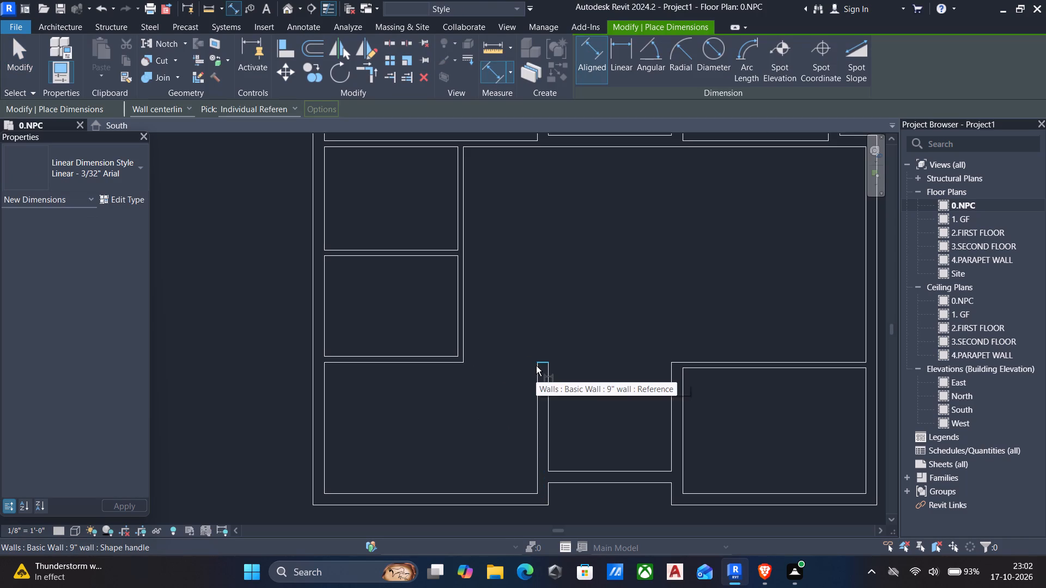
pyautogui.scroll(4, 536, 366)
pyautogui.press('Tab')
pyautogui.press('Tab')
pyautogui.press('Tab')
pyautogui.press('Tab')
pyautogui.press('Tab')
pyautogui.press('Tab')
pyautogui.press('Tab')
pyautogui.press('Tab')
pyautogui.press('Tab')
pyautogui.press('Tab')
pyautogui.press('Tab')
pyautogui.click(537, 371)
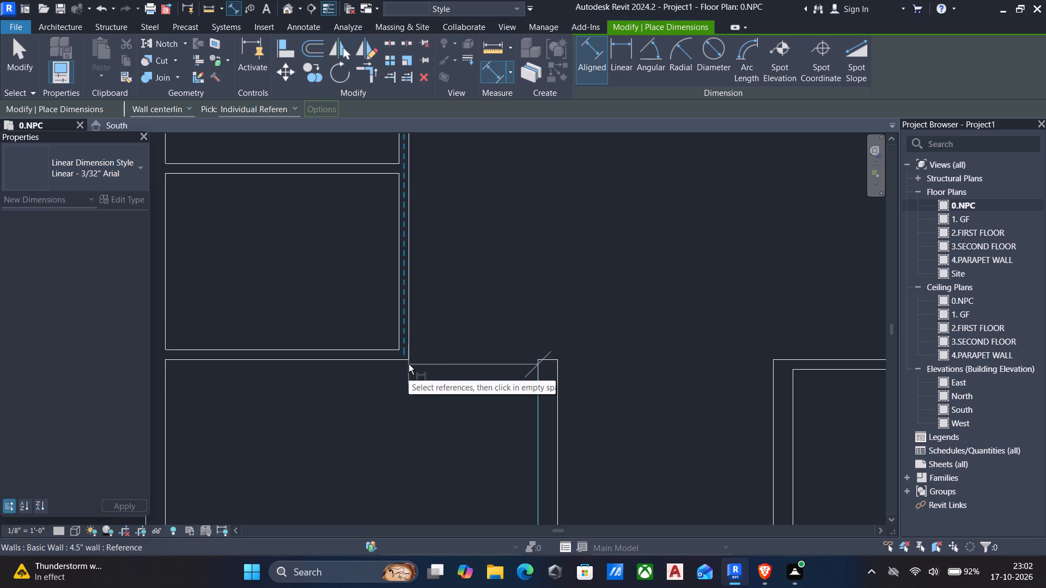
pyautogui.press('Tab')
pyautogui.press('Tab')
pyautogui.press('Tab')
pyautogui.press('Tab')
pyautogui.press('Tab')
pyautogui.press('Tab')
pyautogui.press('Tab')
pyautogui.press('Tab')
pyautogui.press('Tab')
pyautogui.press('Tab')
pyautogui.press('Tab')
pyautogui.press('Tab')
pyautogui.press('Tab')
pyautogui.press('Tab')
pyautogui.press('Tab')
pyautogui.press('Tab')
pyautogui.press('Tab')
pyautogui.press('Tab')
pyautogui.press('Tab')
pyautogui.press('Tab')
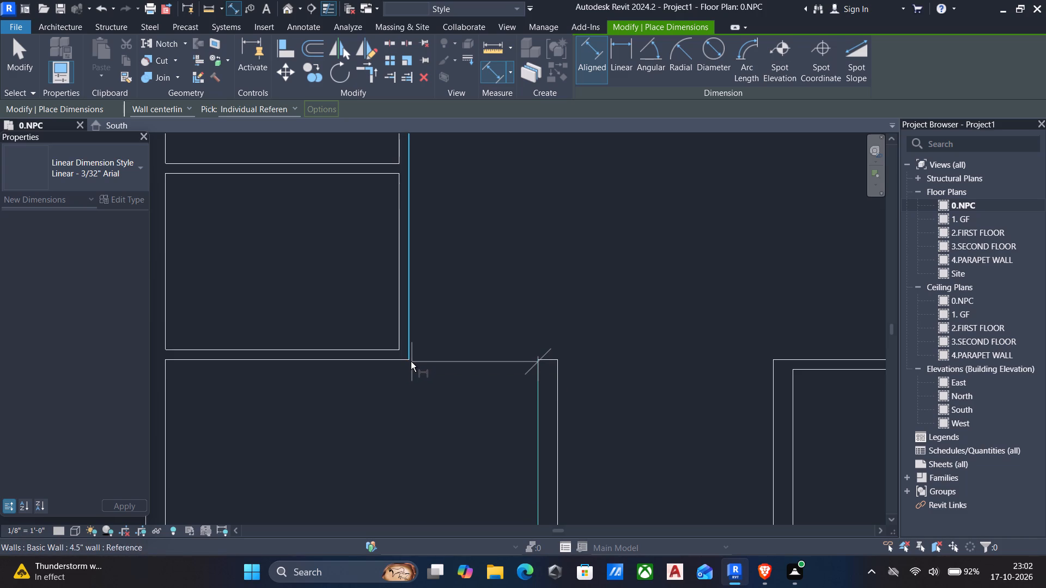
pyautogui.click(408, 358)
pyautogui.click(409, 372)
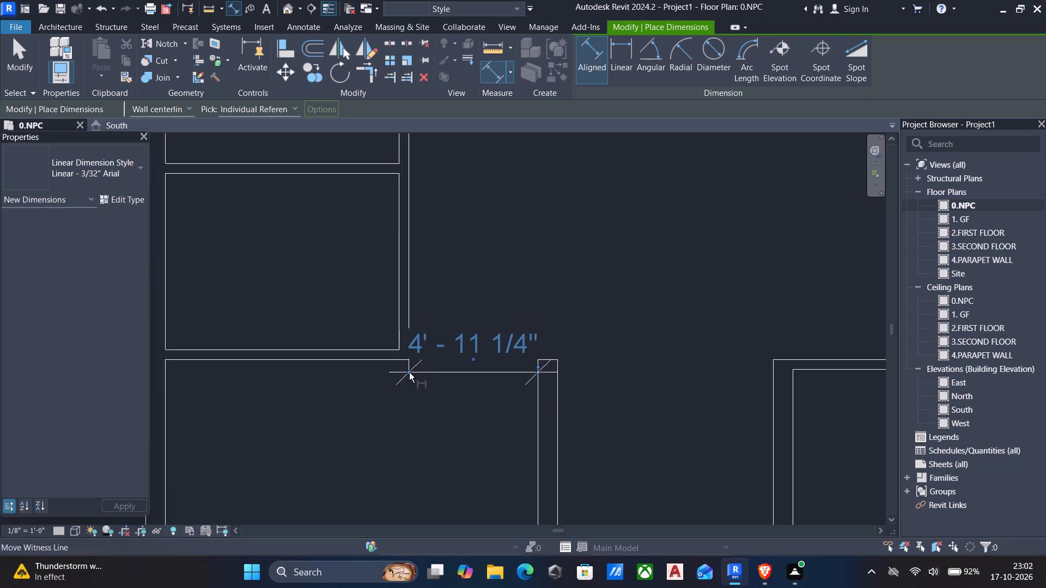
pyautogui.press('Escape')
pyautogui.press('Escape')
# Move the left block's vertical 4.5" partition so its centerline lies 4' from the lower recess's left wall.
pyautogui.click(397, 322)
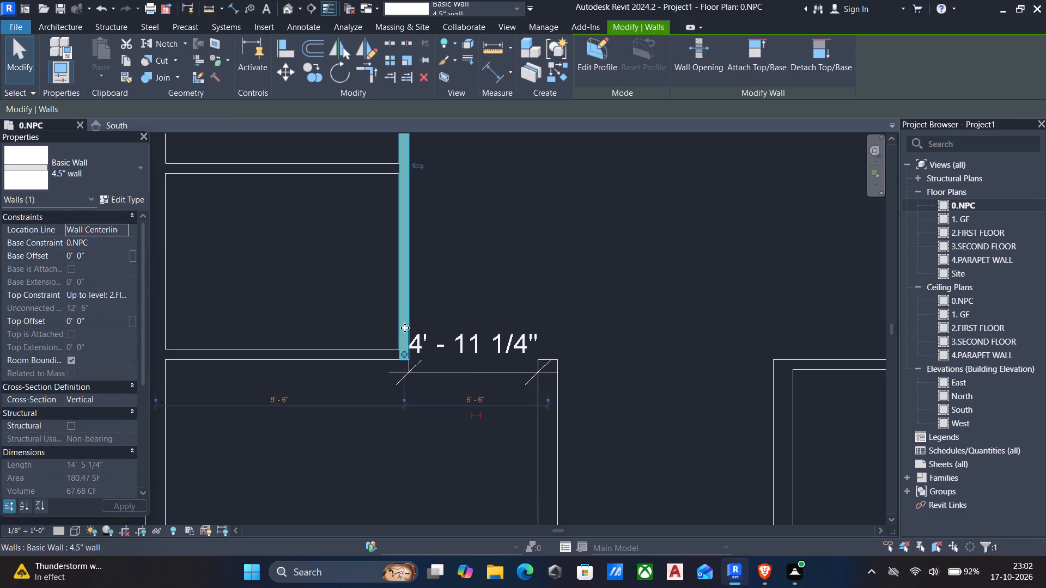
pyautogui.click(479, 400)
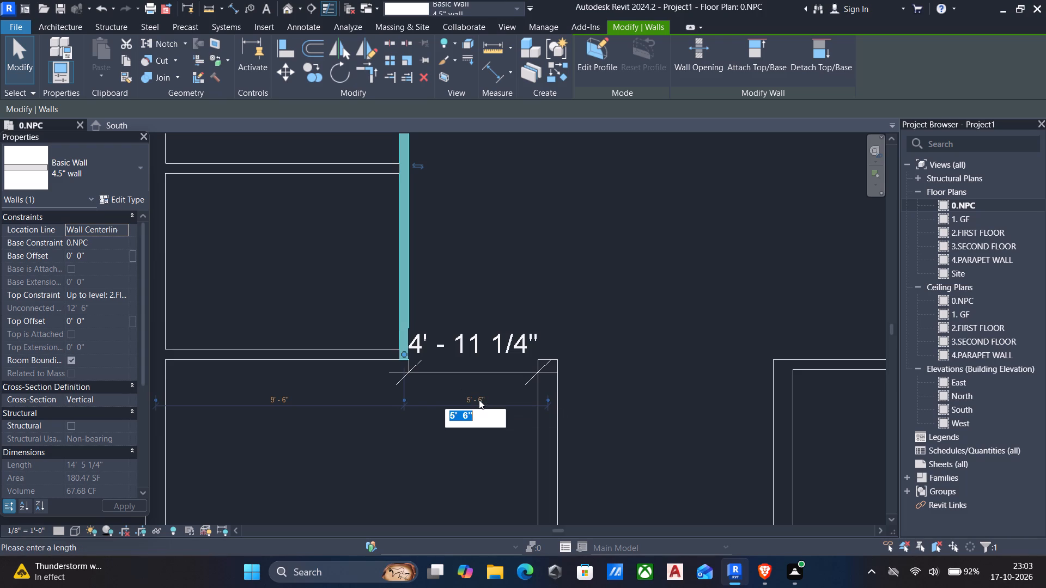
pyautogui.write("4'")
pyautogui.press('Return')
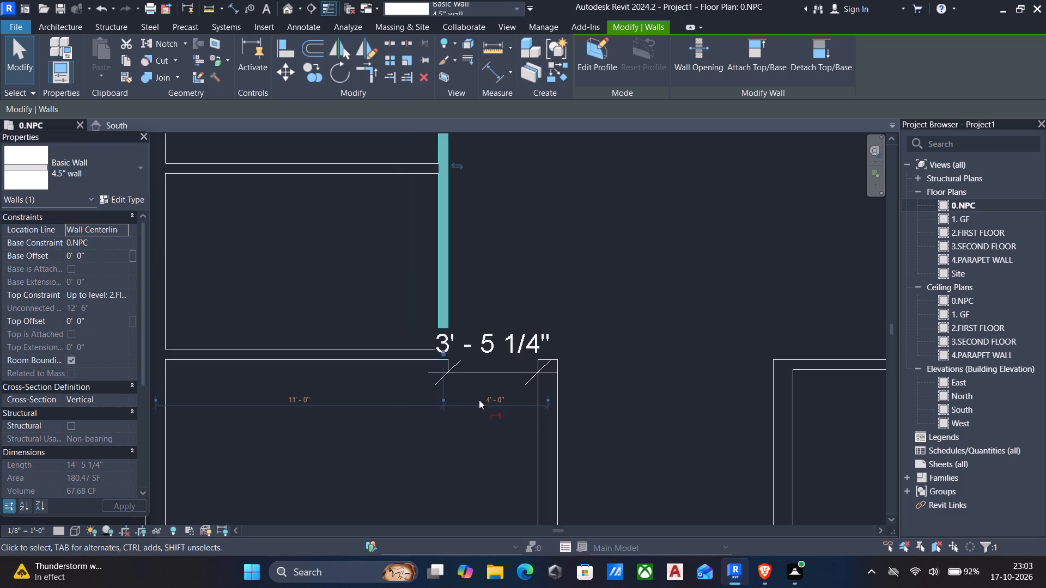
pyautogui.press('Escape')
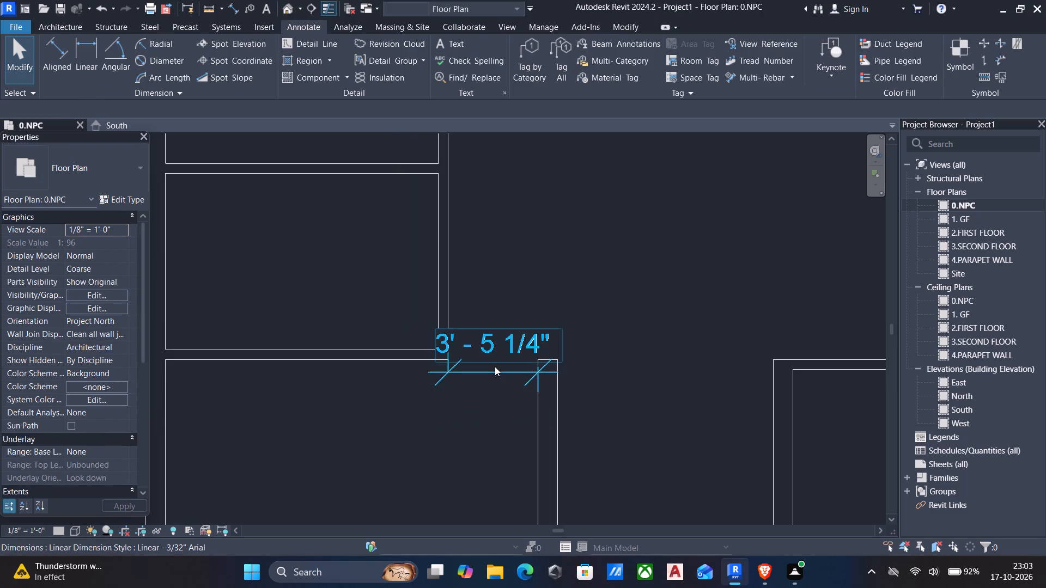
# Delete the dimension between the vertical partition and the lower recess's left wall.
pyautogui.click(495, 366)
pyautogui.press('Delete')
# Trim/extend the left block's bottom horizontal 4.5" partition and the lower recess's left 9" wall to meet in a corner.
pyautogui.scroll(-5, 495, 374)
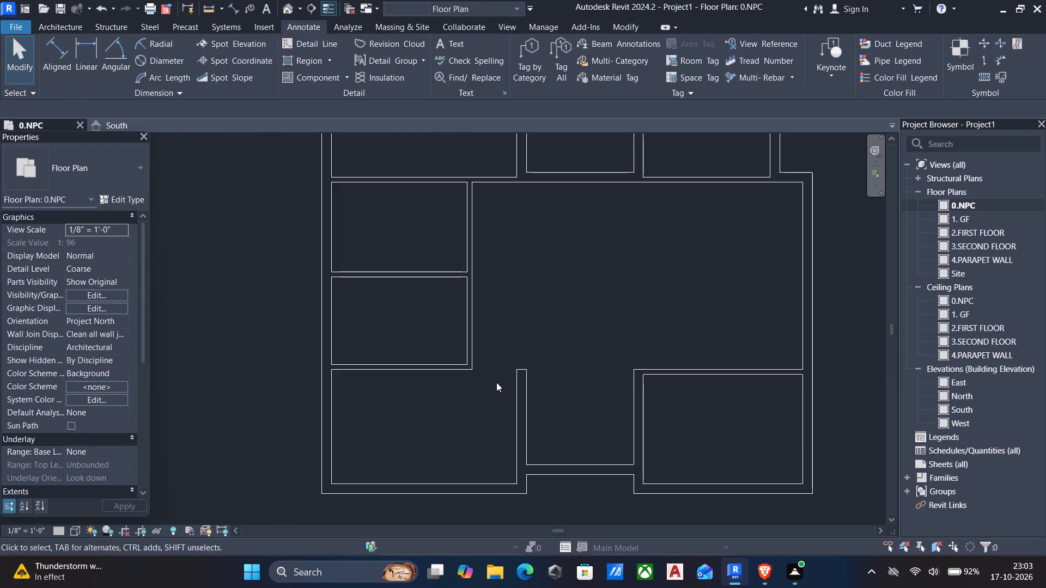
pyautogui.moveTo(500, 305); pyautogui.dragTo(447, 350, button='middle')
pyautogui.scroll(-1, 434, 372)
pyautogui.moveTo(467, 401); pyautogui.dragTo(480, 277, button='middle')
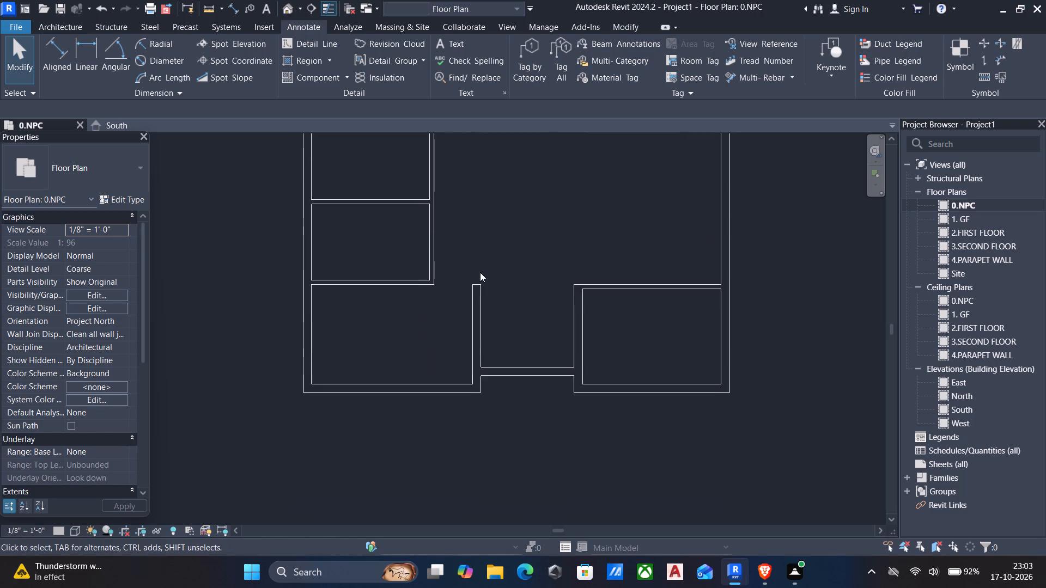
pyautogui.moveTo(585, 287); pyautogui.dragTo(585, 323, button='middle')
pyautogui.scroll(-2, 584, 327)
pyautogui.moveTo(542, 369); pyautogui.dragTo(560, 313, button='middle')
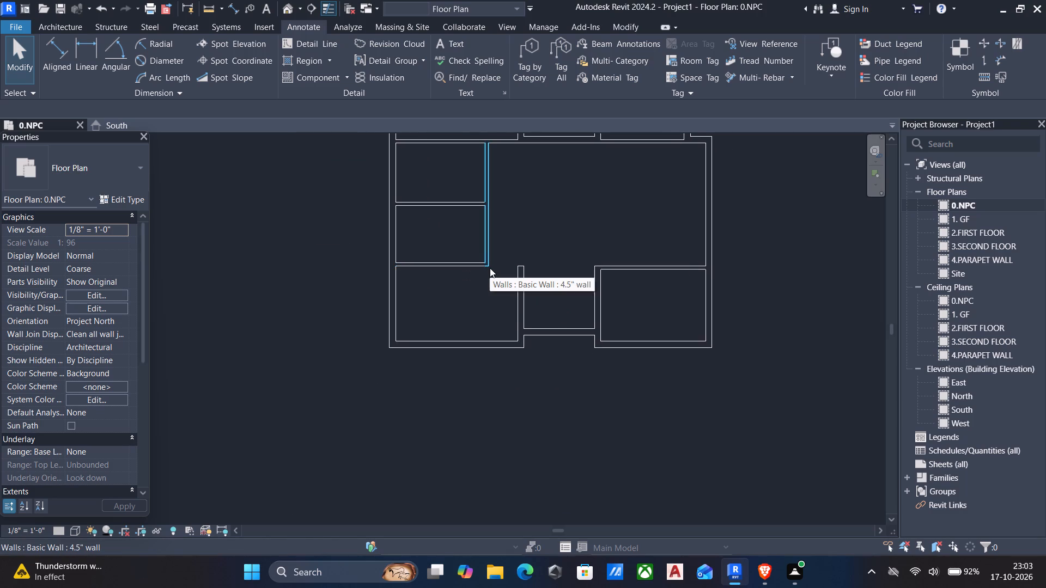
pyautogui.write('TR')
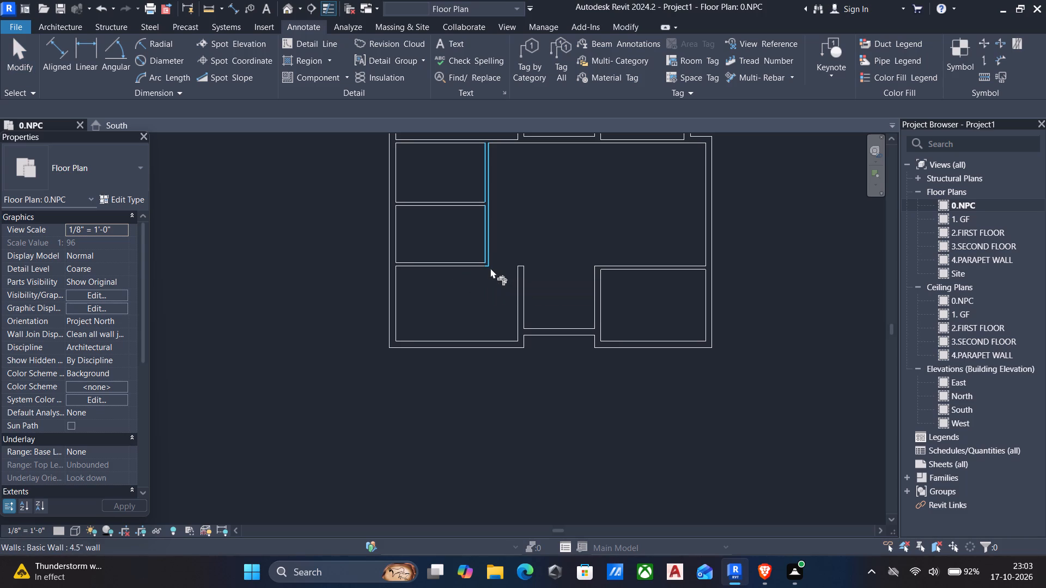
pyautogui.click(524, 295)
pyautogui.click(421, 263)
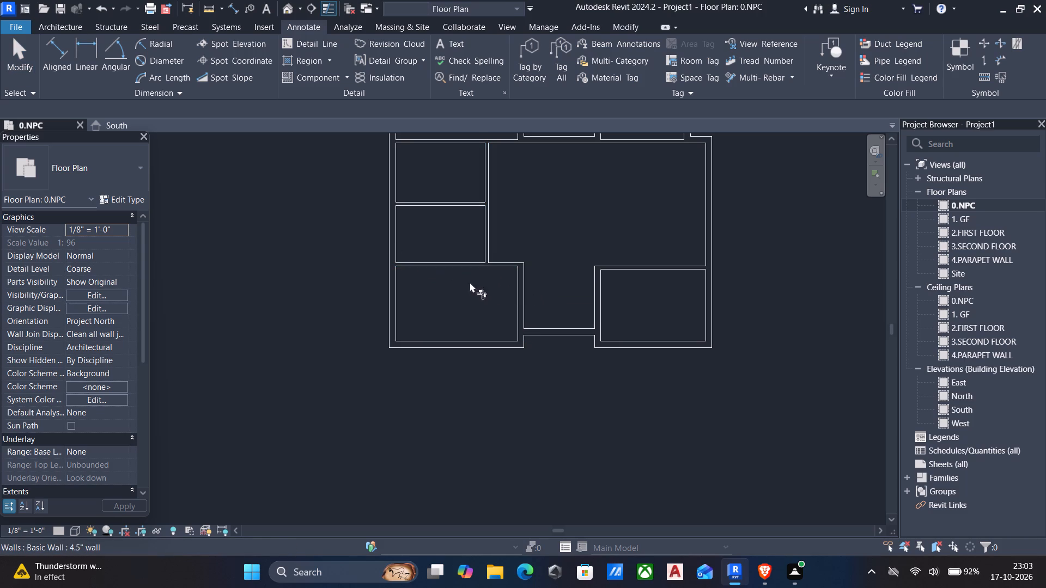
pyautogui.moveTo(521, 291); pyautogui.dragTo(517, 351, button='middle')
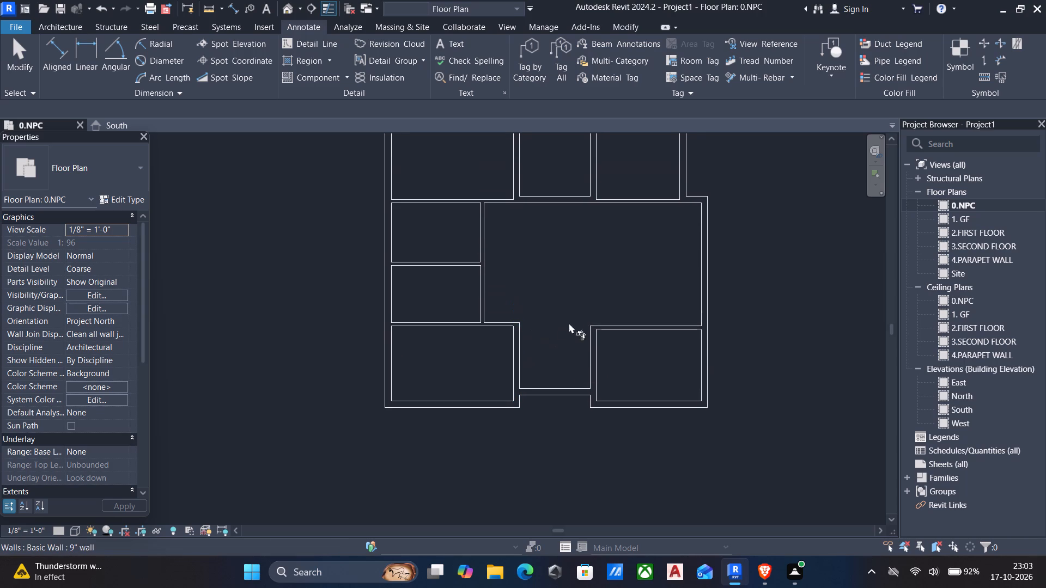
pyautogui.scroll(-3, 631, 308)
pyautogui.moveTo(626, 276); pyautogui.dragTo(610, 291, button='middle')
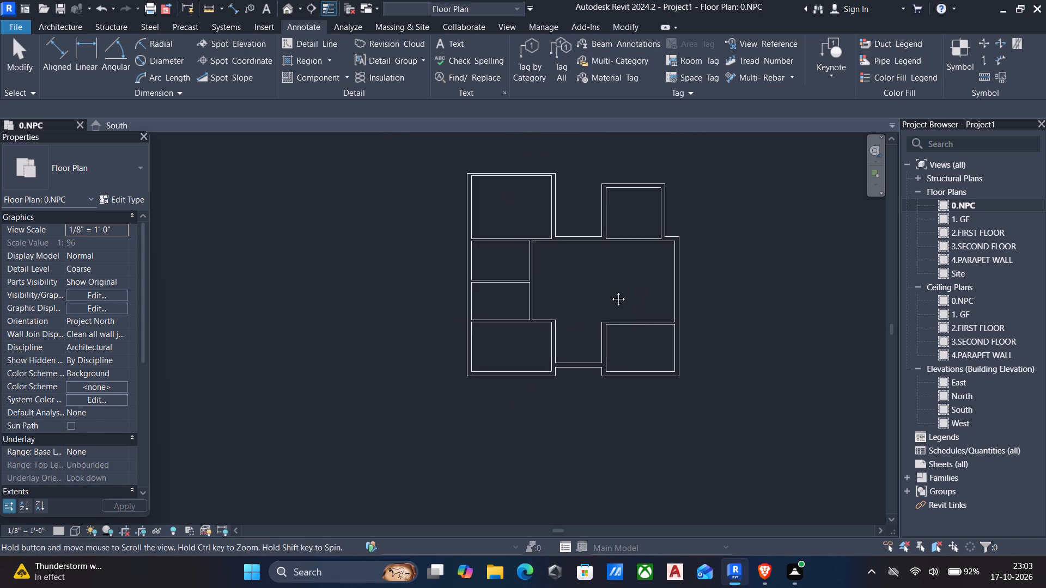
pyautogui.moveTo(610, 291); pyautogui.dragTo(599, 303, button='middle')
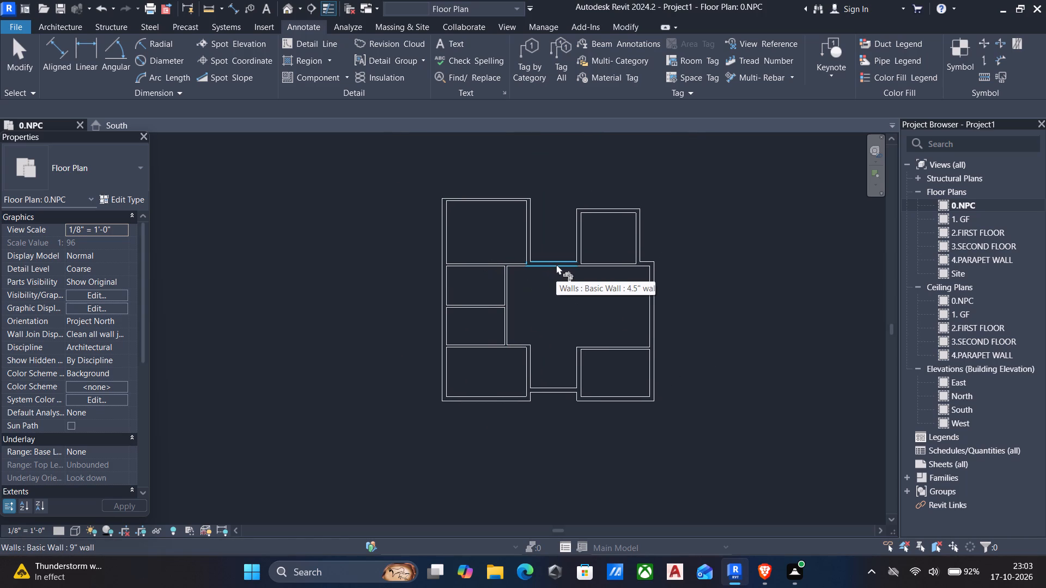
pyautogui.press('Escape')
pyautogui.press('Escape')
# Change the upper-left room's top outer wall to the 9" wall type.
pyautogui.click(491, 204)
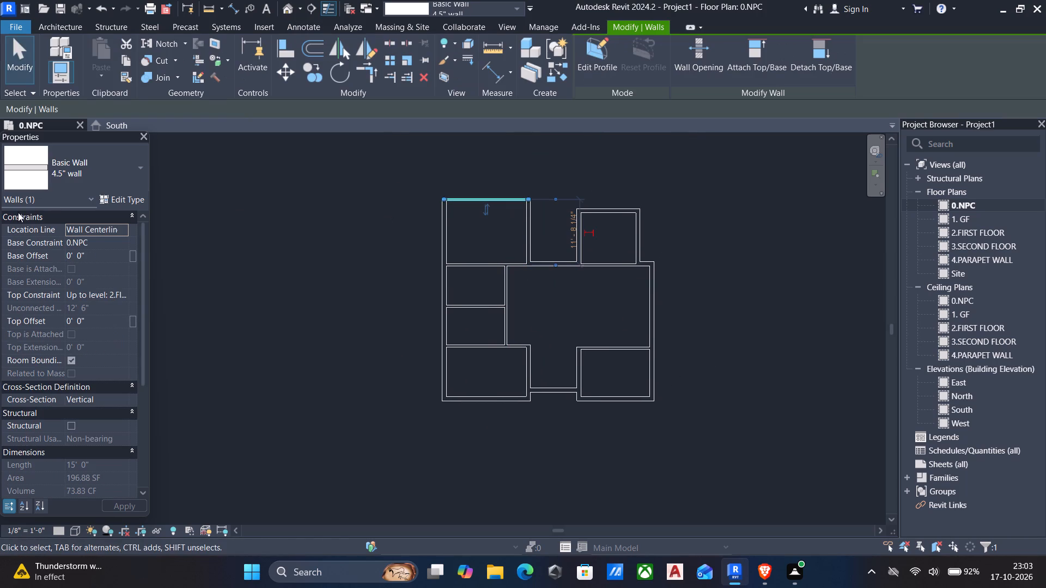
pyautogui.click(72, 173)
pyautogui.click(74, 271)
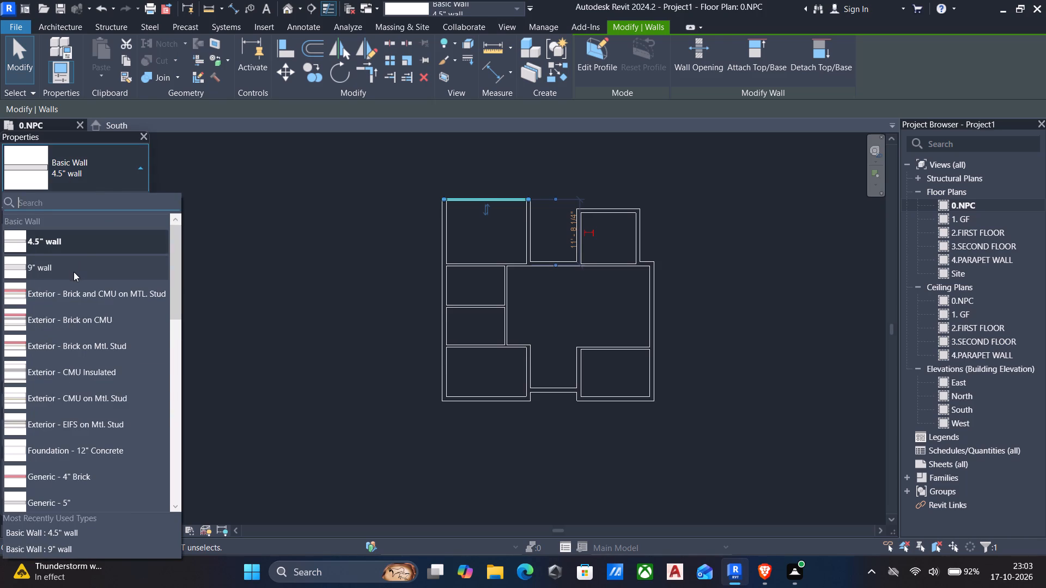
pyautogui.press('Escape')
# Review the overall wall layout and inspect the left block's vertical partition.
pyautogui.moveTo(532, 302); pyautogui.dragTo(532, 285, button='middle')
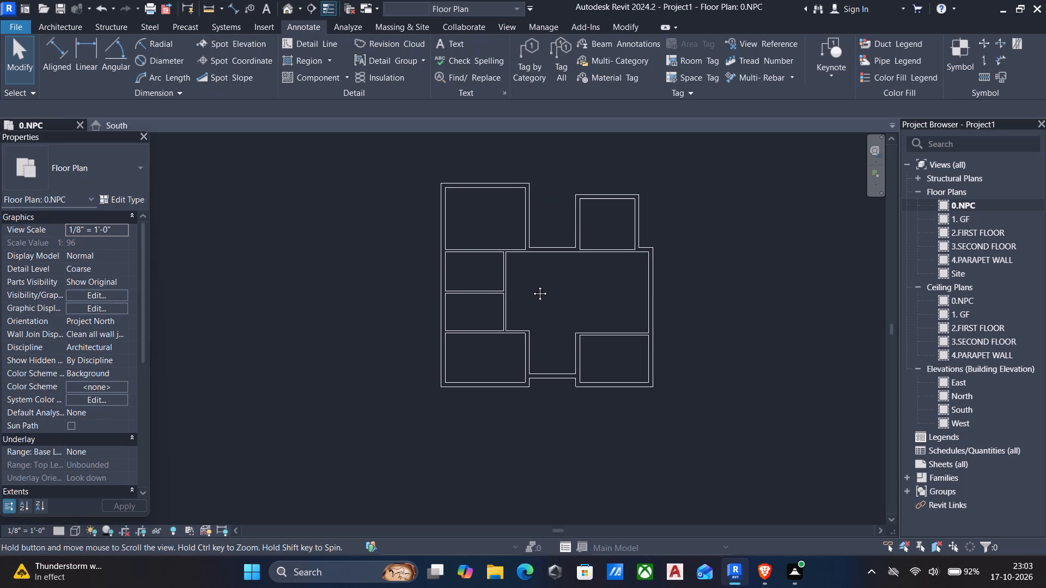
pyautogui.moveTo(532, 285); pyautogui.dragTo(533, 281, button='middle')
pyautogui.scroll(3, 489, 241)
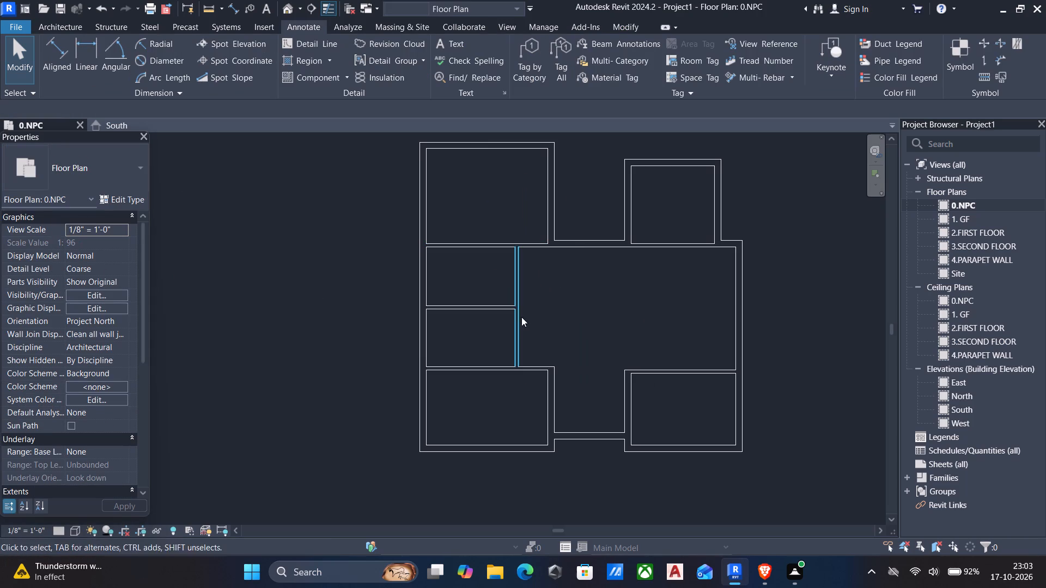
pyautogui.click(517, 292)
pyautogui.moveTo(512, 334); pyautogui.dragTo(520, 304, button='middle')
pyautogui.press('Escape')
pyautogui.moveTo(642, 452); pyautogui.dragTo(638, 454, button='middle')
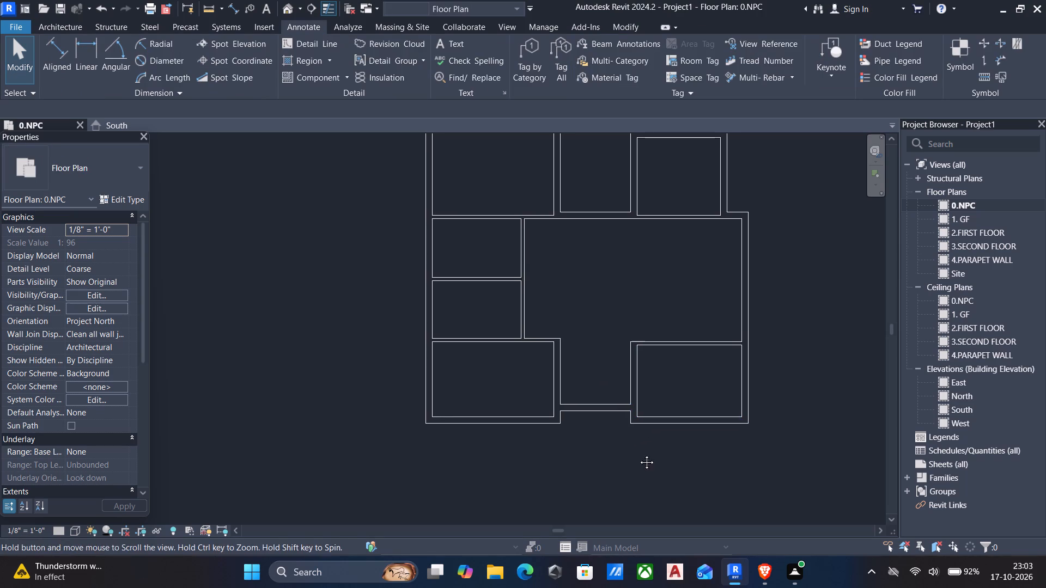
pyautogui.moveTo(638, 454); pyautogui.dragTo(637, 420, button='middle')
pyautogui.moveTo(626, 448); pyautogui.dragTo(619, 421, button='middle')
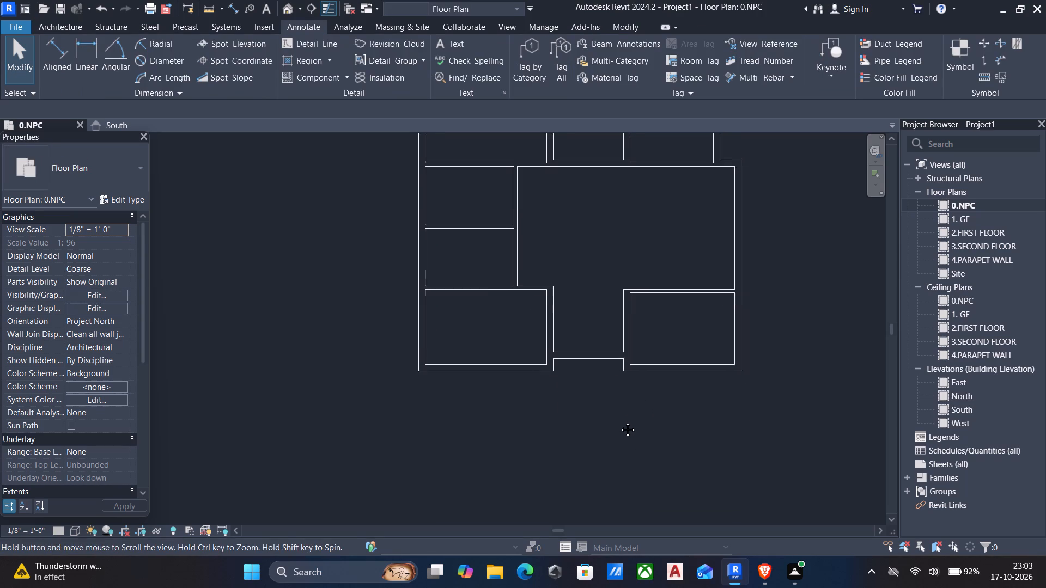
pyautogui.moveTo(619, 421); pyautogui.dragTo(619, 419, button='middle')
pyautogui.moveTo(714, 493); pyautogui.dragTo(716, 450, button='middle')
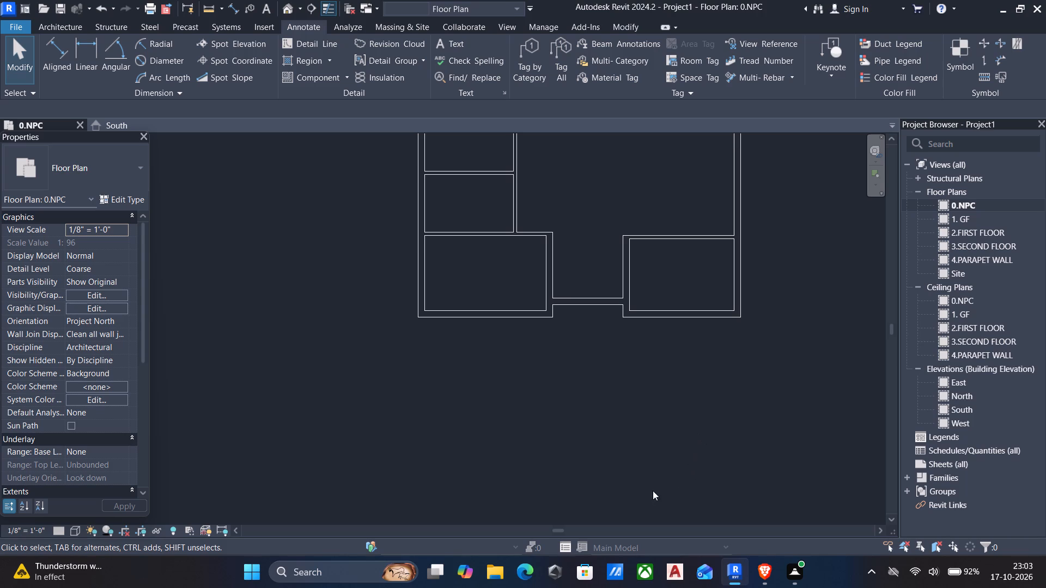
pyautogui.moveTo(582, 364); pyautogui.dragTo(568, 422, button='middle')
pyautogui.scroll(-3, 568, 422)
pyautogui.moveTo(561, 372); pyautogui.dragTo(554, 399, button='middle')
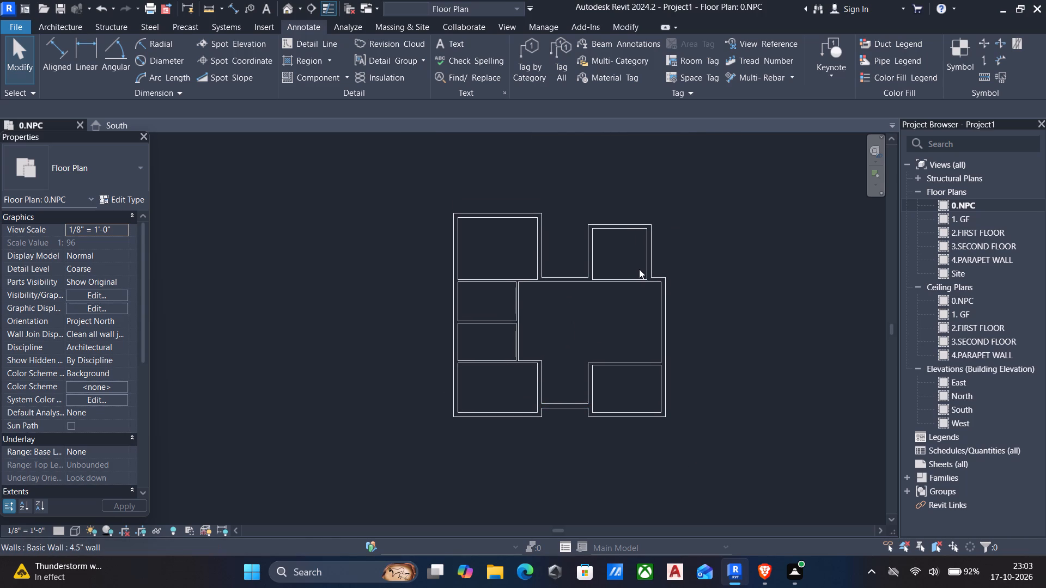
# Inspect the wall types around the upper recess, below the upper-right room, and along the left-block and lower-right partitions.
pyautogui.click(593, 233)
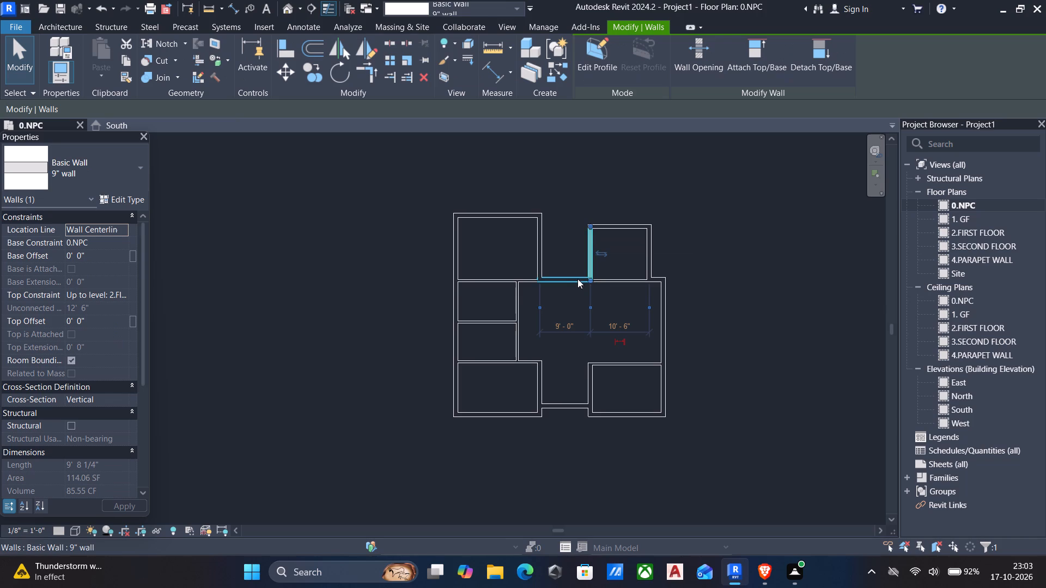
pyautogui.click(577, 279)
pyautogui.click(615, 277)
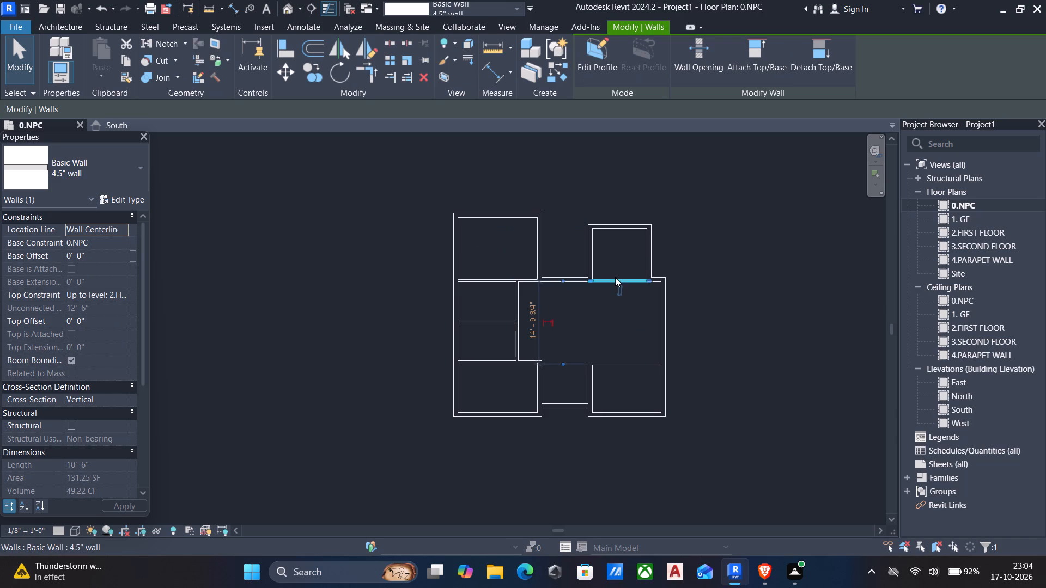
pyautogui.click(546, 277)
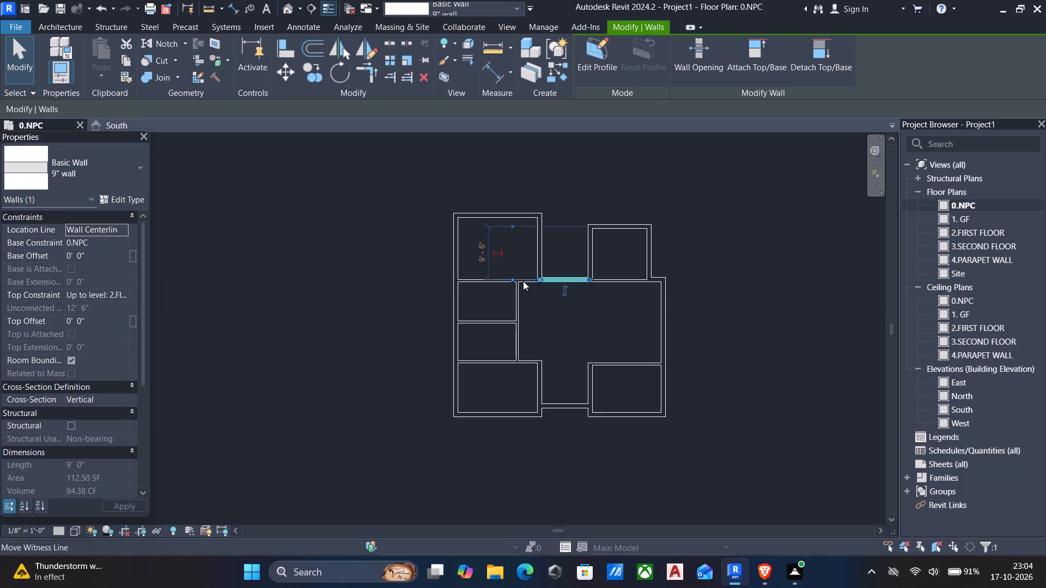
pyautogui.scroll(3, 525, 283)
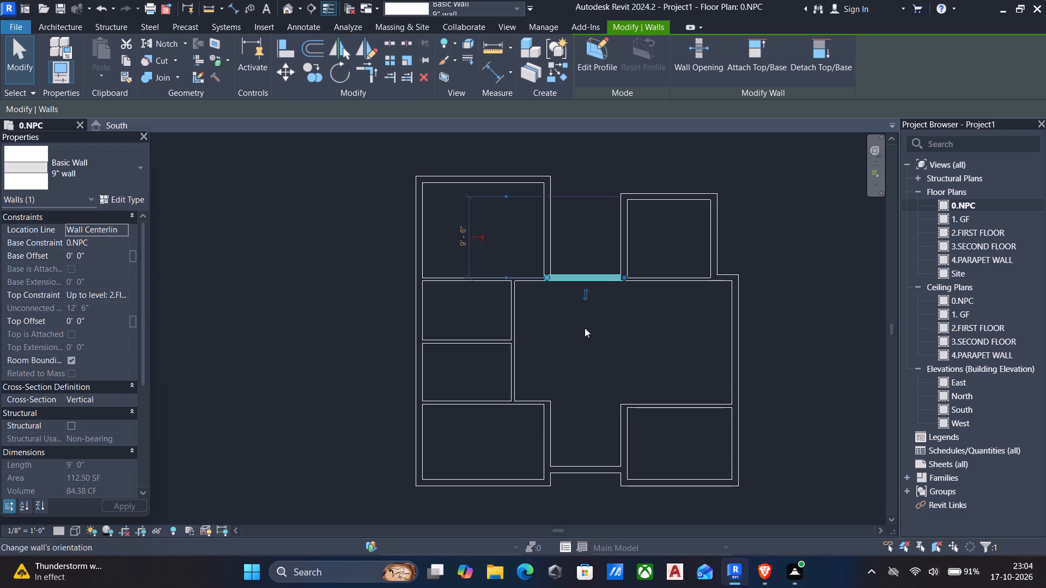
pyautogui.press('Escape')
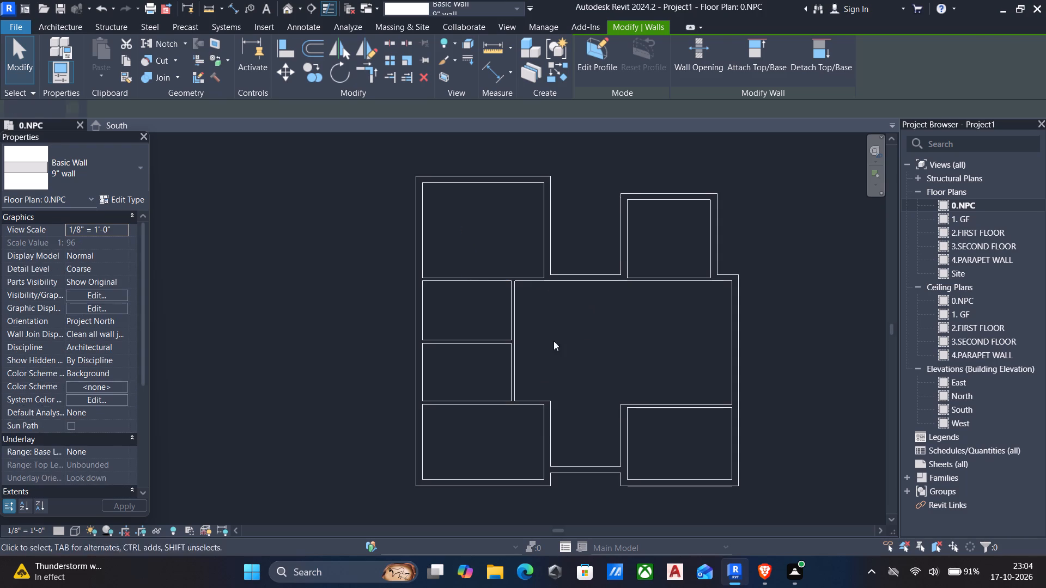
pyautogui.click(513, 353)
pyautogui.click(494, 403)
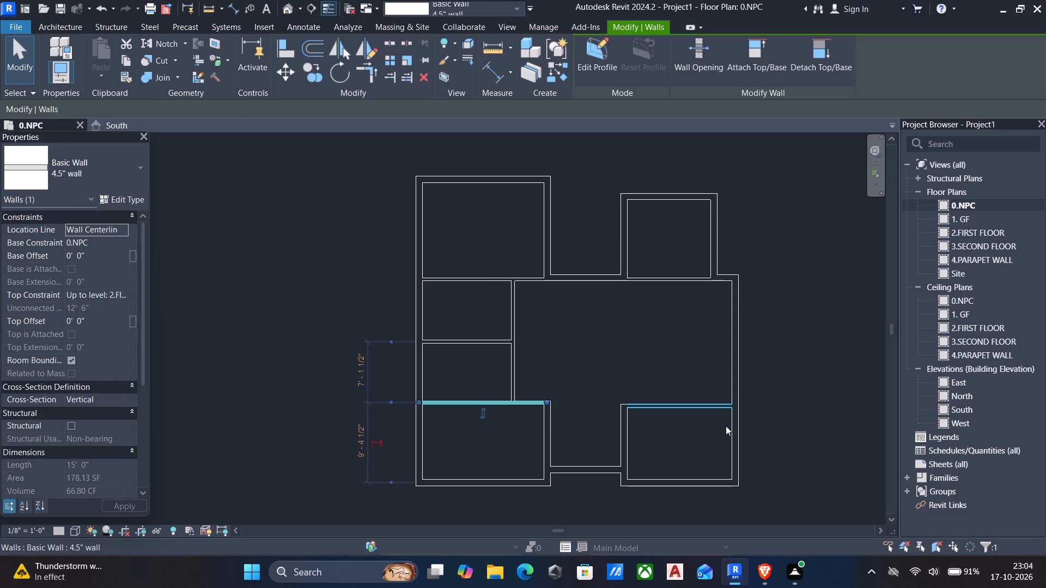
pyautogui.click(708, 412)
pyautogui.moveTo(563, 333); pyautogui.dragTo(573, 352, button='middle')
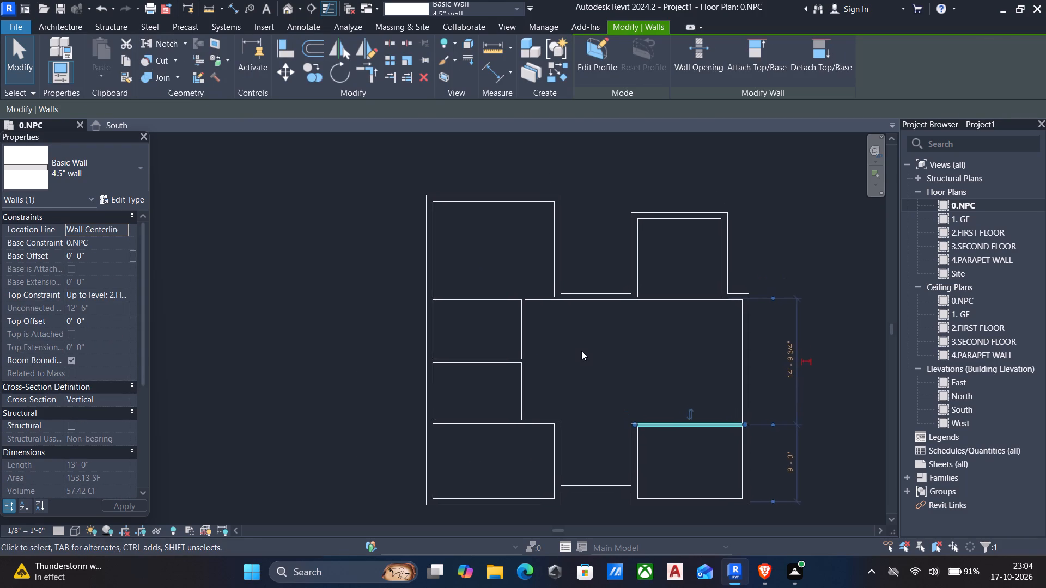
pyautogui.press('Escape')
# Start the Door command and browse the family library to the US Doors > Residential folder.
pyautogui.press('d')
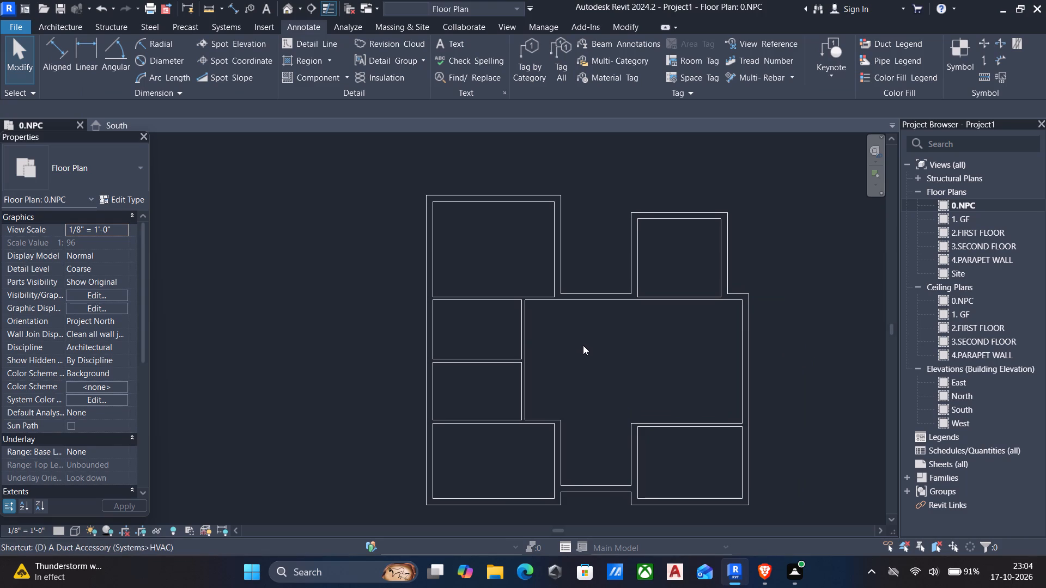
pyautogui.press('r')
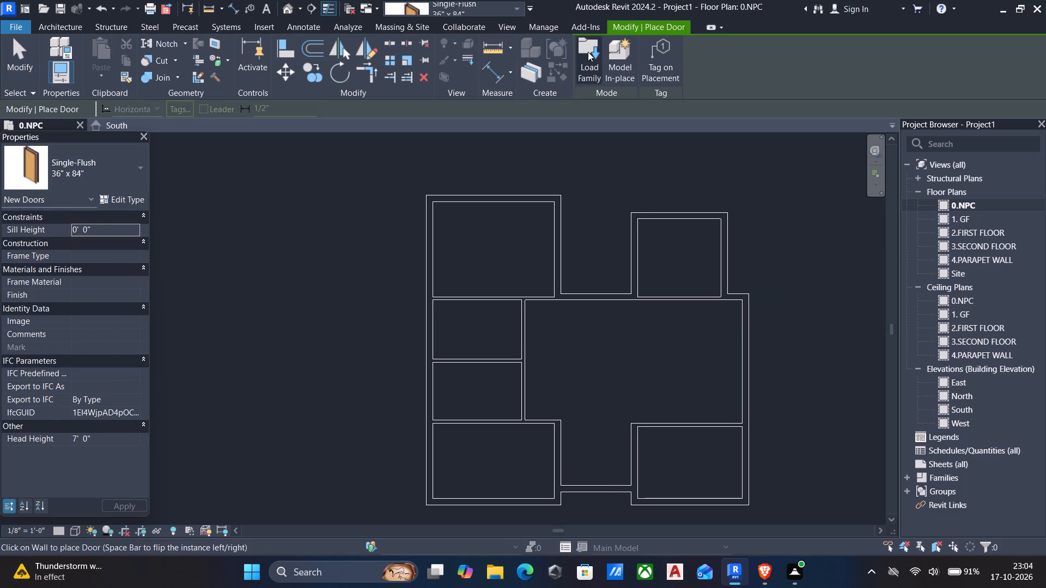
pyautogui.click(588, 52)
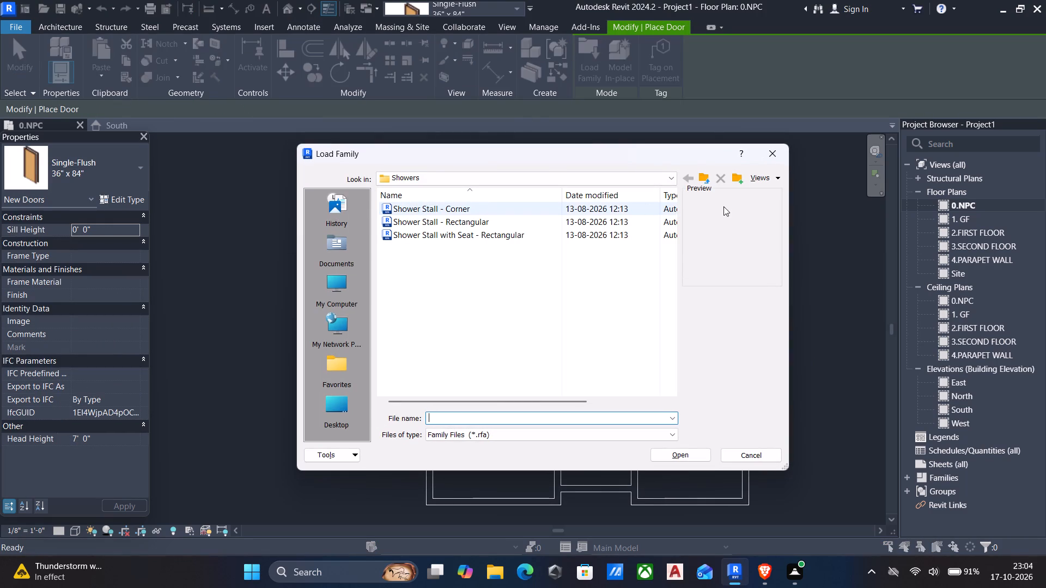
pyautogui.click(704, 177)
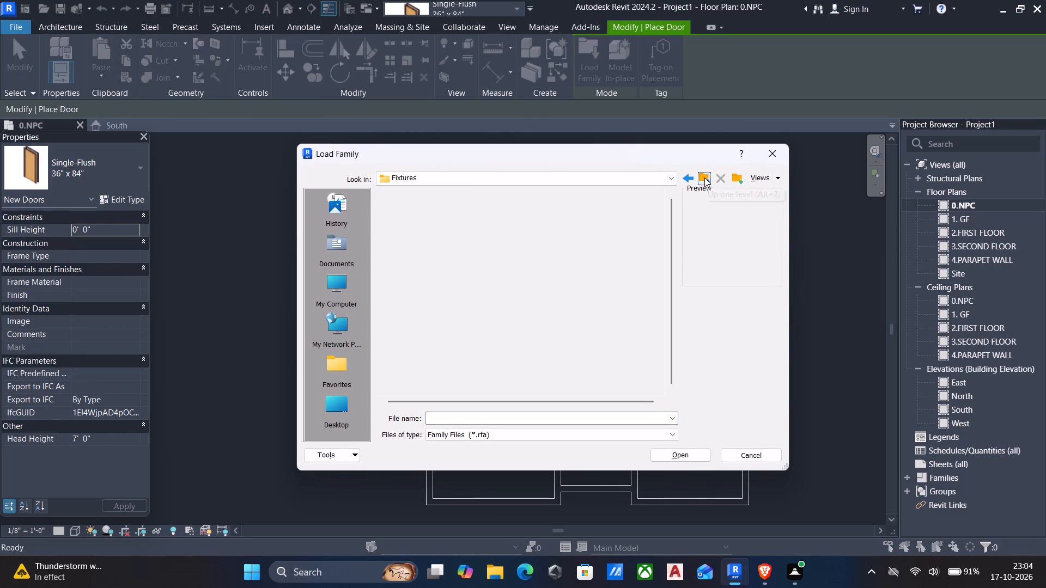
pyautogui.click(704, 177)
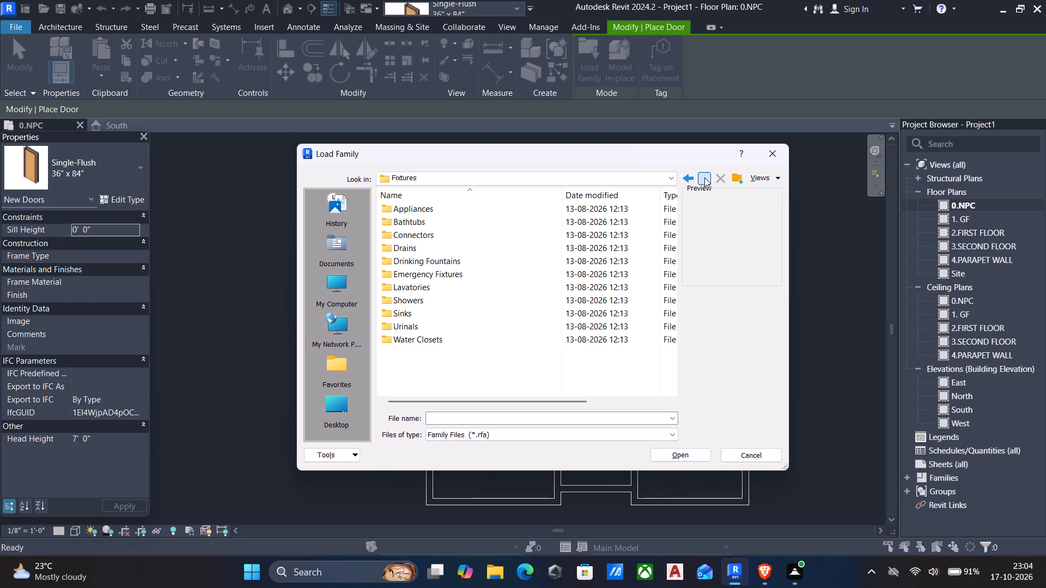
pyautogui.click(704, 177)
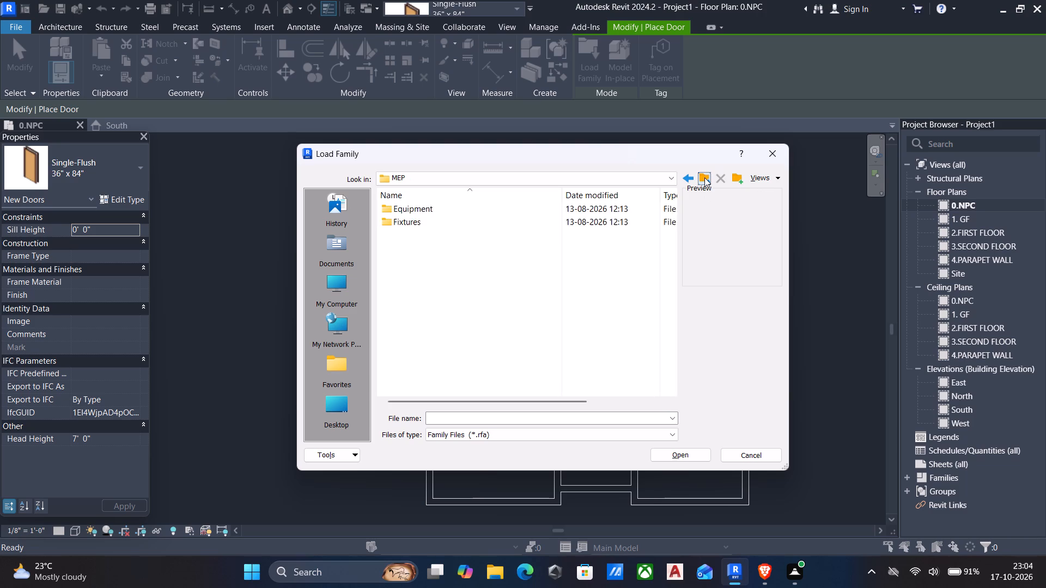
pyautogui.click(704, 177)
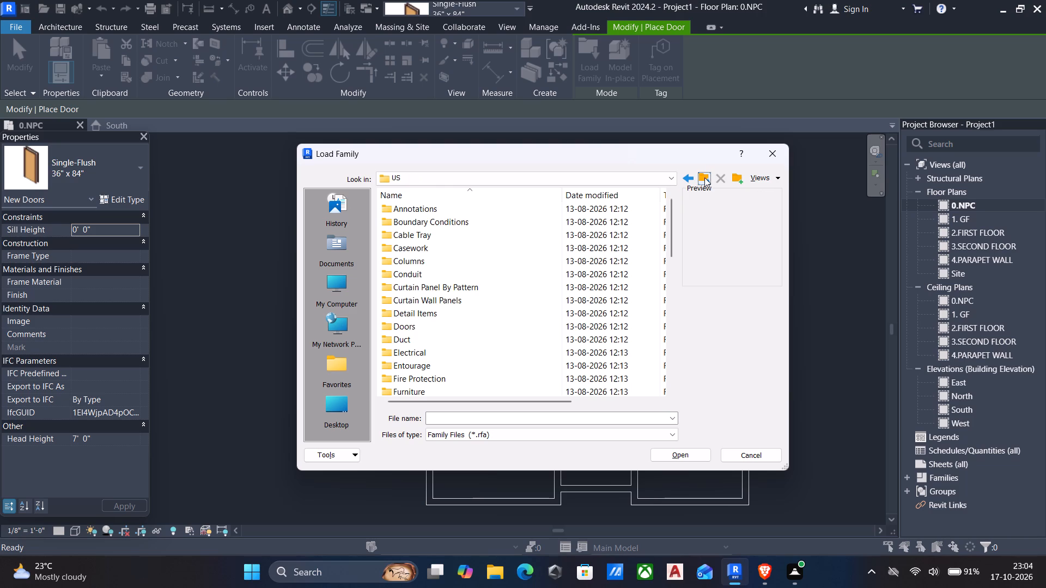
pyautogui.doubleClick(396, 326)
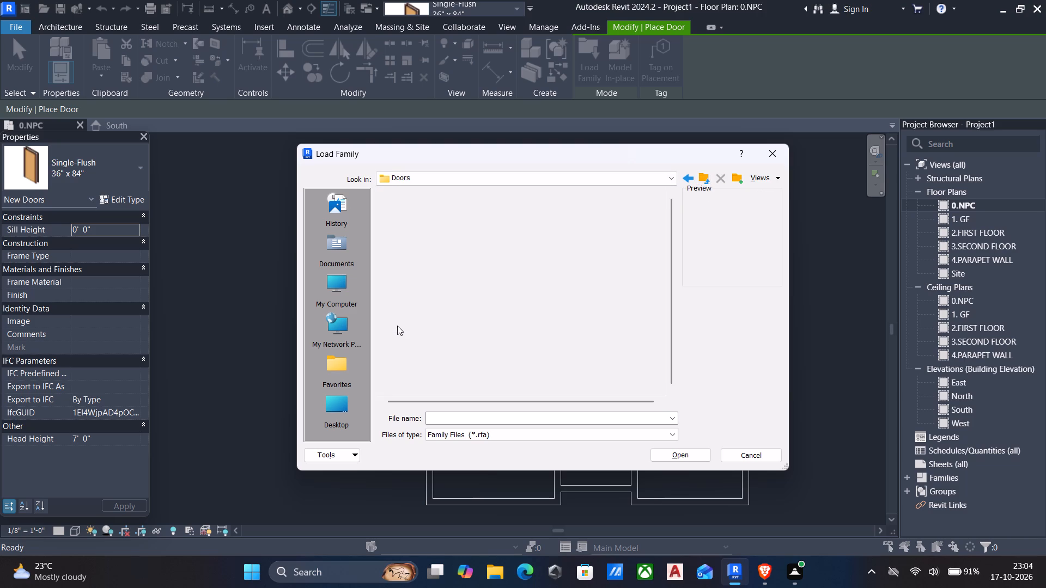
pyautogui.doubleClick(389, 234)
# Load the Door-Interior-Single-1_Panel-Wood family with its 36" x 96" type.
pyautogui.click(539, 210)
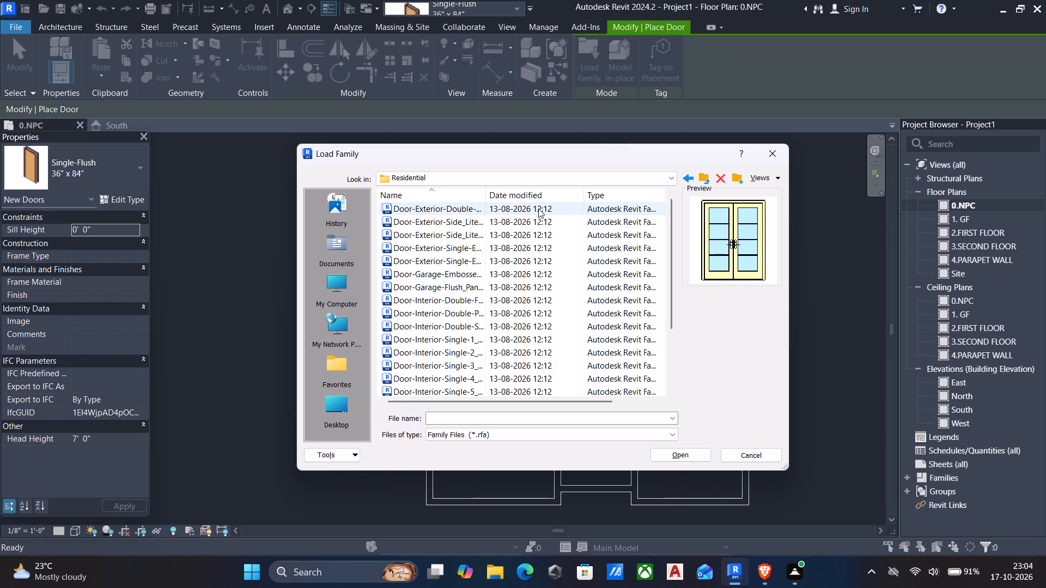
pyautogui.press('Down')
pyautogui.press('Down')
pyautogui.press('Down')
pyautogui.press('Down')
pyautogui.press('Down')
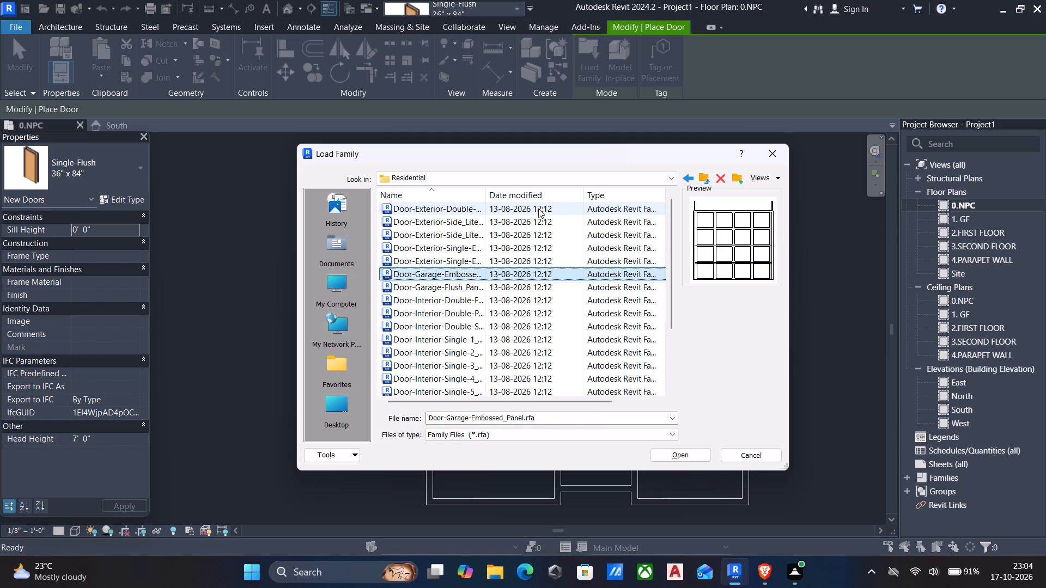
pyautogui.press('Down')
pyautogui.press('Down')
pyautogui.press('Down')
pyautogui.press('Down')
pyautogui.press('Down')
pyautogui.press('Down')
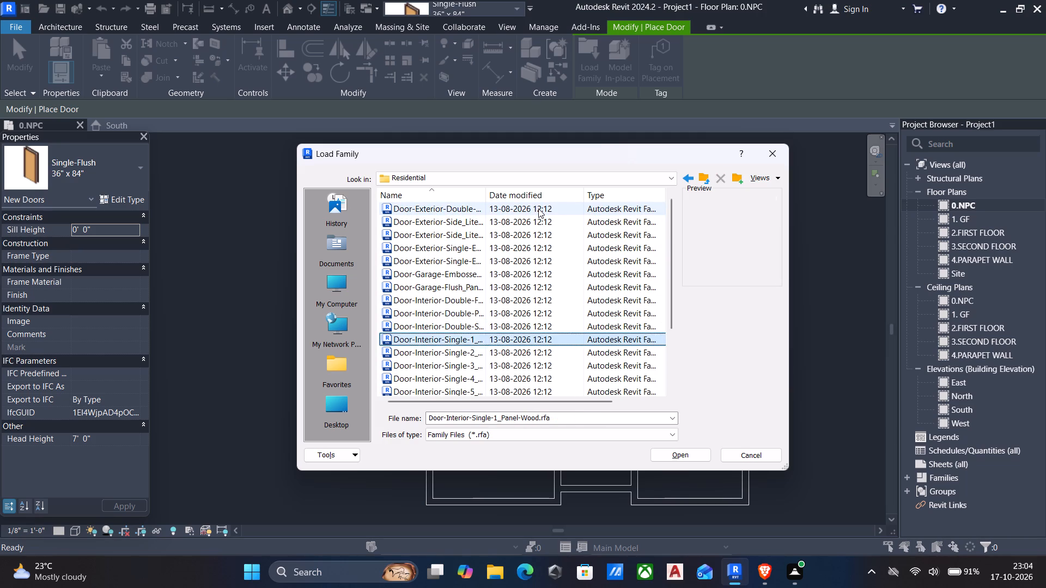
pyautogui.press('Up')
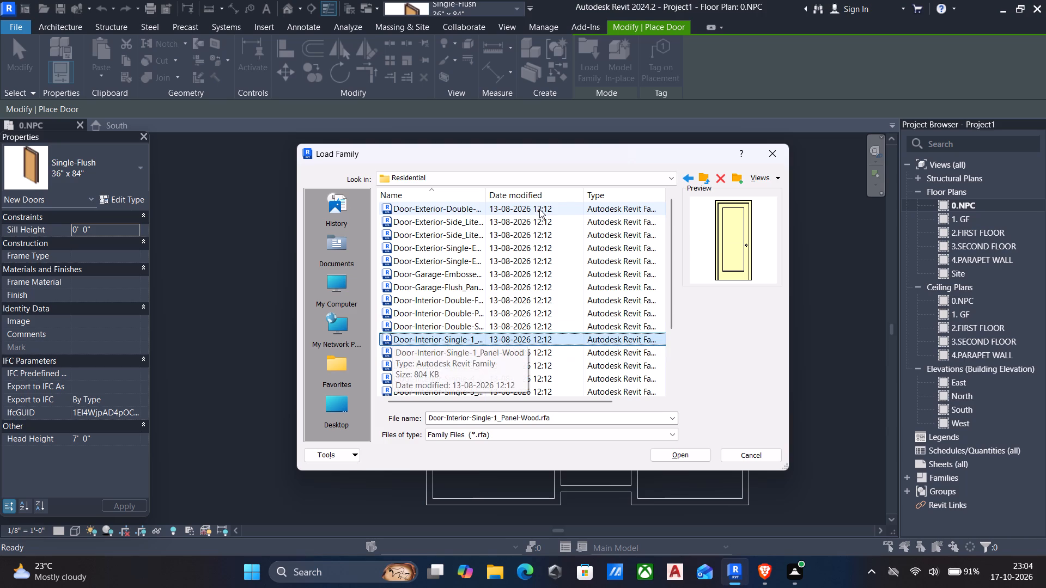
pyautogui.click(705, 454)
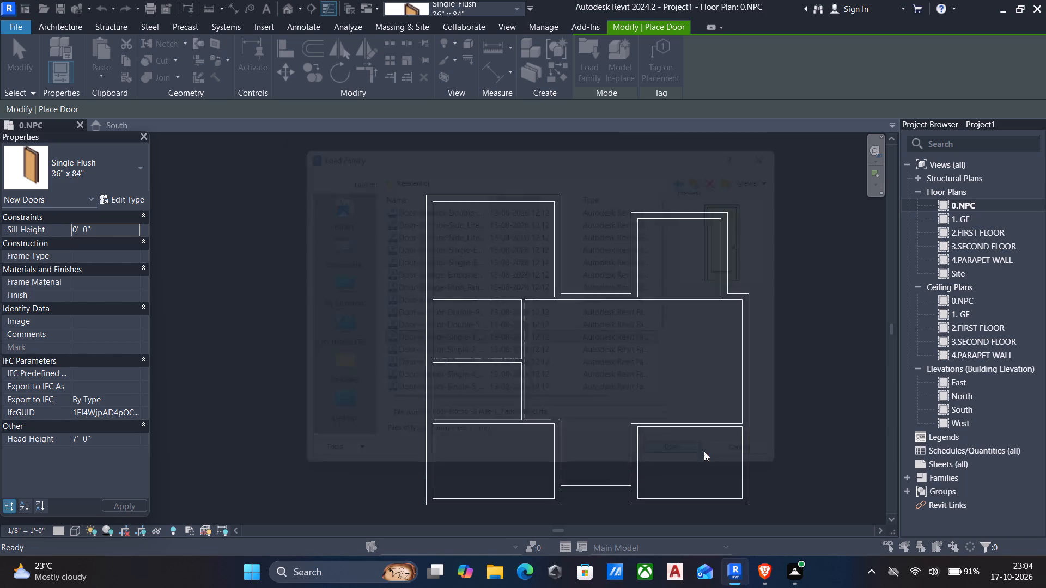
pyautogui.scroll(-11, 521, 285)
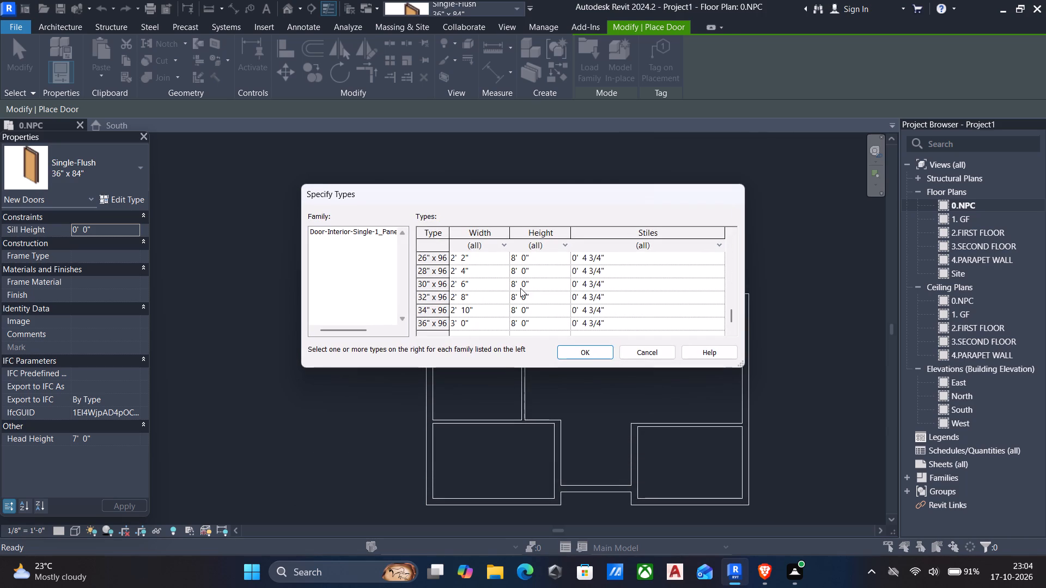
pyautogui.click(521, 321)
pyautogui.click(587, 352)
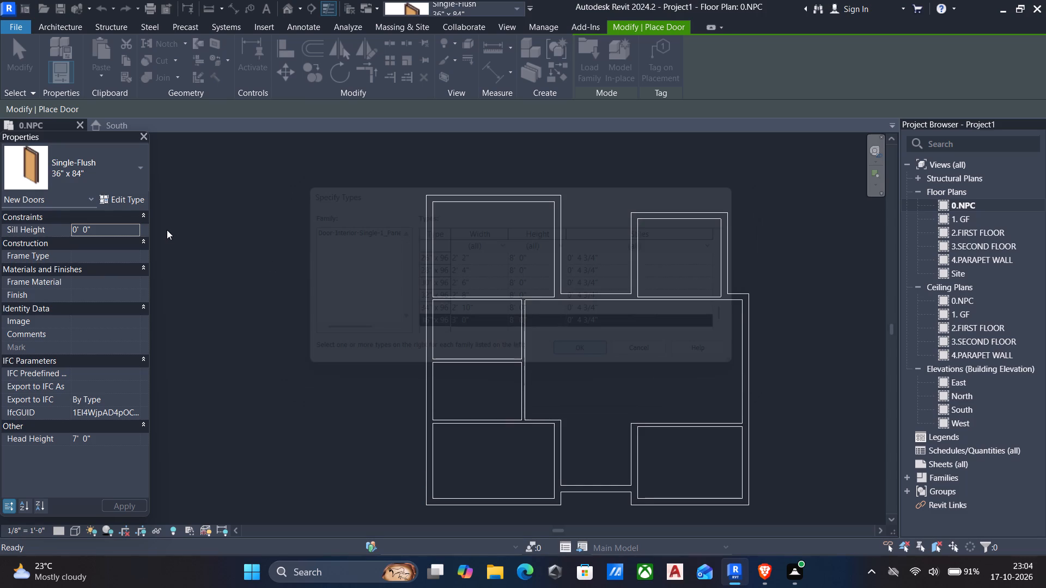
# Duplicate the 36" x 96" panel-wood door type under the name 4'X7'.
pyautogui.click(131, 198)
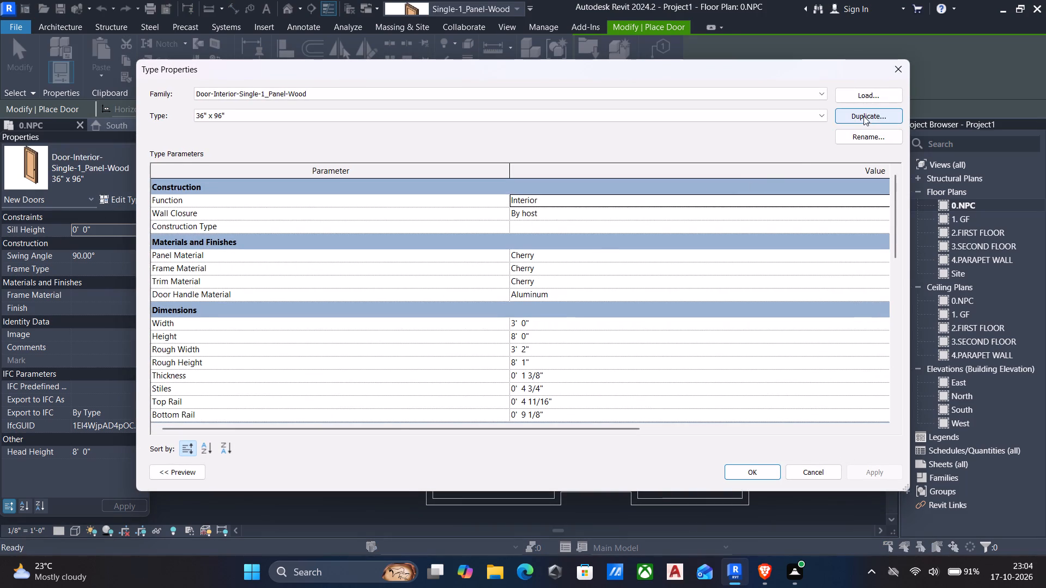
pyautogui.click(863, 116)
pyautogui.press('BackSpace')
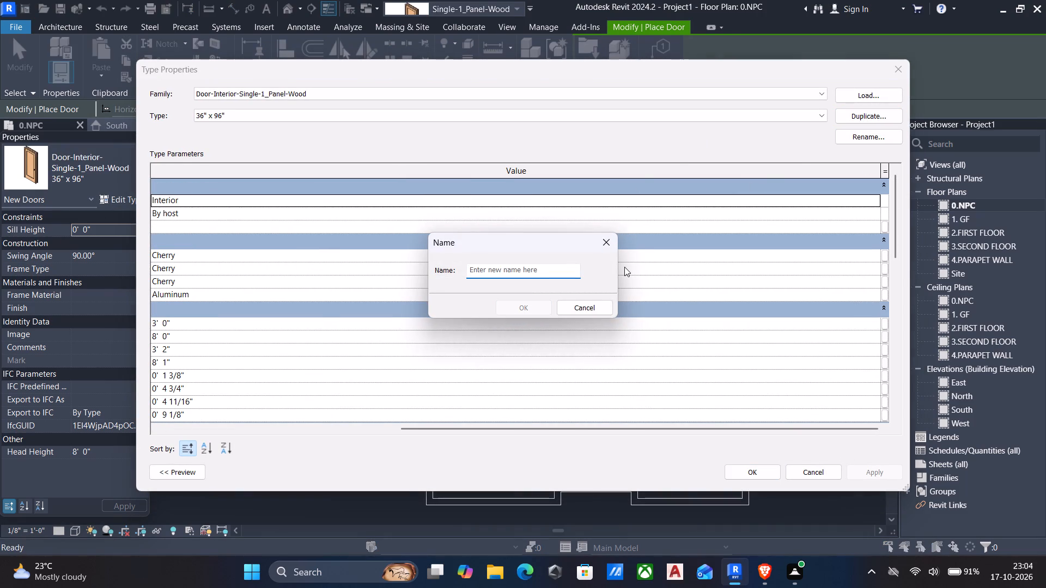
pyautogui.write("4'")
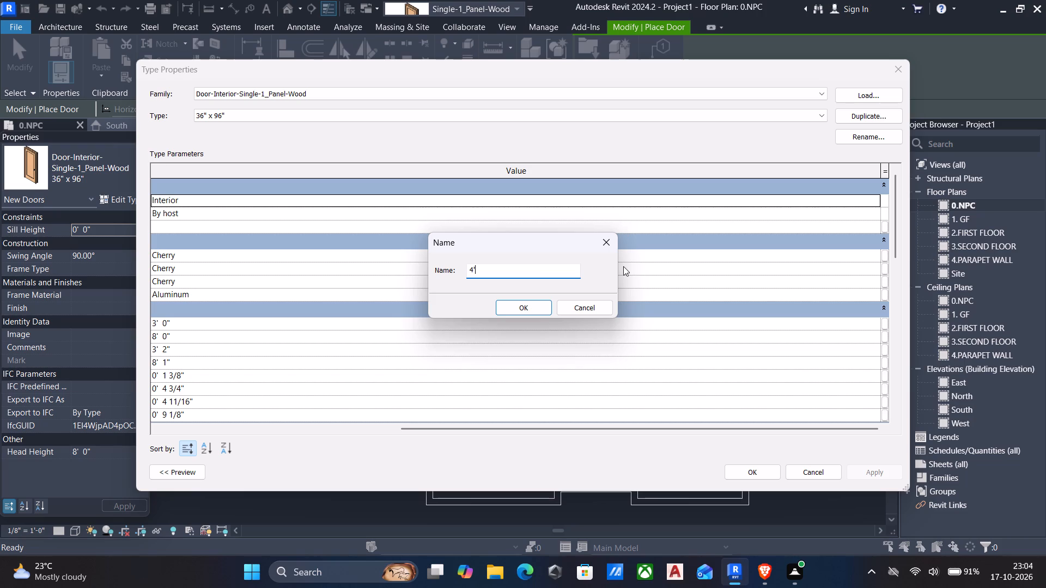
pyautogui.write("X7'")
pyautogui.click(521, 308)
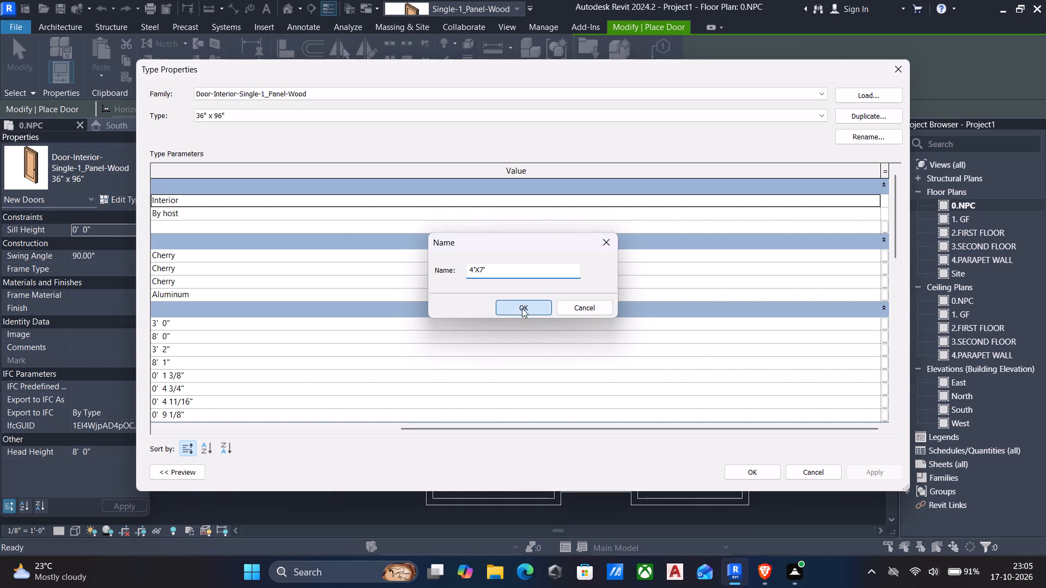
# Set the 4'X7' door type's width to 4' and apply it.
pyautogui.scroll(-5, 542, 252)
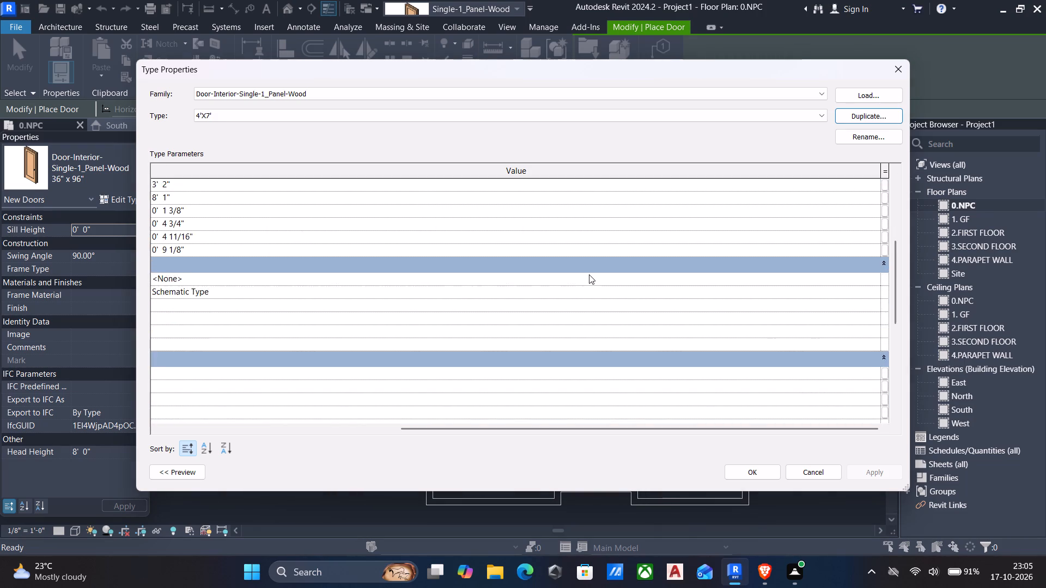
pyautogui.scroll(5, 589, 275)
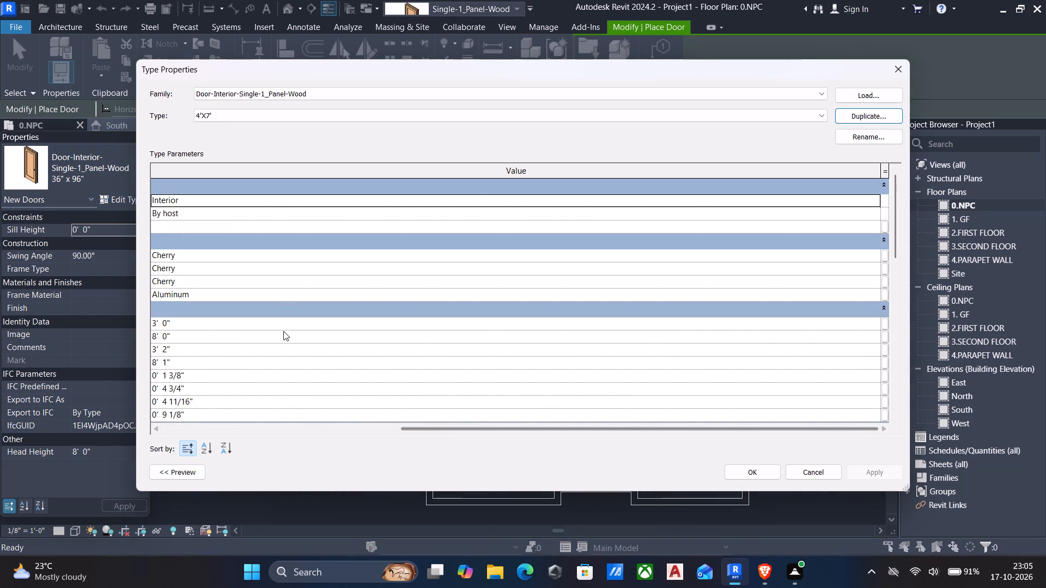
pyautogui.click(275, 325)
pyautogui.write("4'")
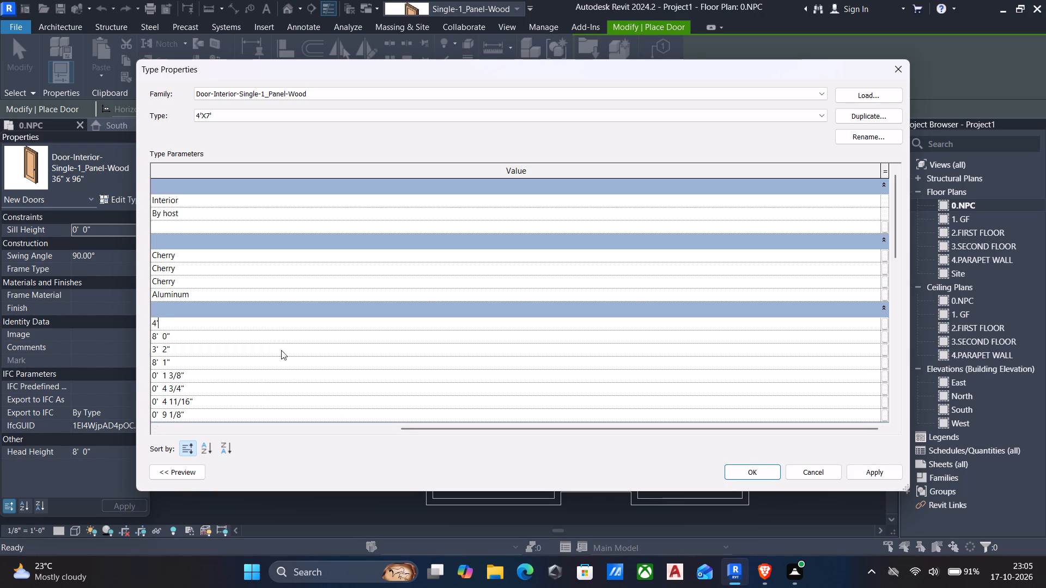
pyautogui.click(885, 473)
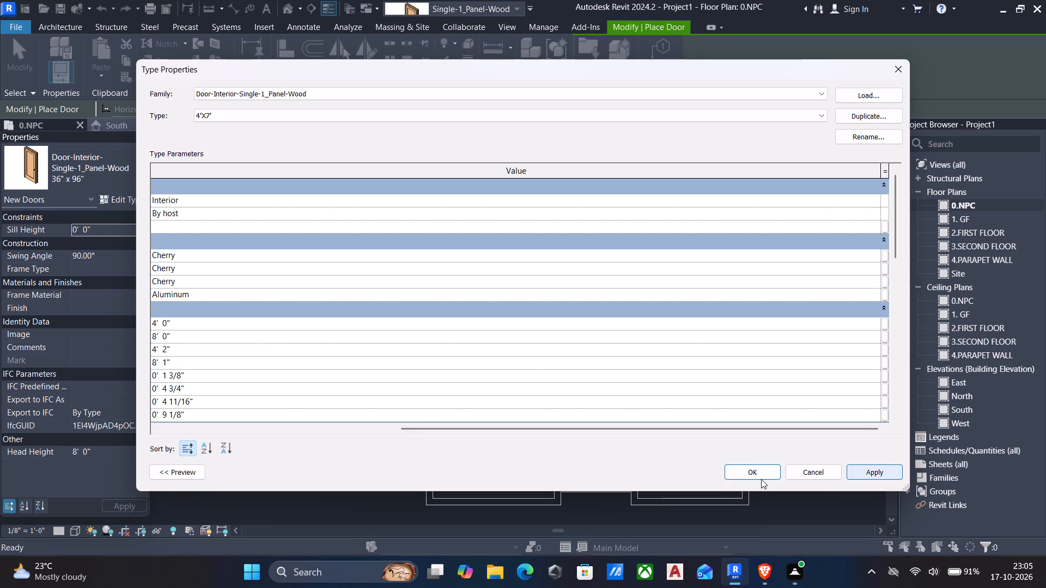
pyautogui.click(742, 475)
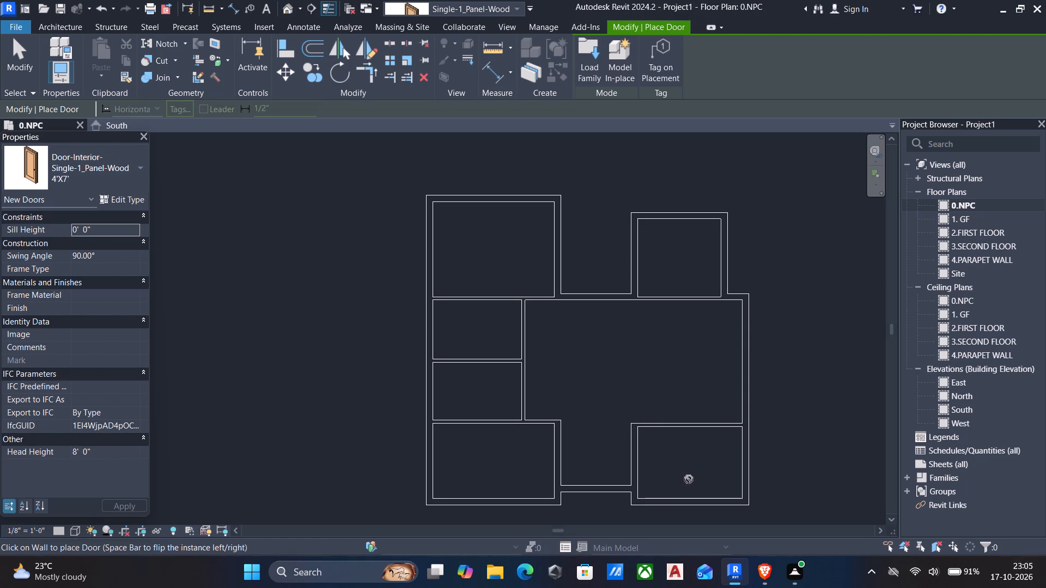
# Place a 4'X7' door in the lower-right room's bottom outer wall, with its swing flipped to hinge on the left.
pyautogui.moveTo(689, 481); pyautogui.dragTo(671, 445, button='middle')
pyautogui.scroll(2, 650, 461)
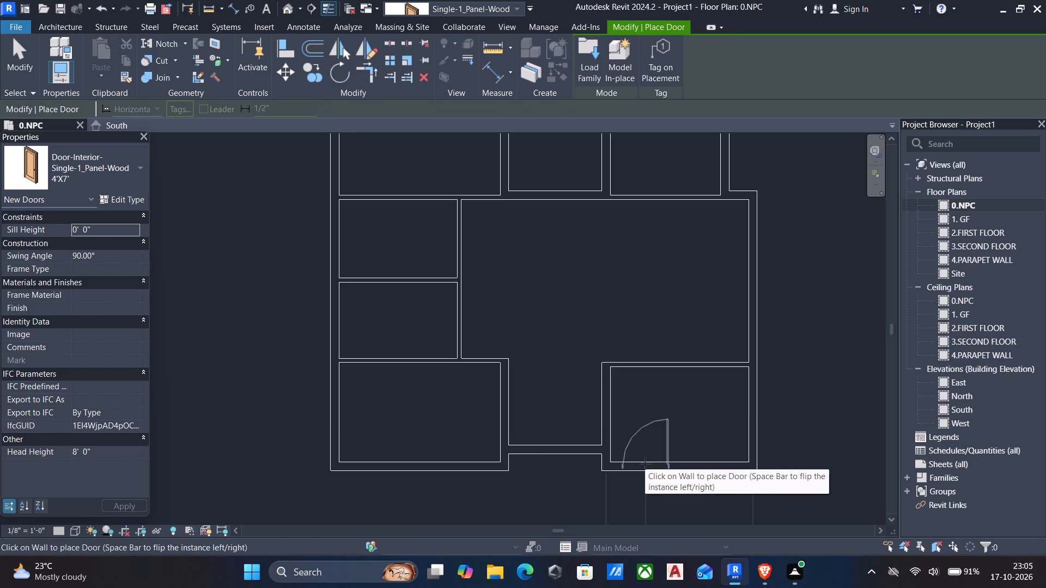
pyautogui.press('space')
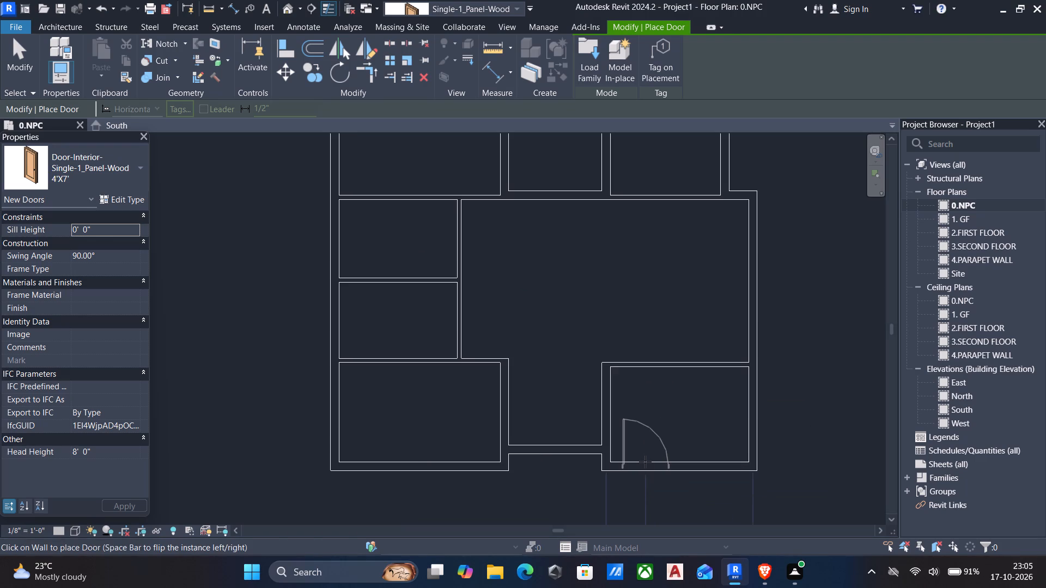
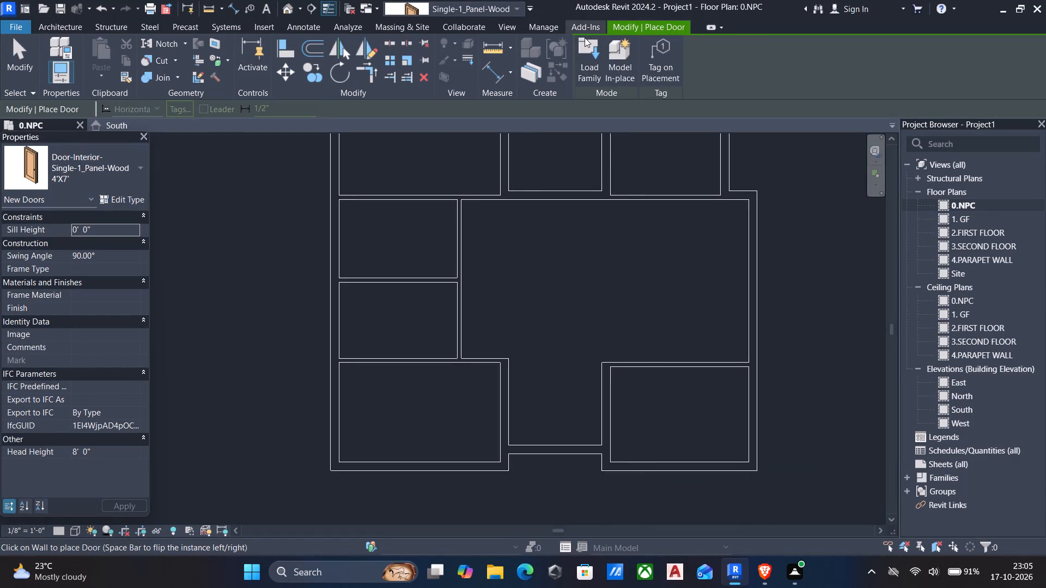
# Load the Door-Interior-Double-Pocket-2_Panel-Wood family with its 60" x 84" type.
pyautogui.click(582, 57)
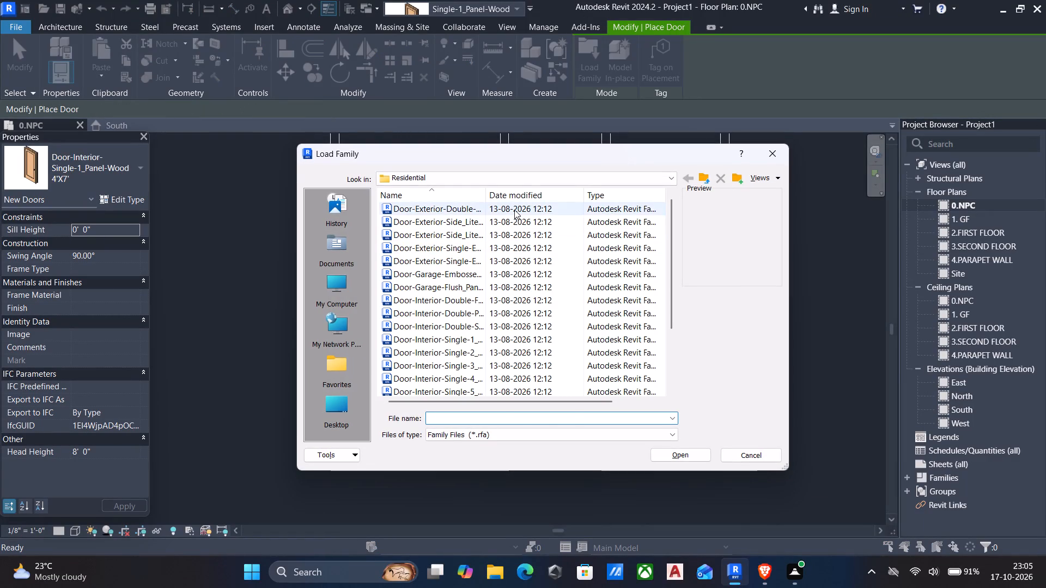
pyautogui.click(514, 209)
pyautogui.press('Down')
pyautogui.press('Down')
pyautogui.press('Down')
pyautogui.press('Down')
pyautogui.press('Down')
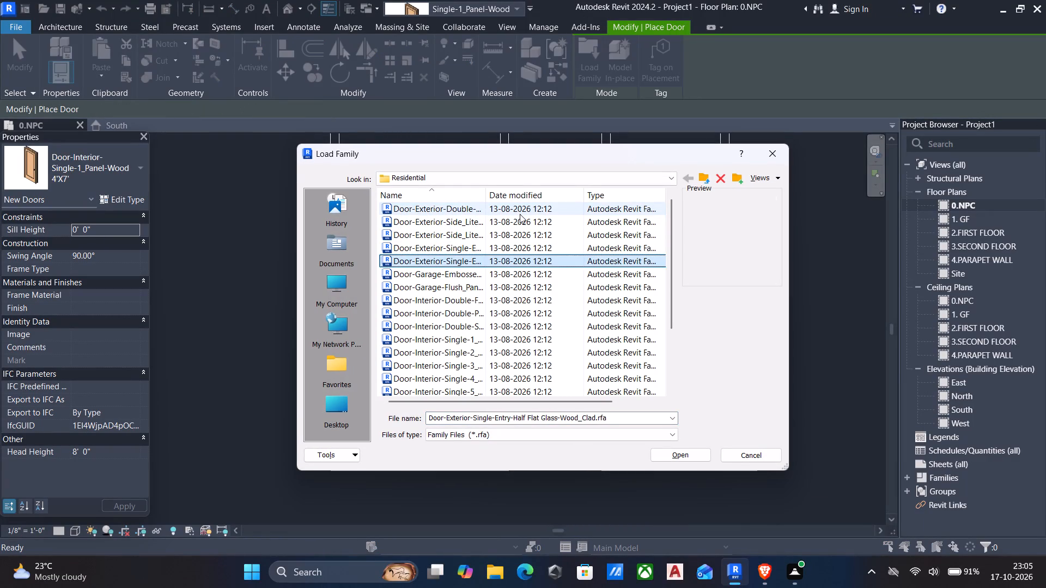
pyautogui.press('Down')
pyautogui.press('Down')
pyautogui.press('Down')
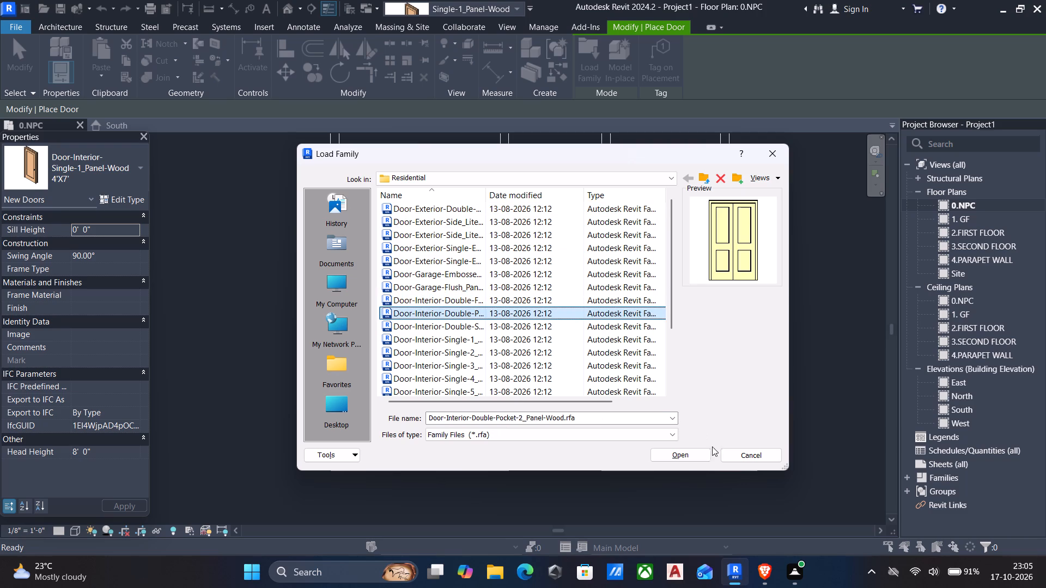
pyautogui.click(701, 452)
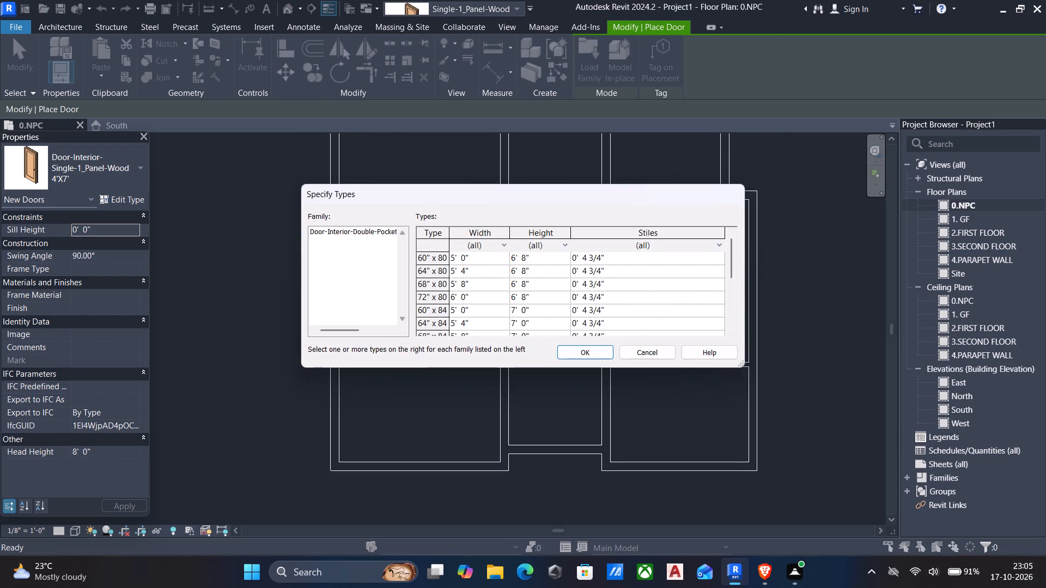
pyautogui.click(521, 311)
pyautogui.click(578, 346)
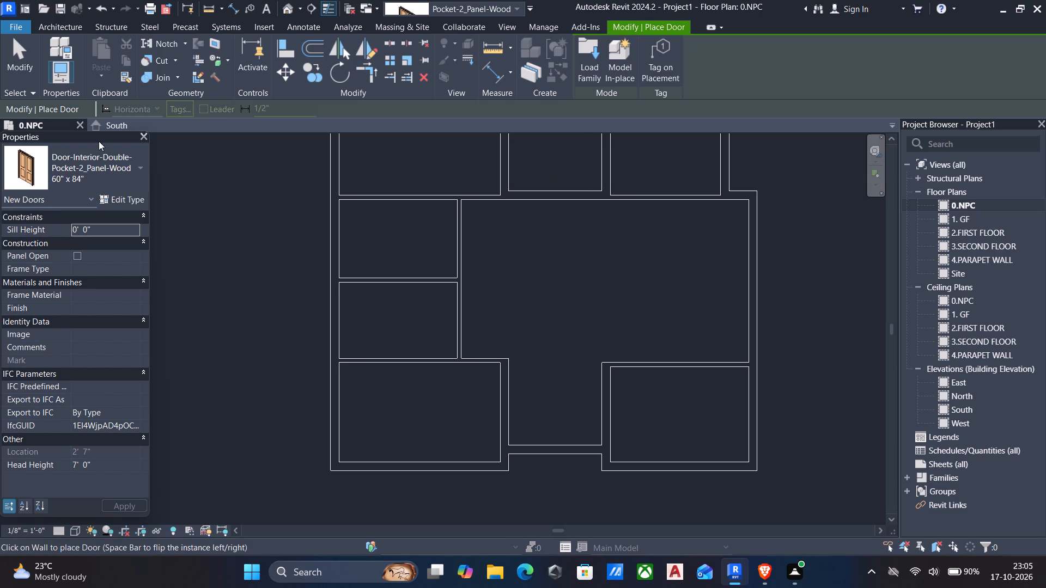
# Duplicate the 60" x 84" double-pocket door type under the name 4' X7'.
pyautogui.click(120, 201)
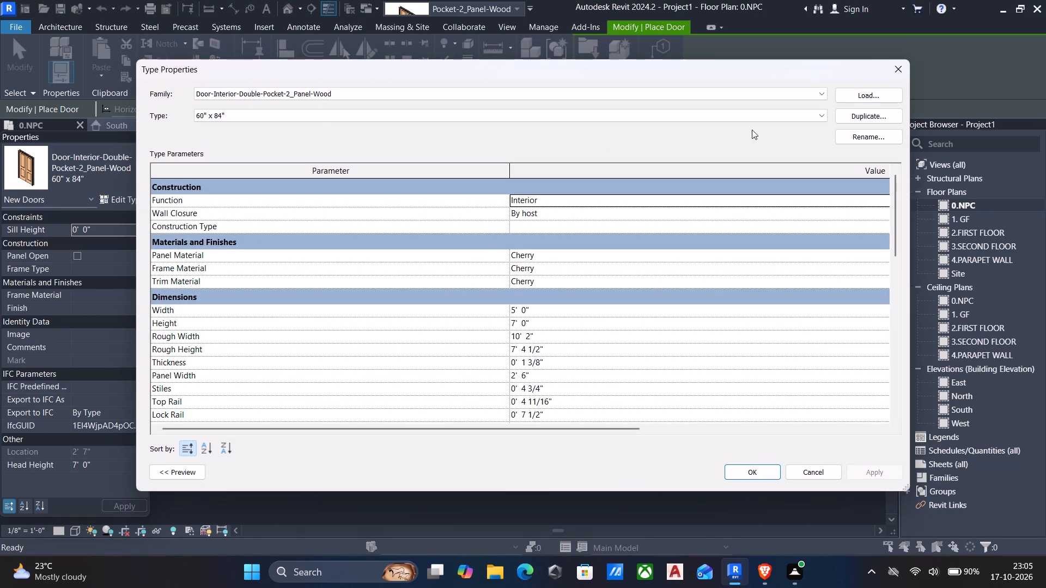
pyautogui.click(860, 115)
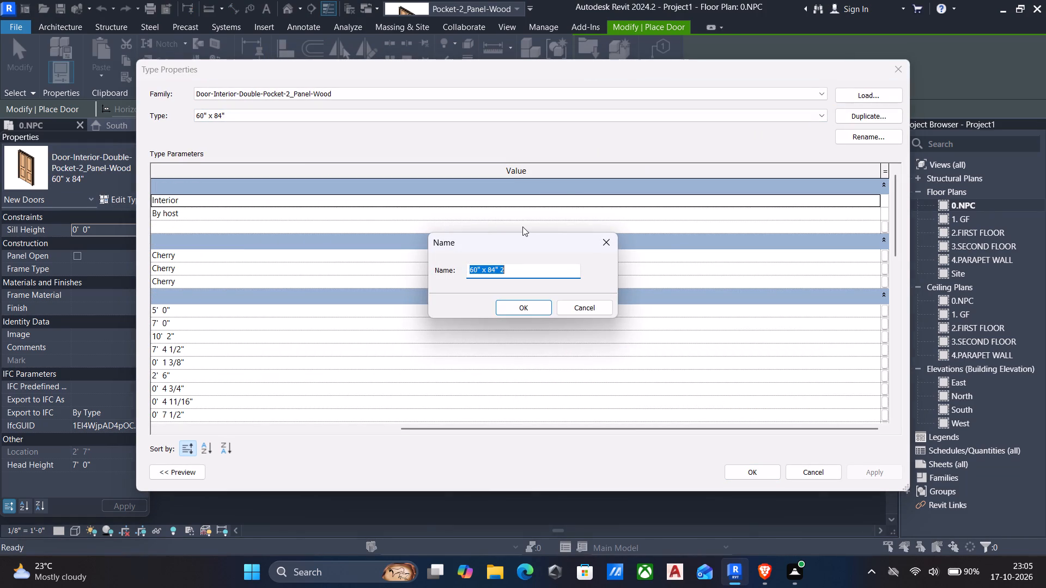
pyautogui.press('BackSpace')
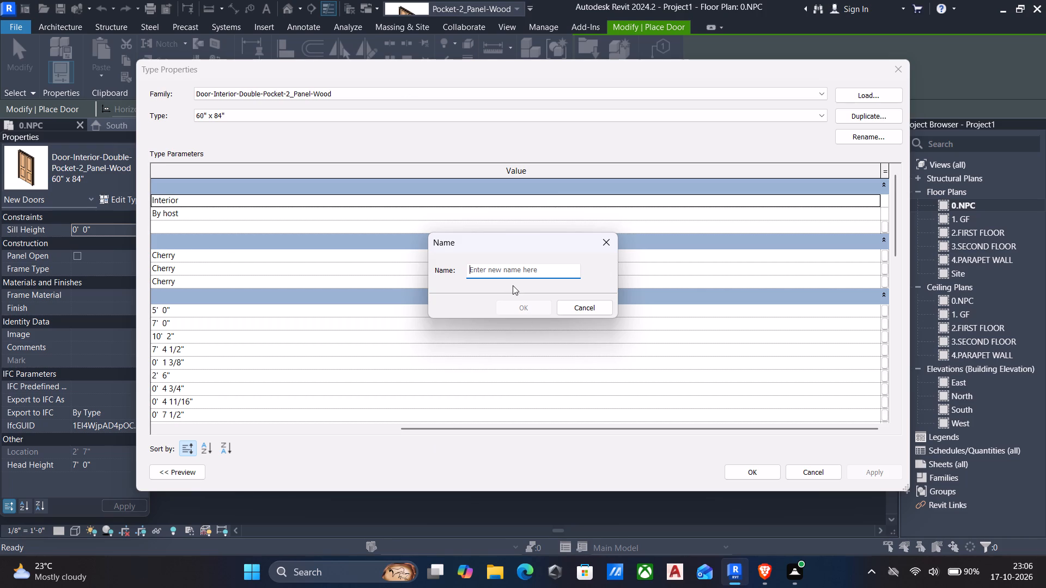
pyautogui.write("4'")
pyautogui.press('space')
pyautogui.write('X')
pyautogui.write("7'")
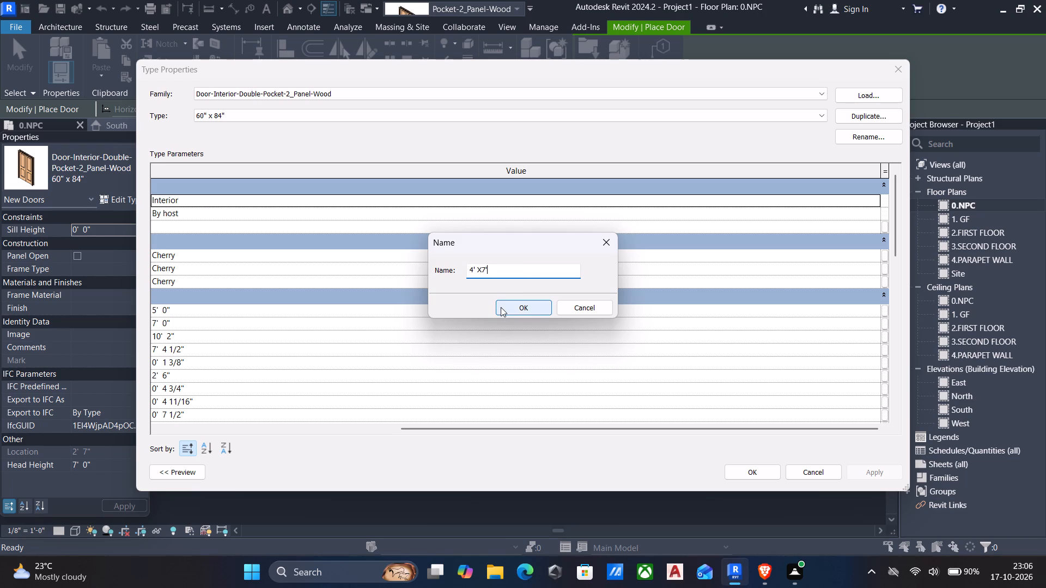
pyautogui.click(526, 310)
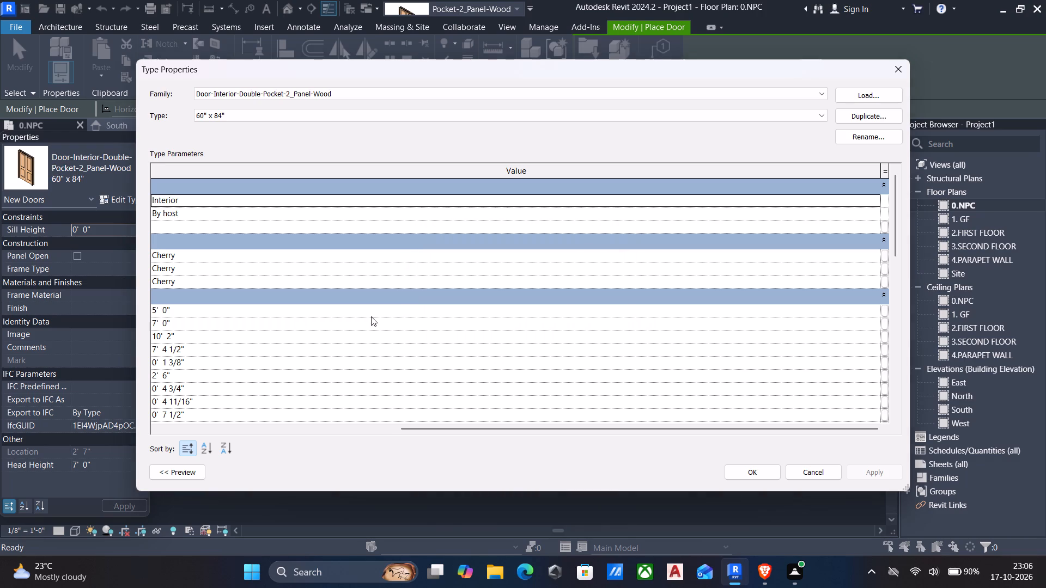
# Set the 4' X7' double-pocket door type's width to 4' and height to 8', and apply the changes.
pyautogui.click(197, 314)
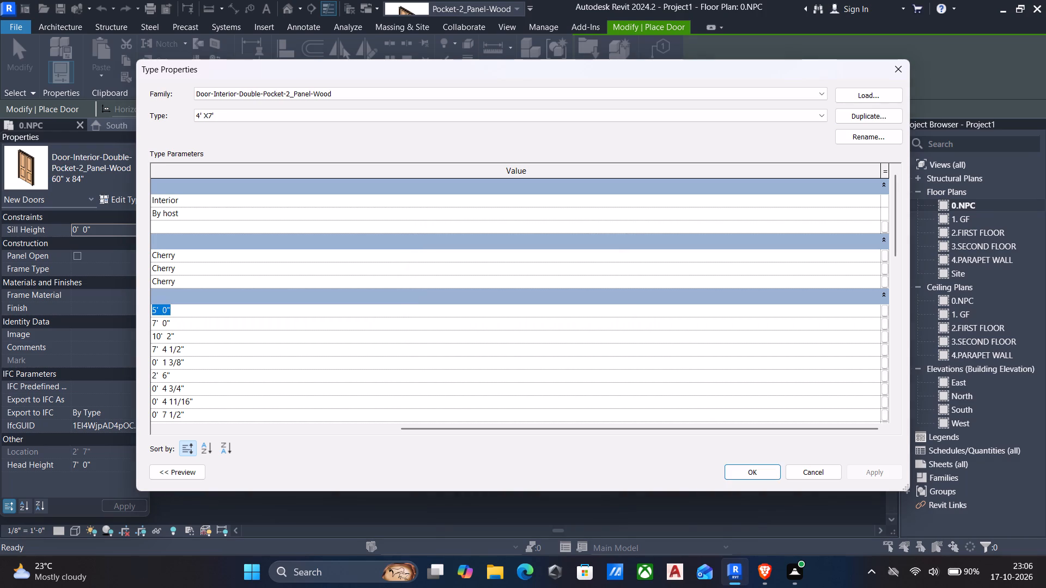
pyautogui.write("4'")
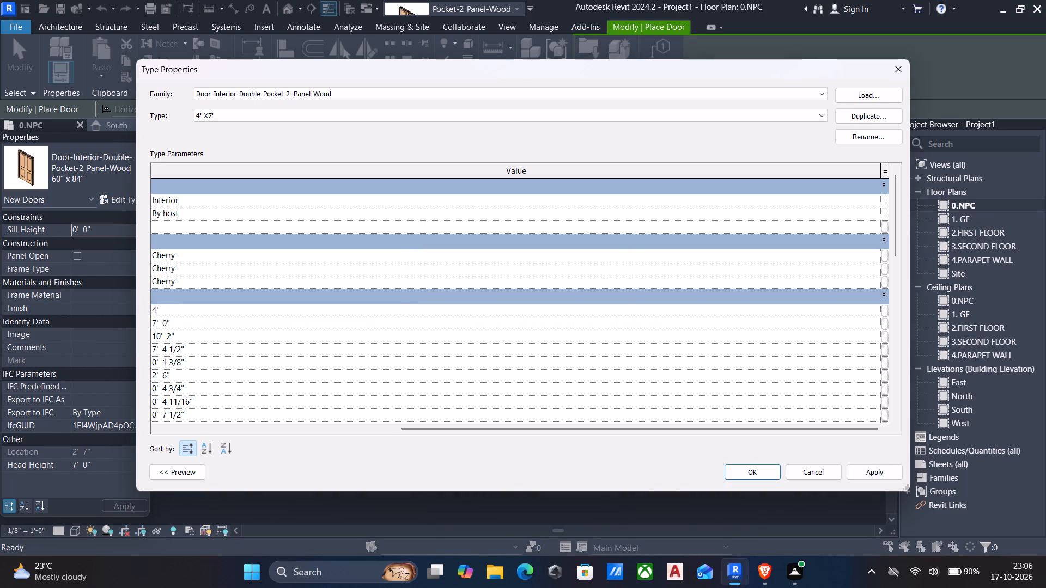
pyautogui.click(222, 326)
pyautogui.write("8'")
pyautogui.click(880, 475)
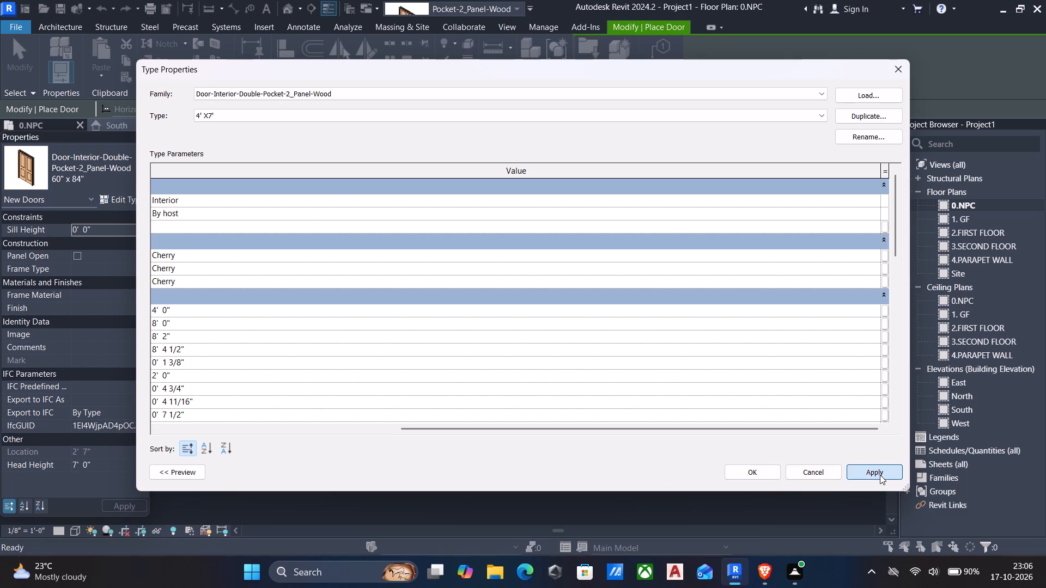
pyautogui.click(753, 468)
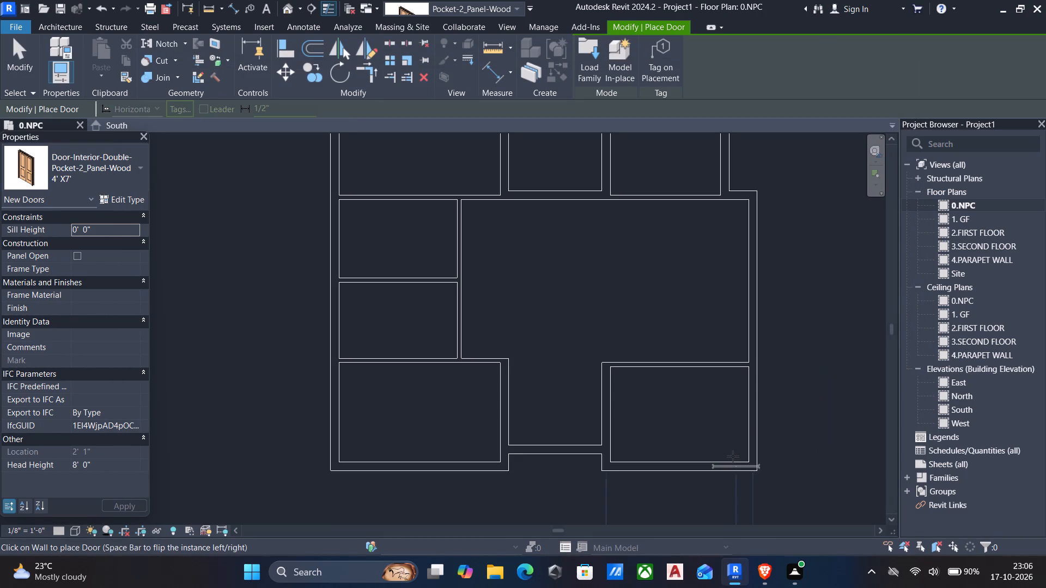
# Load the Door-Interior-Double-Sliding-2_Panel-Wood family with its 48" x 84" type.
pyautogui.scroll(4, 627, 470)
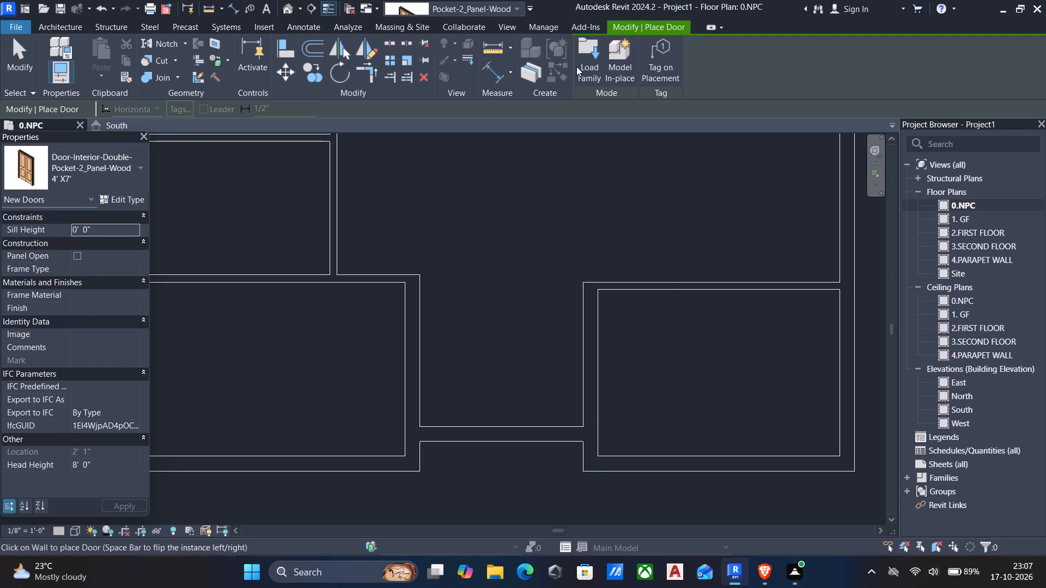
pyautogui.click(585, 48)
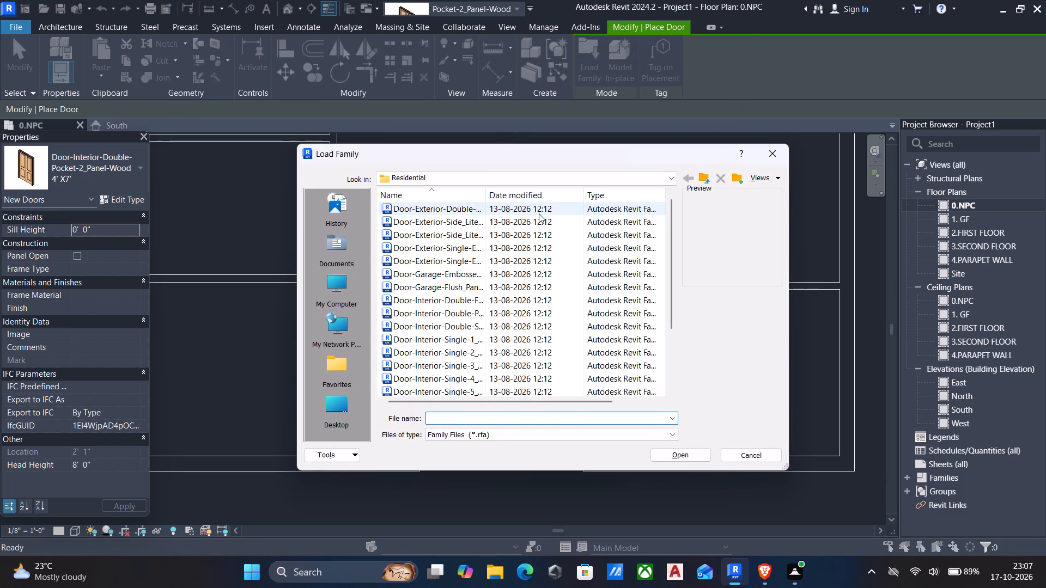
pyautogui.click(539, 213)
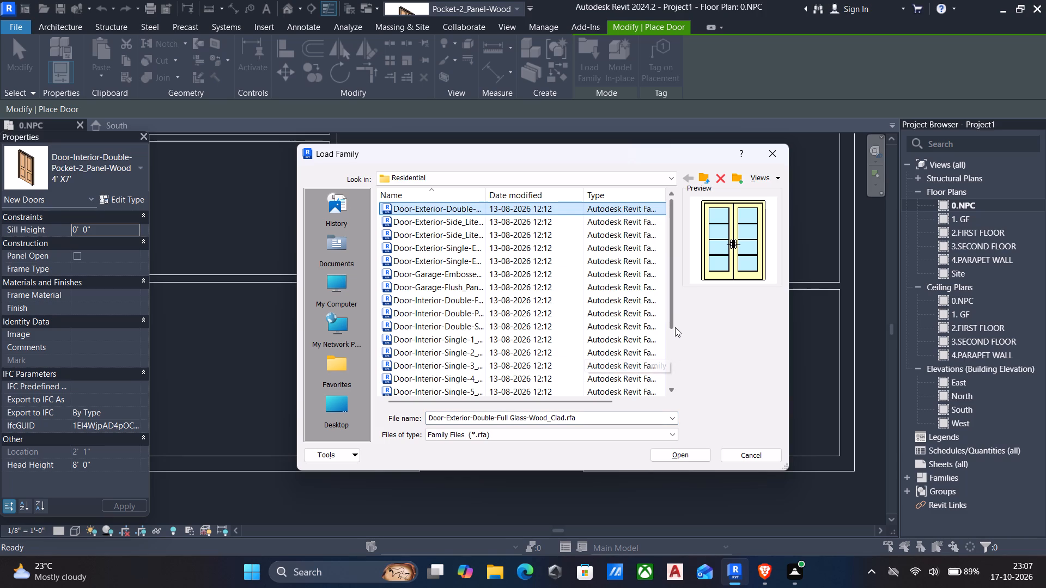
pyautogui.press('Down')
pyautogui.press('Down')
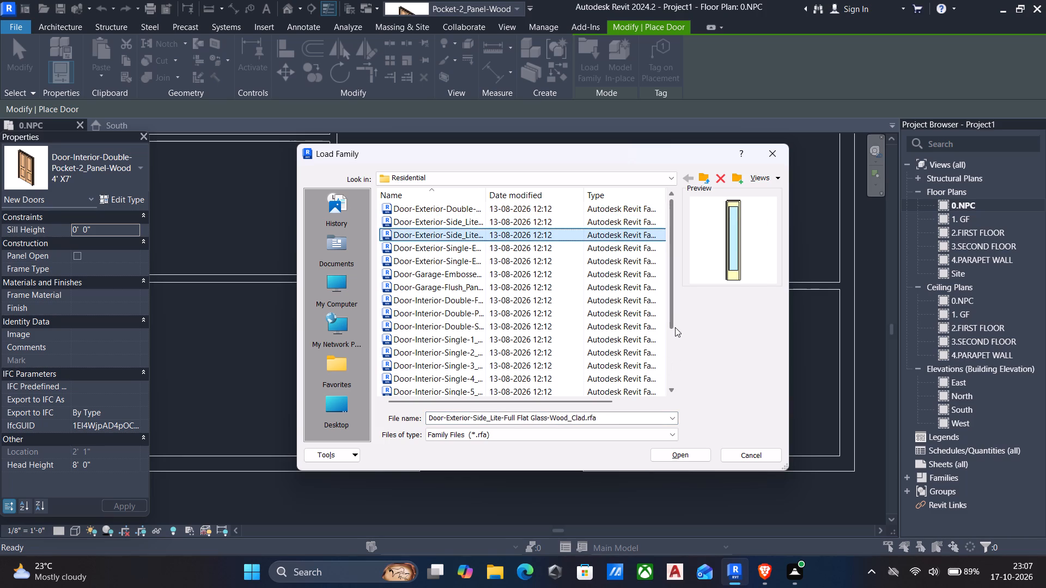
pyautogui.press('Down')
pyautogui.press('Down')
pyautogui.press('Down')
pyautogui.press('Down')
pyautogui.press('Down')
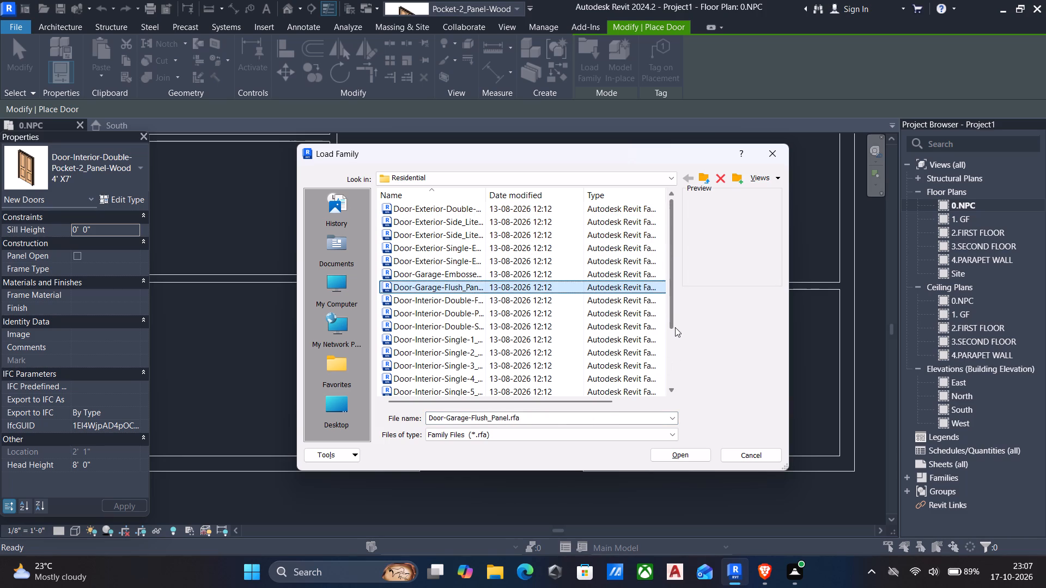
pyautogui.press('Down')
pyautogui.press('Down')
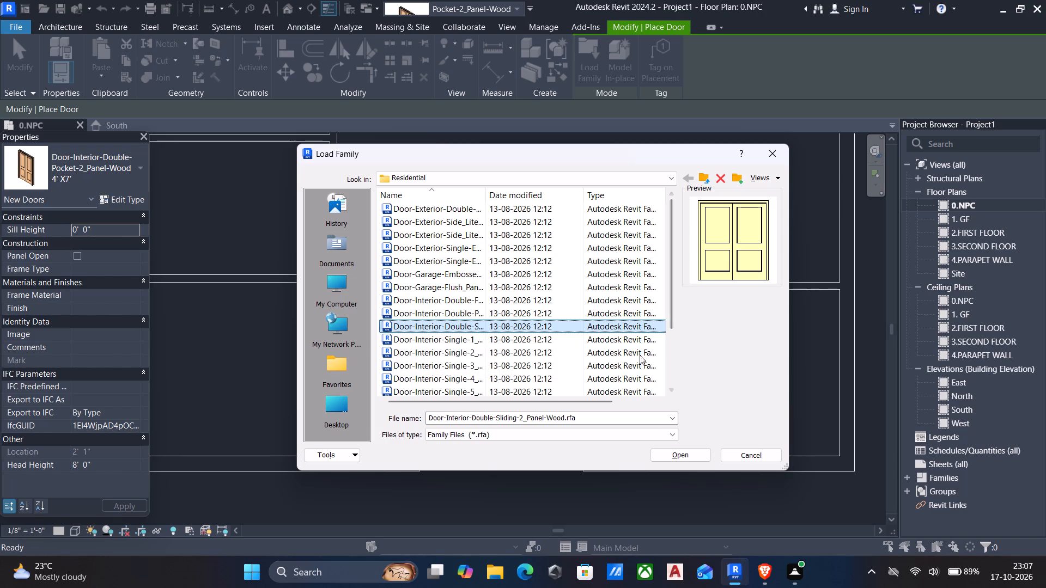
pyautogui.click(682, 456)
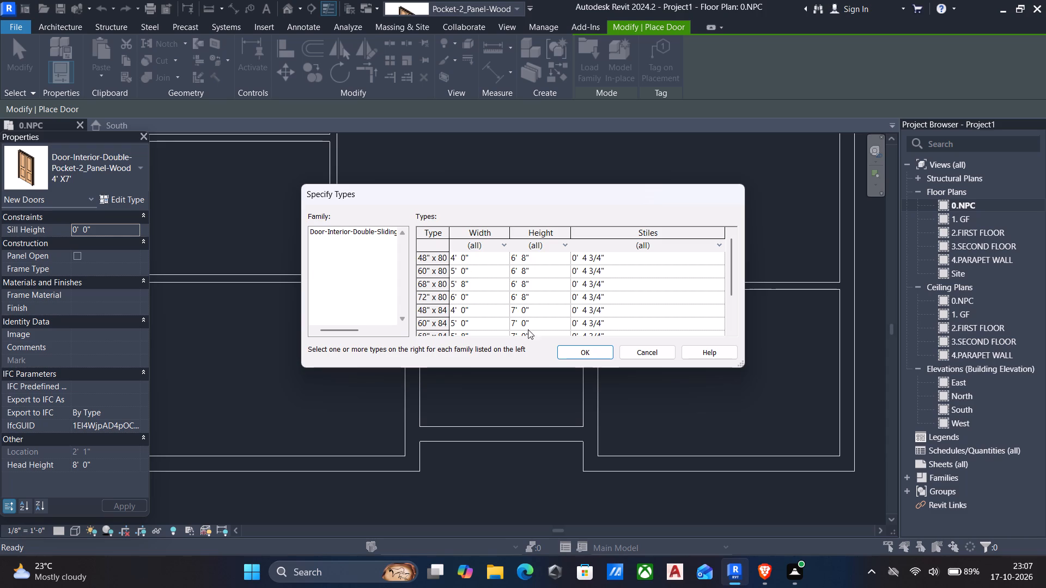
pyautogui.click(524, 315)
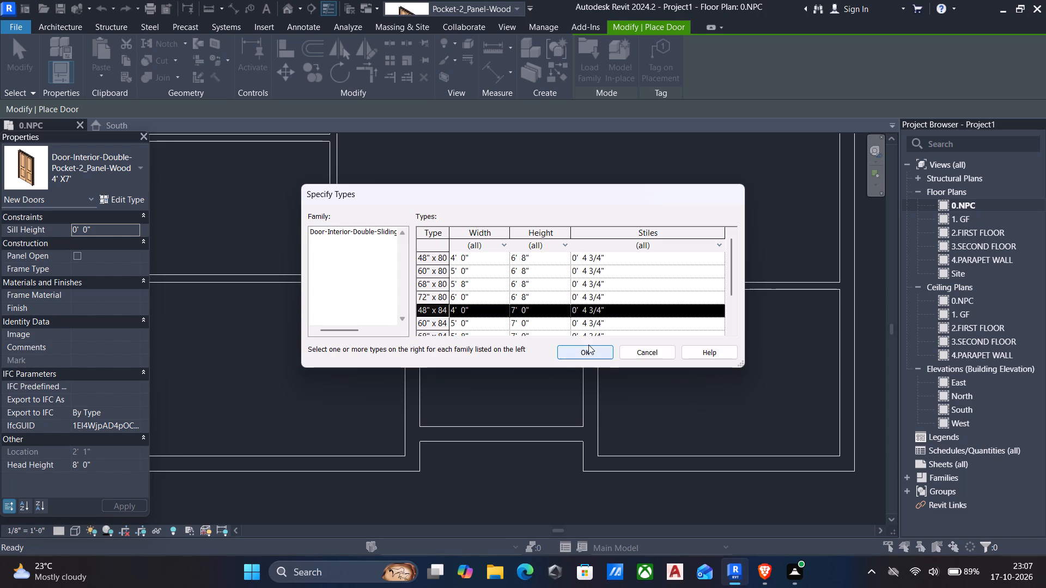
pyautogui.click(591, 351)
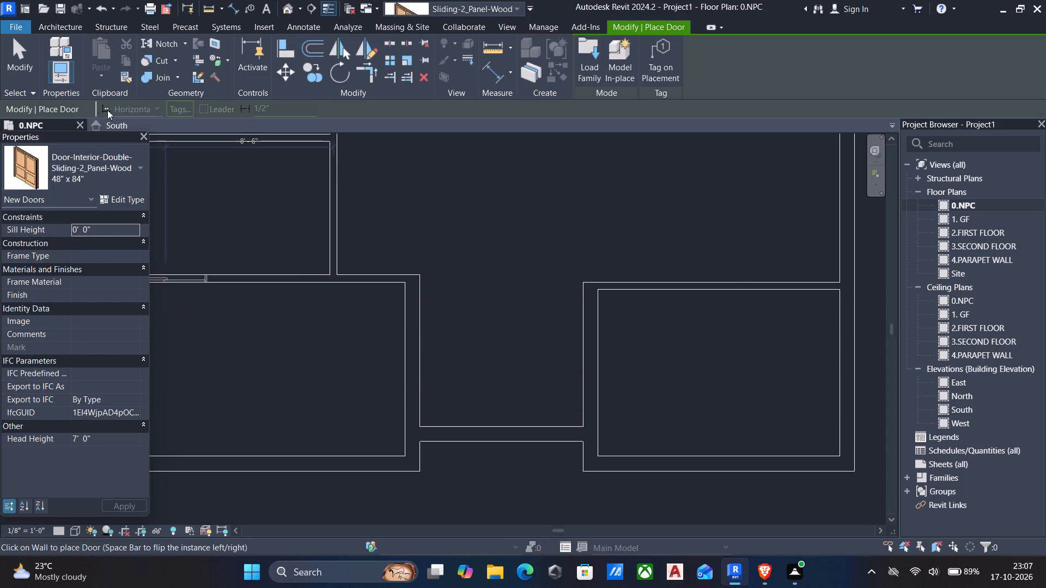
# Duplicate the 48" x 84" double-sliding door type under the name 4' X8'.
pyautogui.click(137, 199)
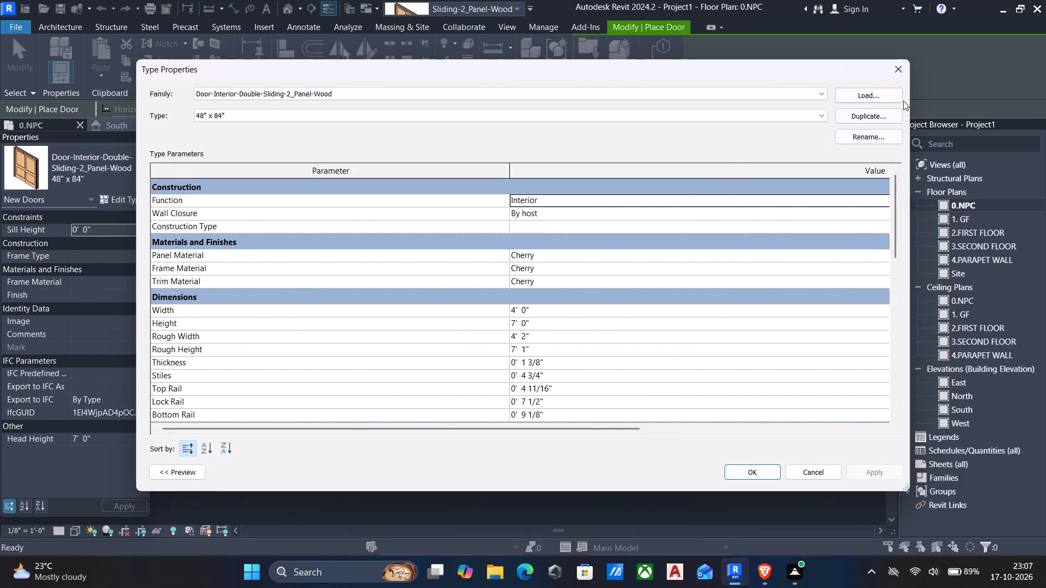
pyautogui.click(881, 115)
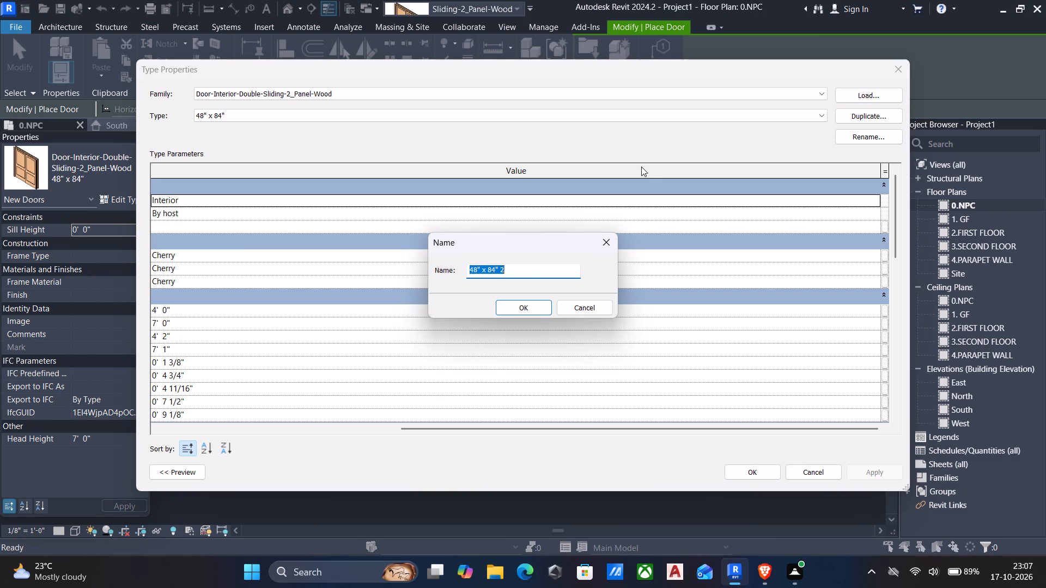
pyautogui.press('BackSpace')
pyautogui.write("4' X")
pyautogui.write("8'")
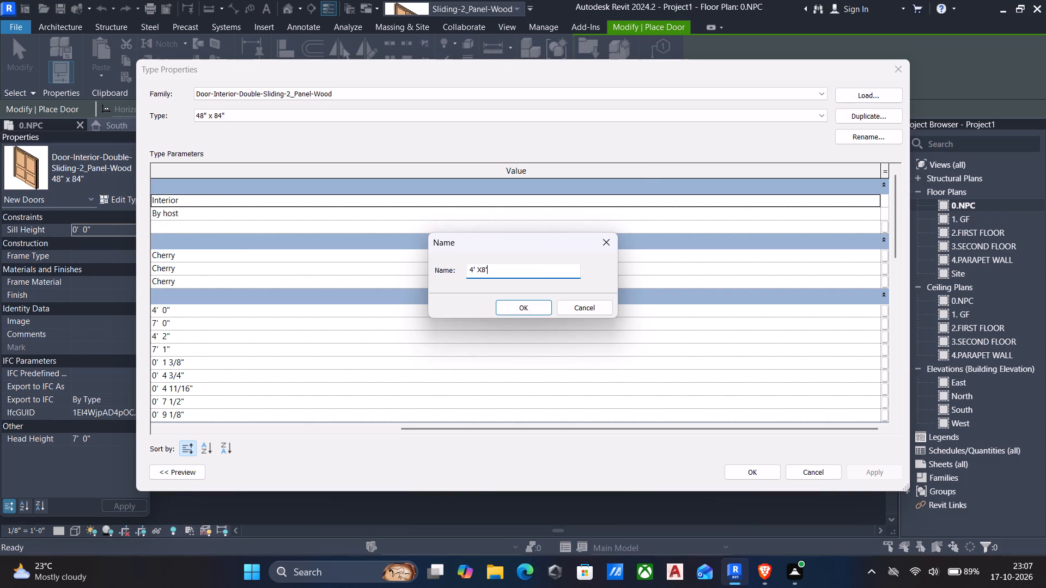
pyautogui.click(526, 311)
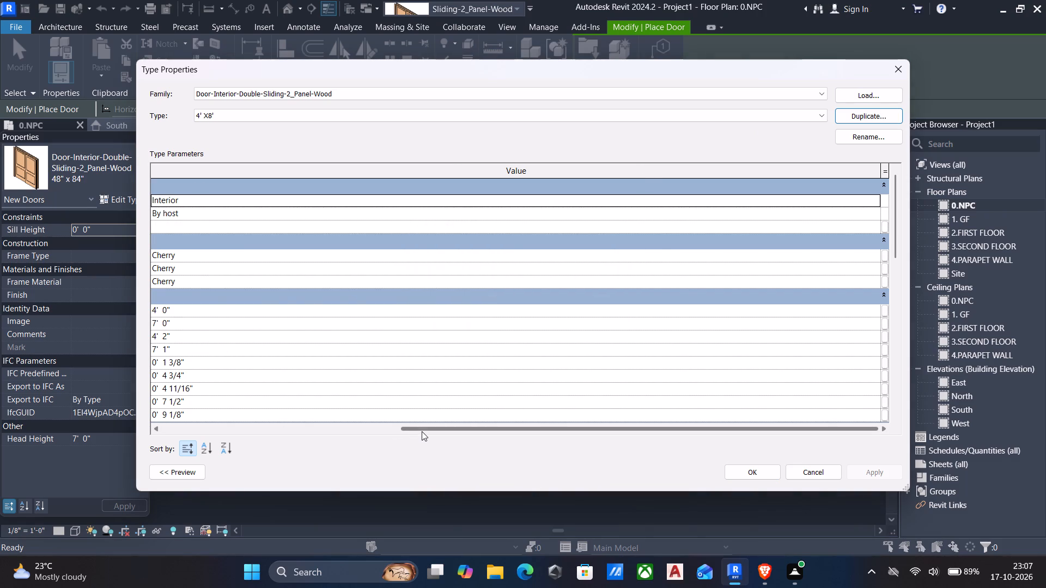
# Set the 4' X8' double-sliding door type's height to 8' and apply it.
pyautogui.moveTo(422, 431); pyautogui.dragTo(232, 424)
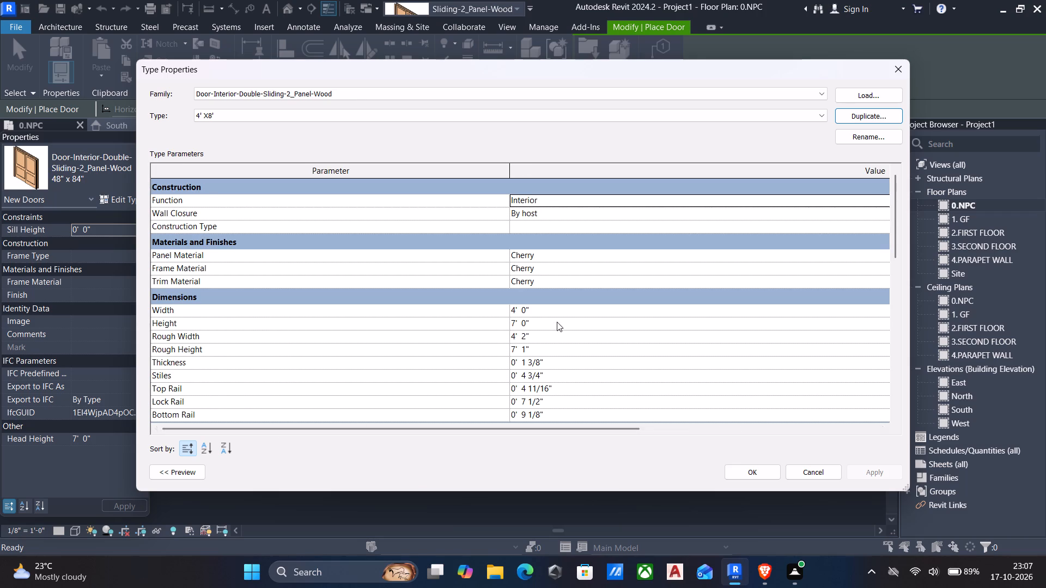
pyautogui.click(557, 322)
pyautogui.write("8'")
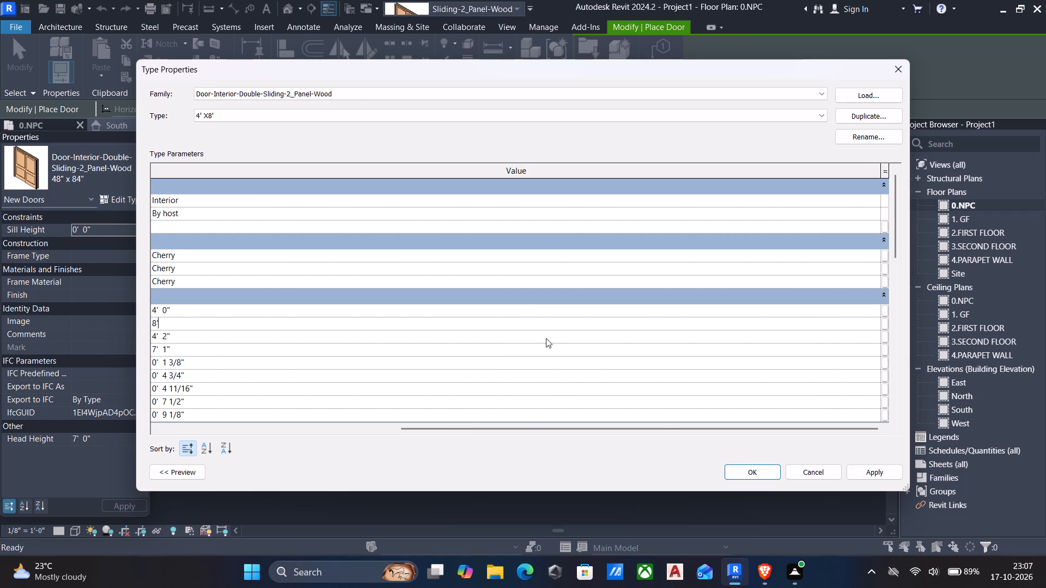
pyautogui.click(871, 474)
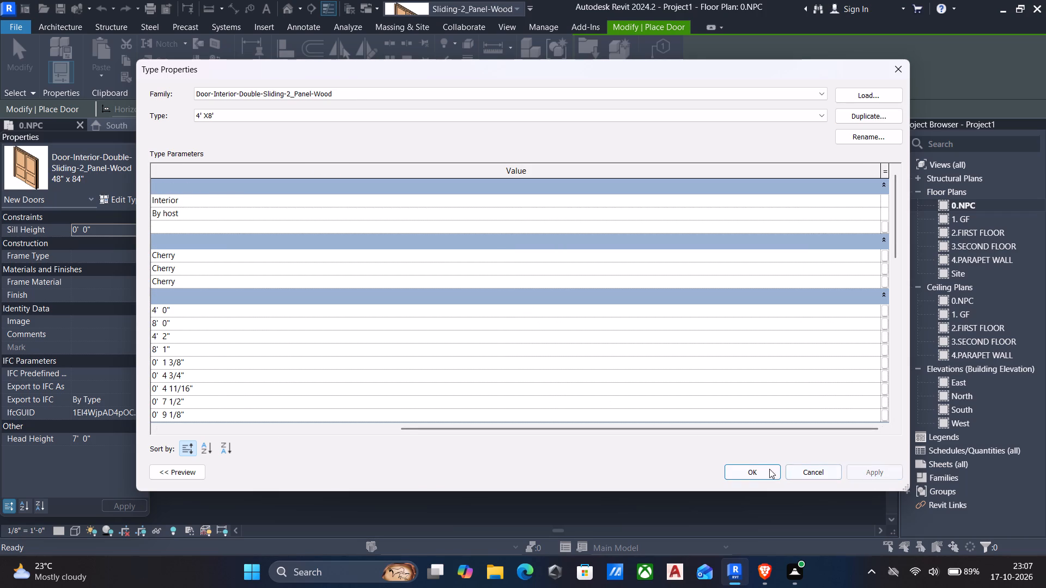
pyautogui.click(761, 470)
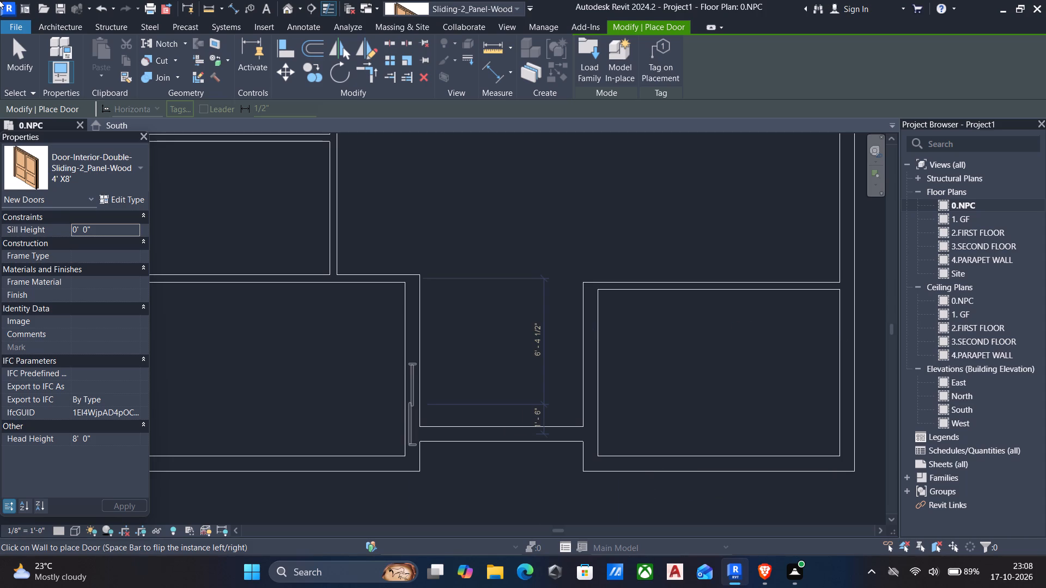
# Place a 4' X8' double-sliding door in the bottom outer wall of the lower-right room, centred about 3'-3" from the room's left wall.
pyautogui.moveTo(713, 517); pyautogui.dragTo(480, 367, button='middle')
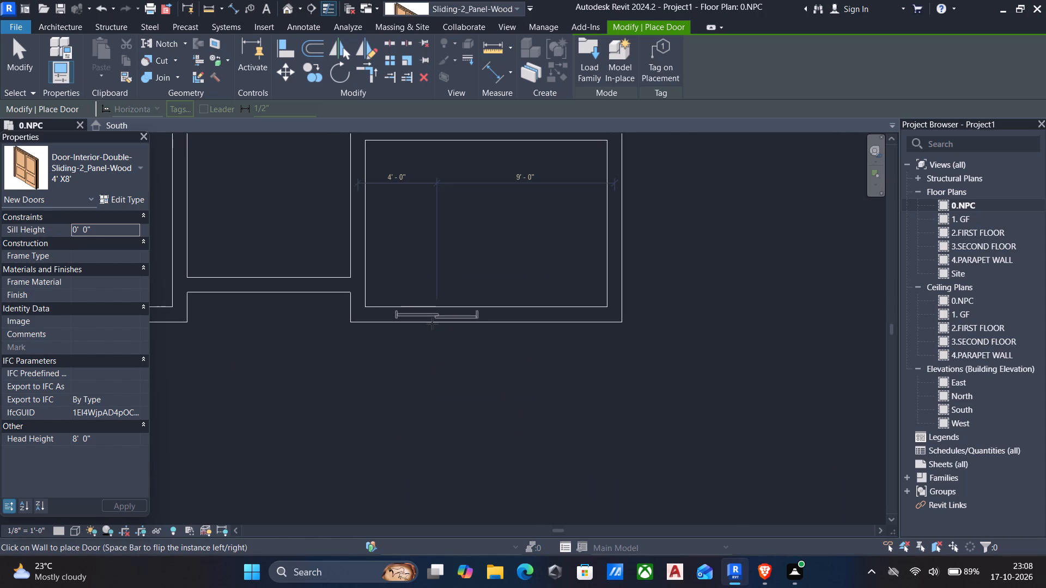
pyautogui.scroll(2, 432, 323)
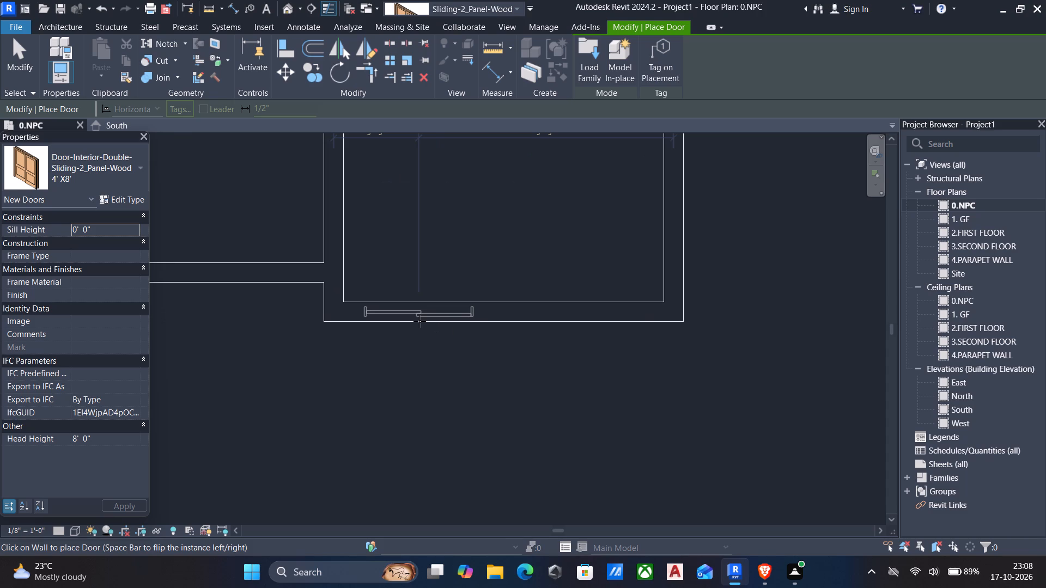
pyautogui.click(419, 321)
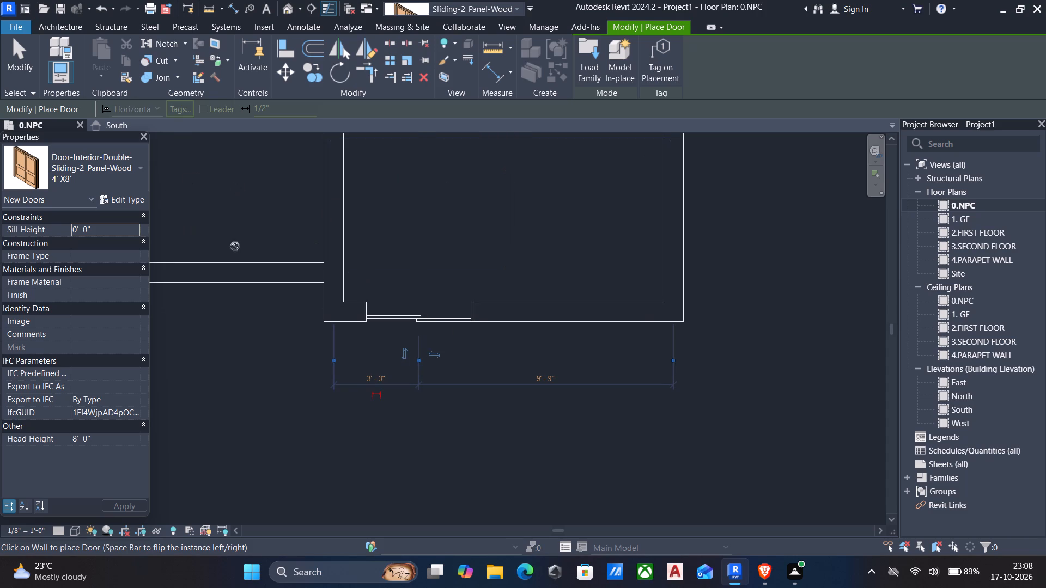
# Examine the placed sliding door in the 3D view and return to the 0.NPC floor plan.
pyautogui.moveTo(279, 252); pyautogui.dragTo(412, 333, button='middle')
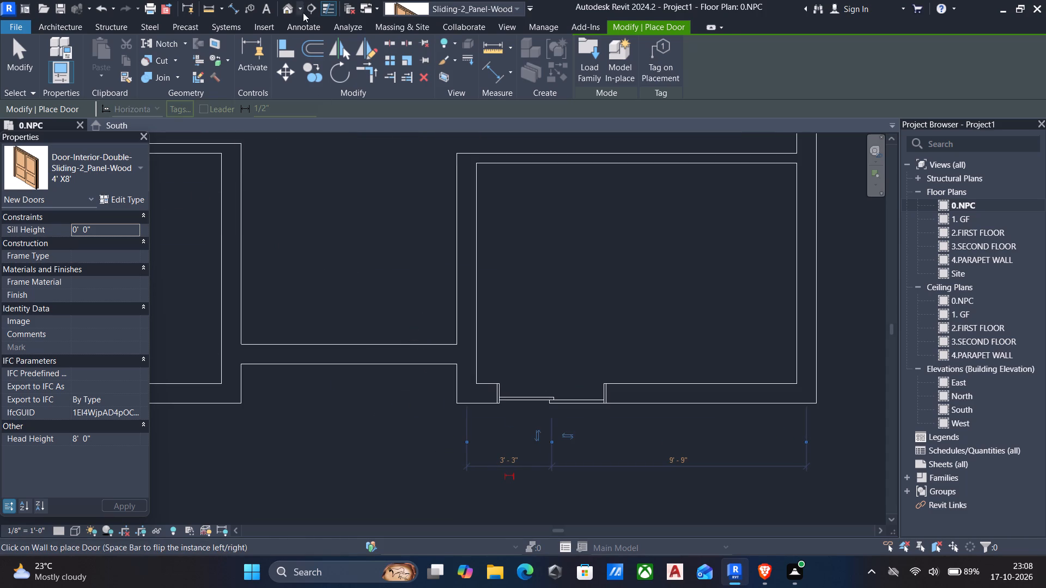
pyautogui.click(283, 7)
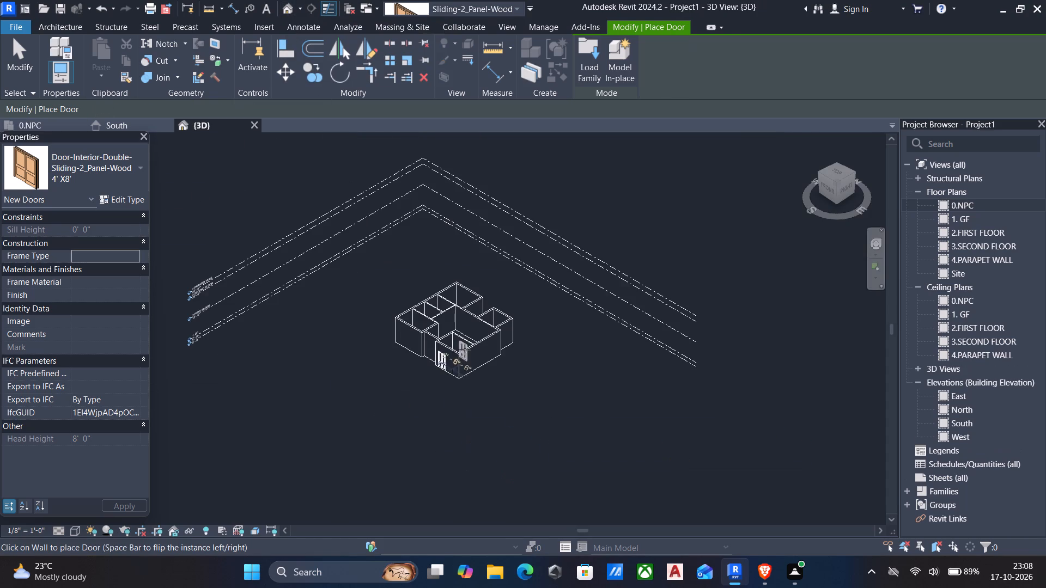
pyautogui.scroll(5, 441, 399)
pyautogui.scroll(5, 447, 349)
pyautogui.scroll(2, 426, 281)
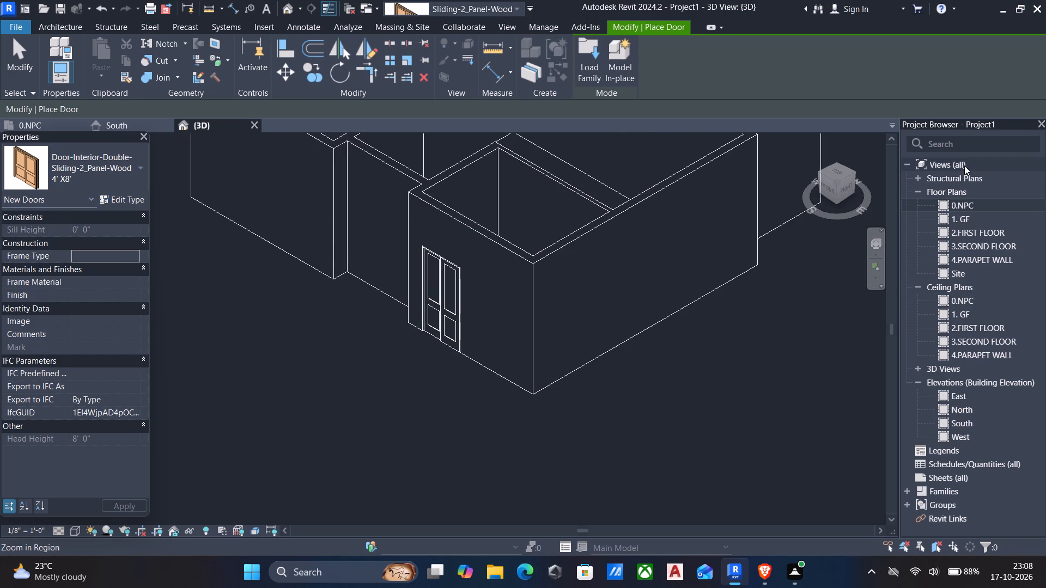
pyautogui.doubleClick(973, 206)
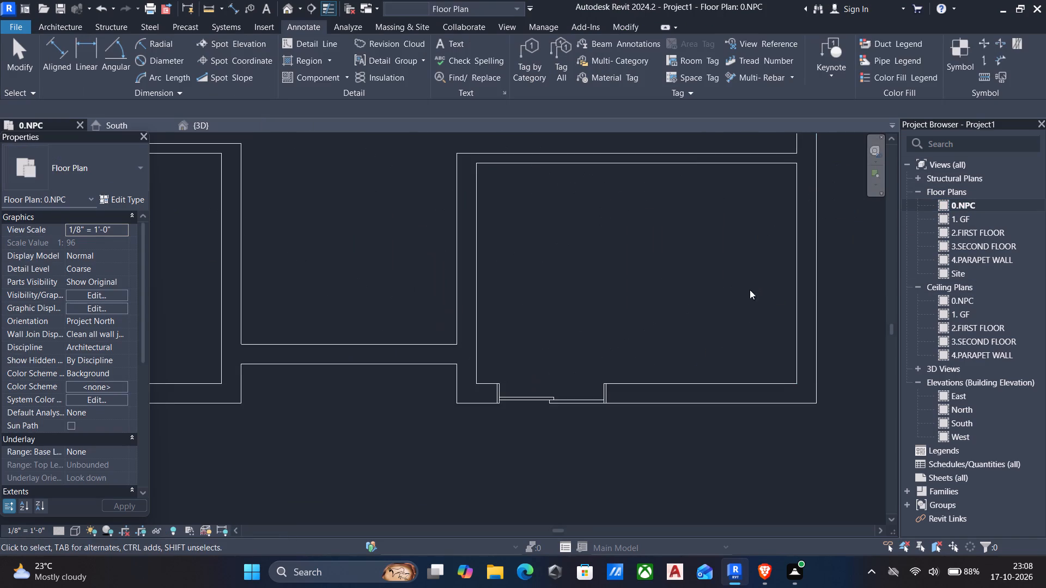
pyautogui.middleClick(634, 338)
pyautogui.scroll(1, 633, 338)
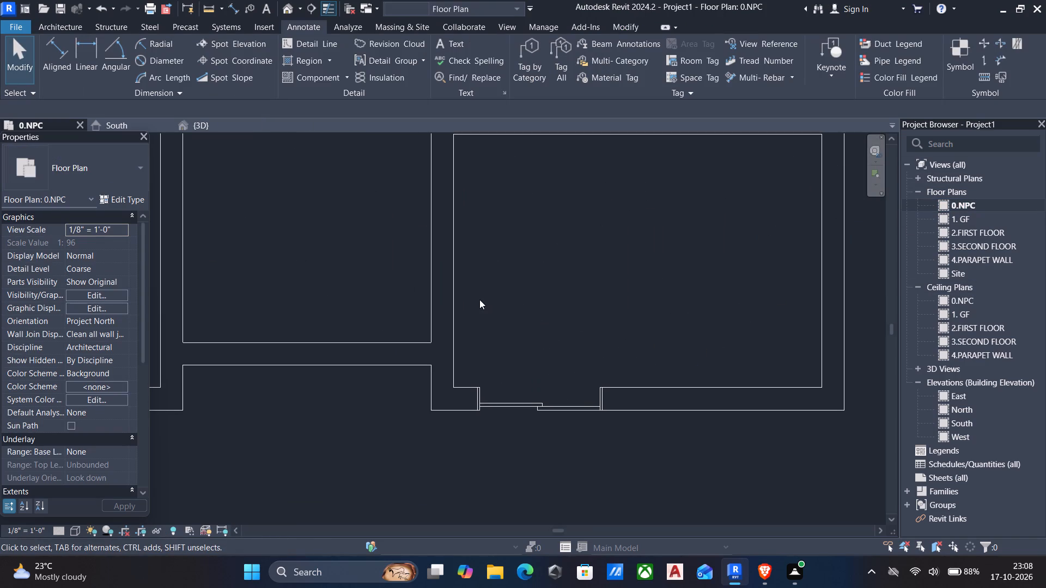
# Set the Door-Interior-Single-1_Panel-Wood 4'X7' type's width to 3' and height to 7', and apply the changes.
pyautogui.scroll(-4, 342, 257)
pyautogui.moveTo(342, 257); pyautogui.dragTo(515, 364, button='middle')
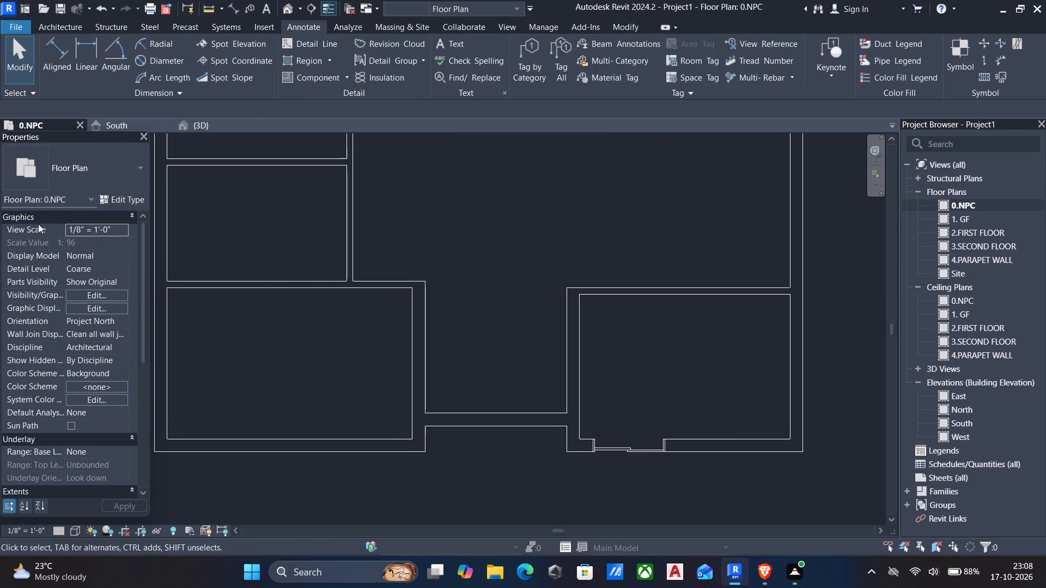
pyautogui.write('DR')
pyautogui.click(113, 171)
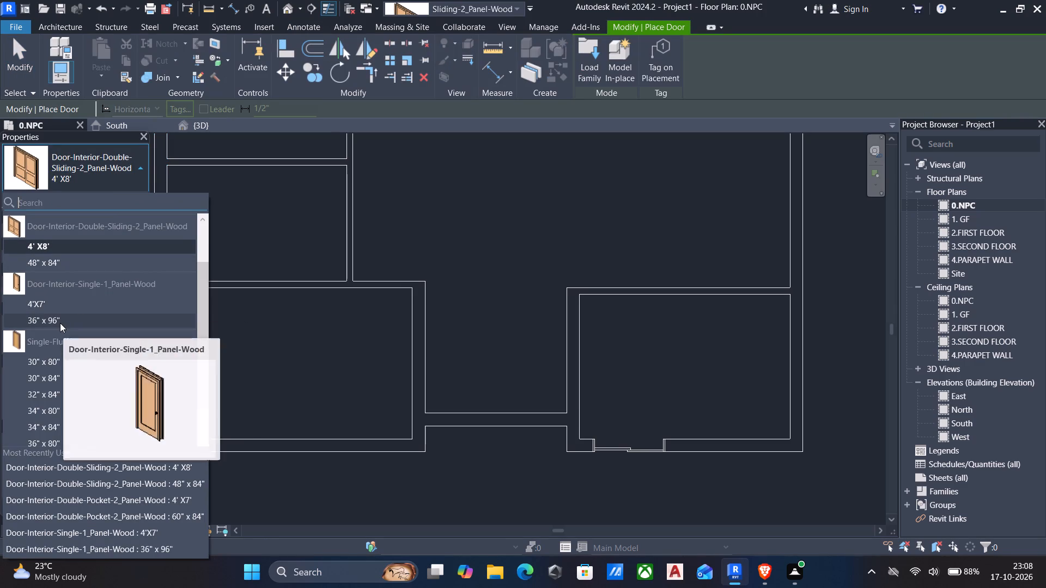
pyautogui.click(57, 301)
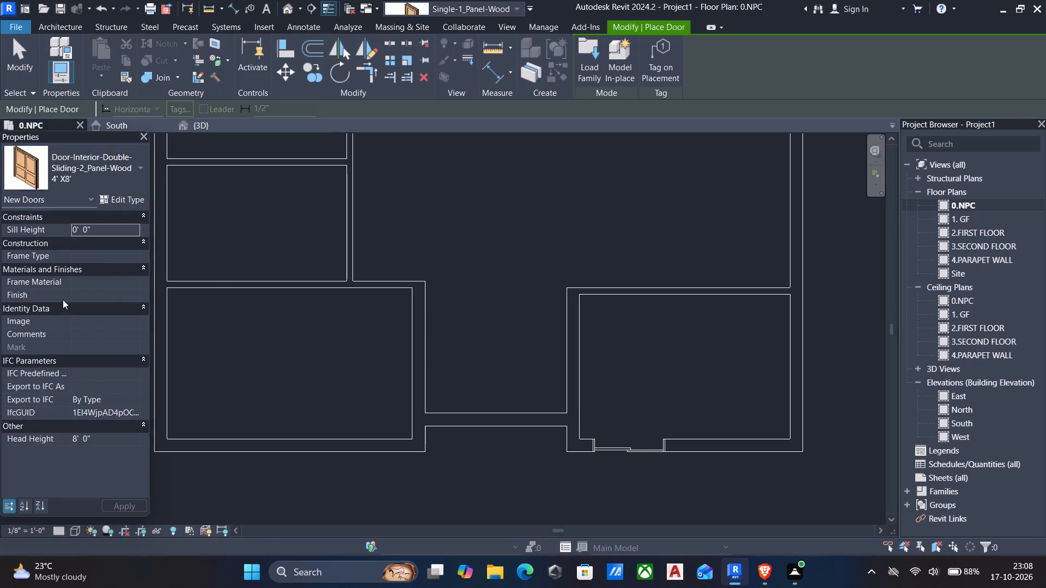
pyautogui.click(127, 195)
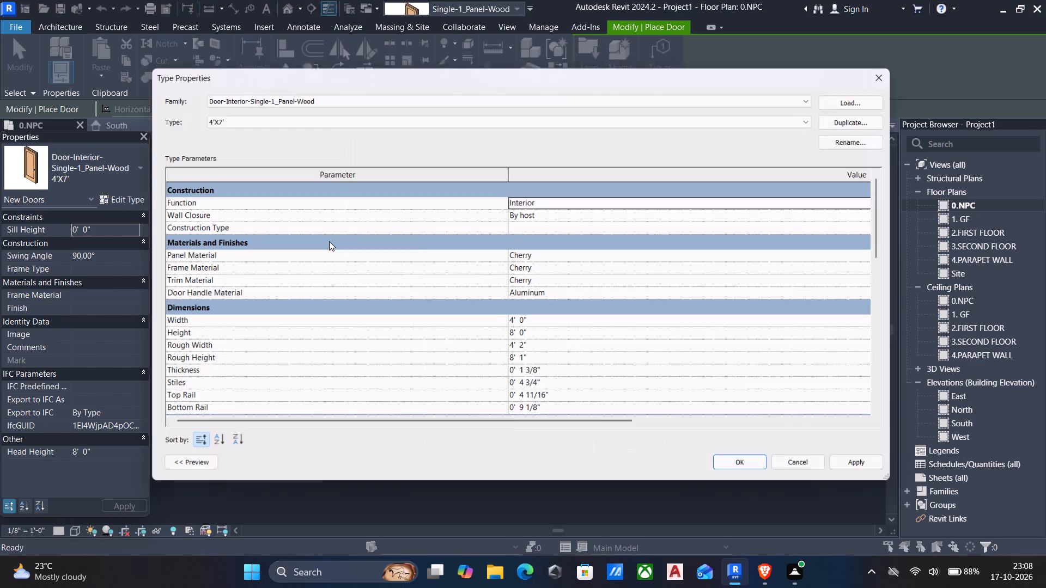
pyautogui.click(546, 321)
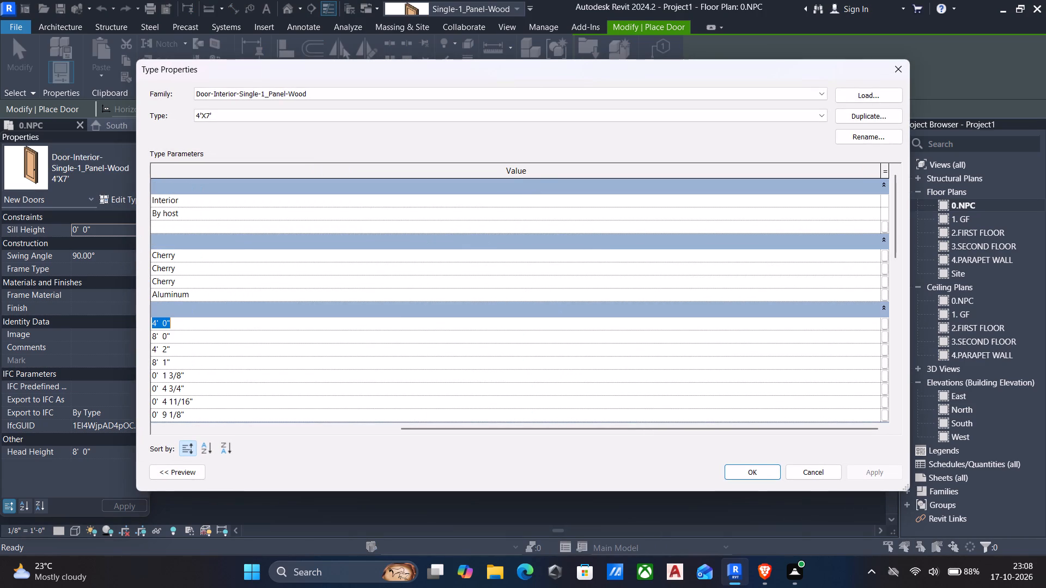
pyautogui.write("3'")
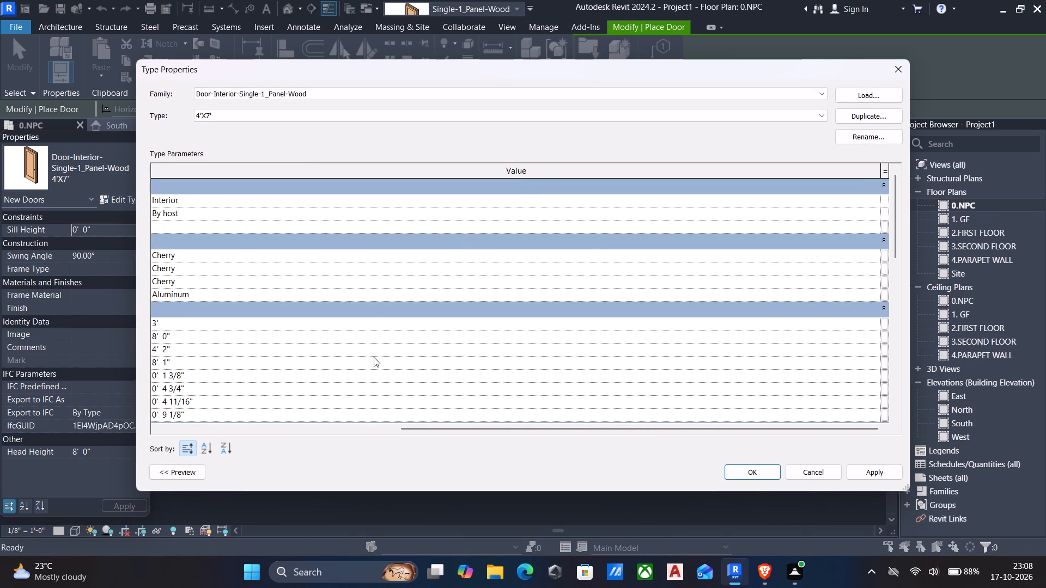
pyautogui.click(236, 337)
pyautogui.write("7'")
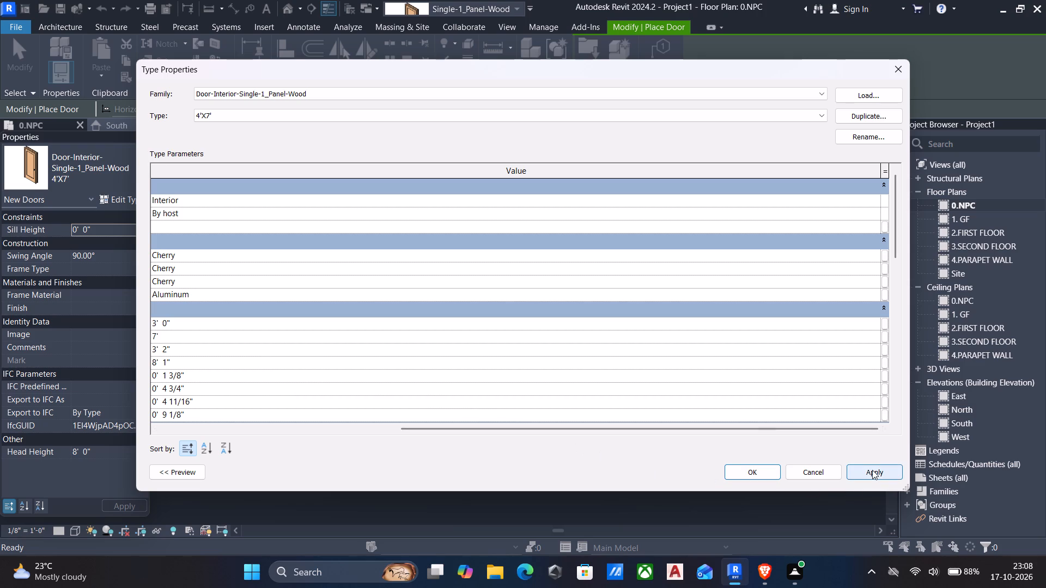
pyautogui.click(872, 470)
pyautogui.click(740, 467)
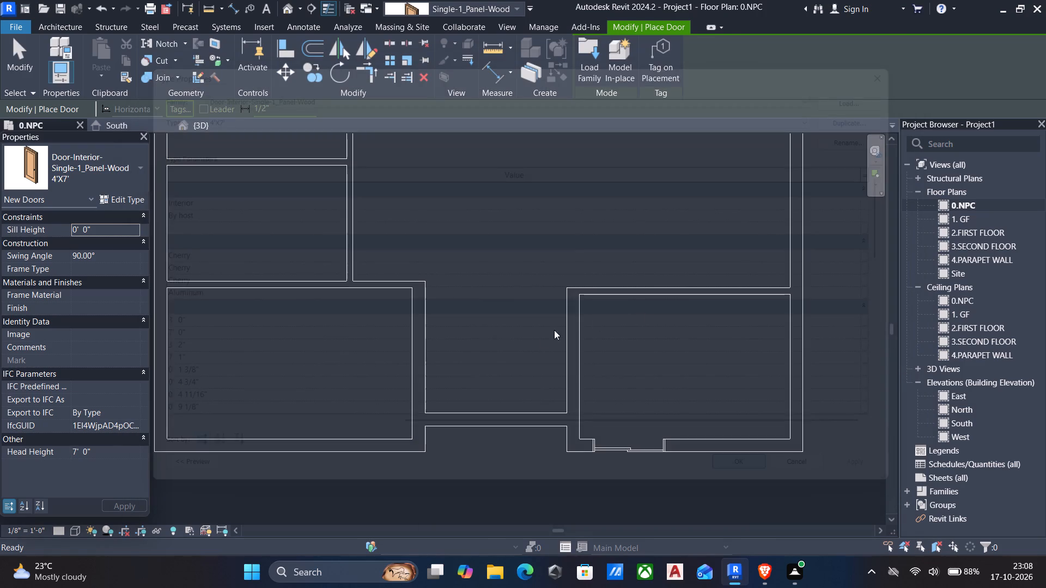
# Place the single-panel wood door in the lower-left room's upper wall, about 2'-0" from the adjoining partition, swinging into the room and hinged on the right.
pyautogui.scroll(-4, 538, 345)
pyautogui.click(93, 173)
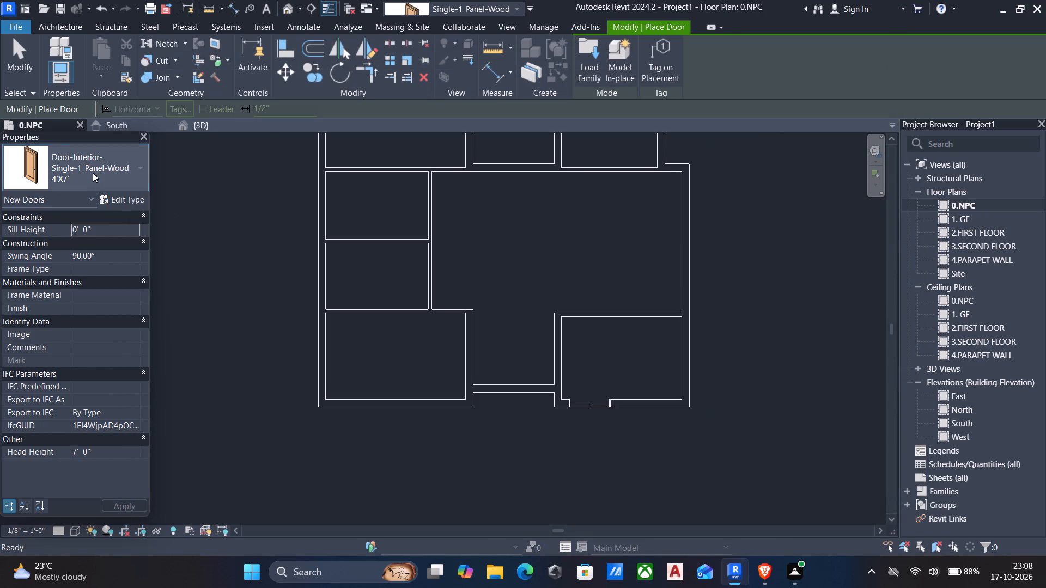
pyautogui.click(76, 275)
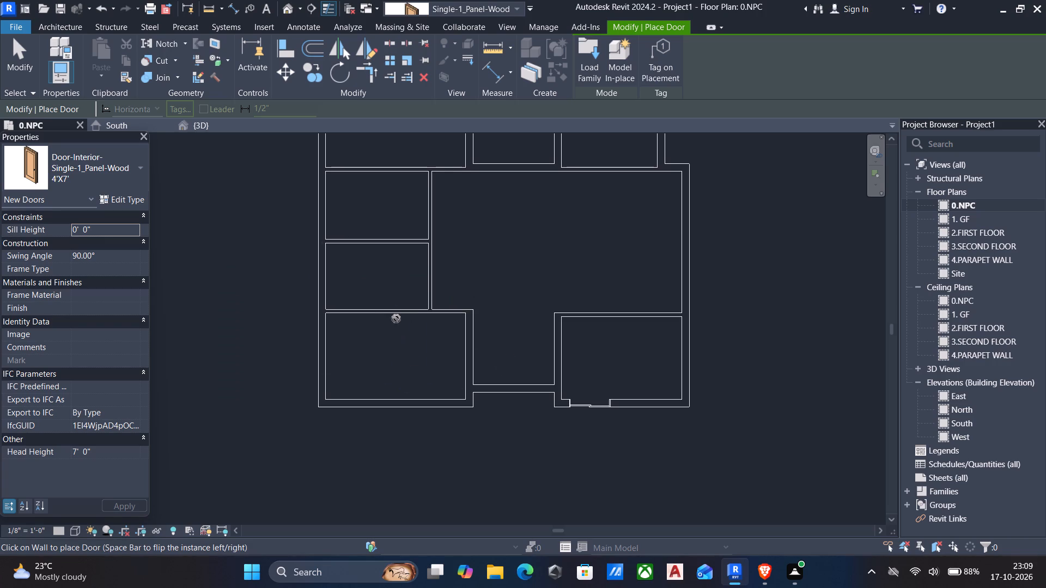
pyautogui.scroll(3, 442, 305)
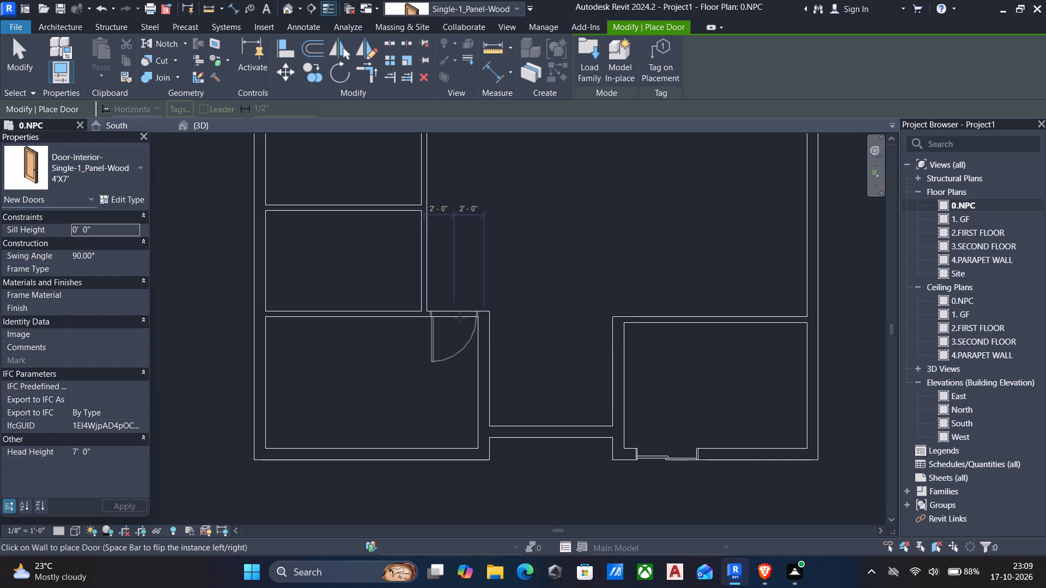
pyautogui.press('space')
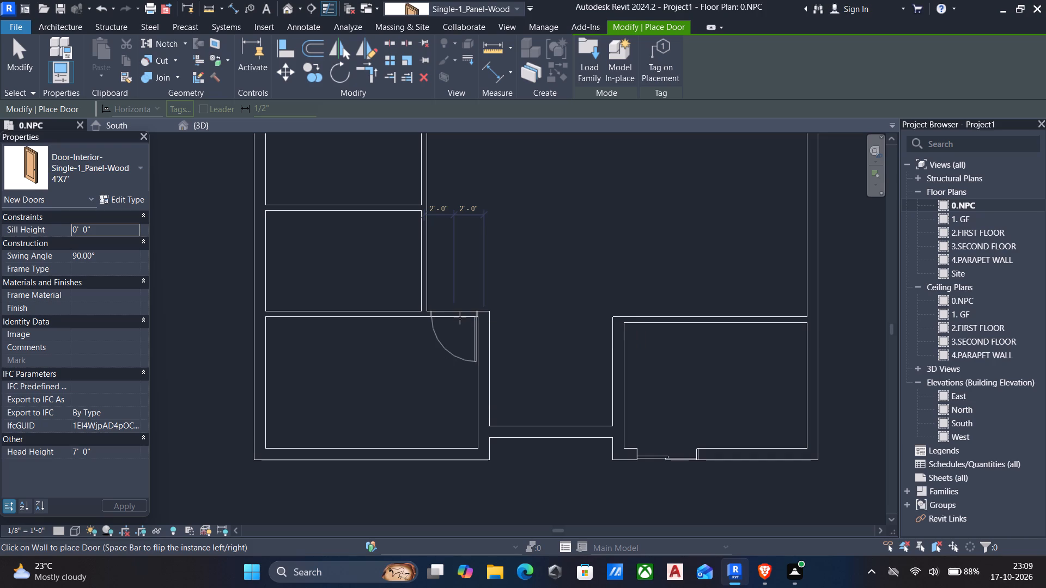
pyautogui.click(460, 318)
# Place a single-panel door in the upper-left room's bottom wall, about 1'-8" from its right wall, swinging into the room and hinged on the right.
pyautogui.scroll(1, 495, 266)
pyautogui.moveTo(495, 266); pyautogui.dragTo(497, 460, button='middle')
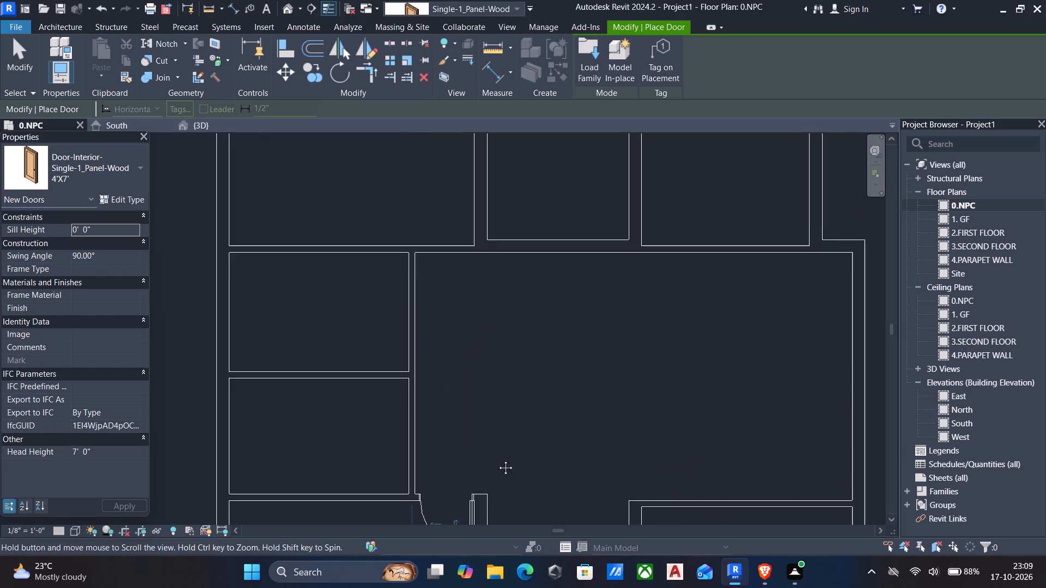
pyautogui.moveTo(497, 460); pyautogui.dragTo(503, 486, button='middle')
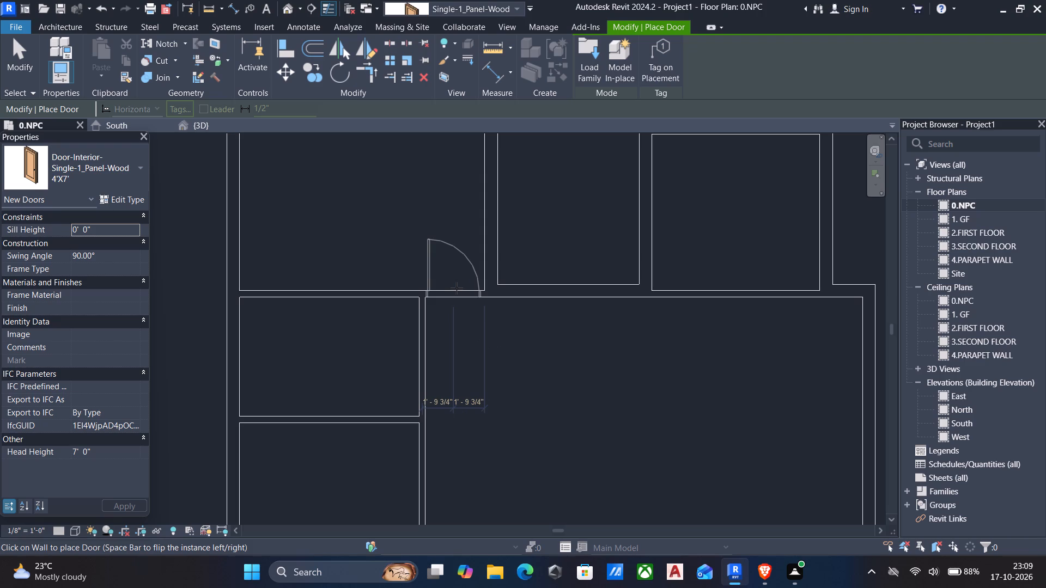
pyautogui.press('space')
pyautogui.scroll(7, 455, 288)
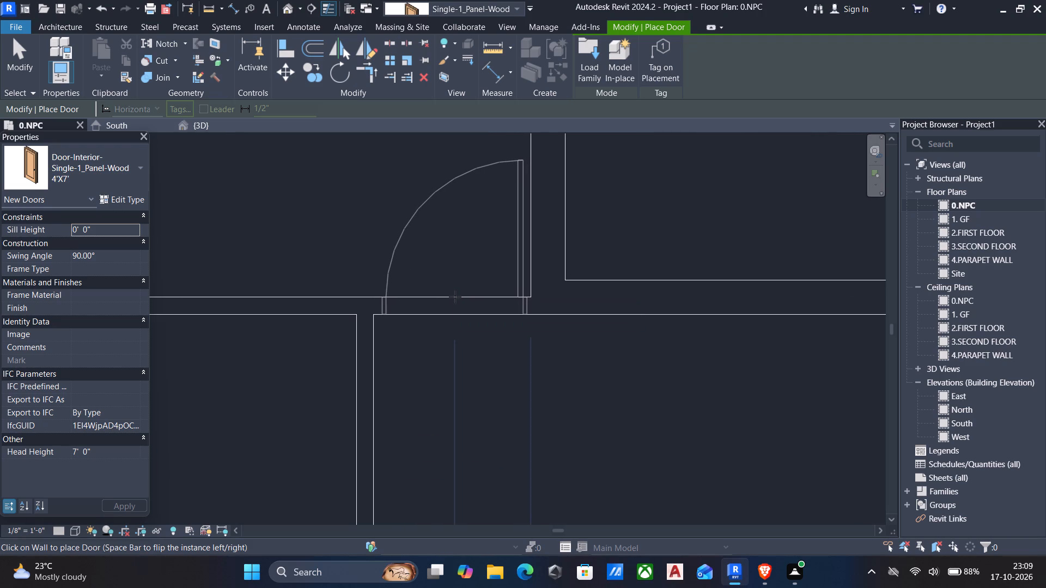
pyautogui.click(455, 297)
# Place a single-panel door between the central hall and the upper-right room, about 2'-3" from the room's left wall, swinging into the hall.
pyautogui.scroll(-6, 588, 341)
pyautogui.moveTo(658, 390); pyautogui.dragTo(646, 392, button='middle')
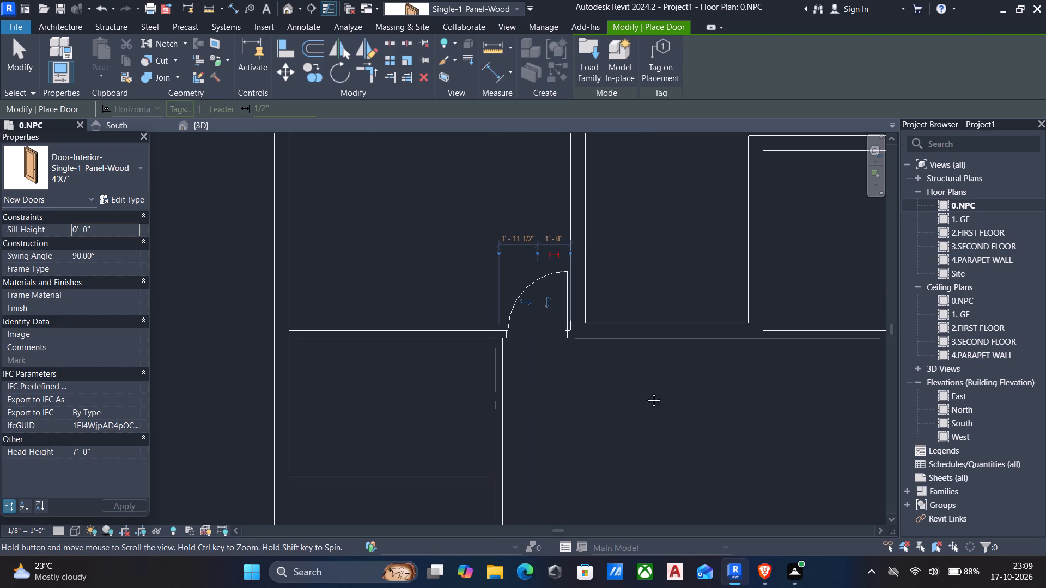
pyautogui.moveTo(646, 392); pyautogui.dragTo(472, 369, button='middle')
pyautogui.scroll(-6, 460, 378)
pyautogui.scroll(4, 527, 344)
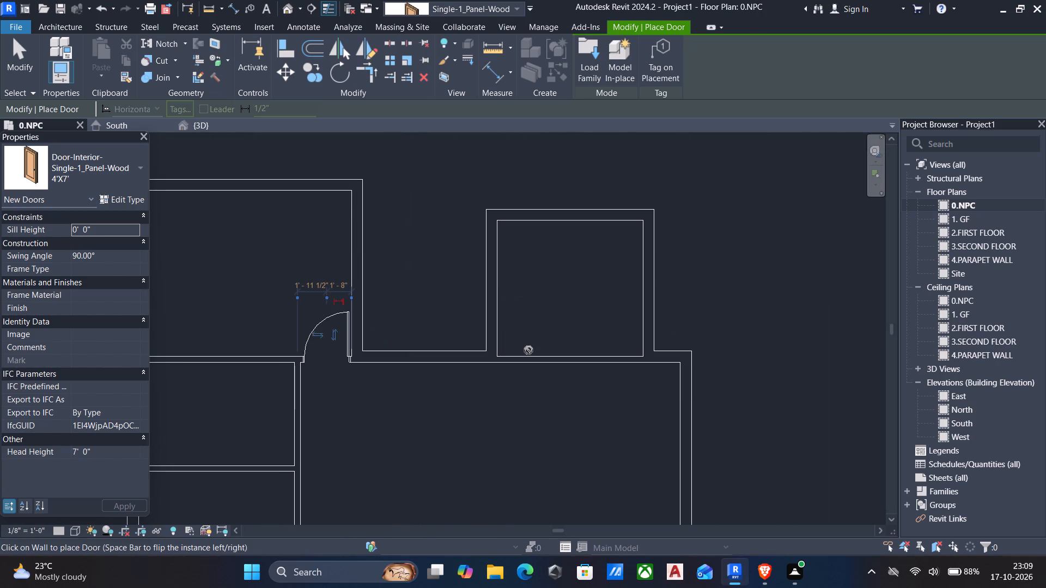
pyautogui.press('space')
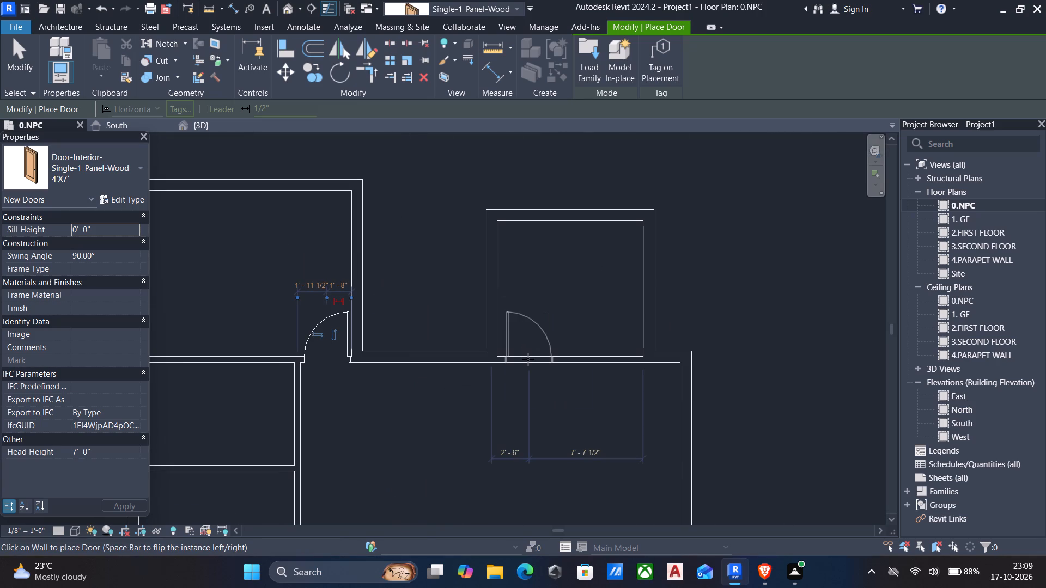
pyautogui.scroll(4, 527, 359)
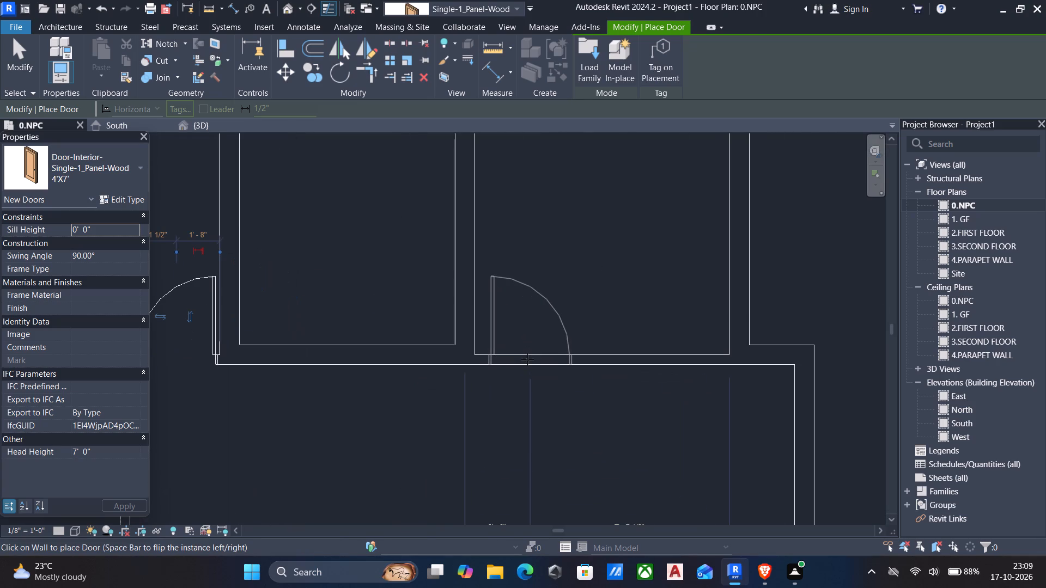
pyautogui.click(524, 360)
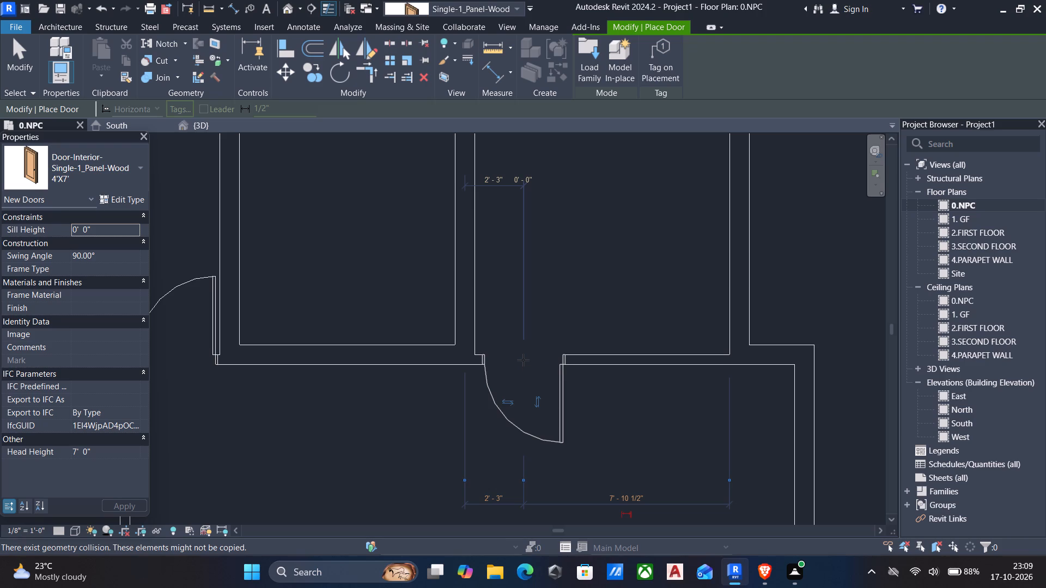
# Place a single-panel door in the upper-right room's top outer wall, about 2'-1" from its left wall, swinging inward and hinged on the left.
pyautogui.scroll(-2, 511, 374)
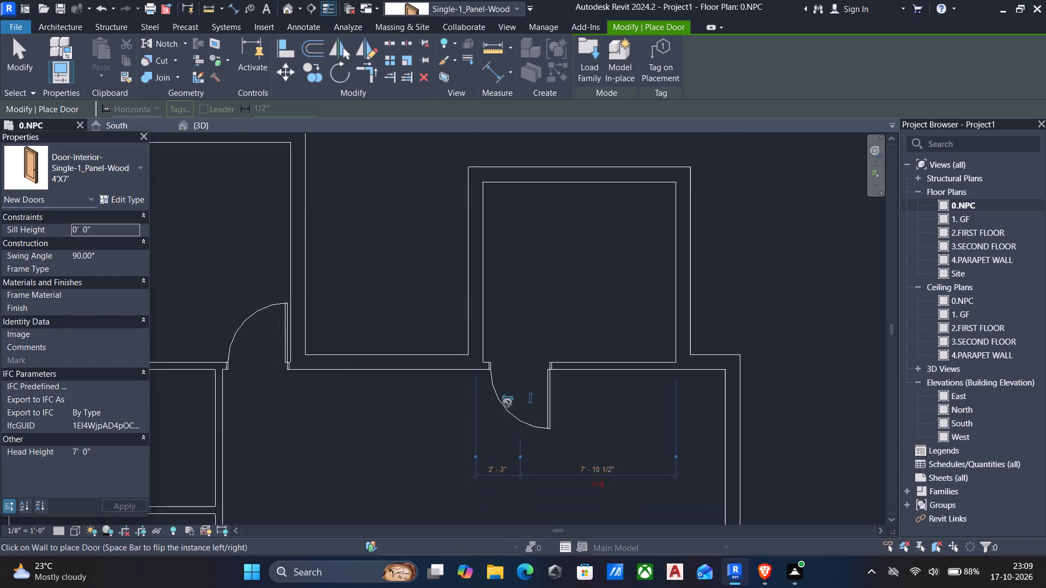
pyautogui.scroll(-2, 507, 403)
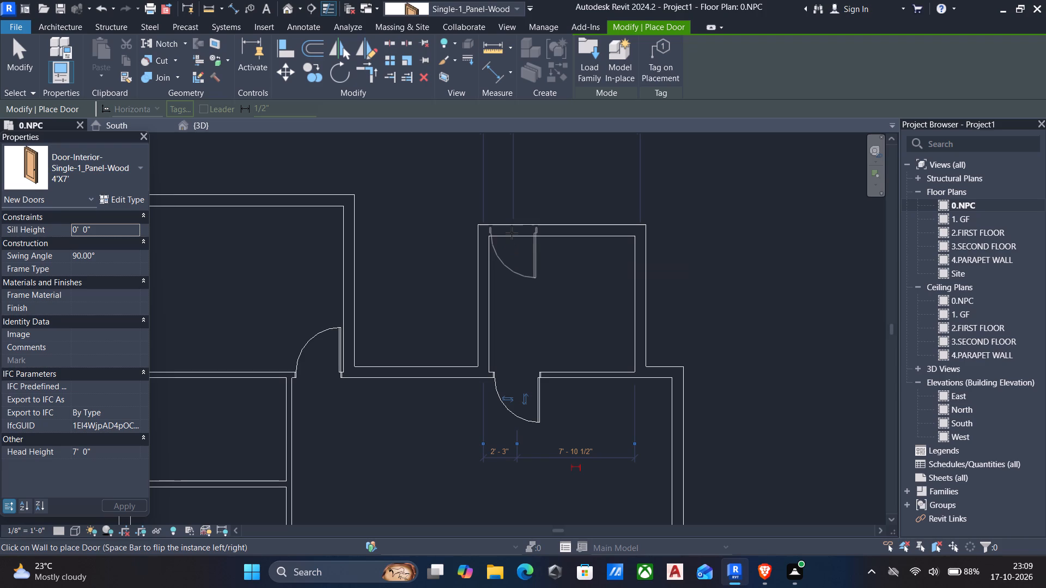
pyautogui.press('space')
pyautogui.scroll(4, 512, 233)
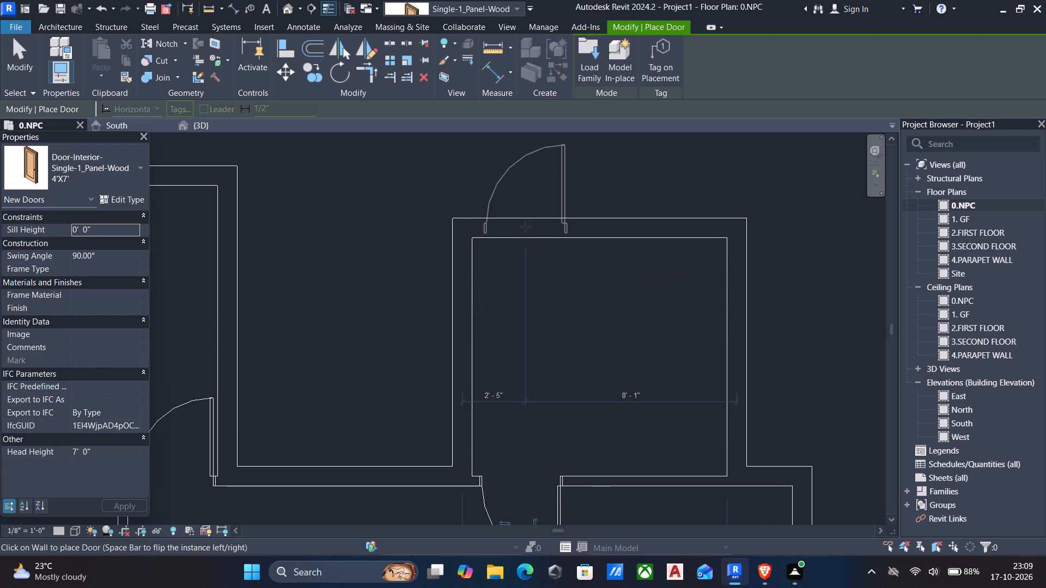
pyautogui.click(517, 236)
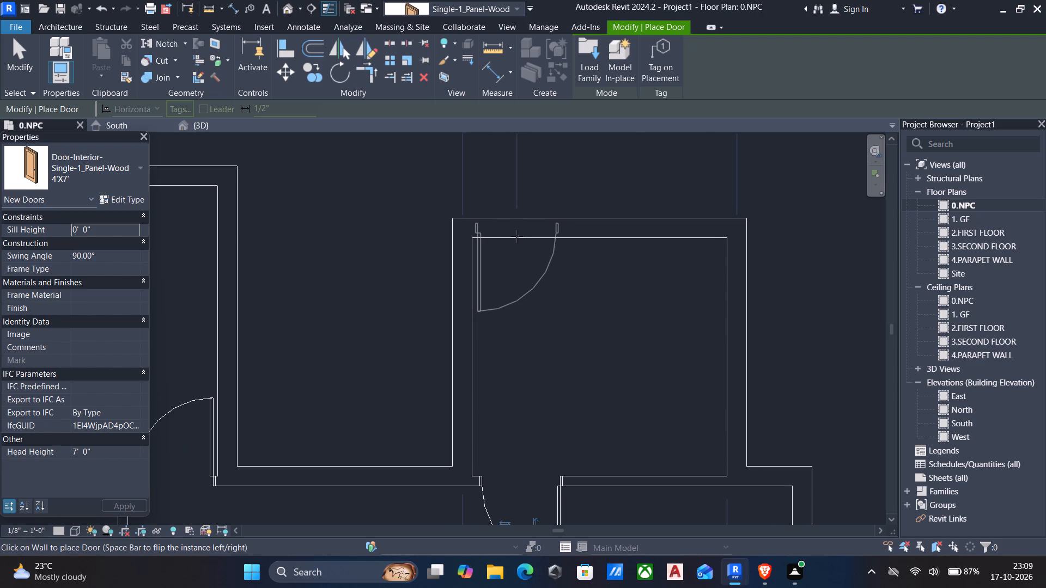
pyautogui.scroll(-6, 499, 273)
pyautogui.moveTo(440, 399); pyautogui.dragTo(449, 294, button='middle')
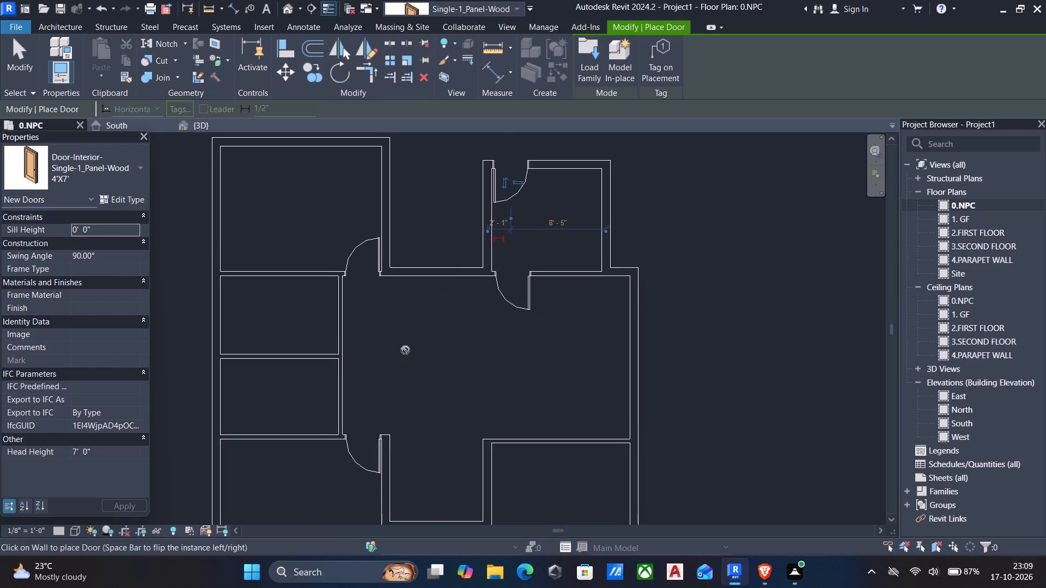
pyautogui.moveTo(384, 379); pyautogui.dragTo(431, 290, button='middle')
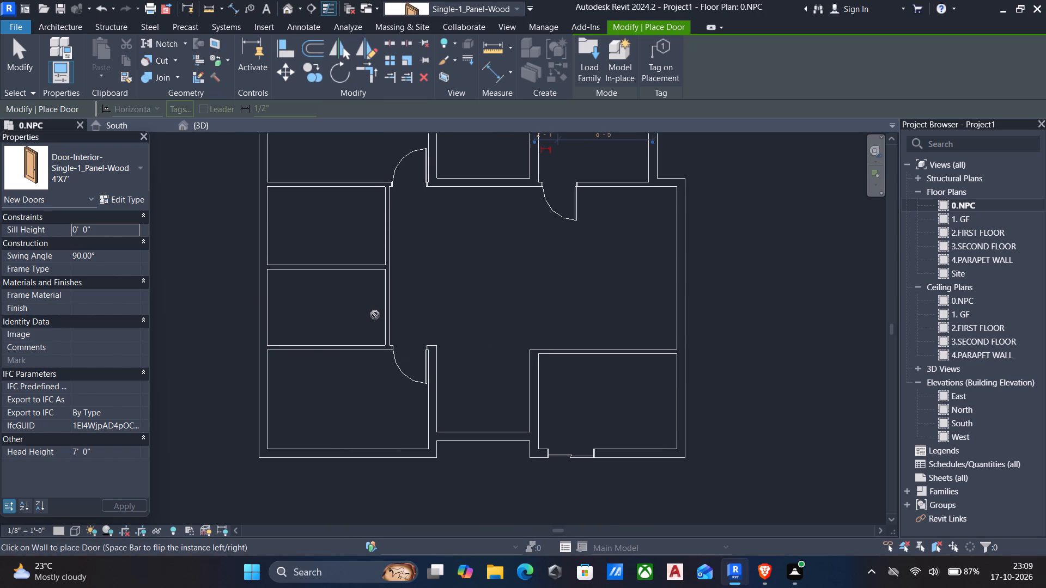
# Duplicate the Single-Flush 30" x 80" door type under the name 2'6" X 7'.
pyautogui.click(75, 173)
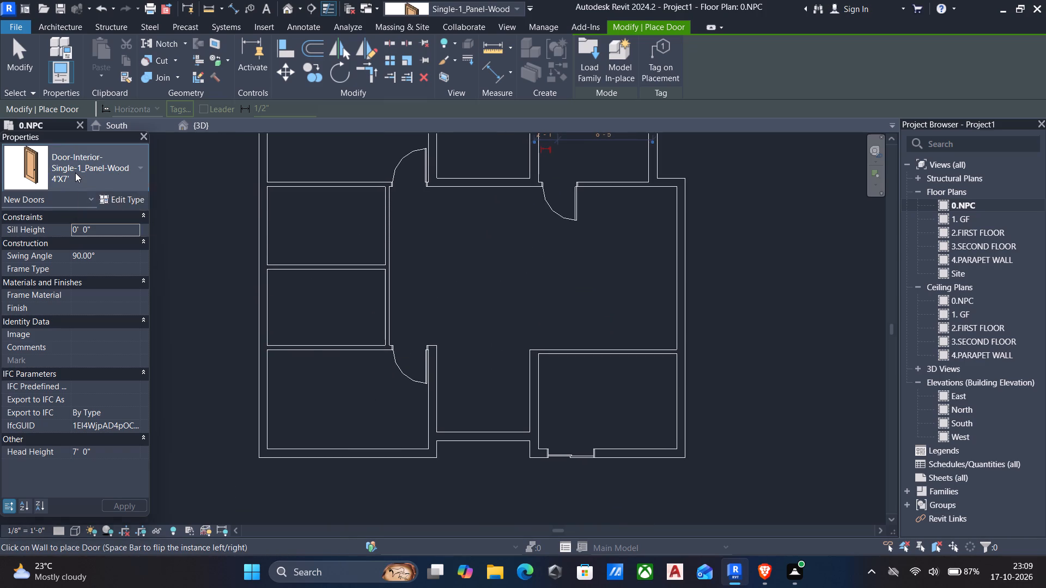
pyautogui.scroll(-6, 104, 275)
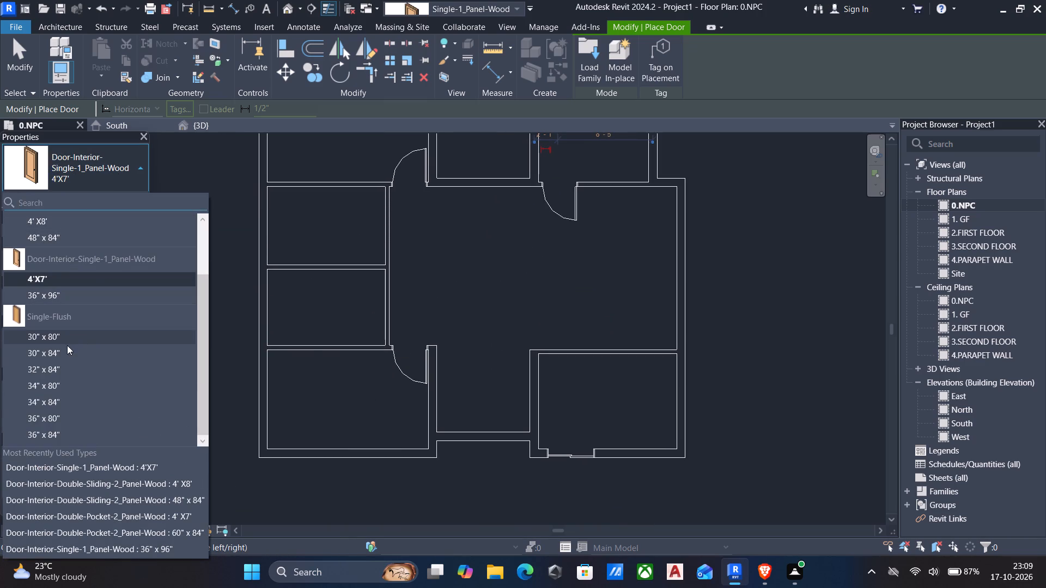
pyautogui.click(61, 341)
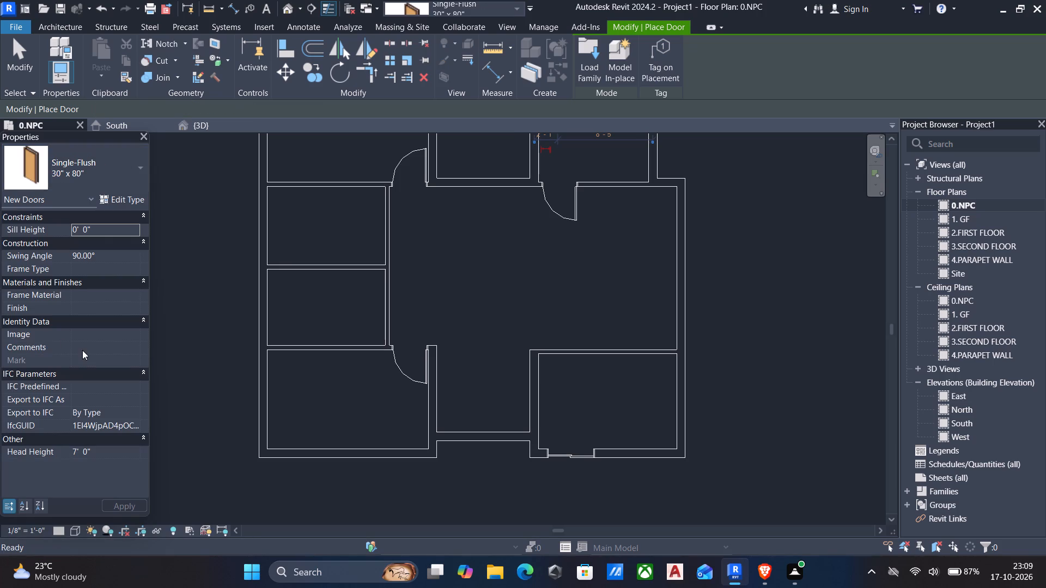
pyautogui.click(126, 199)
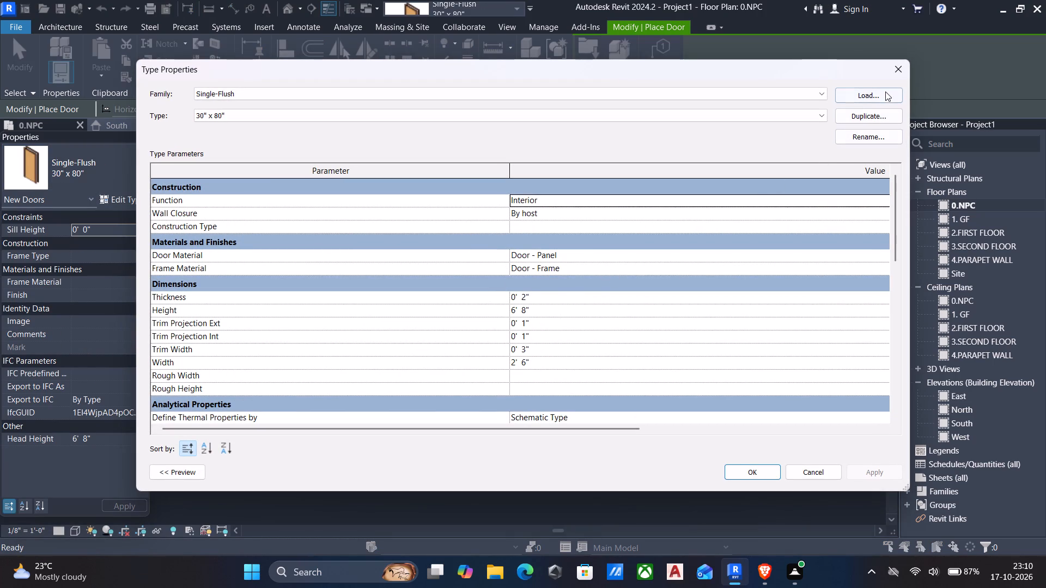
pyautogui.click(874, 115)
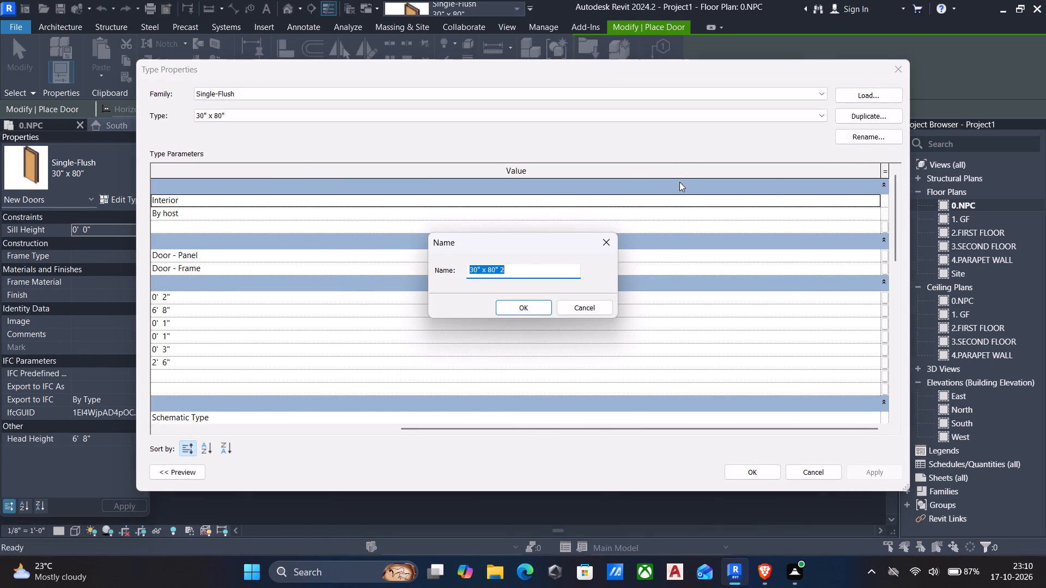
pyautogui.press('BackSpace')
pyautogui.press('7')
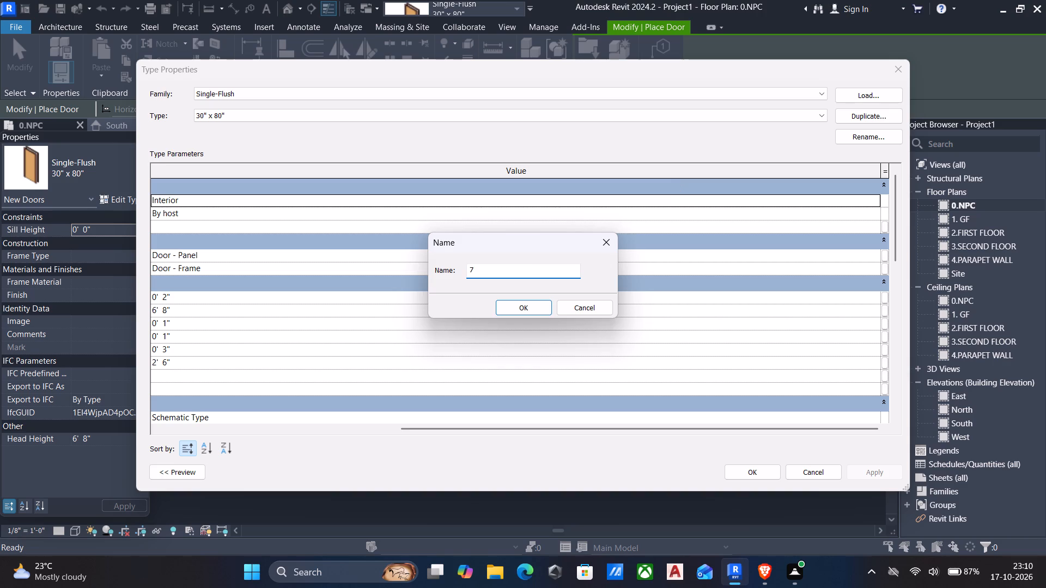
pyautogui.press('BackSpace')
pyautogui.press('BackSpace')
pyautogui.write('2\'6" X')
pyautogui.press('space')
pyautogui.write("7'")
pyautogui.click(533, 303)
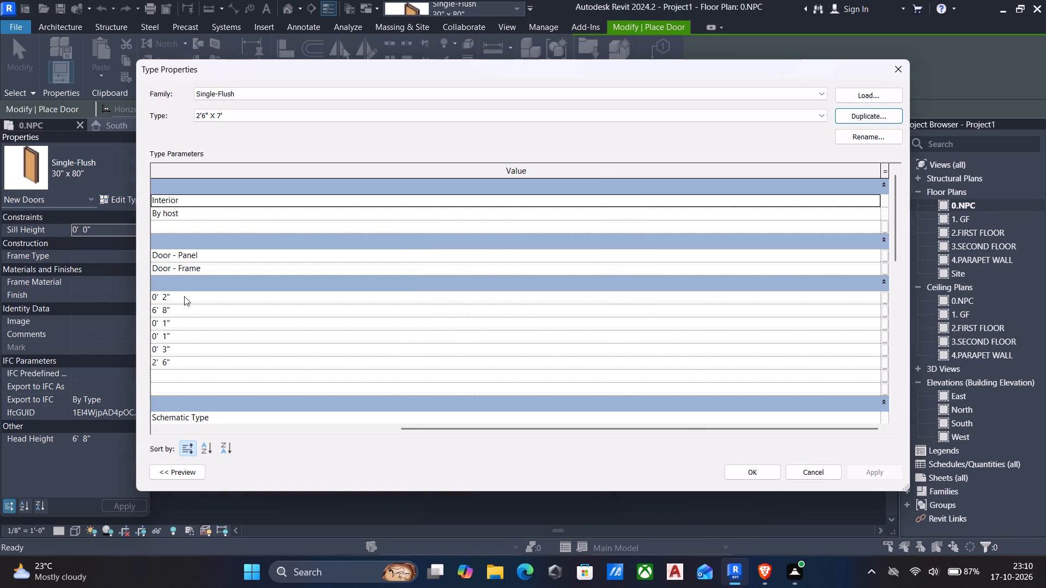
# Set the new Single-Flush type's height to 7' and apply it.
pyautogui.moveTo(413, 429); pyautogui.dragTo(200, 403)
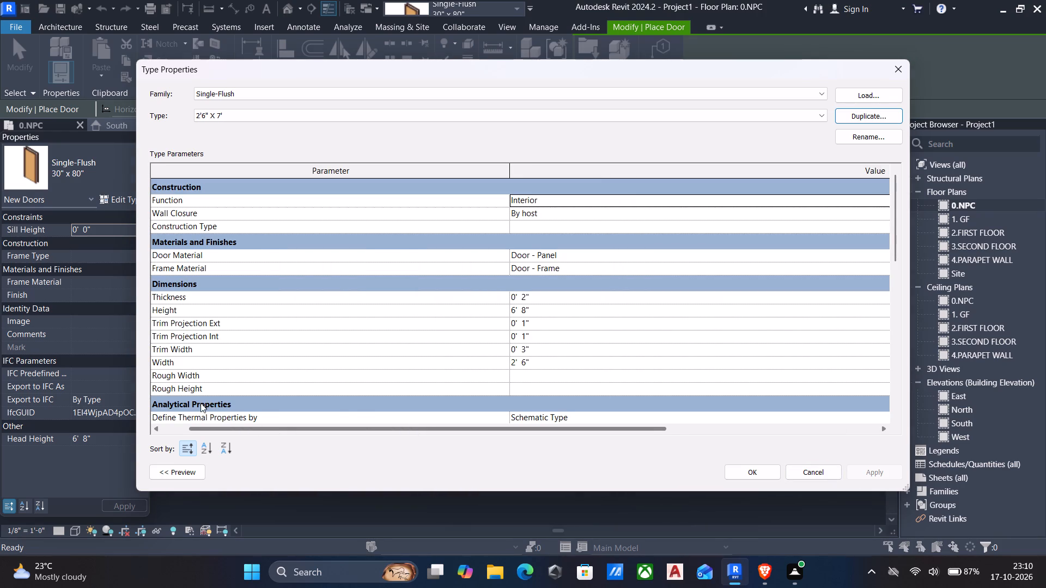
pyautogui.moveTo(200, 403); pyautogui.dragTo(195, 403)
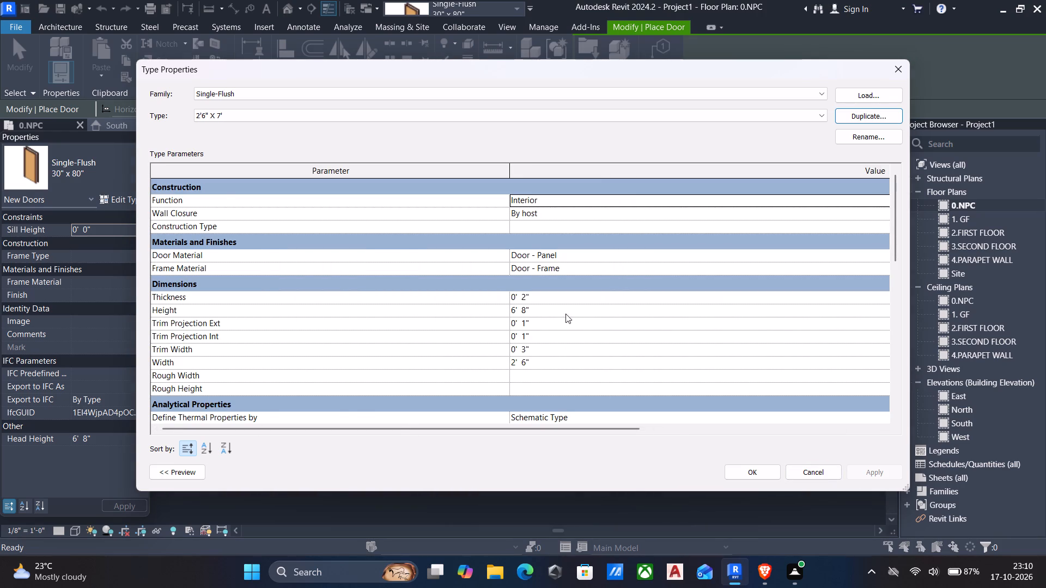
pyautogui.click(565, 314)
pyautogui.write("7'")
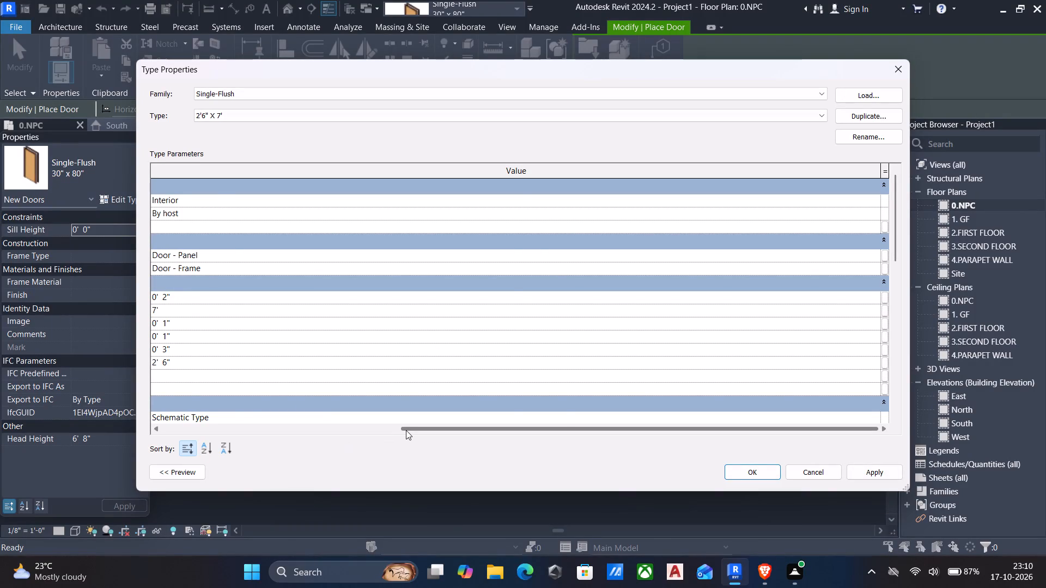
pyautogui.moveTo(406, 430); pyautogui.dragTo(44, 414)
pyautogui.moveTo(403, 430); pyautogui.dragTo(95, 400)
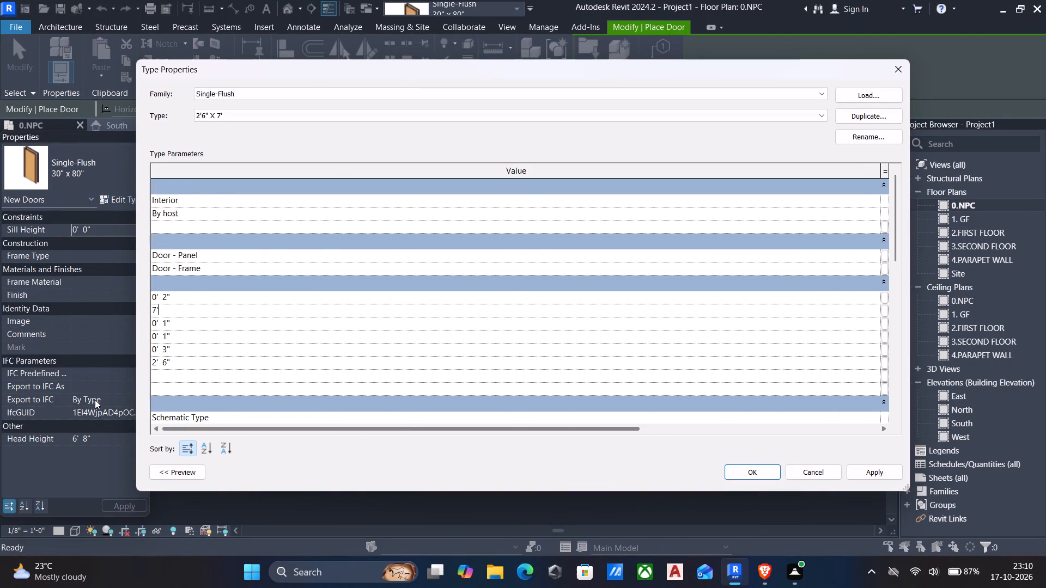
pyautogui.moveTo(95, 400); pyautogui.dragTo(254, 422)
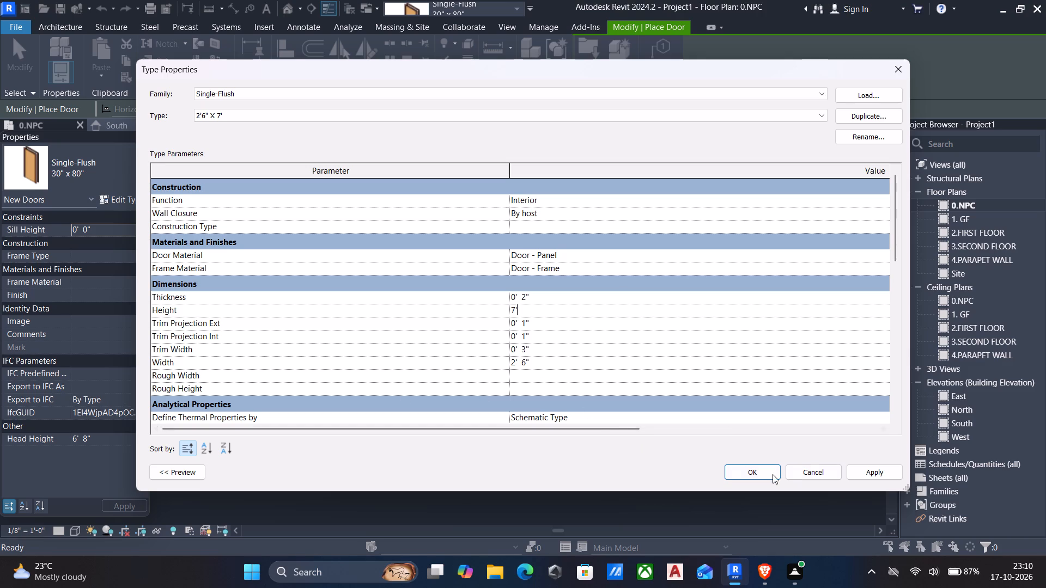
pyautogui.click(891, 473)
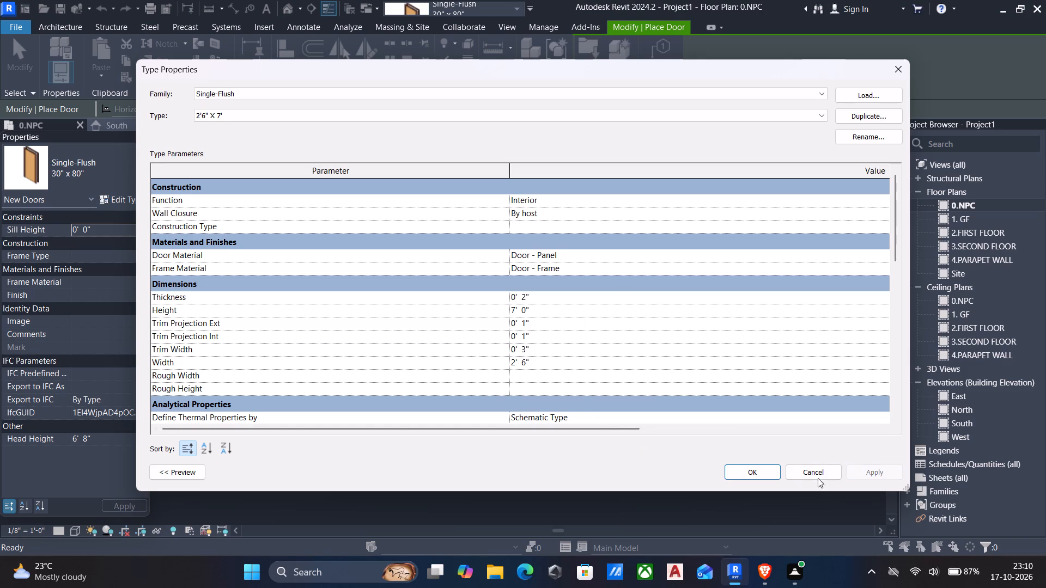
pyautogui.click(755, 475)
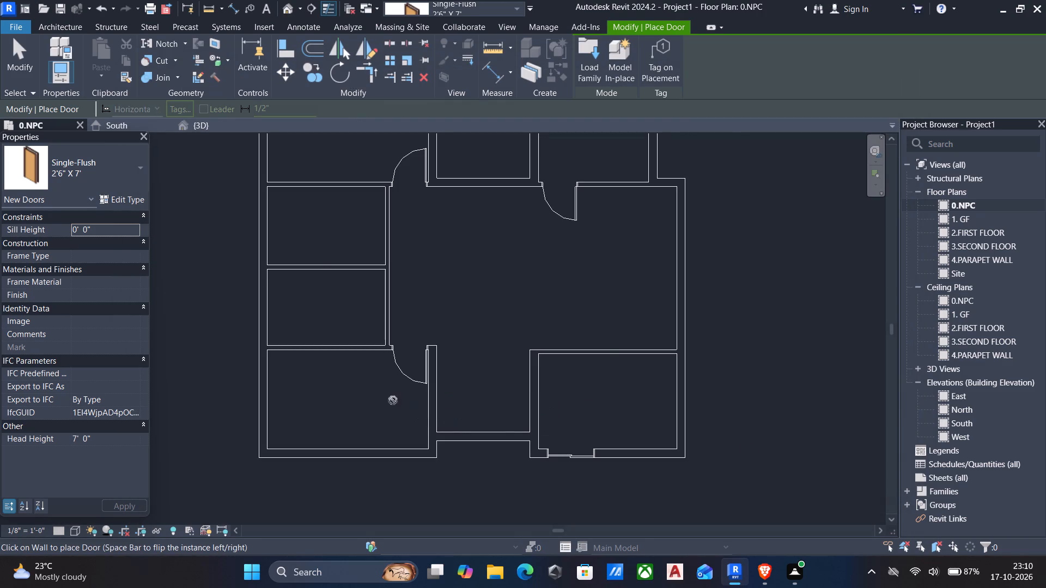
# Place the 2'6" X 7' flush door in the lower small room's bottom wall, about 2'-0" from the right partition, swinging into the small room.
pyautogui.scroll(2, 364, 350)
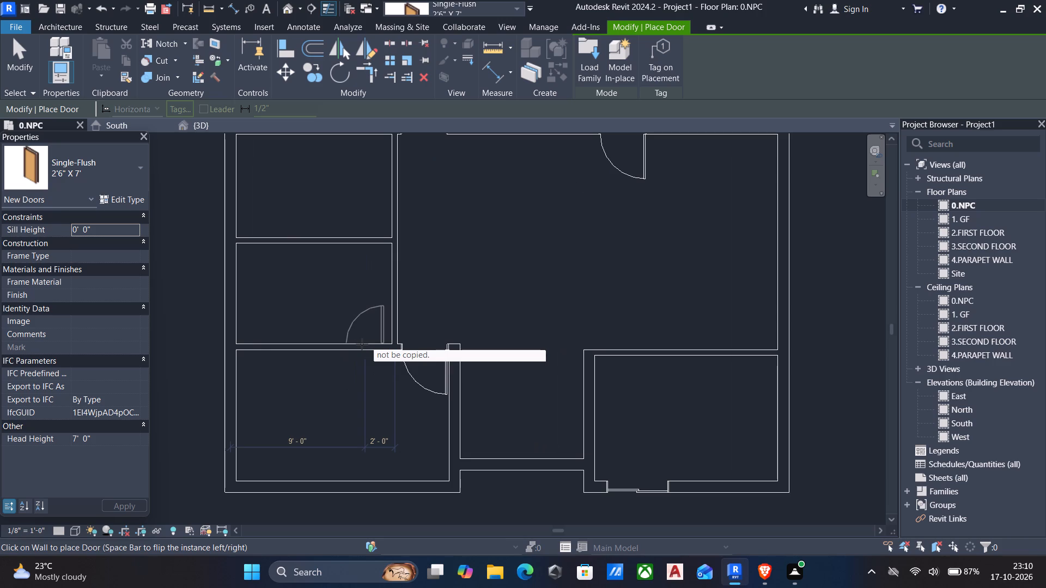
pyautogui.click(362, 344)
# Place a 2'6" X 7' flush door in the upper small room's top wall, about 1'-6" from the right partition, swinging inward and hinged right.
pyautogui.moveTo(332, 224); pyautogui.dragTo(312, 335, button='middle')
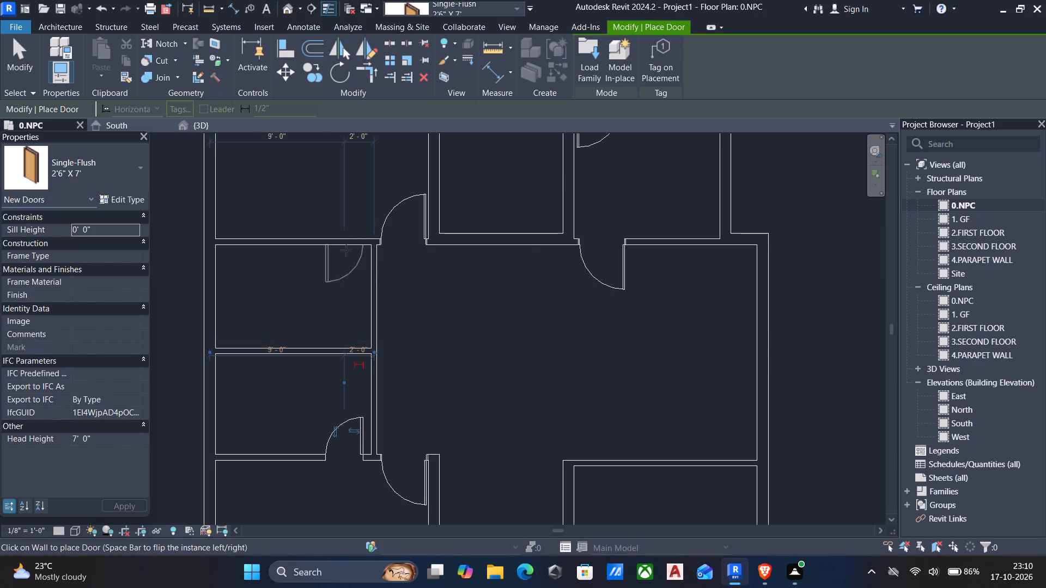
pyautogui.press('space')
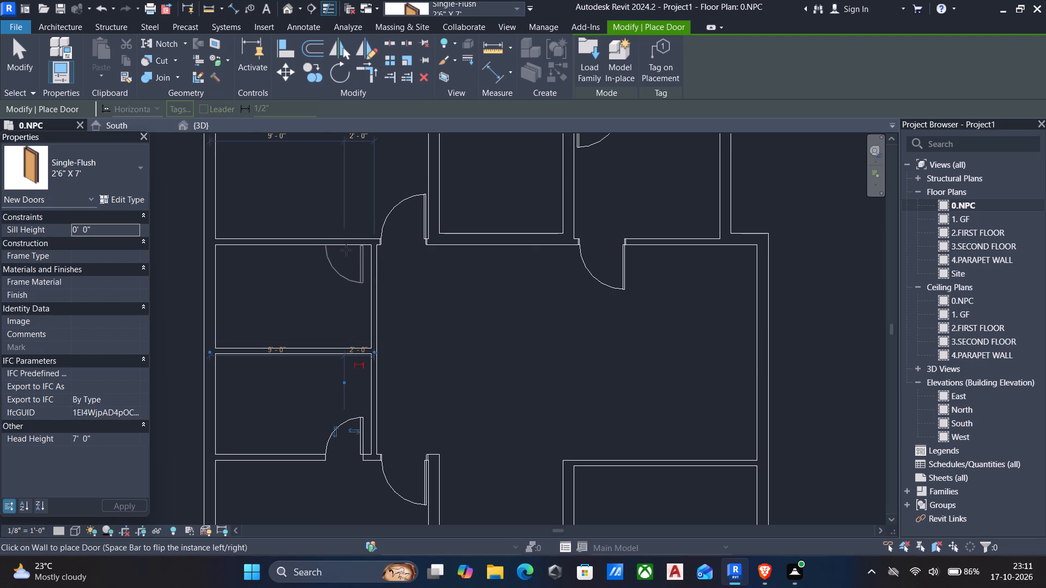
pyautogui.scroll(3, 346, 250)
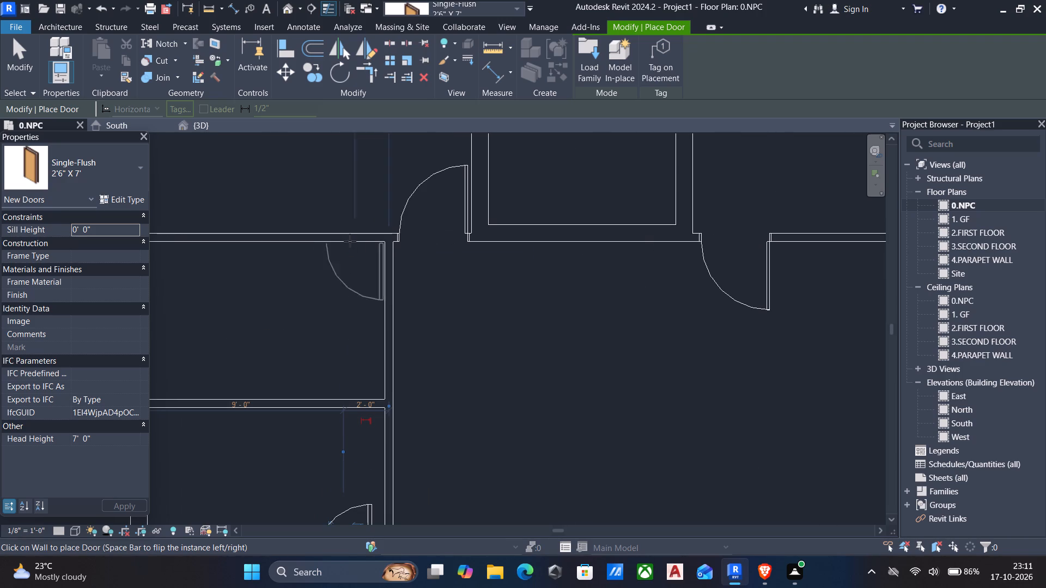
pyautogui.click(350, 241)
pyautogui.scroll(-4, 356, 292)
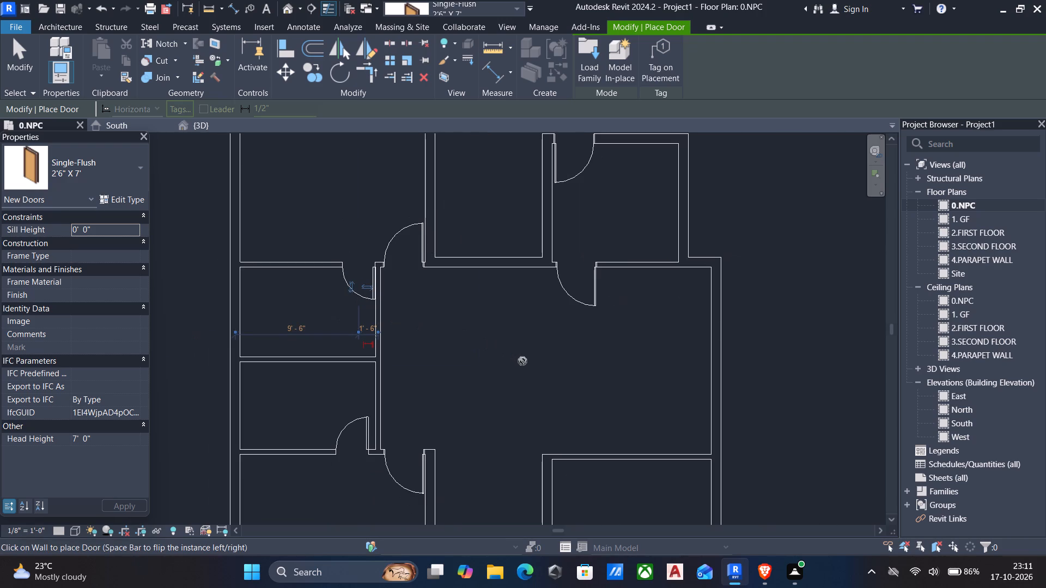
pyautogui.moveTo(524, 361); pyautogui.dragTo(504, 341, button='middle')
pyautogui.scroll(-2, 504, 343)
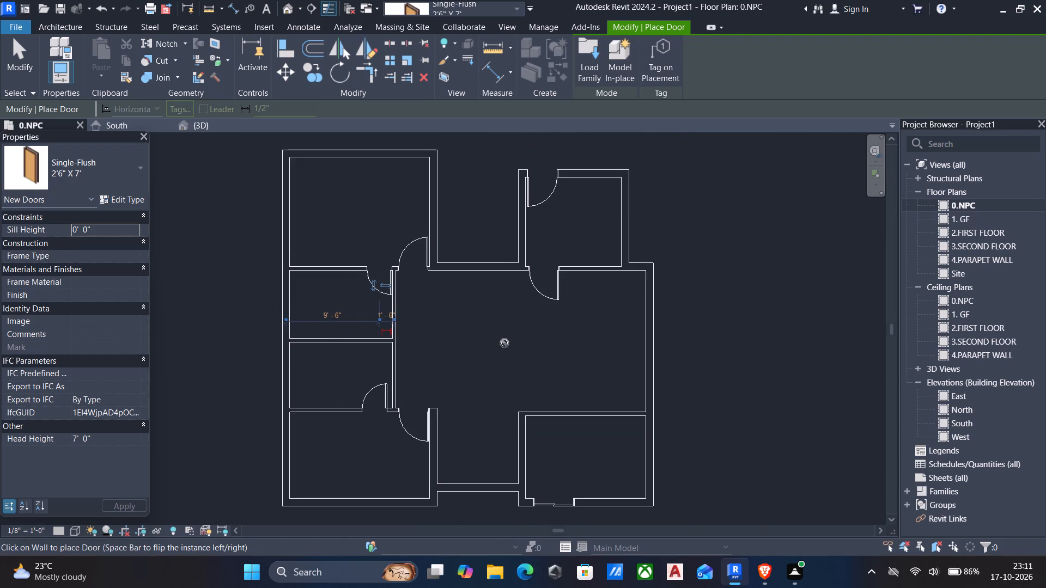
pyautogui.moveTo(524, 372); pyautogui.dragTo(488, 357, button='middle')
pyautogui.scroll(-2, 478, 389)
pyautogui.moveTo(446, 382); pyautogui.dragTo(520, 420, button='middle')
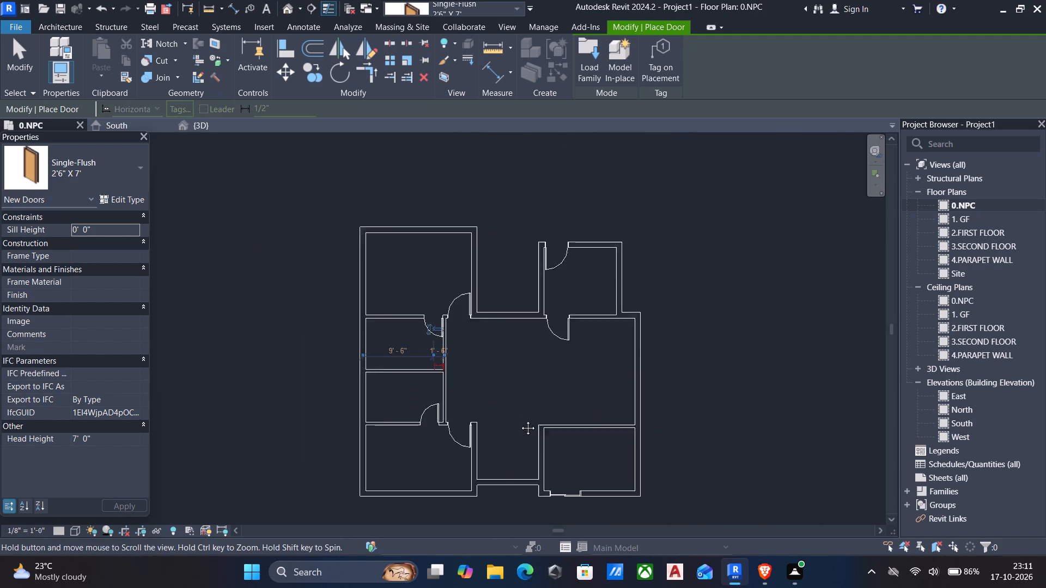
pyautogui.moveTo(520, 420); pyautogui.dragTo(522, 421, button='middle')
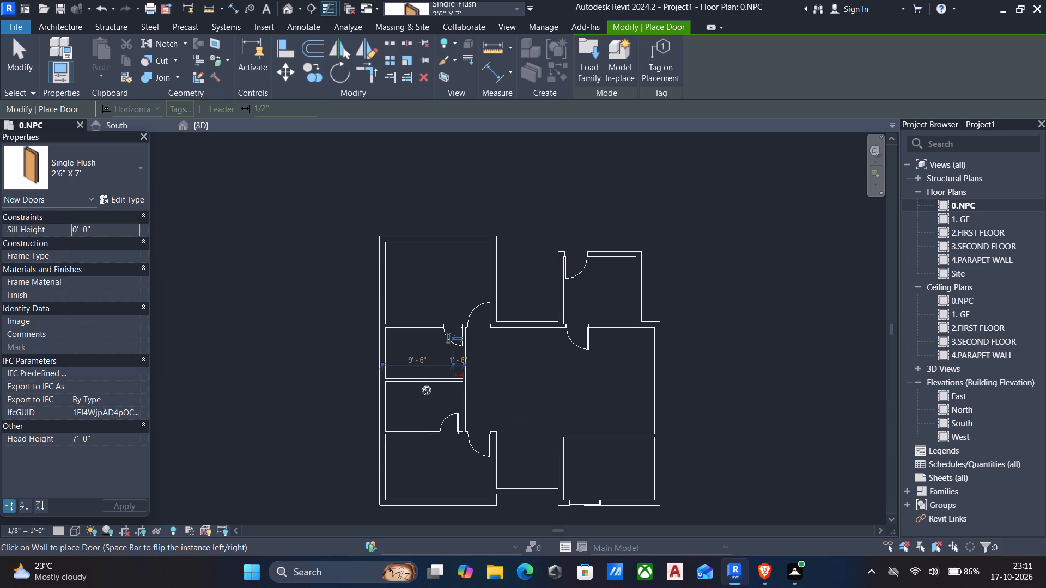
pyautogui.press('Escape')
pyautogui.press('Escape')
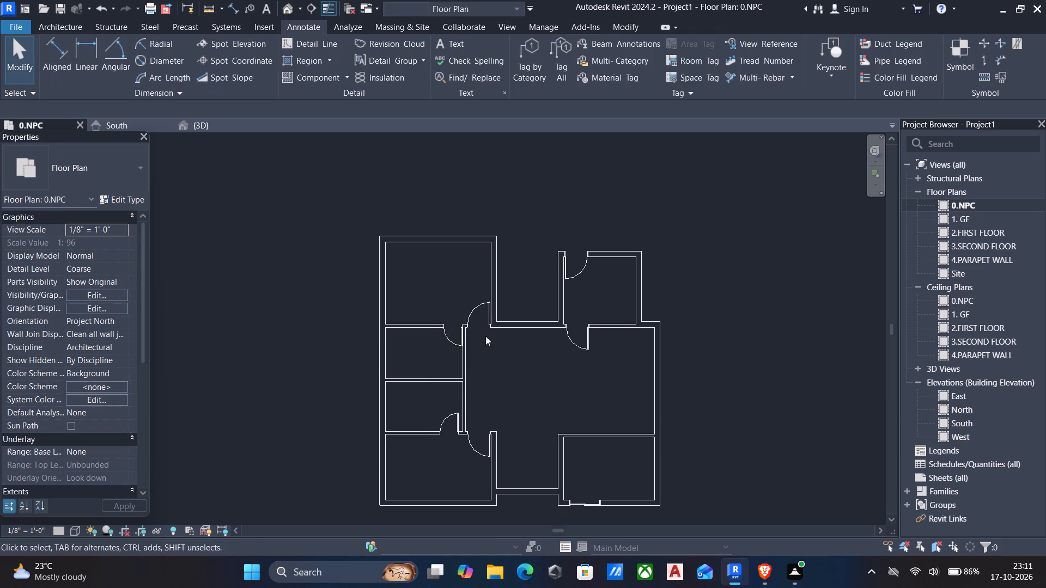
# Flip the door between the central hall and the upper-right room so it swings into that room, hinged on the left.
pyautogui.click(571, 339)
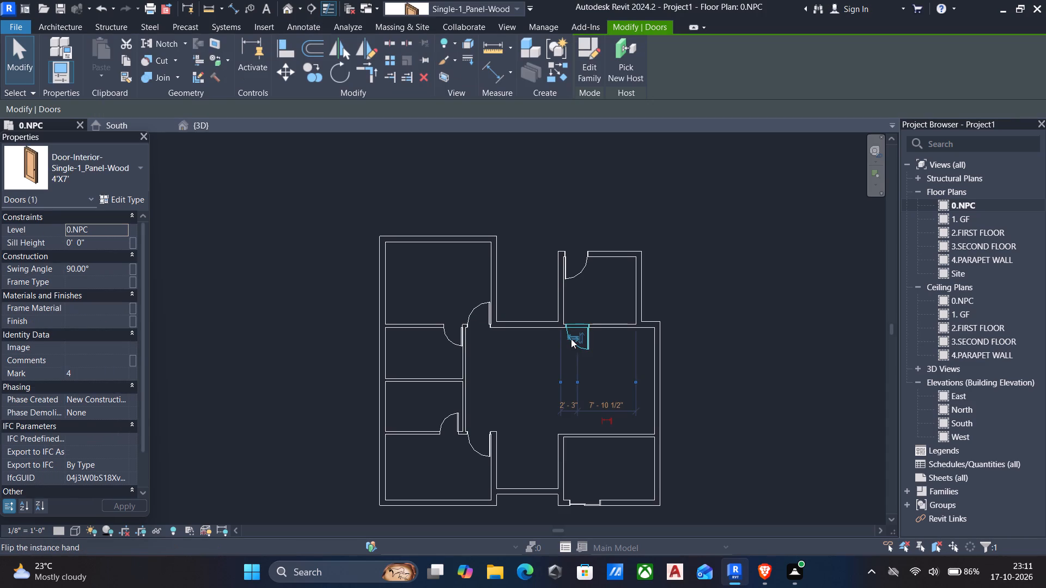
pyautogui.press('space')
pyautogui.press('space')
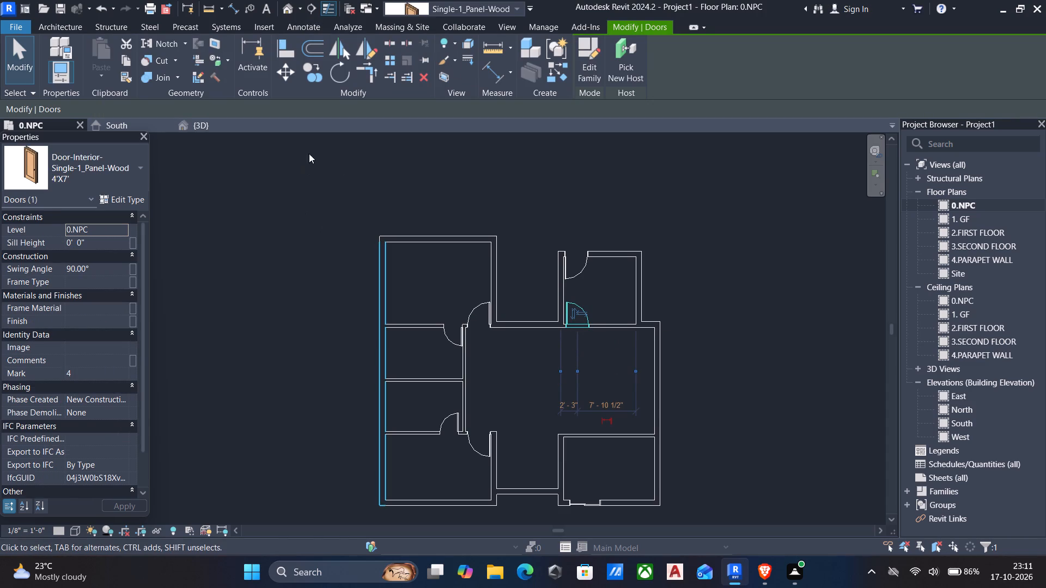
pyautogui.moveTo(436, 204); pyautogui.dragTo(421, 205, button='middle')
pyautogui.scroll(-2, 421, 205)
pyautogui.moveTo(434, 297); pyautogui.dragTo(457, 281, button='middle')
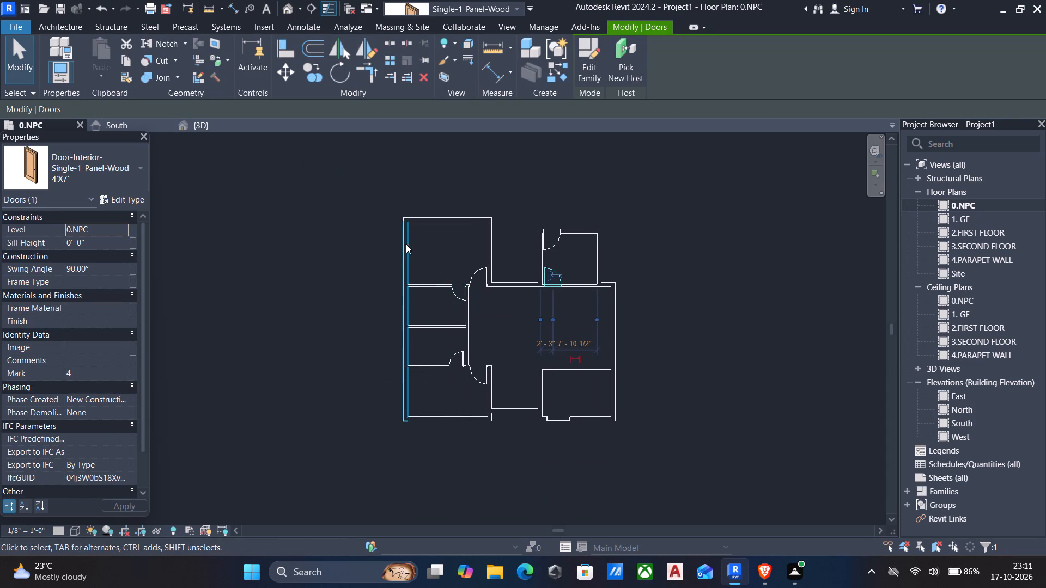
pyautogui.moveTo(403, 244); pyautogui.dragTo(432, 259, button='middle')
pyautogui.press('Escape')
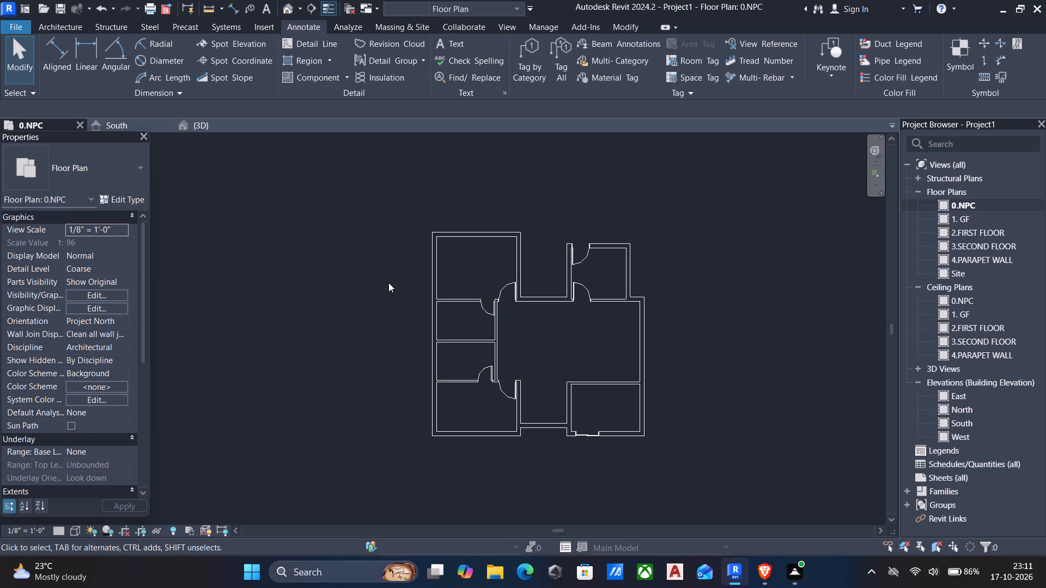
# Draw a horizontal room separation line about 8'-3" long across the opening between the central hall and the lower middle alcove.
pyautogui.moveTo(557, 345); pyautogui.dragTo(492, 363, button='middle')
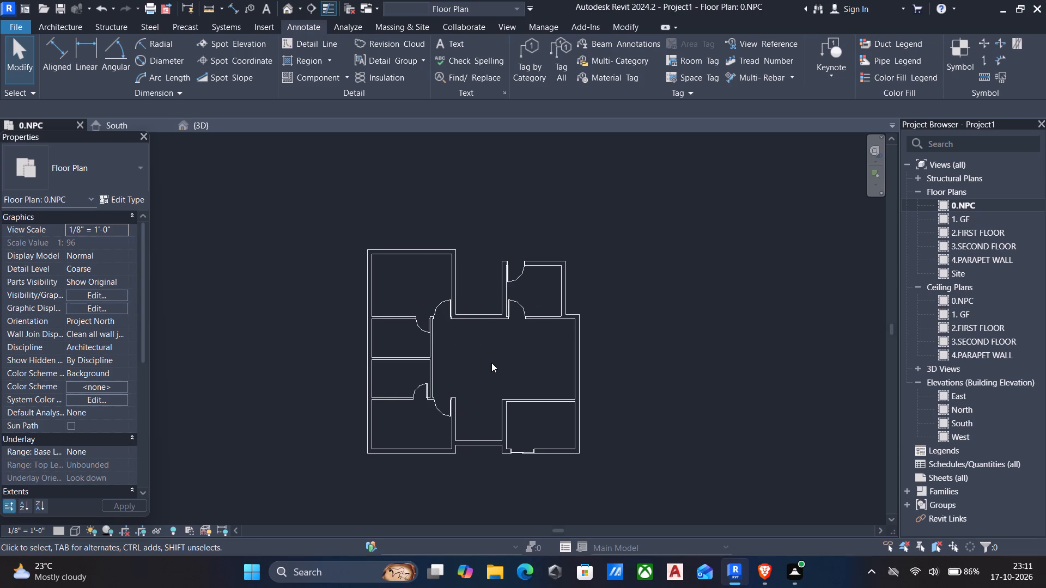
pyautogui.click(56, 26)
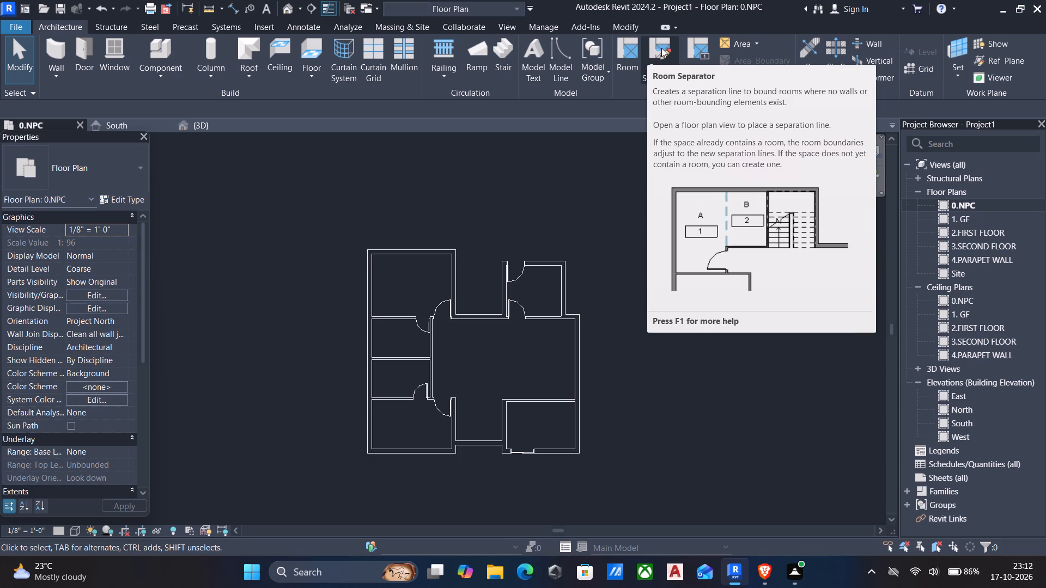
pyautogui.click(661, 48)
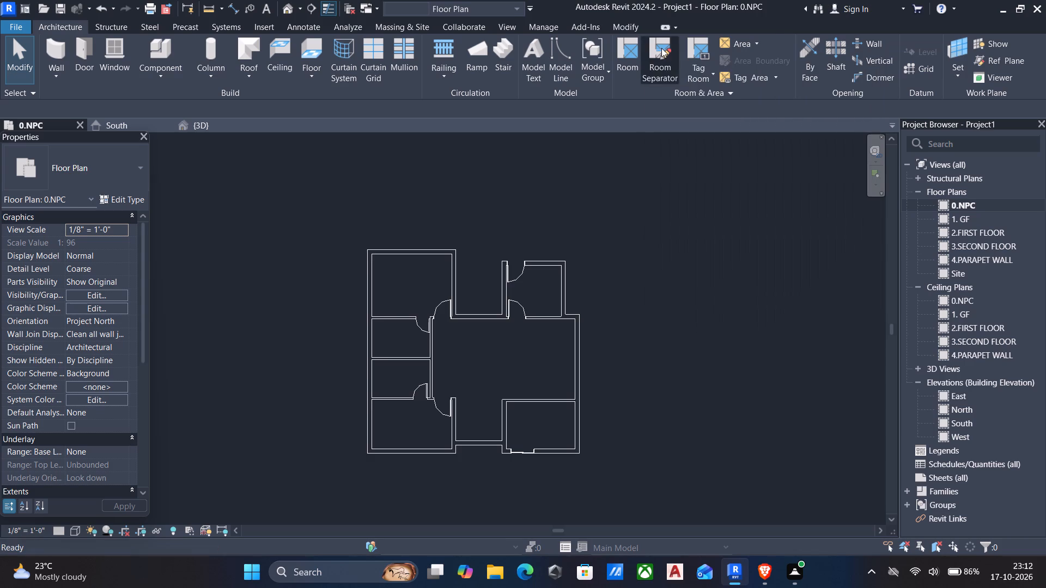
pyautogui.scroll(5, 497, 416)
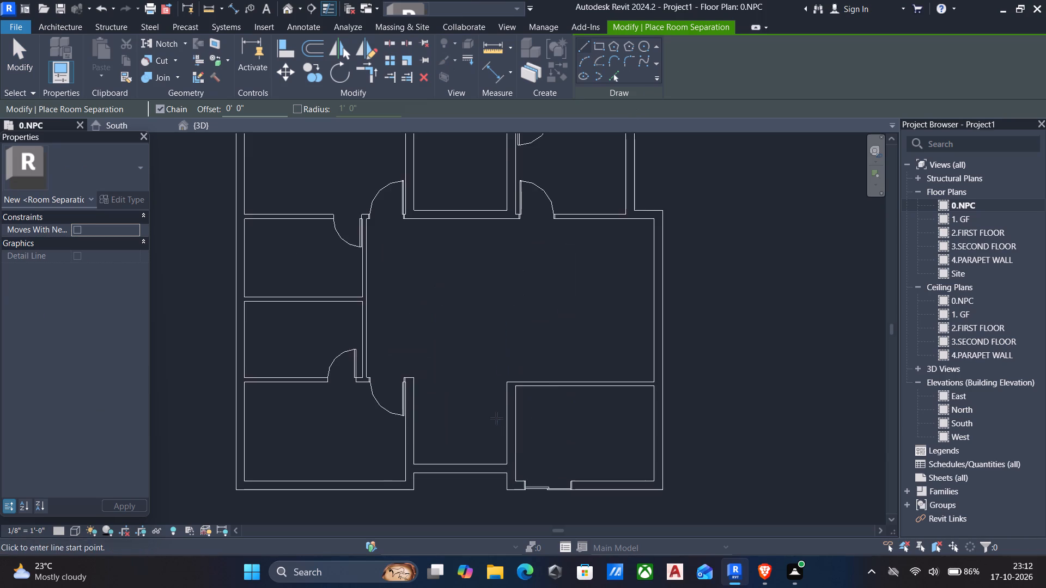
pyautogui.scroll(5, 502, 407)
pyautogui.click(510, 355)
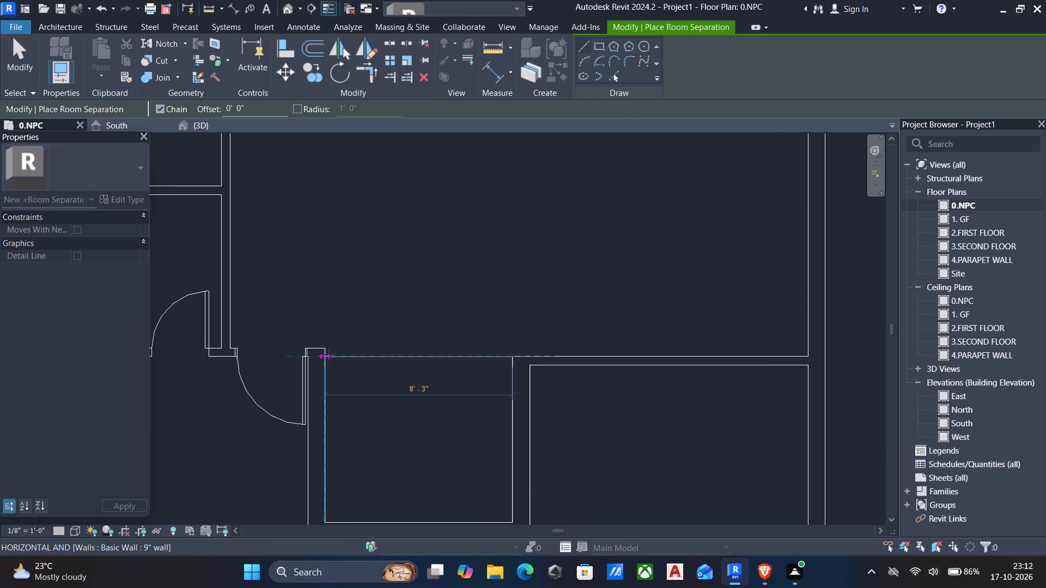
pyautogui.scroll(2, 329, 354)
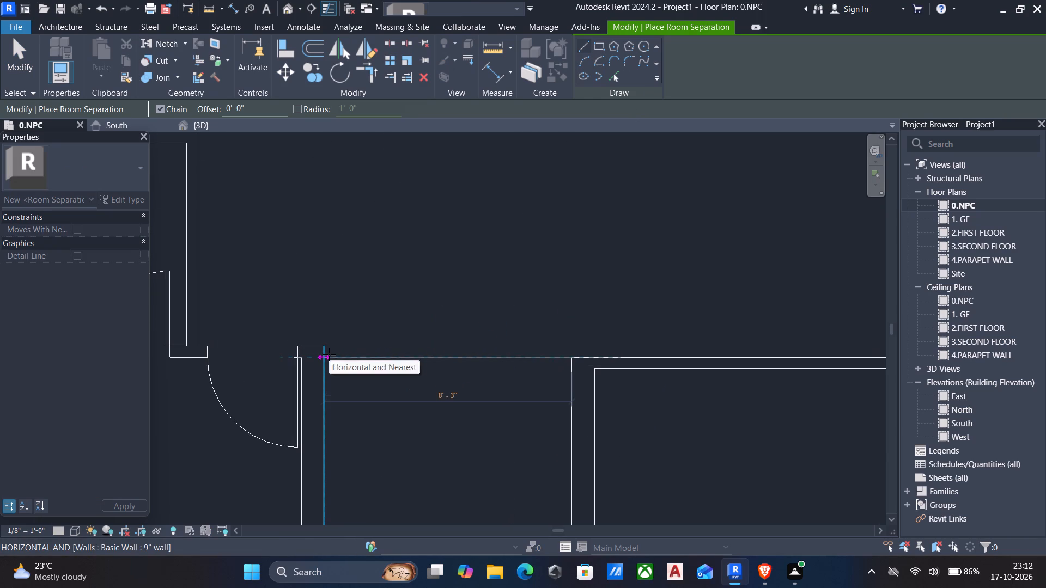
pyautogui.scroll(3, 329, 354)
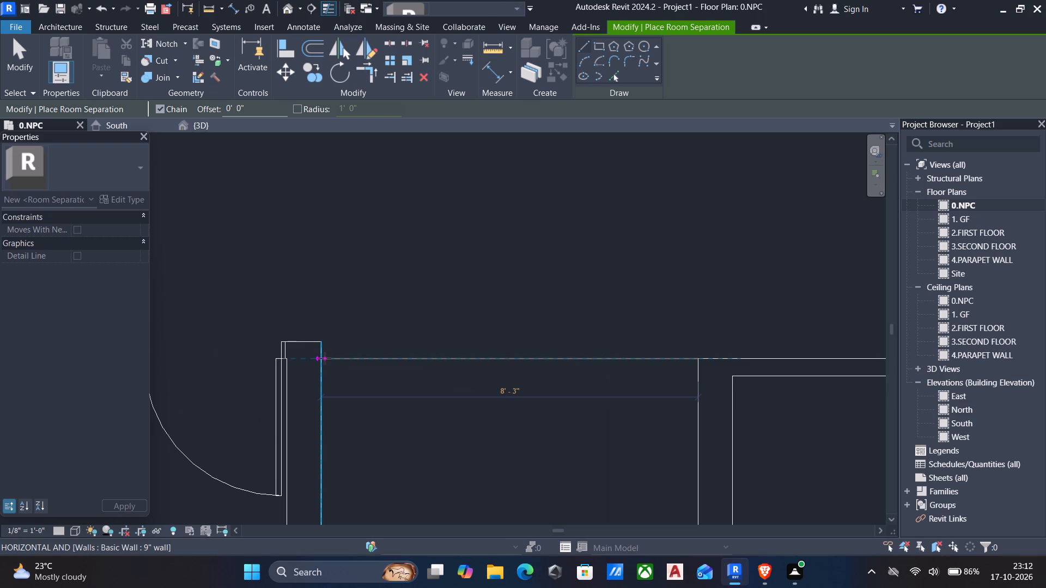
pyautogui.click(325, 358)
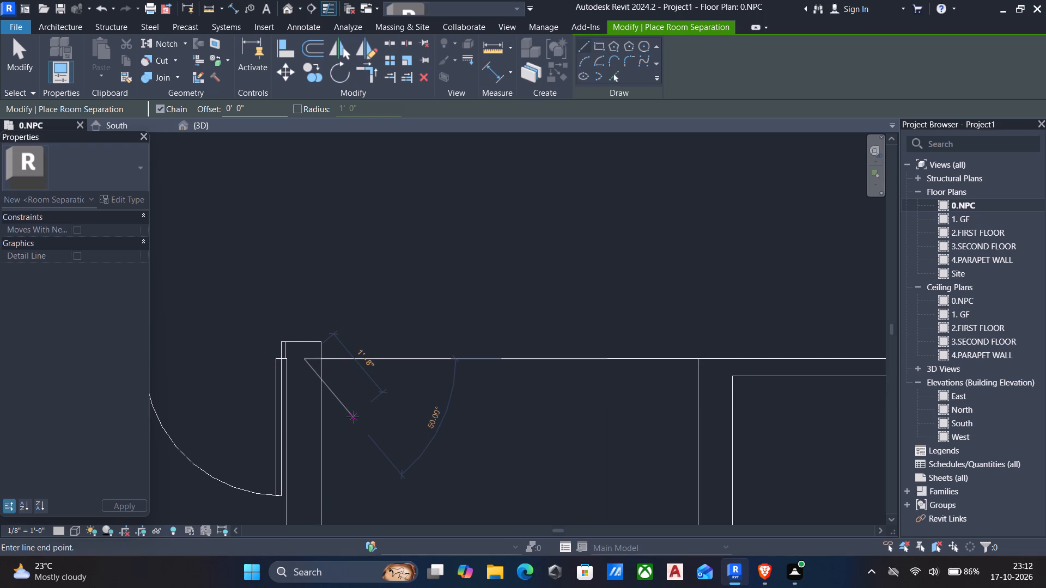
pyautogui.press('Escape')
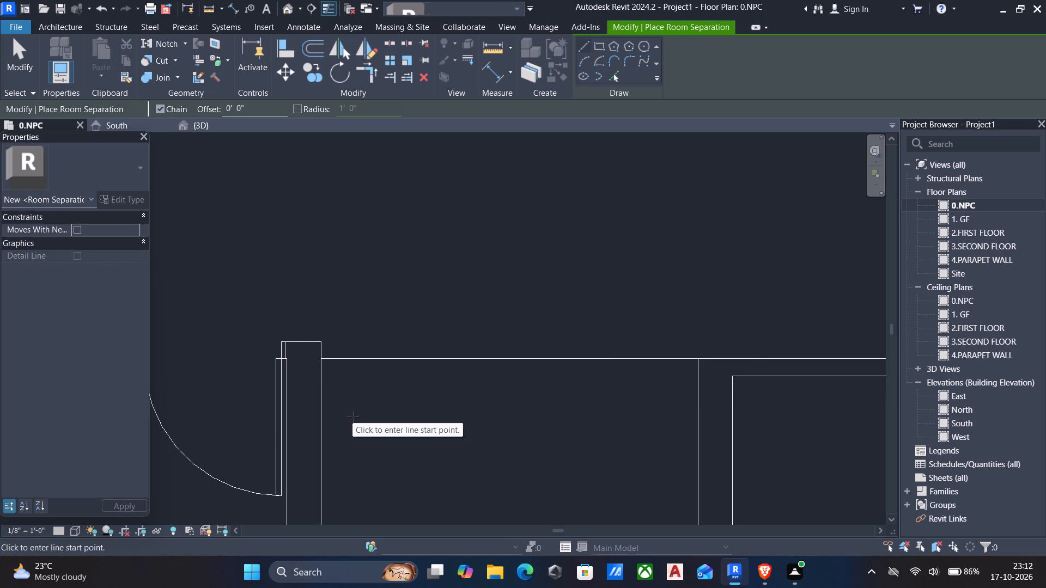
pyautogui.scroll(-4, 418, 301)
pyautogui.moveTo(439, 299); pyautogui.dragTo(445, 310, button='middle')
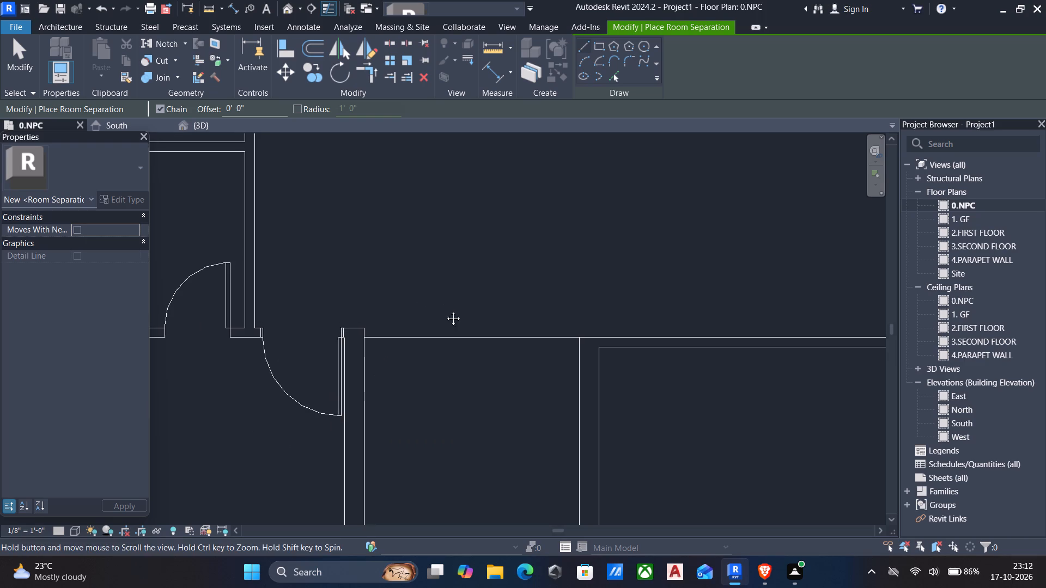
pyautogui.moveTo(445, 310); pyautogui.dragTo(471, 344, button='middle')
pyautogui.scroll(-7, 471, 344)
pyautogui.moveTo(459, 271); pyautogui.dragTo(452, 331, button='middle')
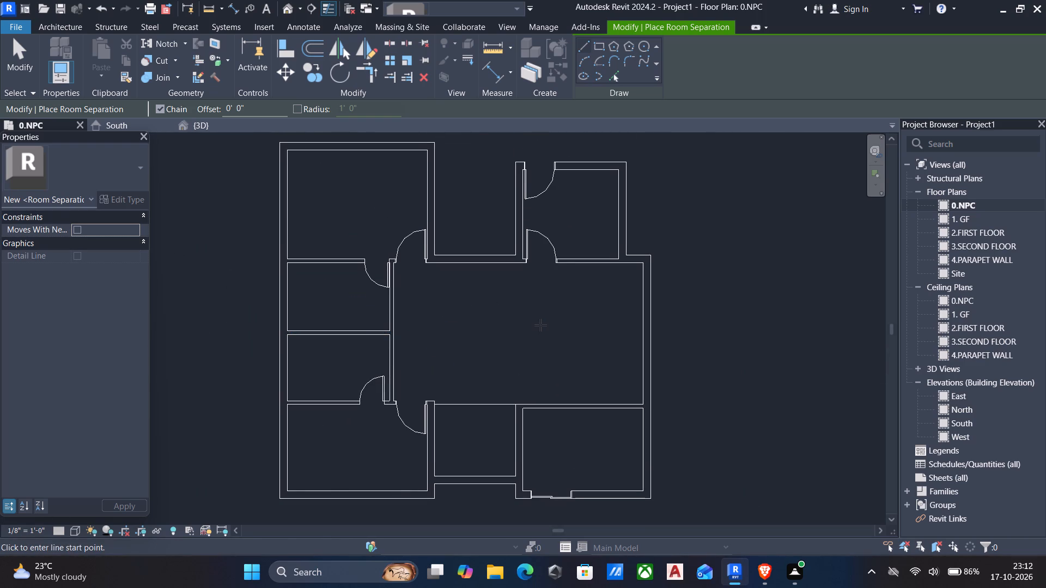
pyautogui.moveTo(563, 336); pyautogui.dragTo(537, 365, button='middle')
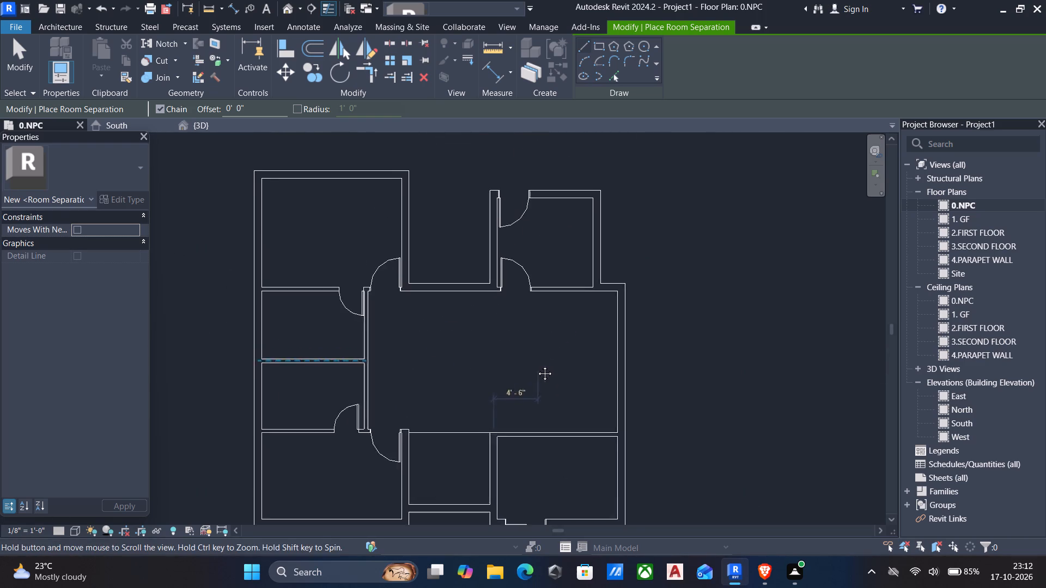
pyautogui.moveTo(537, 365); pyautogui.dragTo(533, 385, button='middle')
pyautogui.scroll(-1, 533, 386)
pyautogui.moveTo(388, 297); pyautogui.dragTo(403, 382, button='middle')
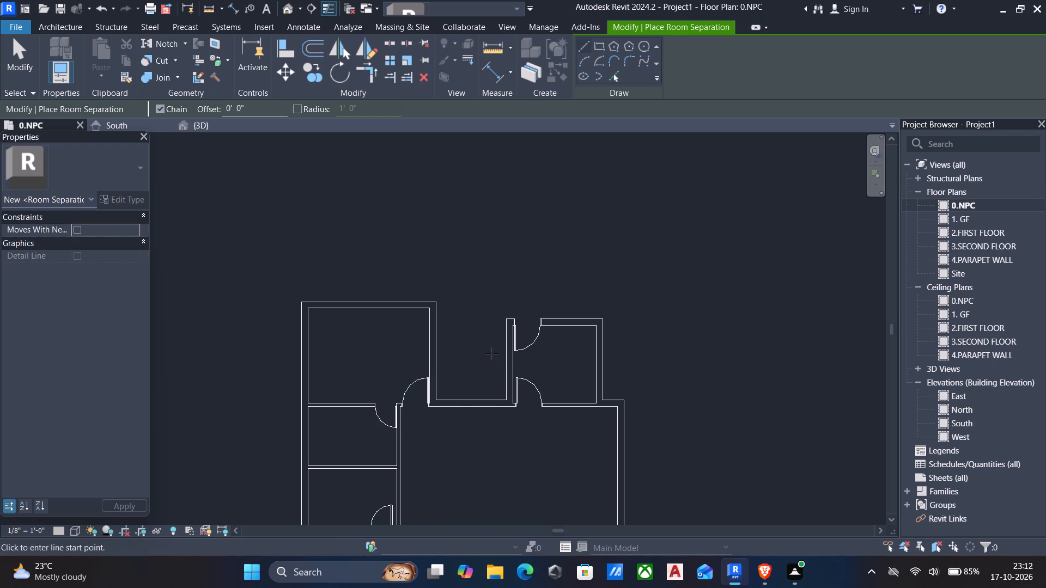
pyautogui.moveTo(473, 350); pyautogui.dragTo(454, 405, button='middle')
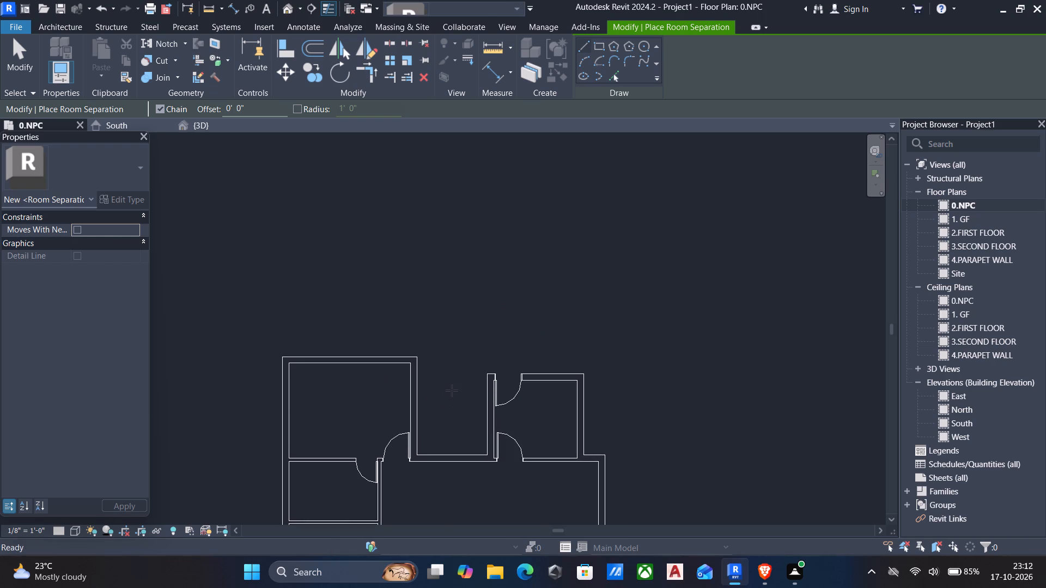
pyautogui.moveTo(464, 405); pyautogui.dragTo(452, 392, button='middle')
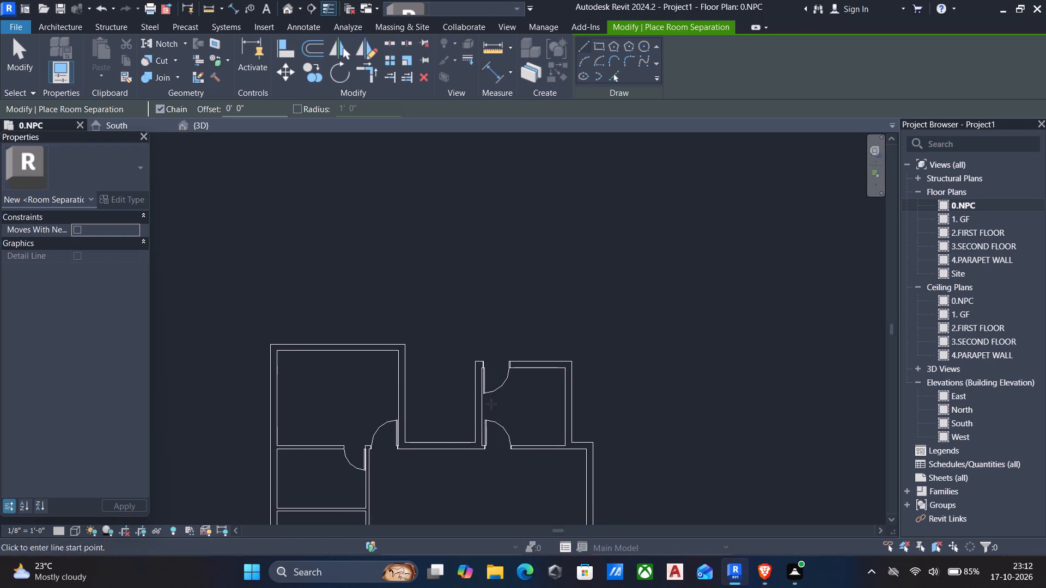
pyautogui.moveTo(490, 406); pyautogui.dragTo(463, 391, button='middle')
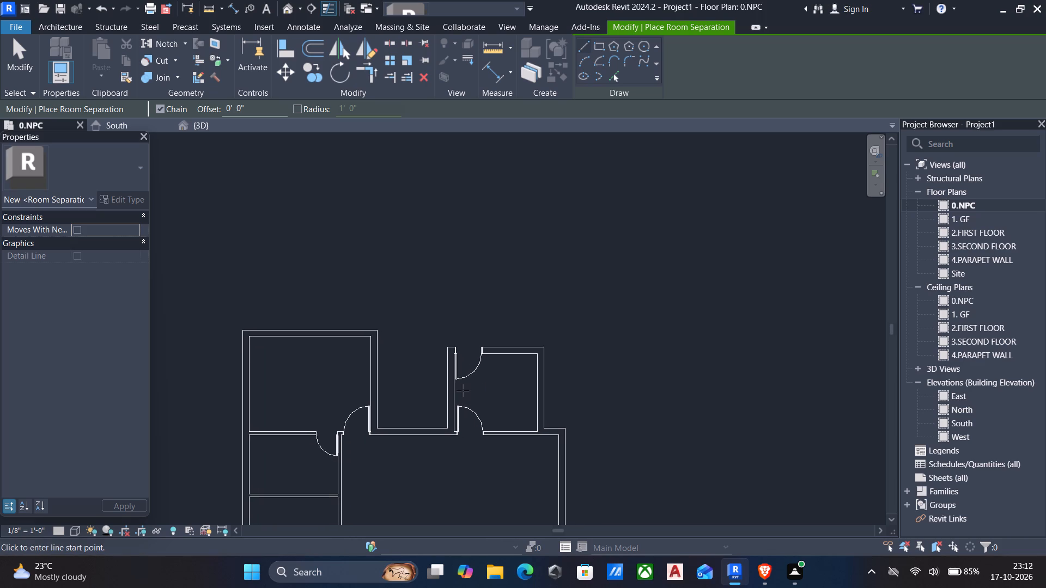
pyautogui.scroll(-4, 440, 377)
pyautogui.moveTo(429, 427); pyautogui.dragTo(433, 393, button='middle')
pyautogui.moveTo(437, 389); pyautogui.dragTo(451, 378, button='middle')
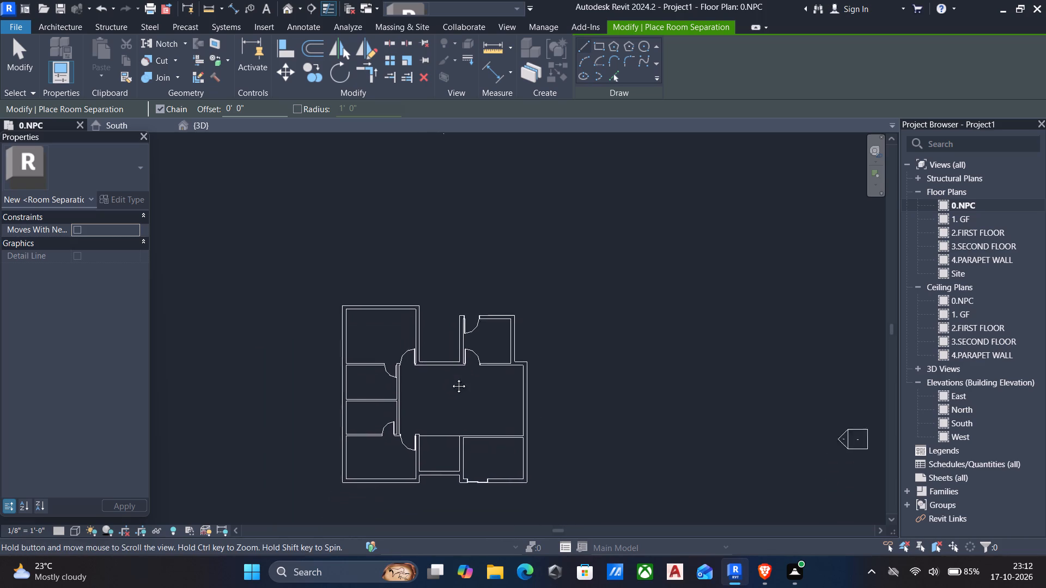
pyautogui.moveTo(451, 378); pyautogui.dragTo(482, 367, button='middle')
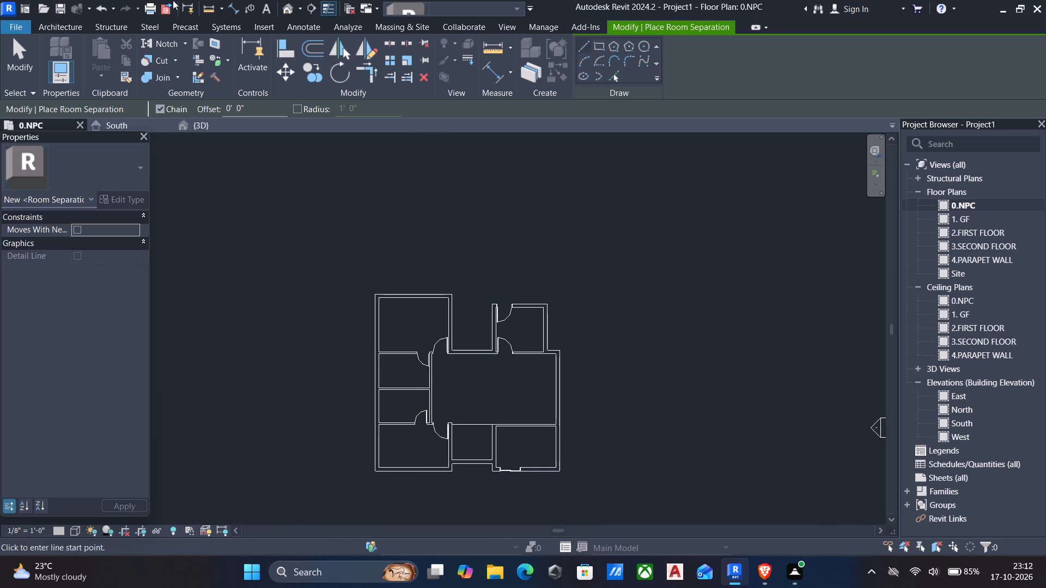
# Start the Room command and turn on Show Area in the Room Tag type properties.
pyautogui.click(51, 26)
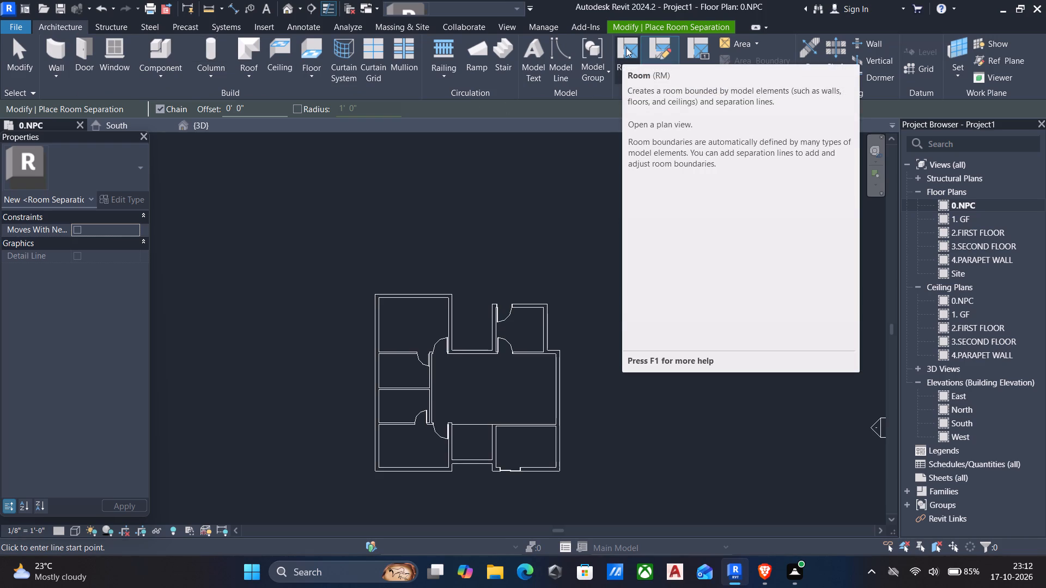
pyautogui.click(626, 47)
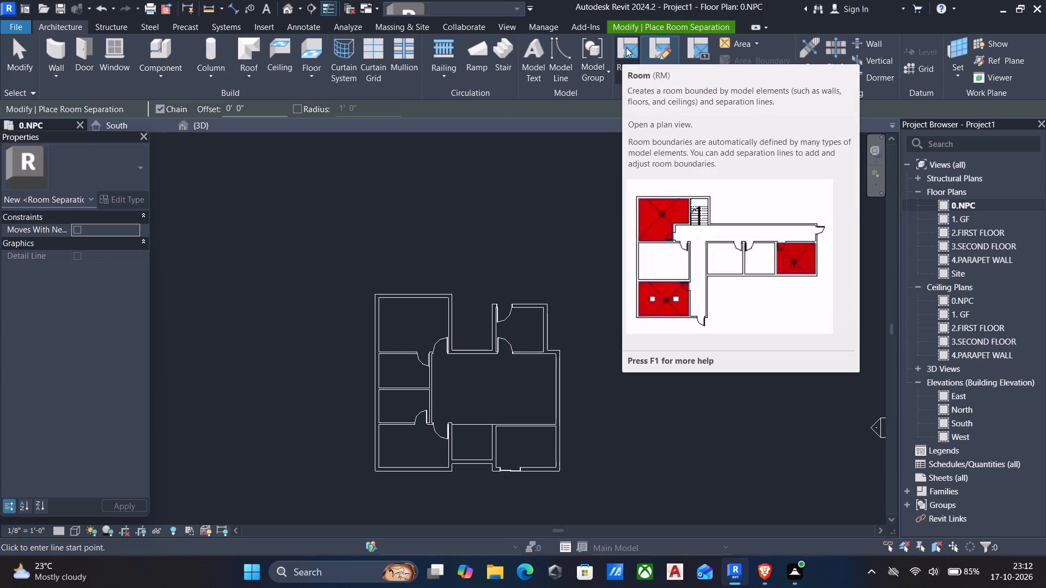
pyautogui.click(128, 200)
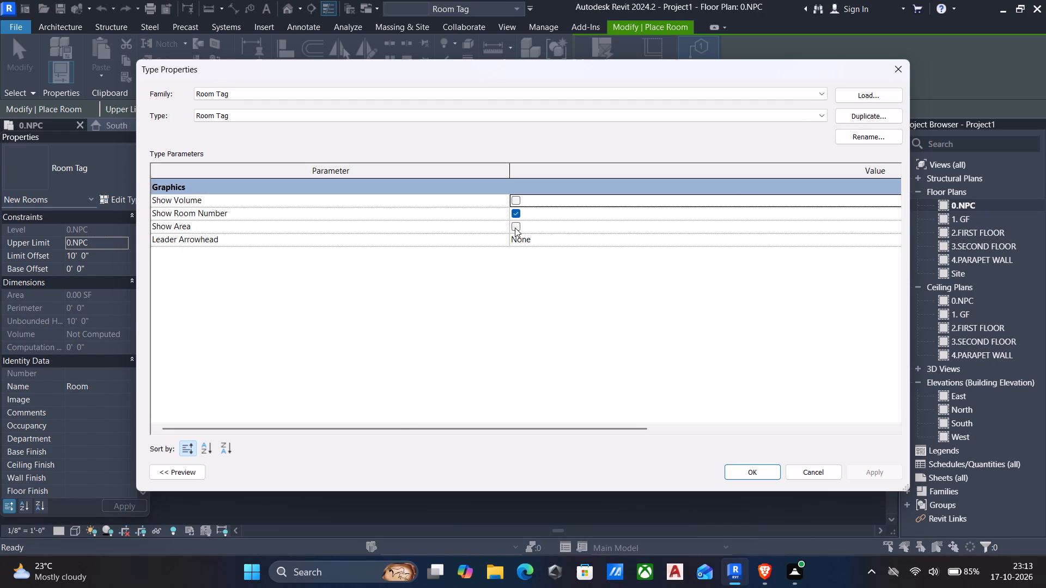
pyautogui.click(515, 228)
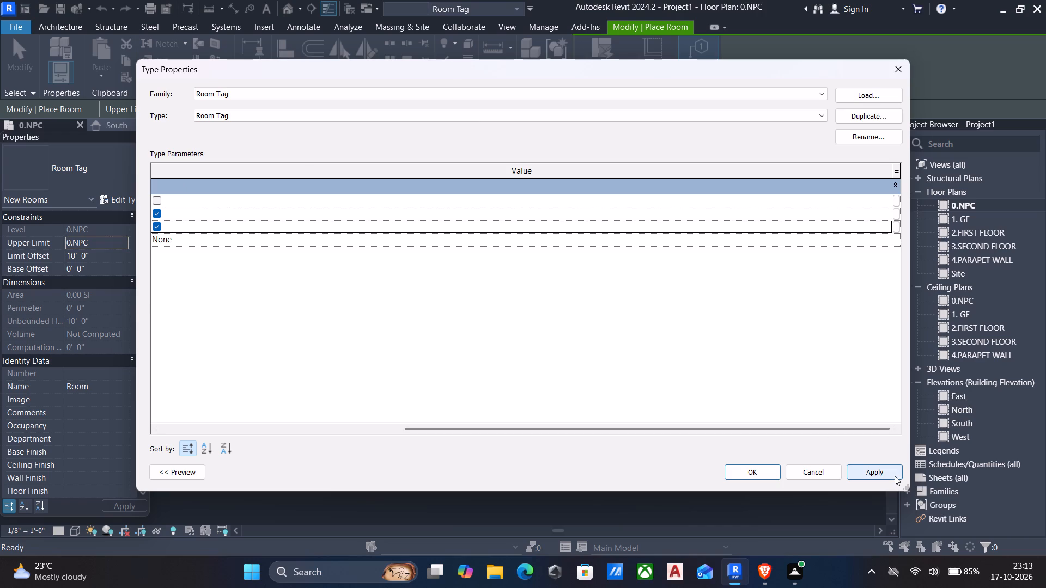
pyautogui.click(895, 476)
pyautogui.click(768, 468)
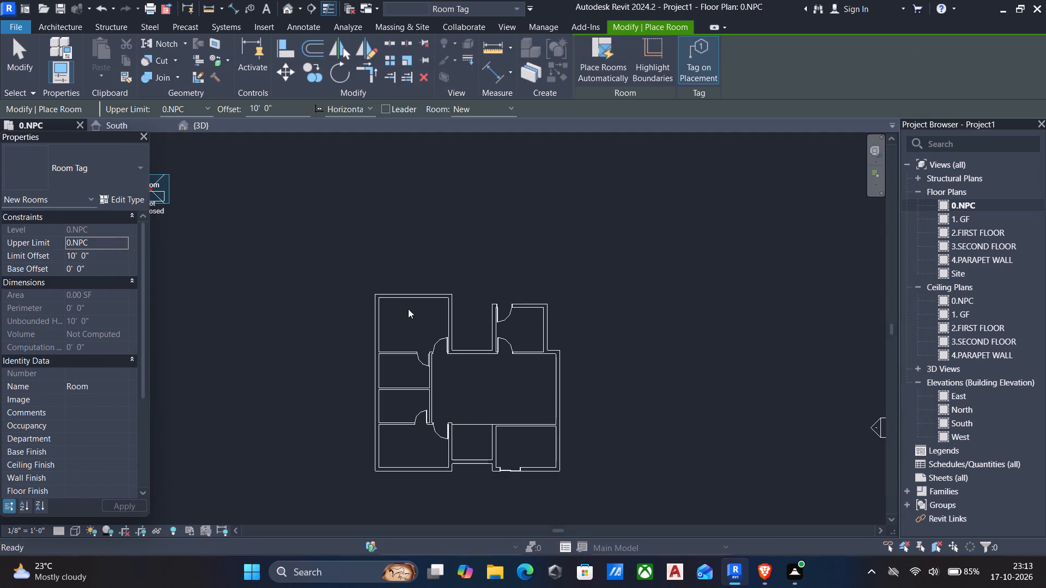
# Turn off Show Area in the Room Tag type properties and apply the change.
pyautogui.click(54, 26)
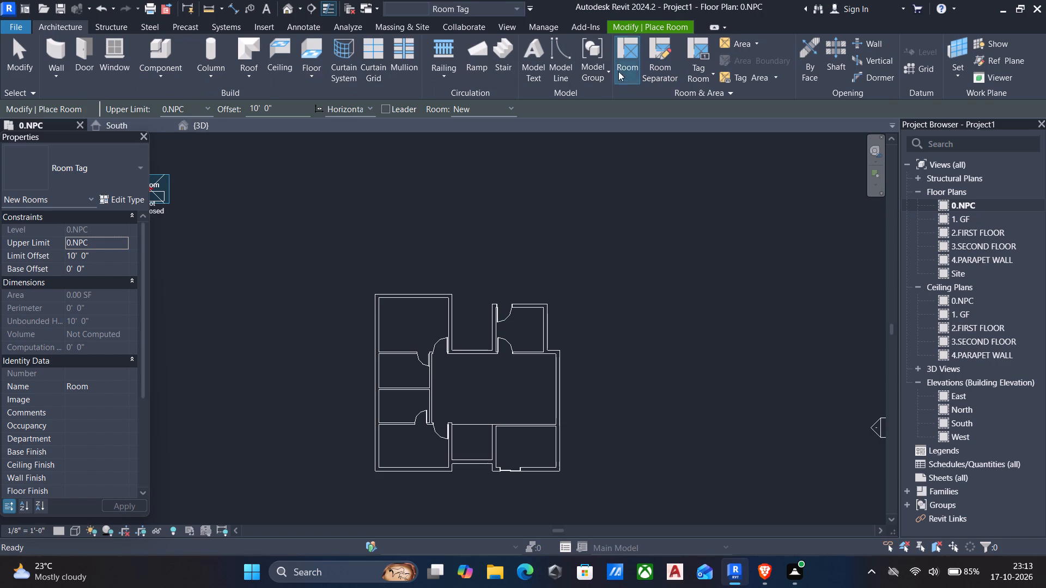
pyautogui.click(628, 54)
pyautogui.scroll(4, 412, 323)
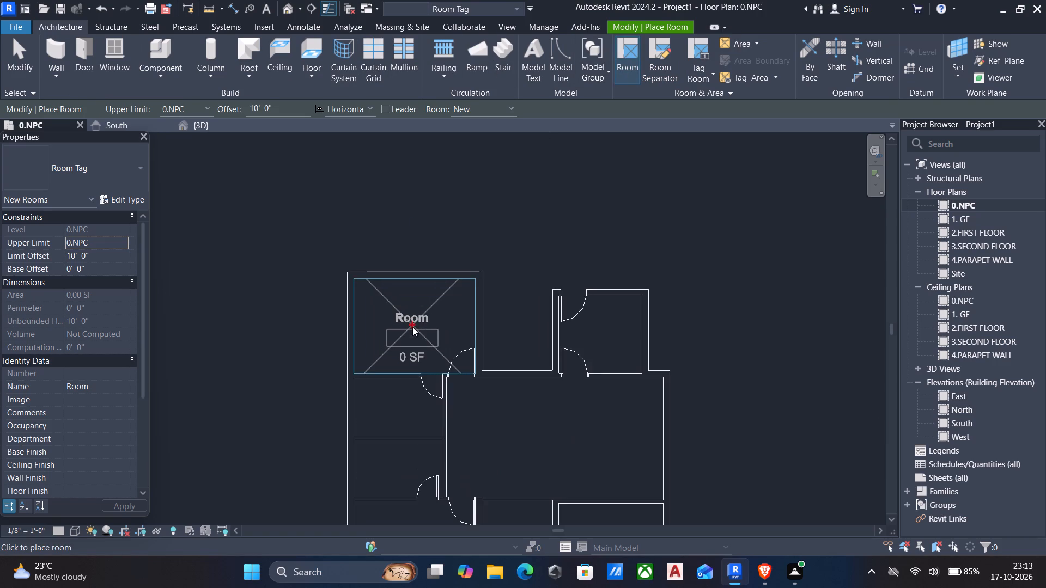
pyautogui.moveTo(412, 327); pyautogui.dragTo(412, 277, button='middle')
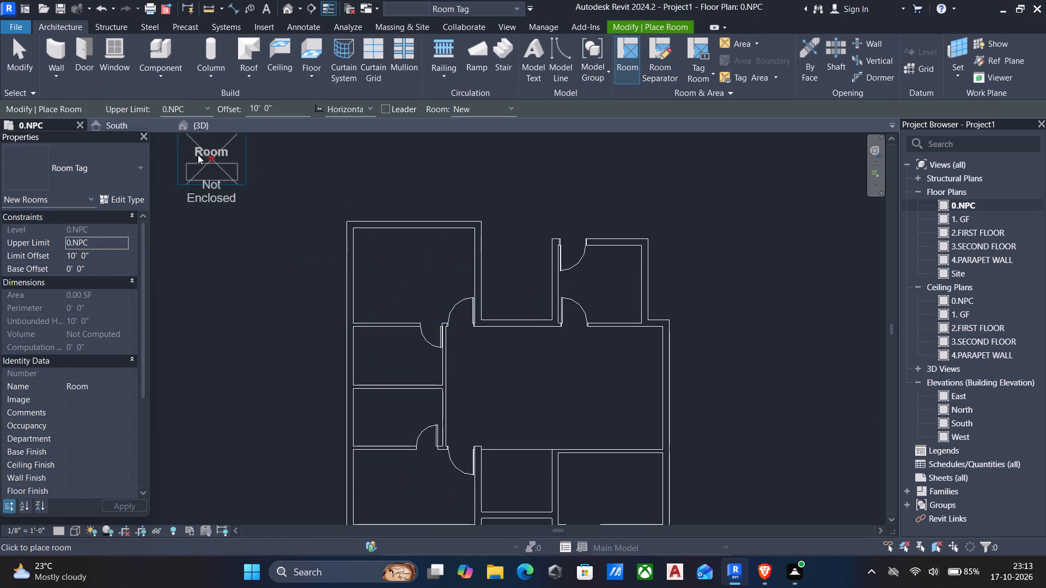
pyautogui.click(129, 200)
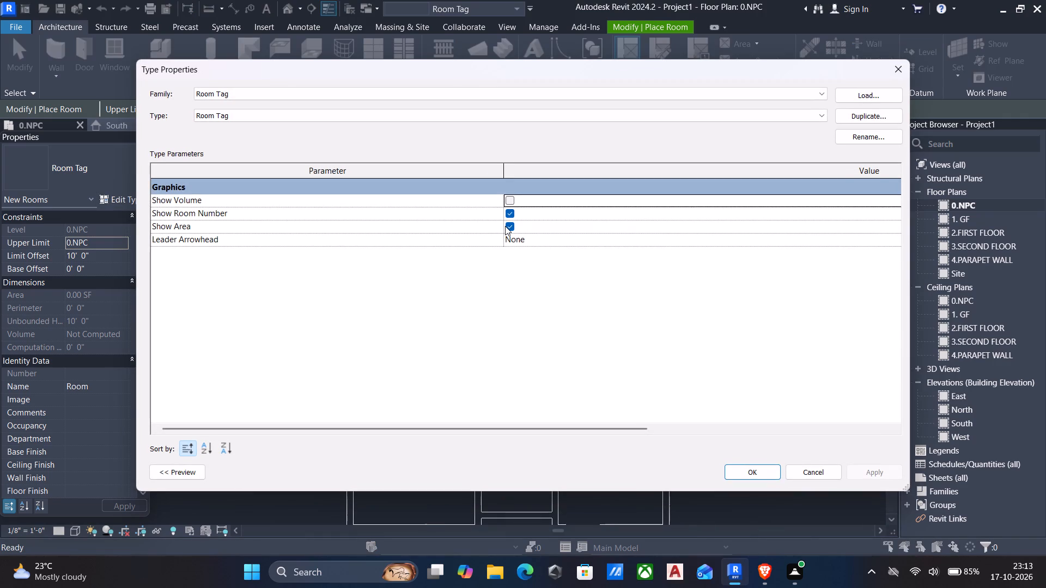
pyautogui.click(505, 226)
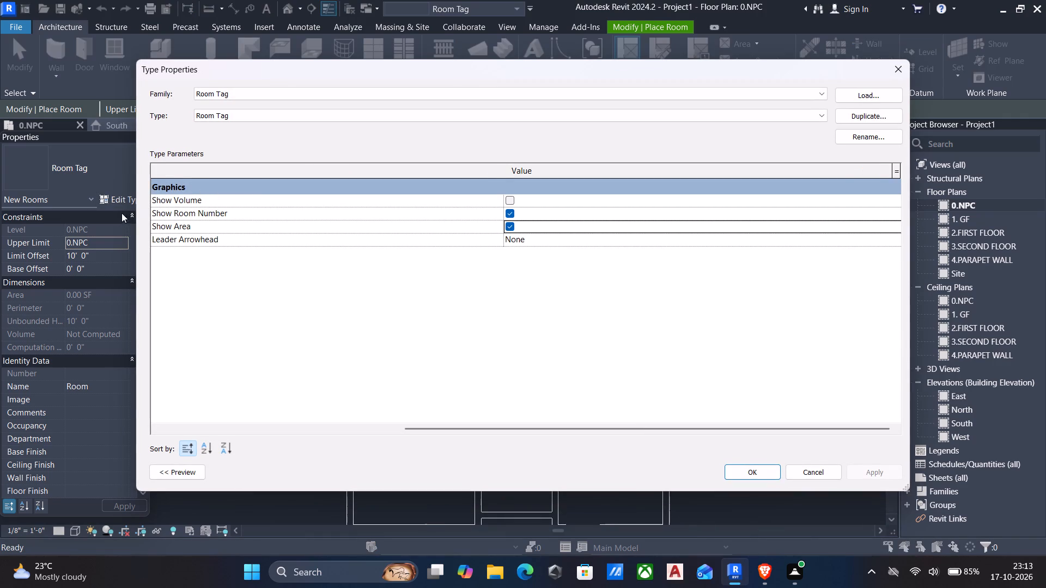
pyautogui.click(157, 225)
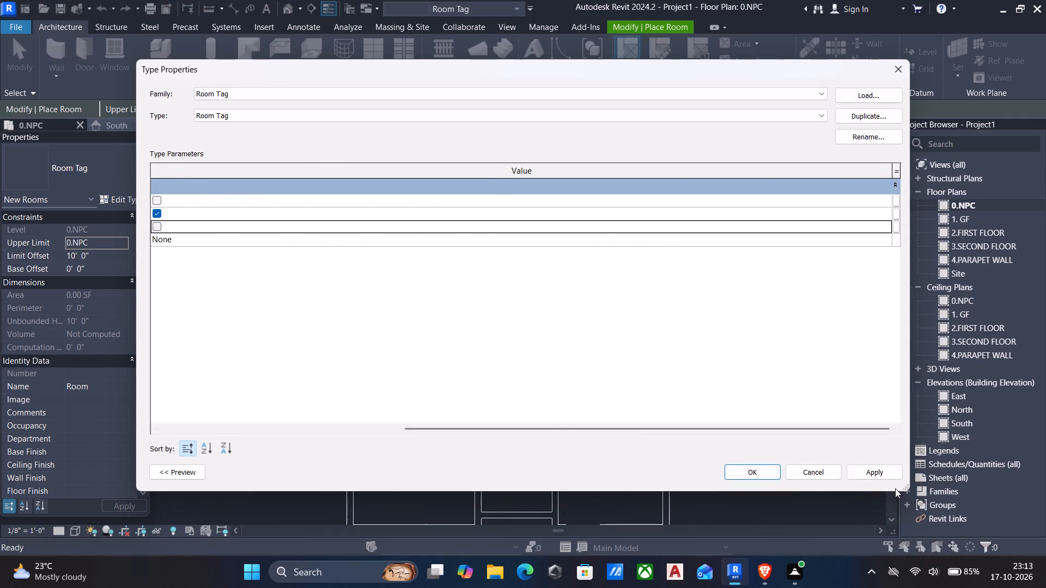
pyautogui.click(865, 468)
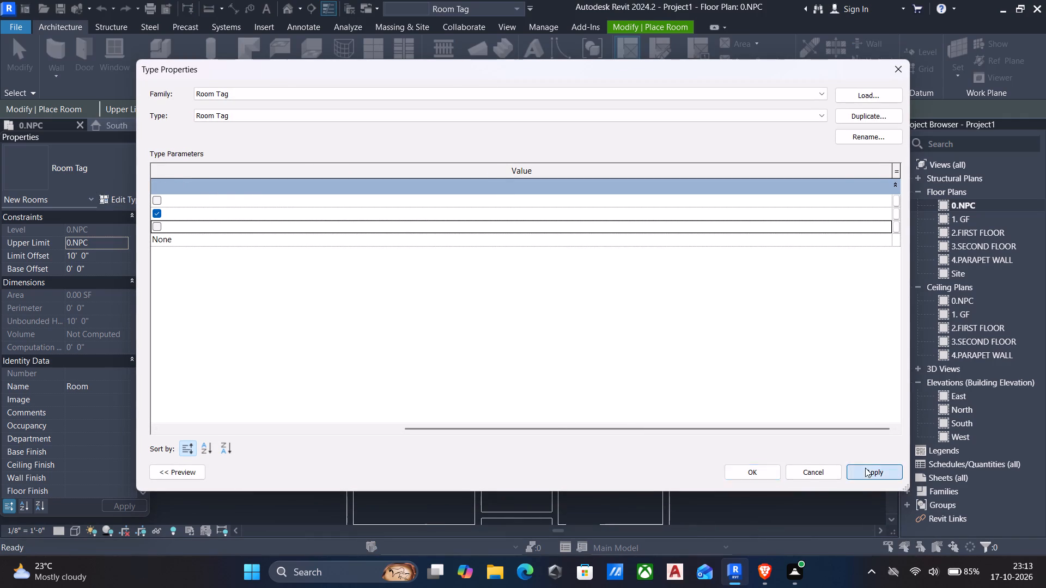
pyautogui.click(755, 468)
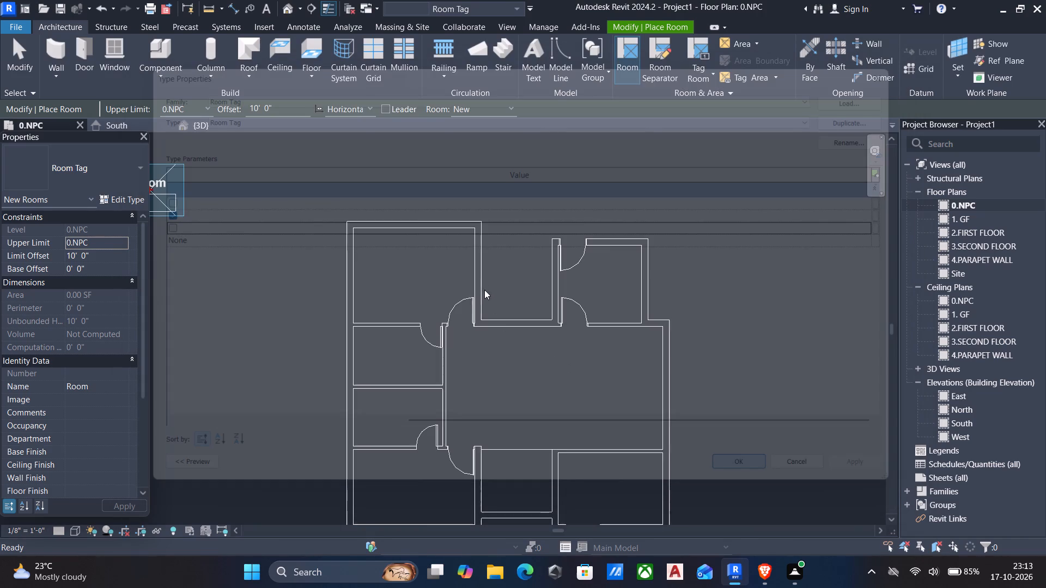
# Place tagged rooms in the upper-left room, the upper-right room and the large central hall.
pyautogui.click(629, 53)
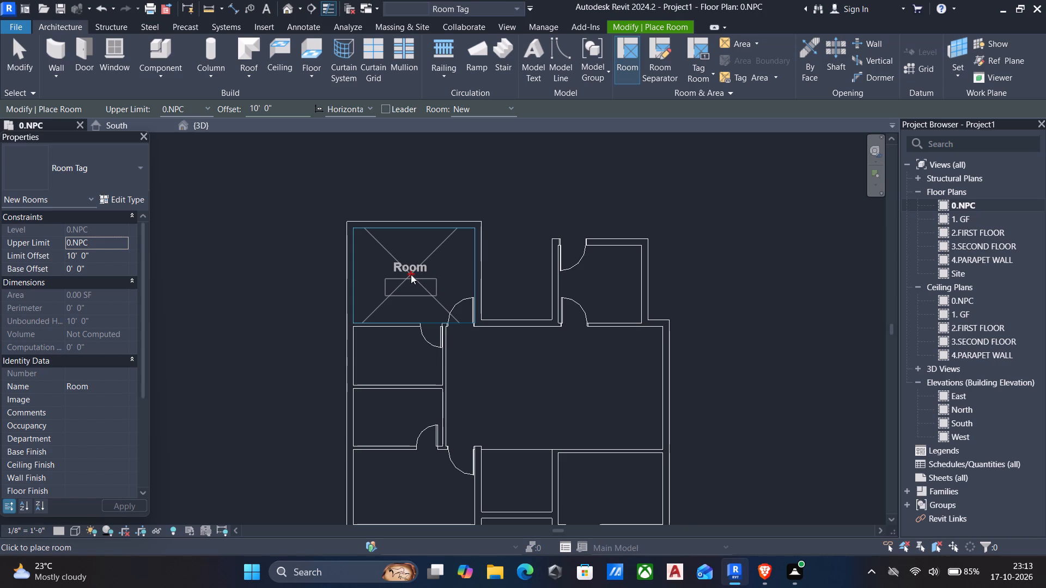
pyautogui.click(411, 274)
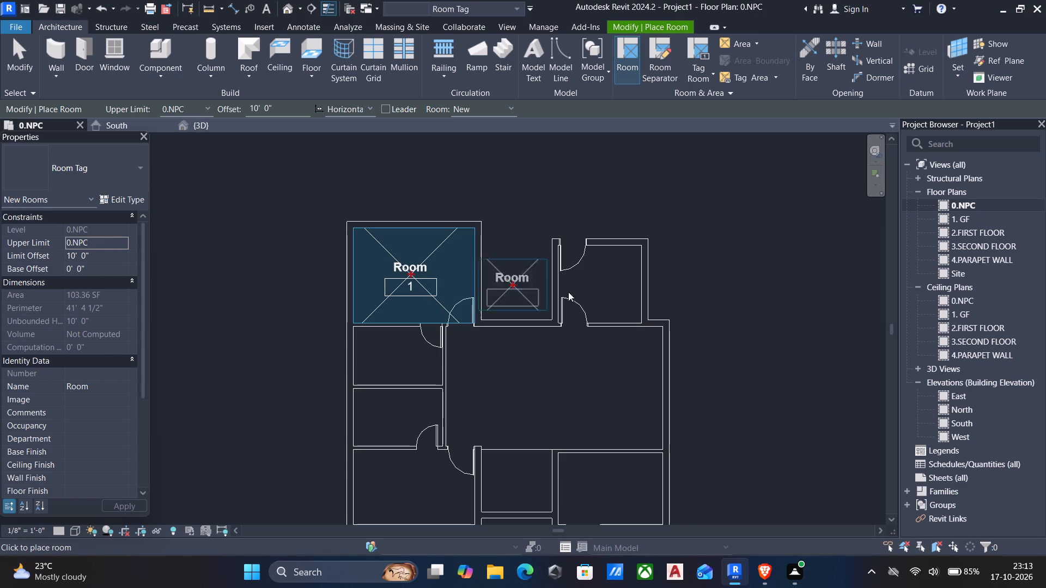
pyautogui.scroll(2, 599, 279)
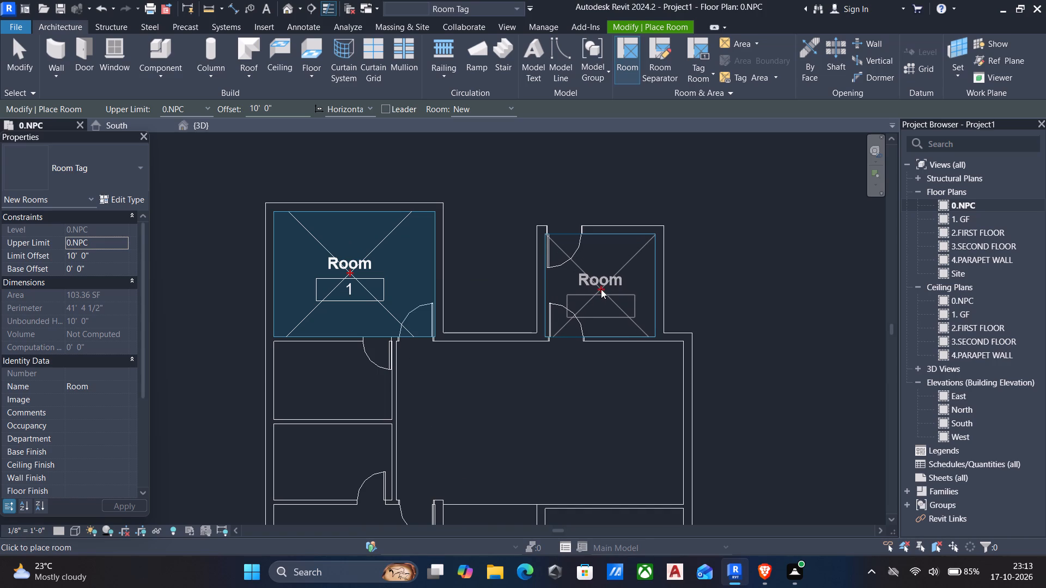
pyautogui.click(601, 289)
pyautogui.scroll(-4, 591, 322)
pyautogui.moveTo(590, 337); pyautogui.dragTo(595, 295, button='middle')
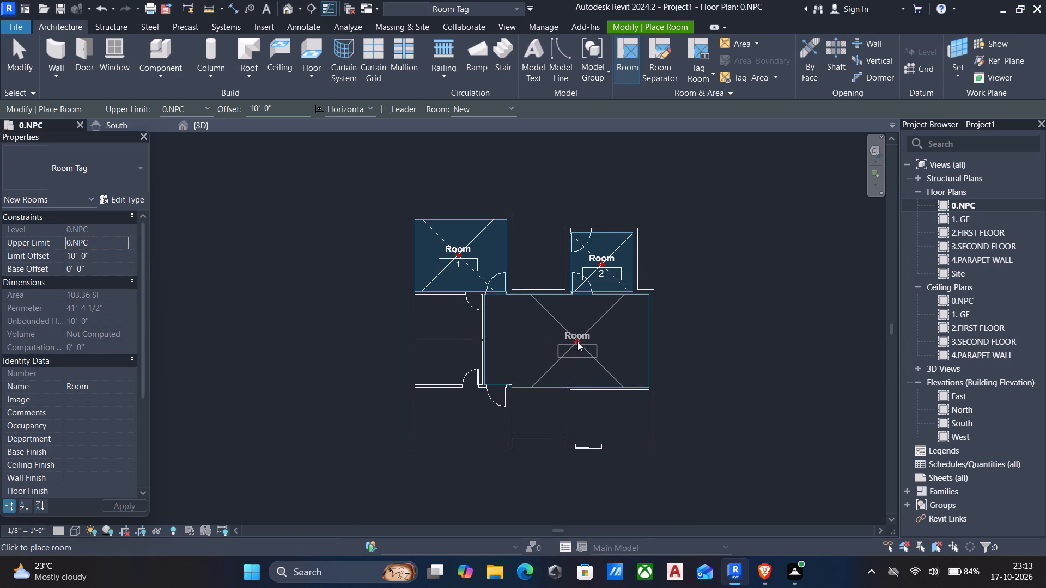
pyautogui.middleClick(577, 341)
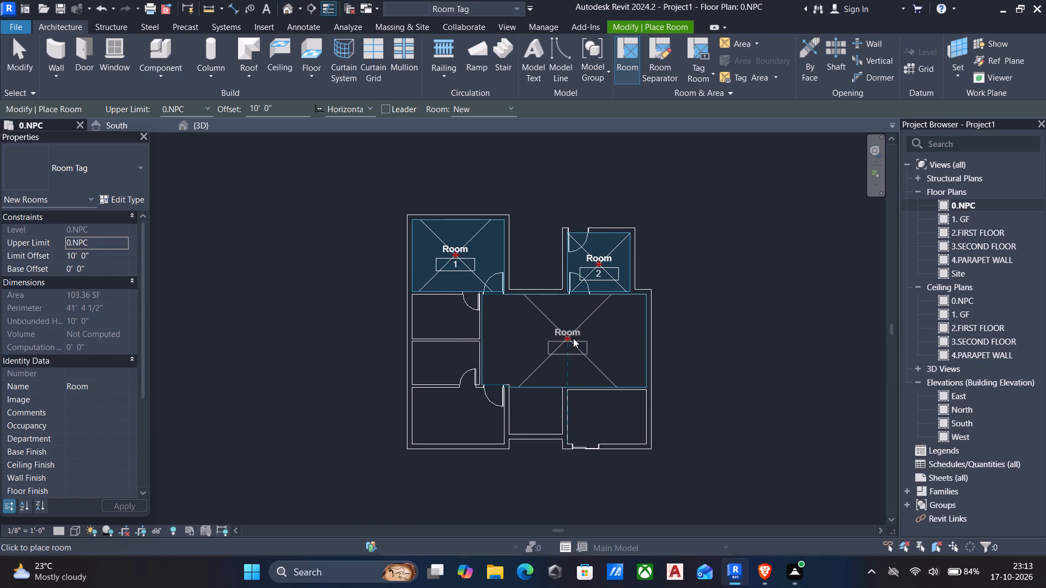
pyautogui.click(573, 338)
# Place tagged rooms in the two small rooms stacked along the left side of the central hall.
pyautogui.scroll(3, 430, 318)
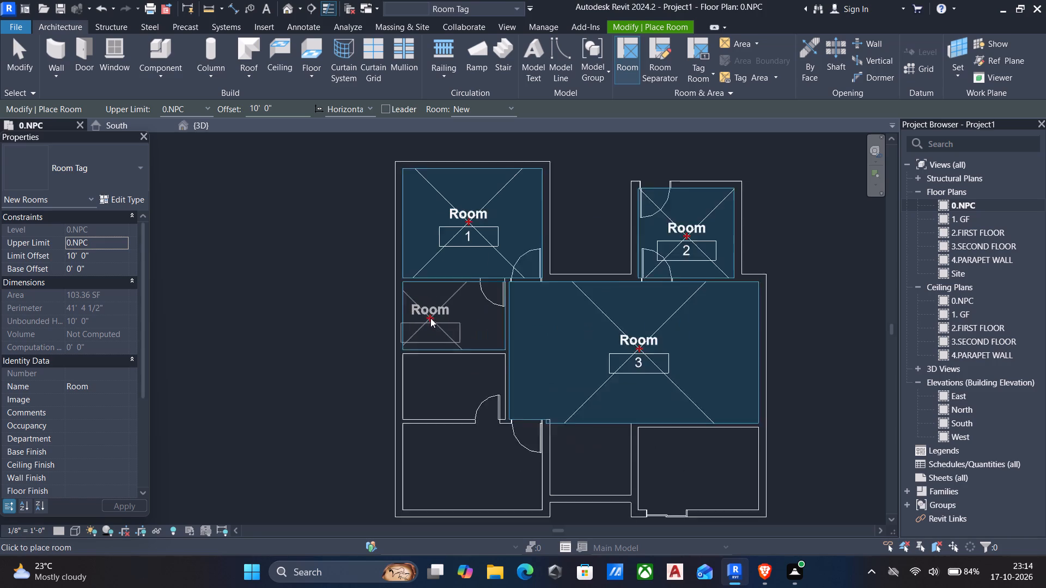
pyautogui.scroll(1, 430, 318)
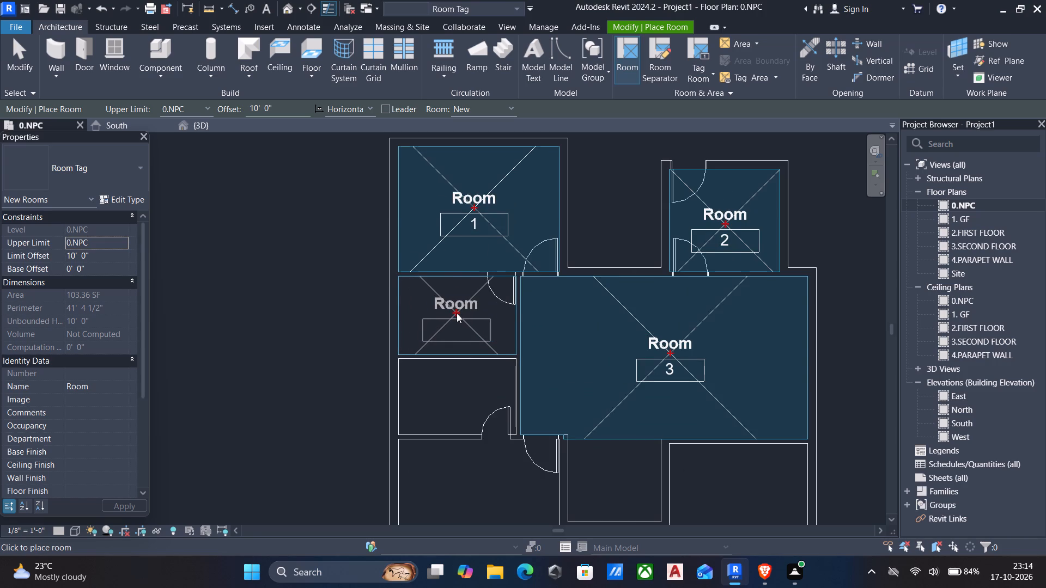
pyautogui.click(457, 313)
pyautogui.moveTo(469, 365); pyautogui.dragTo(463, 328, button='middle')
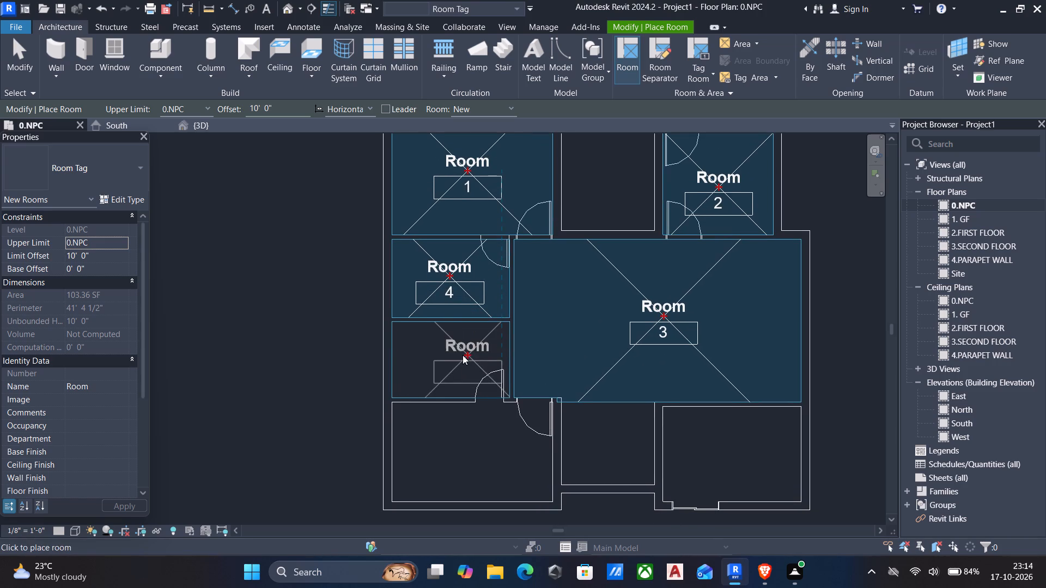
pyautogui.scroll(3, 455, 352)
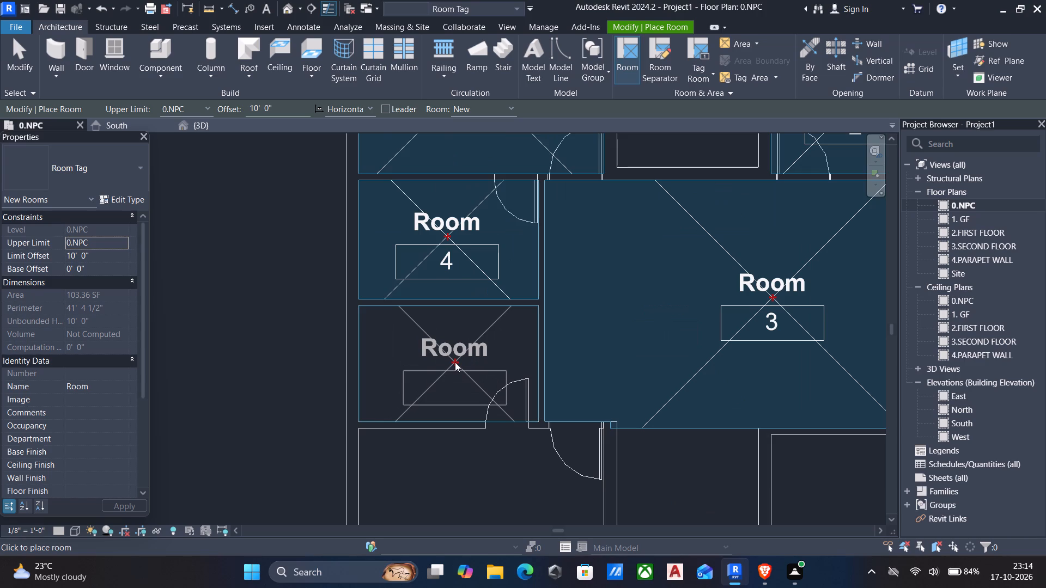
pyautogui.click(455, 362)
# Place tagged rooms in the lower-left room, the lower middle alcove and the lower-right room, and end the Room command.
pyautogui.scroll(-3, 477, 393)
pyautogui.moveTo(483, 397); pyautogui.dragTo(440, 313, button='middle')
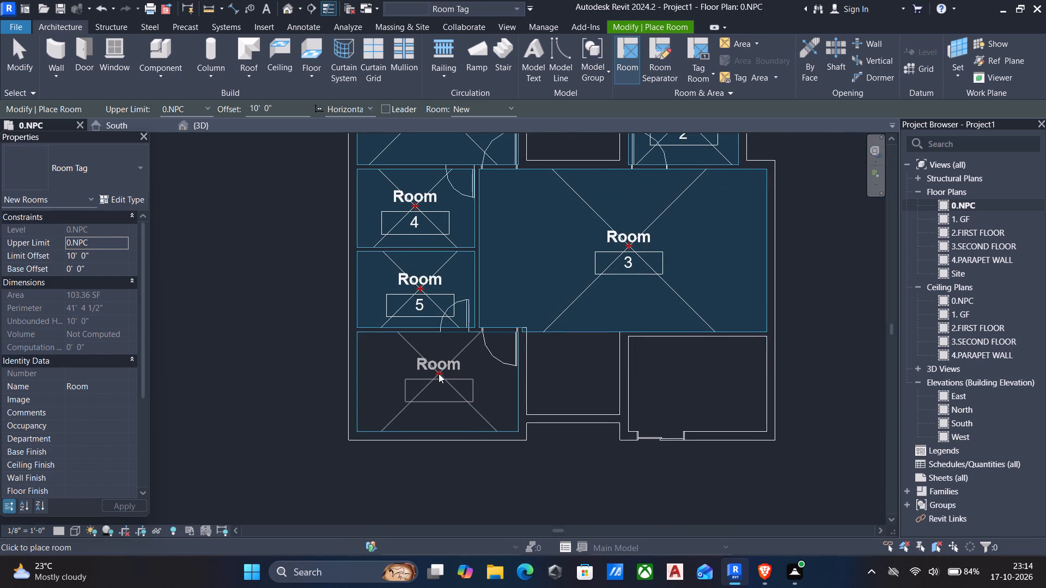
pyautogui.scroll(1, 439, 377)
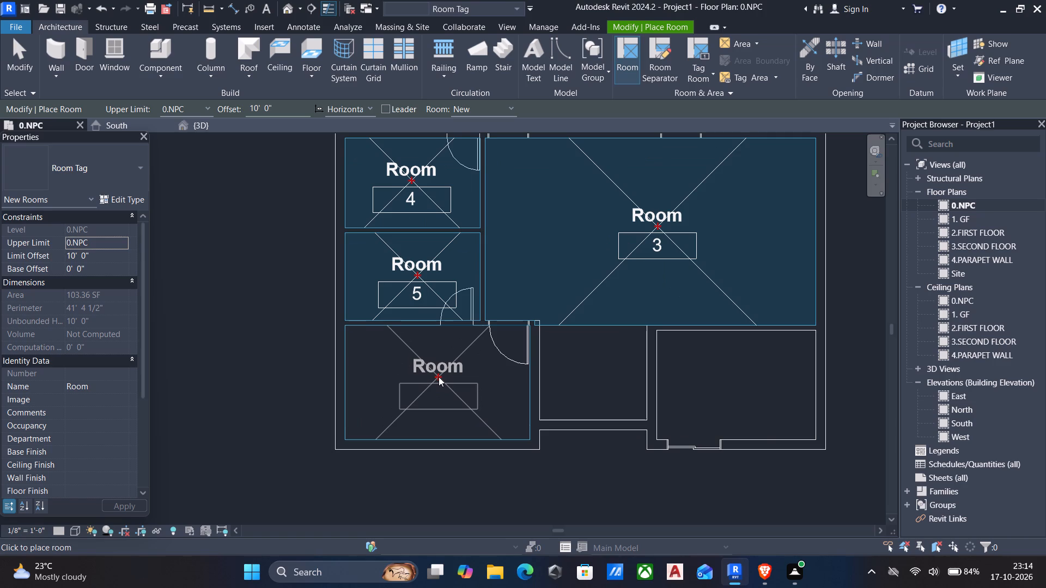
pyautogui.click(439, 377)
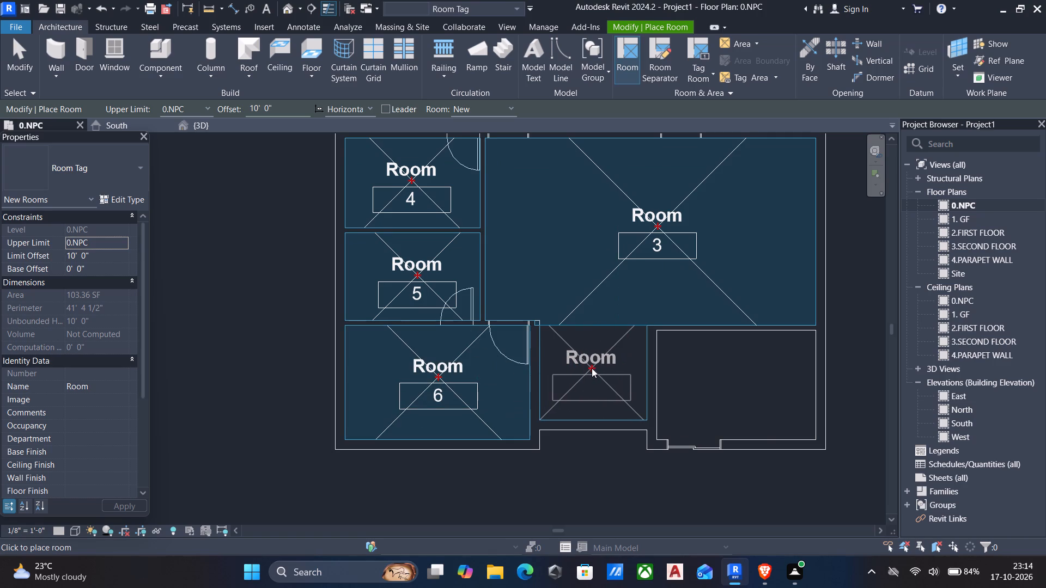
pyautogui.click(592, 368)
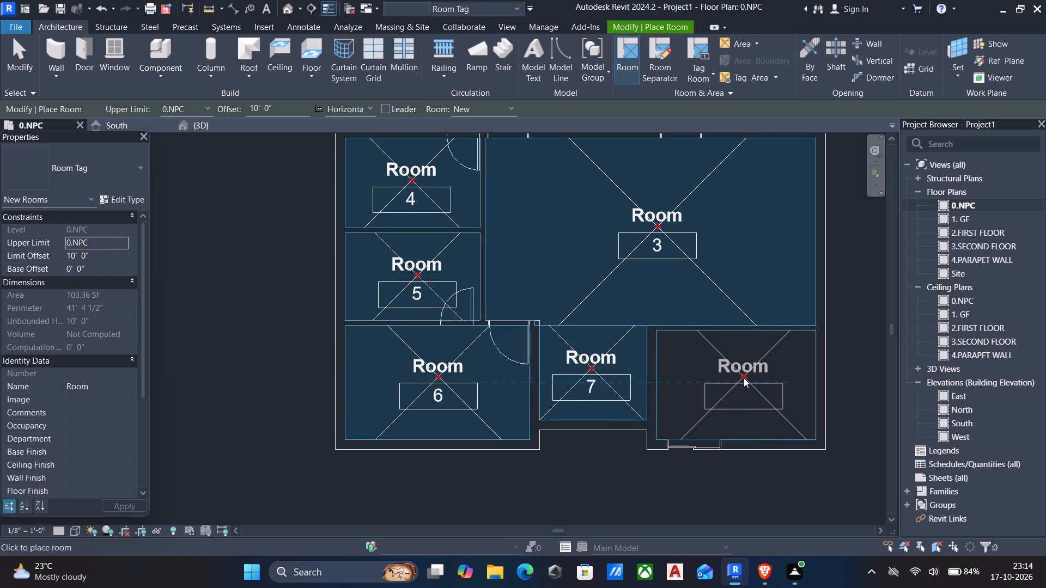
pyautogui.click(733, 373)
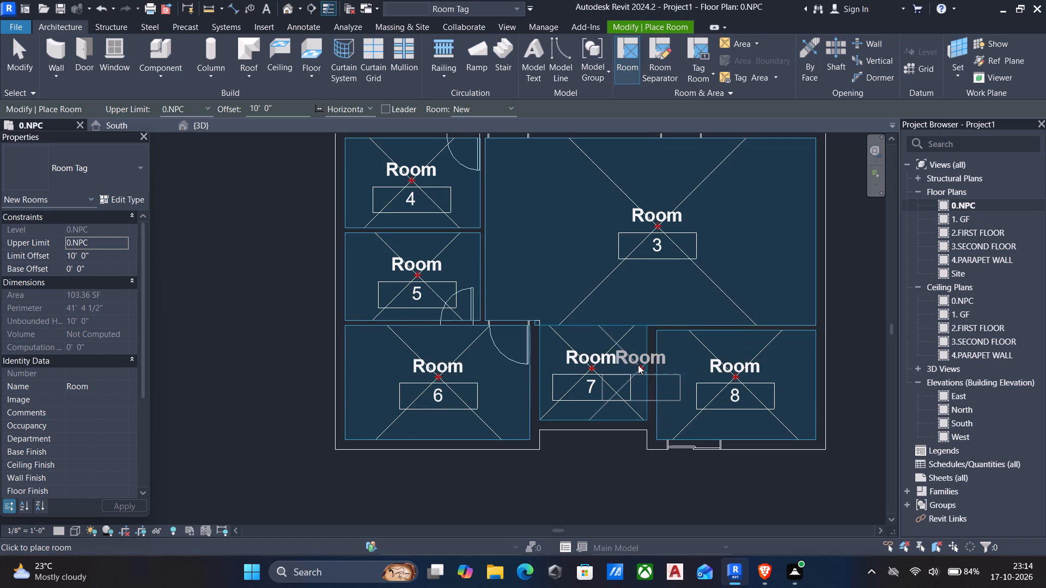
pyautogui.moveTo(619, 363); pyautogui.dragTo(610, 393, button='middle')
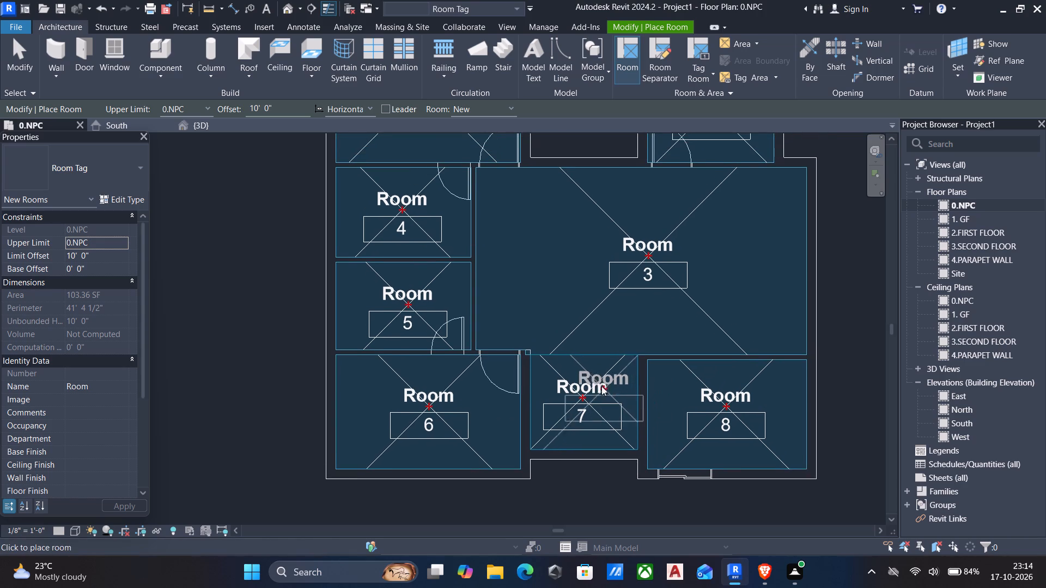
pyautogui.press('Escape')
pyautogui.press('Escape')
# Open the Room Tag family for editing from the central hall's tag.
pyautogui.click(647, 262)
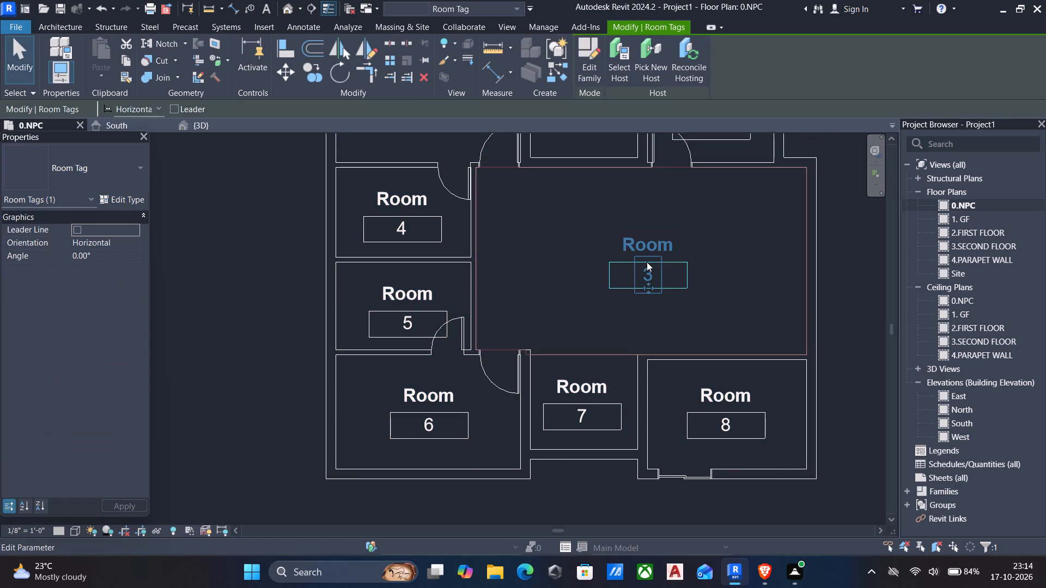
pyautogui.click(593, 47)
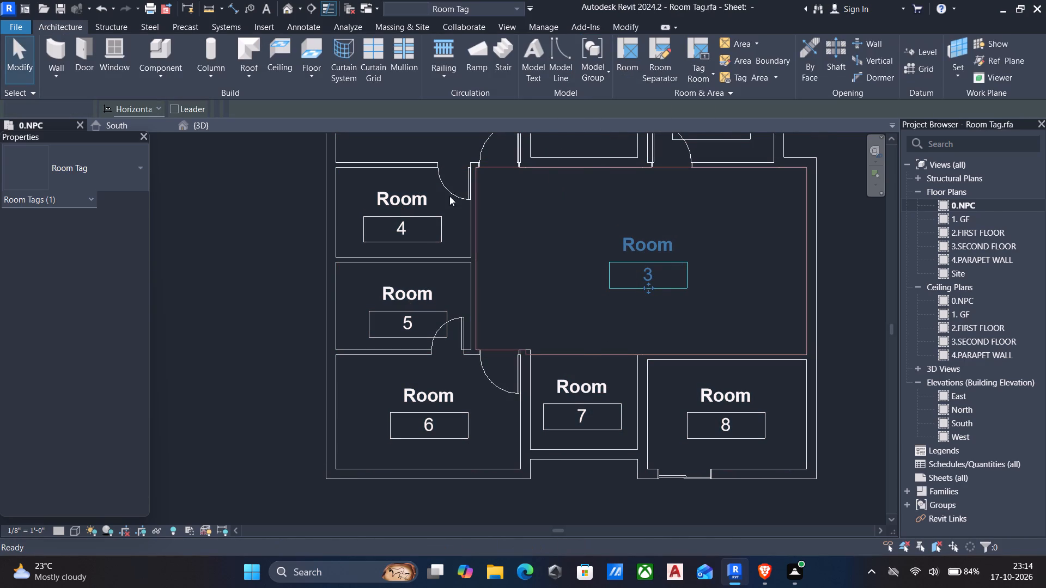
# Duplicate the Room name label's Bold 1/8" type under the suggested name and apply it to the label.
pyautogui.click(470, 224)
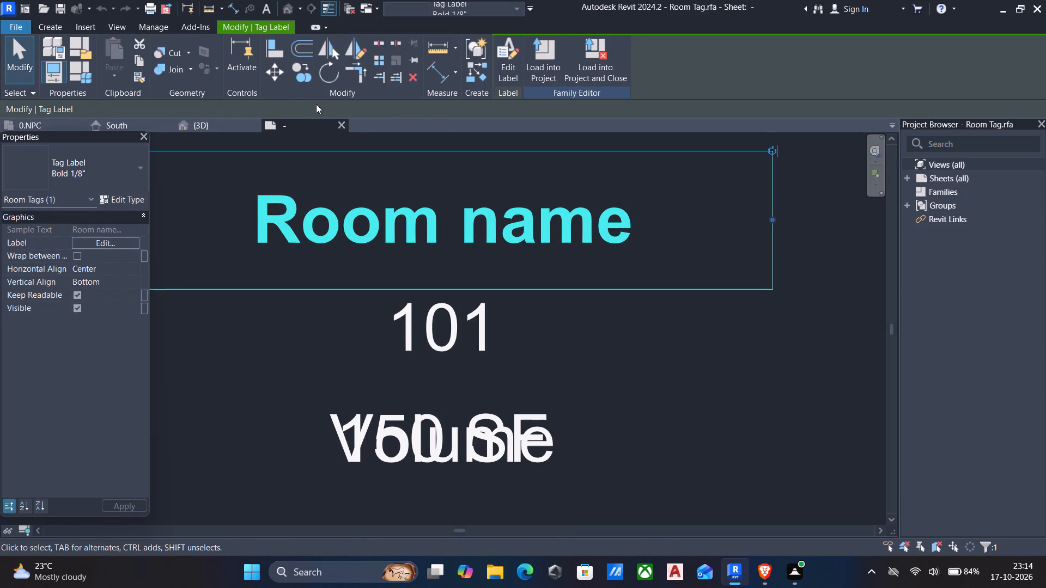
pyautogui.rightClick(729, 292)
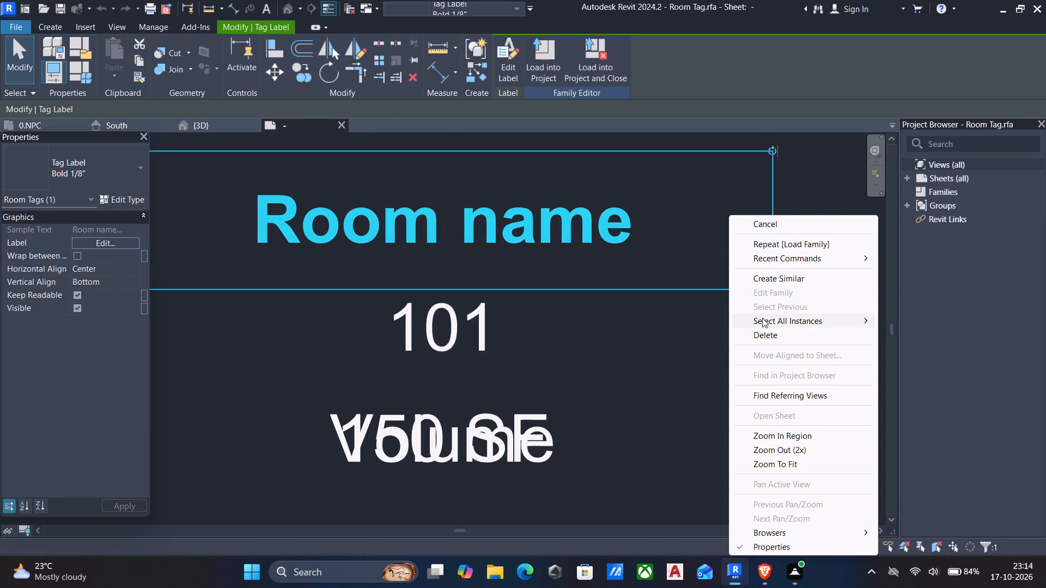
pyautogui.click(640, 290)
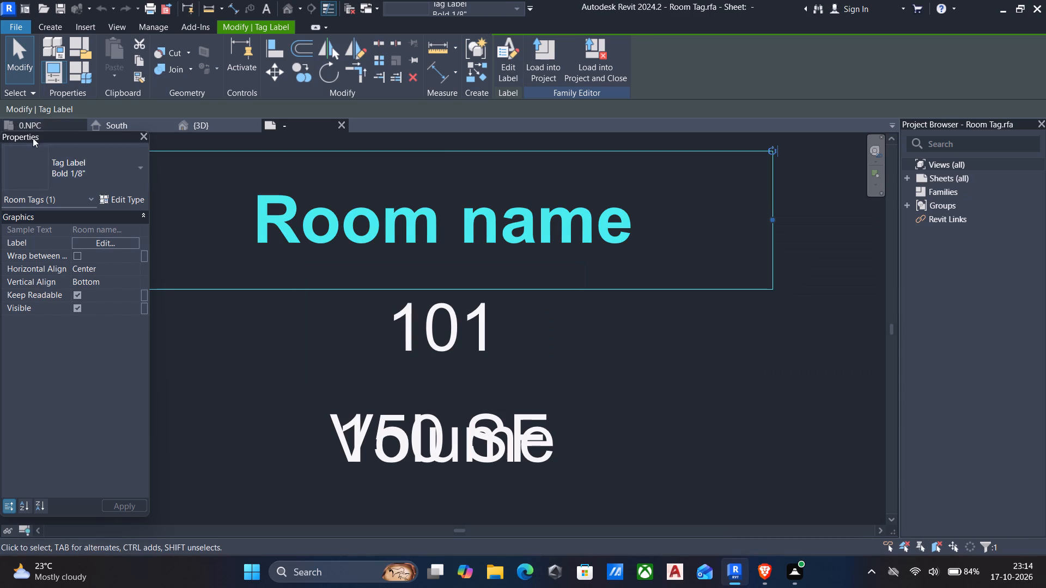
pyautogui.click(120, 195)
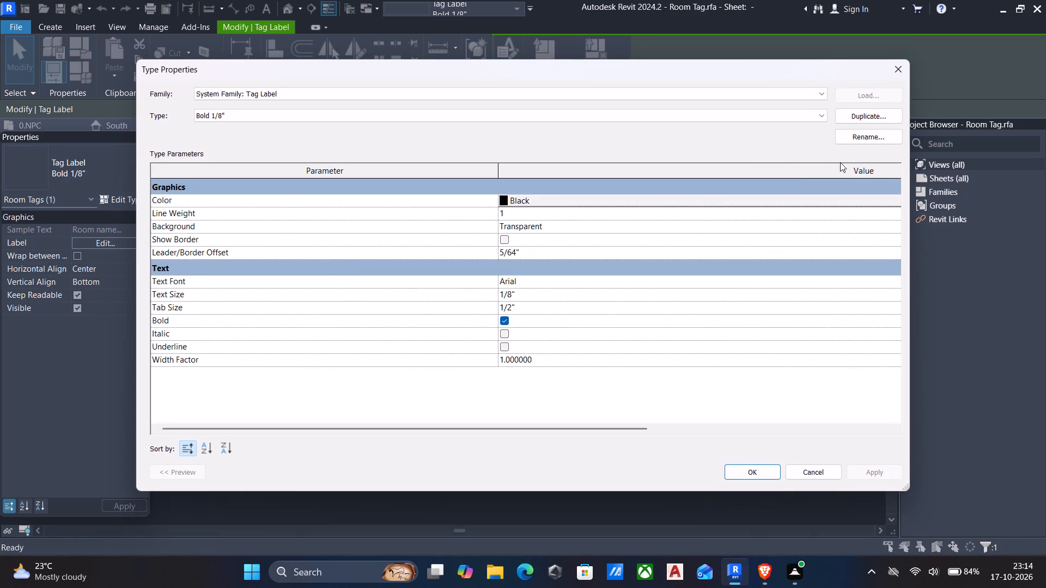
pyautogui.click(869, 117)
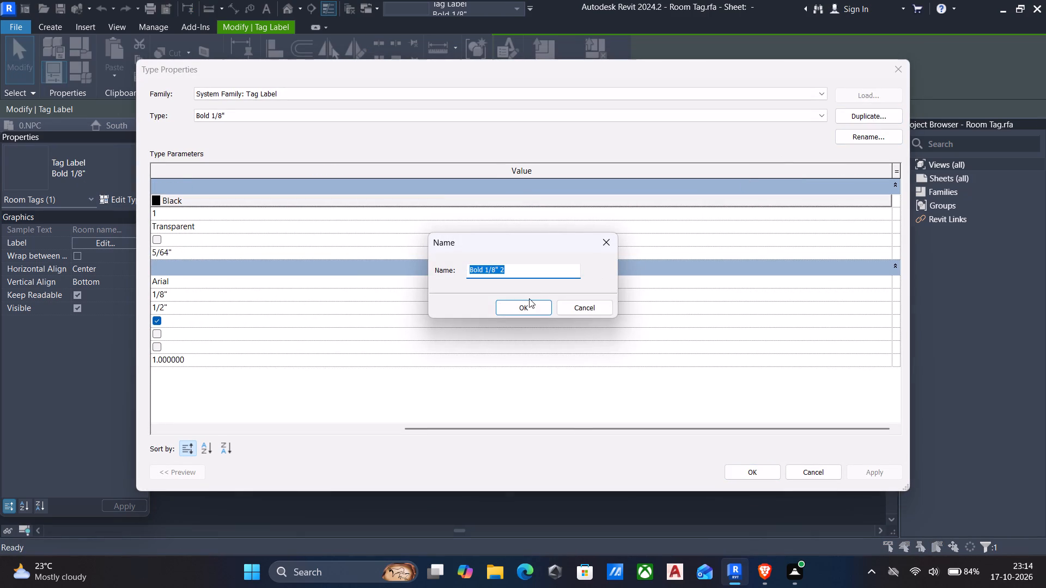
pyautogui.click(522, 307)
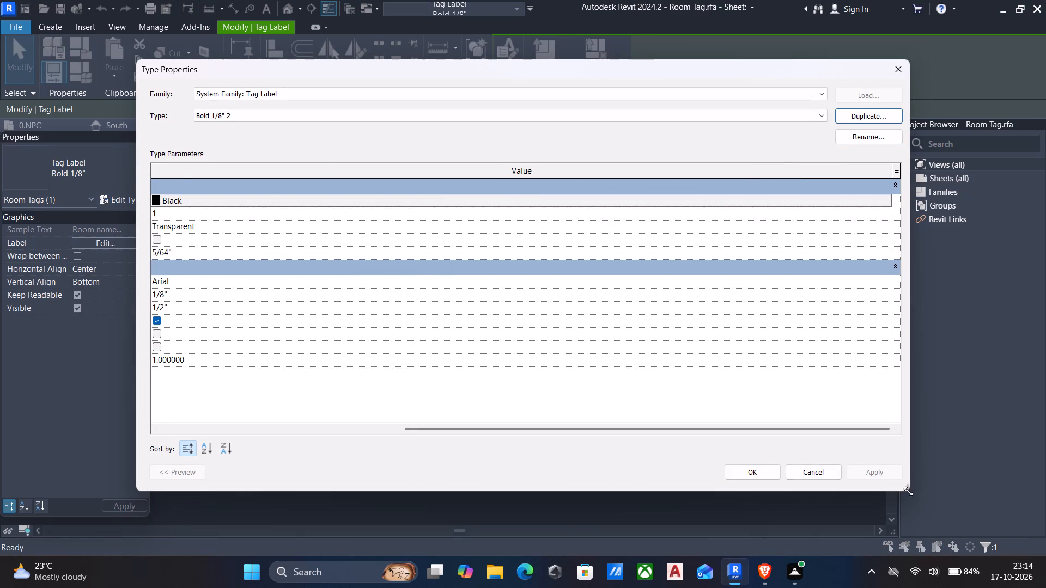
pyautogui.click(764, 471)
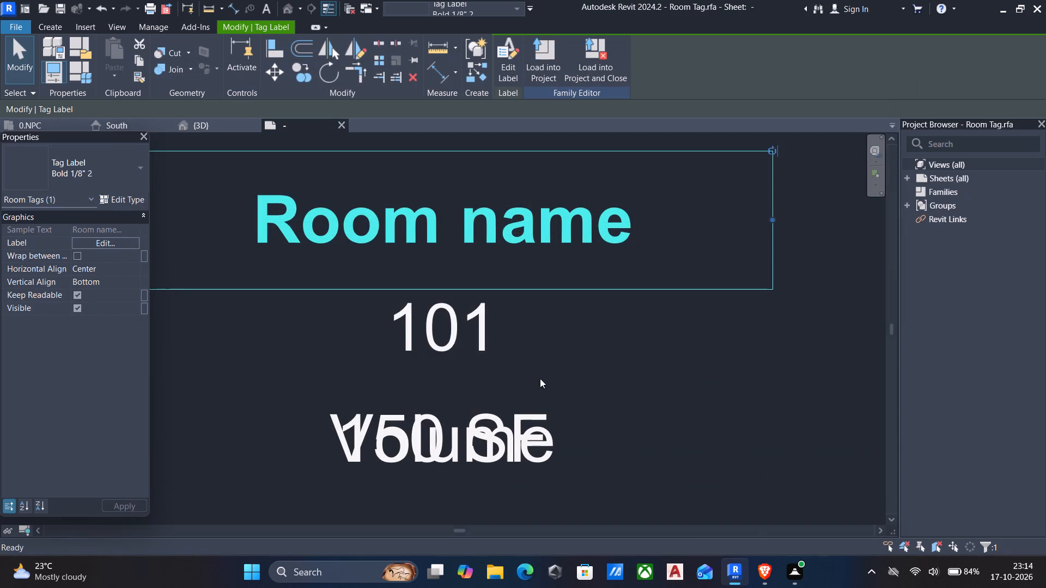
# Delete the 101 room number label and the Volume label from the tag family.
pyautogui.scroll(-4, 506, 342)
pyautogui.moveTo(506, 342); pyautogui.dragTo(531, 366, button='middle')
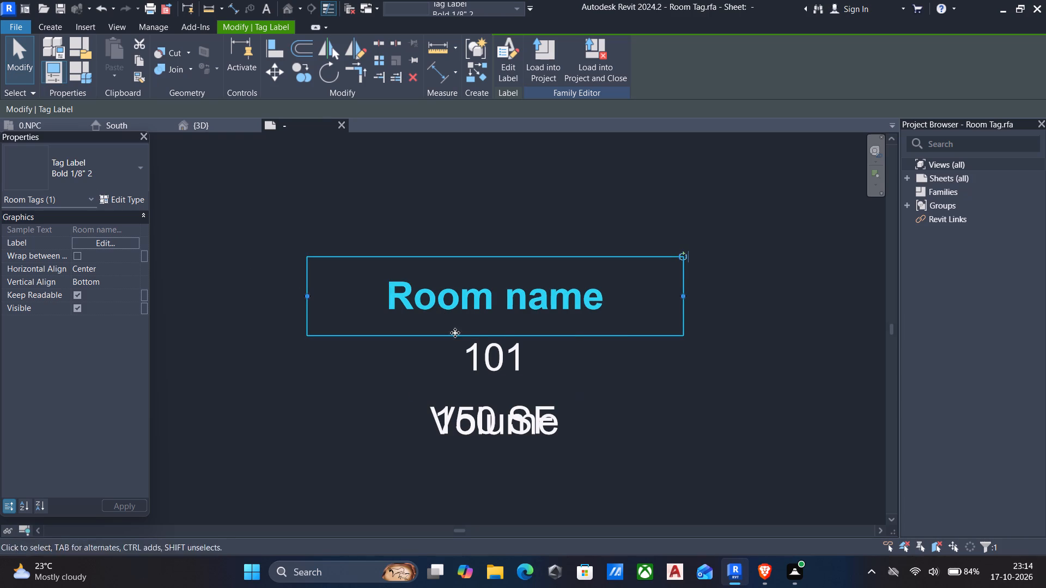
pyautogui.click(488, 364)
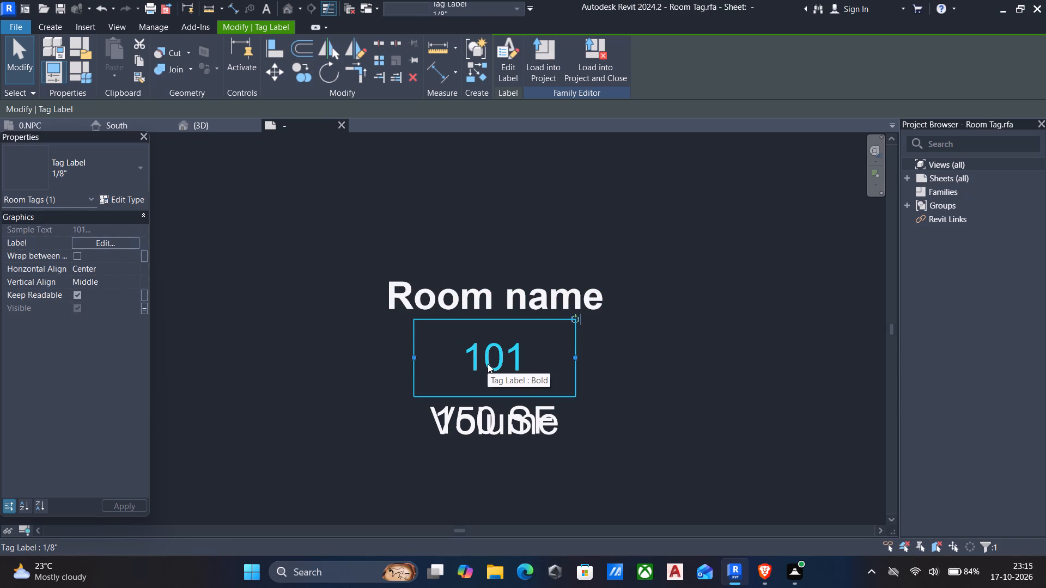
pyautogui.press('Delete')
pyautogui.click(475, 415)
pyautogui.press('Delete')
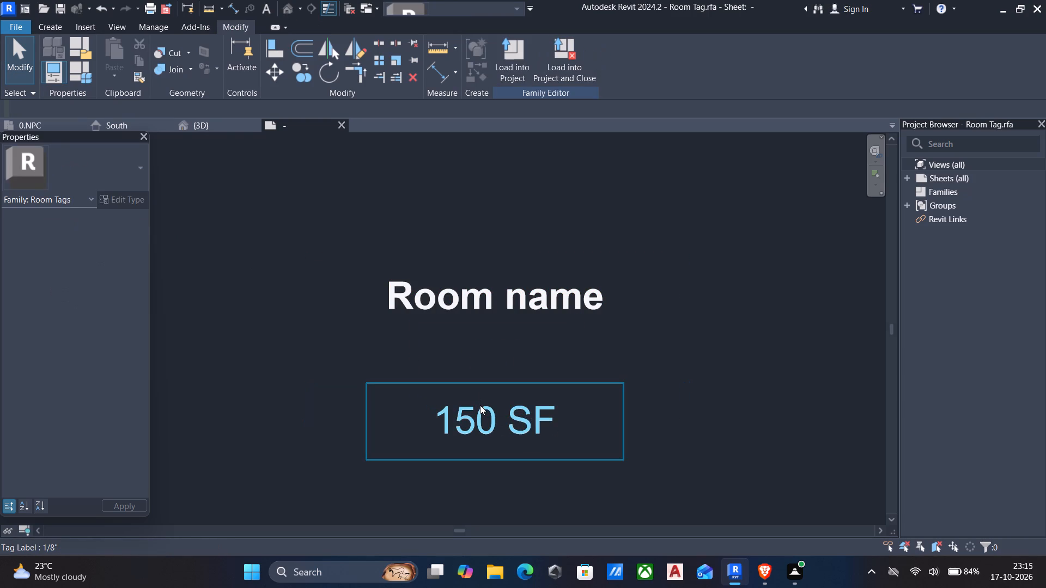
# Set the Room name label type's text size to 0.05" and its background to Opaque.
pyautogui.click(480, 405)
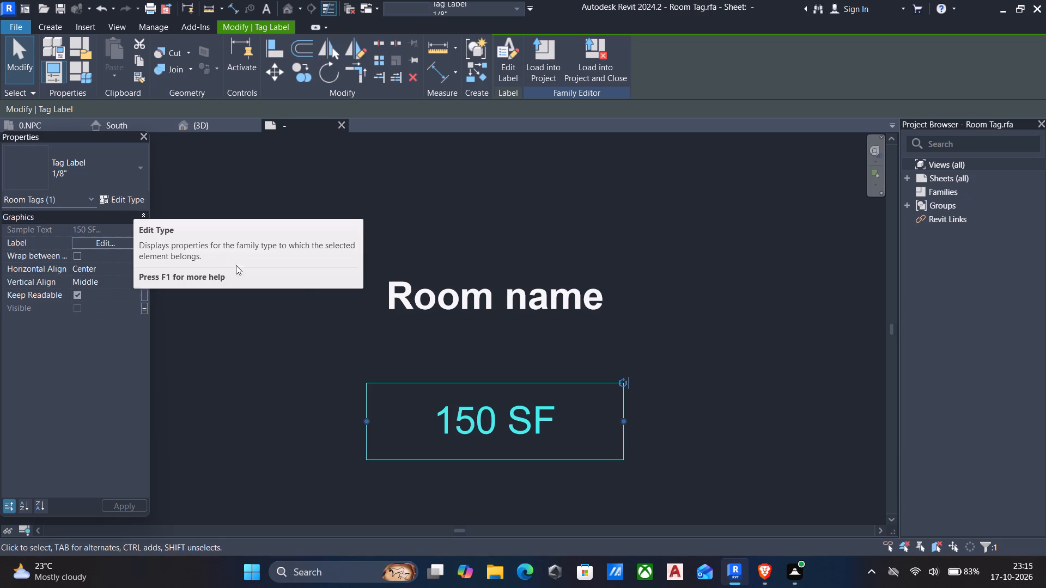
pyautogui.click(474, 314)
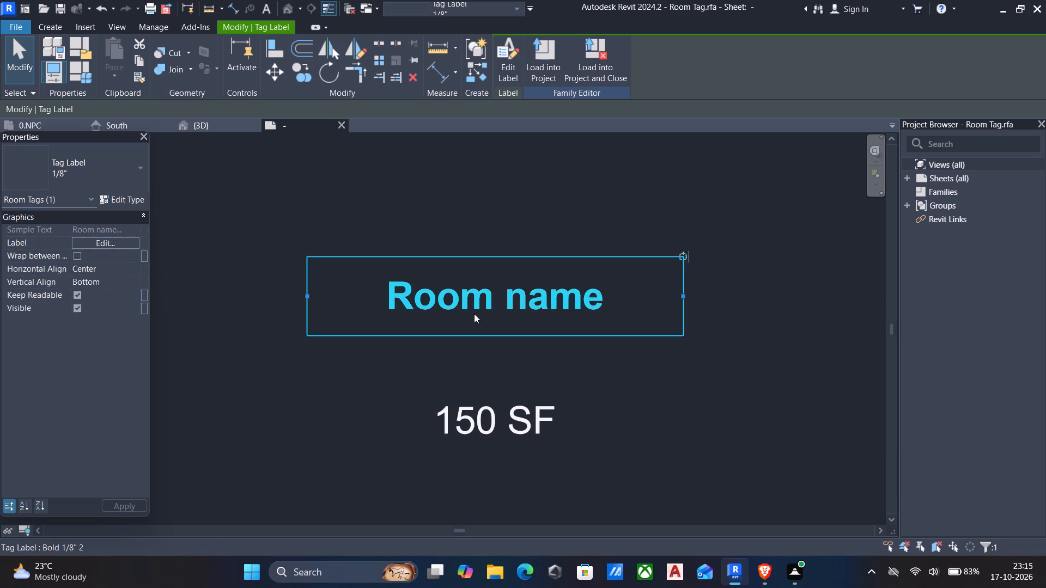
pyautogui.click(126, 197)
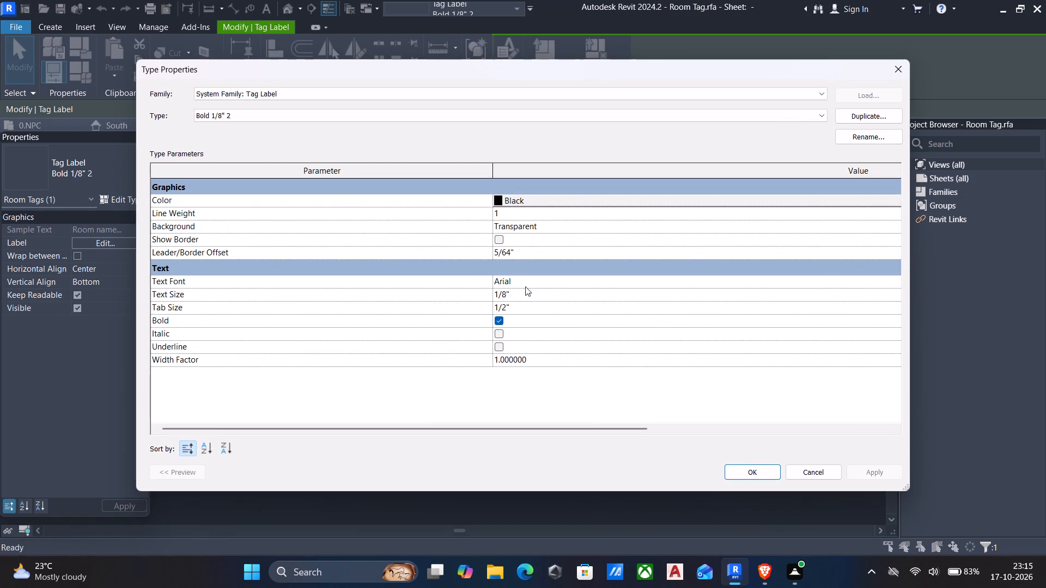
pyautogui.click(550, 296)
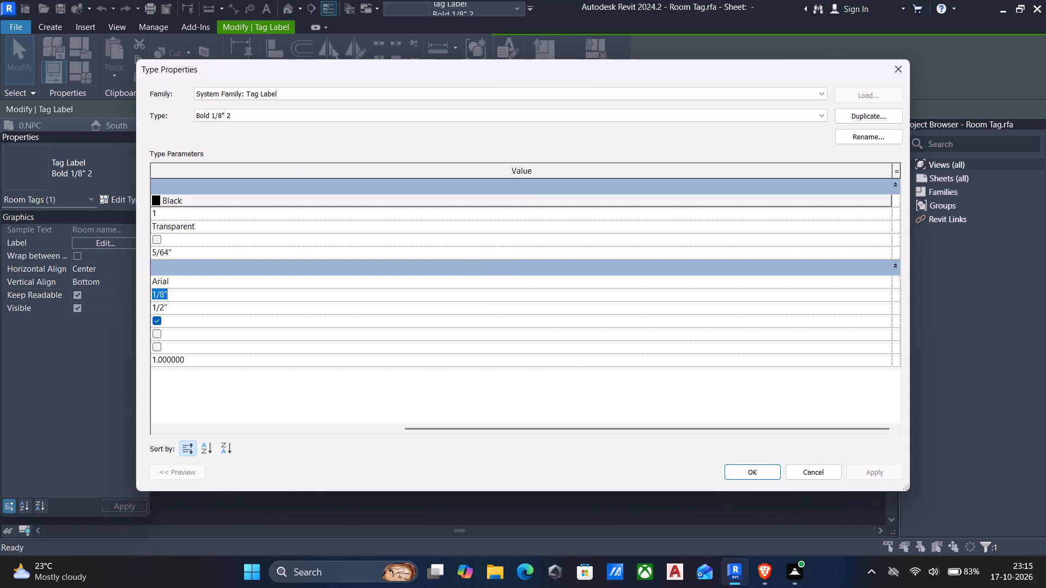
pyautogui.write('0.05"')
pyautogui.press('Return')
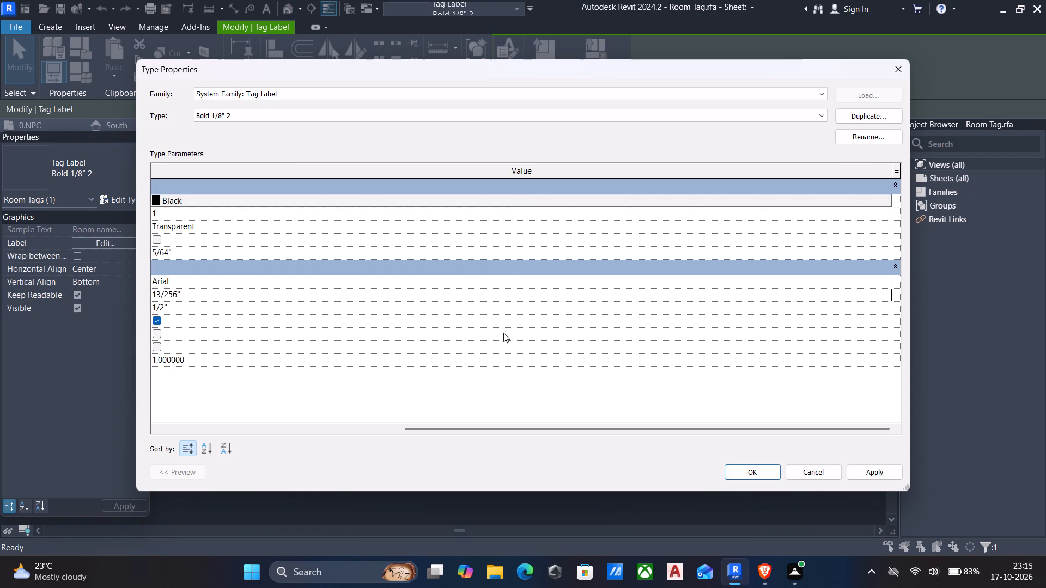
pyautogui.click(455, 226)
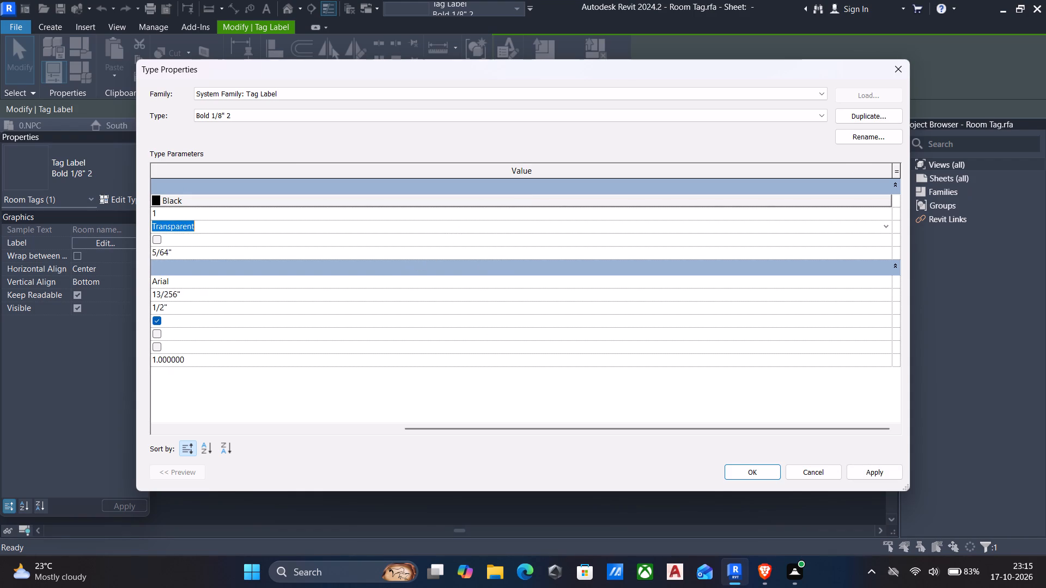
pyautogui.click(884, 229)
pyautogui.click(186, 236)
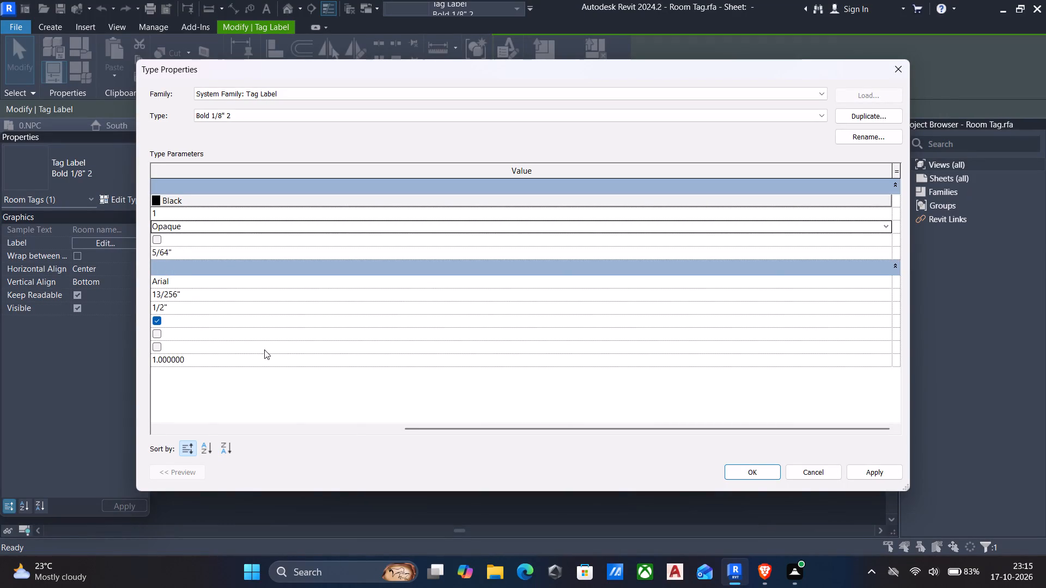
pyautogui.moveTo(407, 433); pyautogui.dragTo(291, 434)
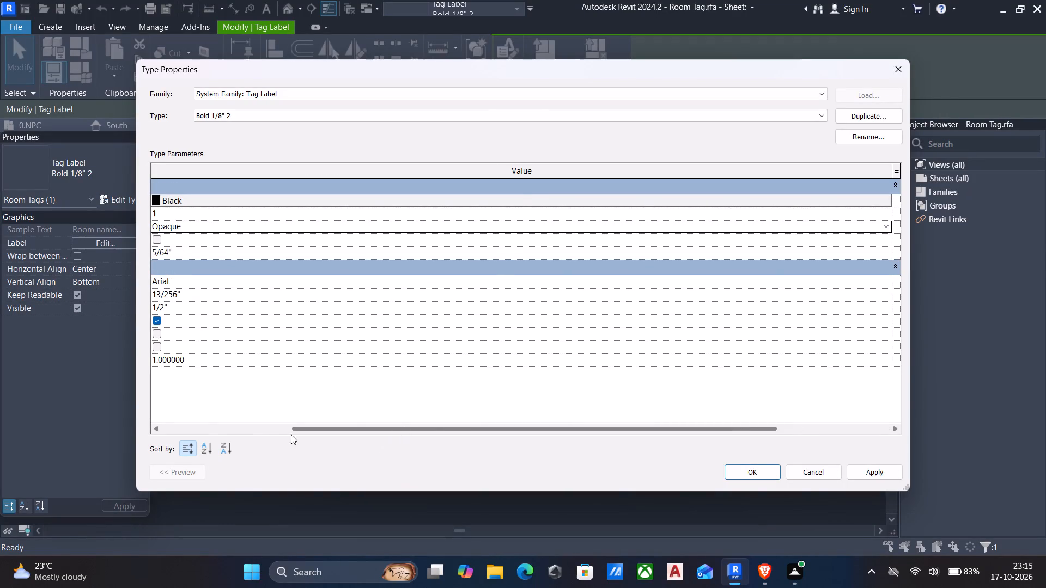
pyautogui.moveTo(291, 434); pyautogui.dragTo(183, 425)
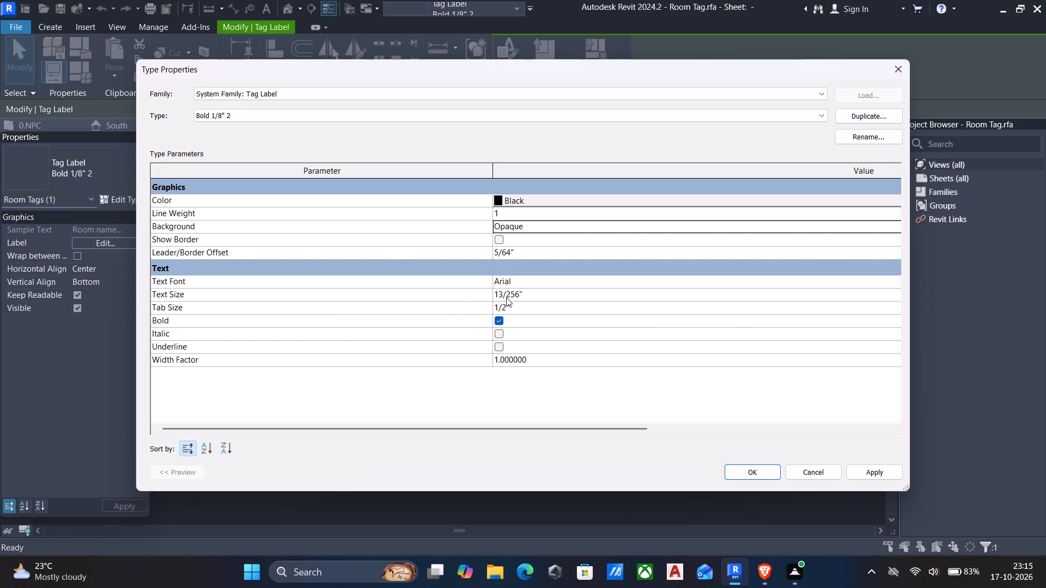
# Look through the available text fonts for the Room name label's type.
pyautogui.click(891, 281)
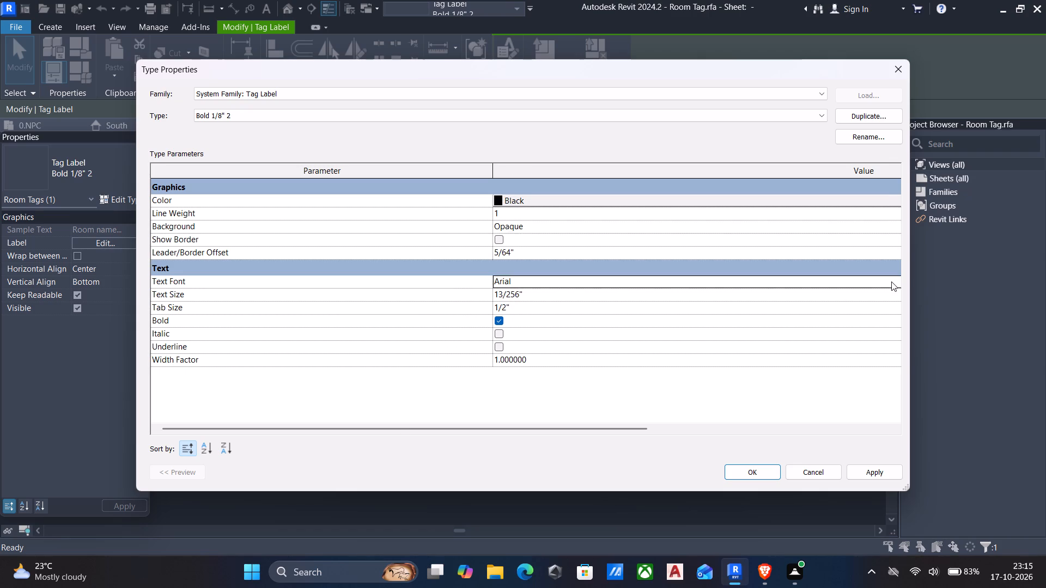
pyautogui.click(885, 281)
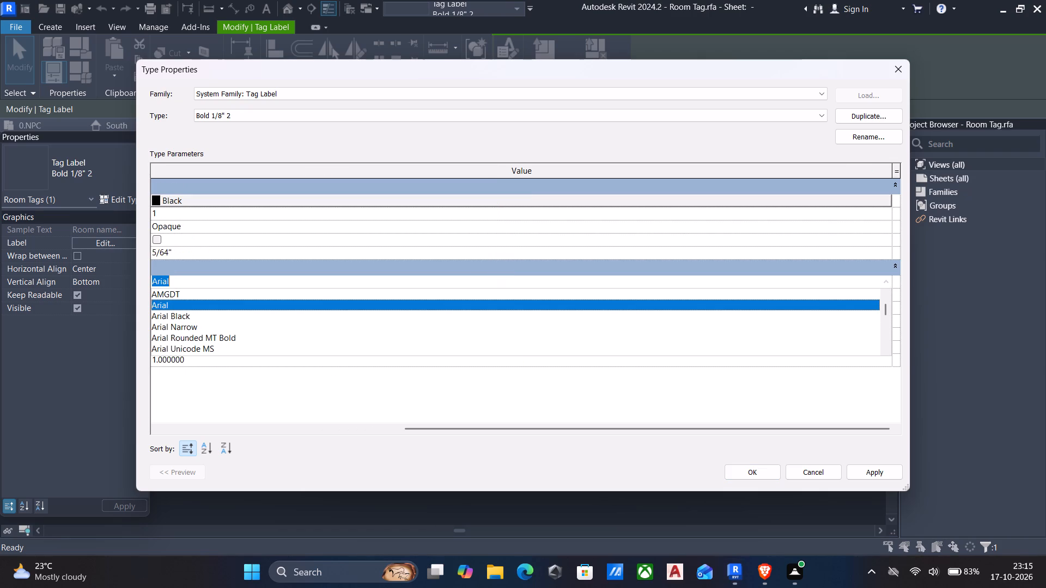
pyautogui.scroll(-6, 265, 335)
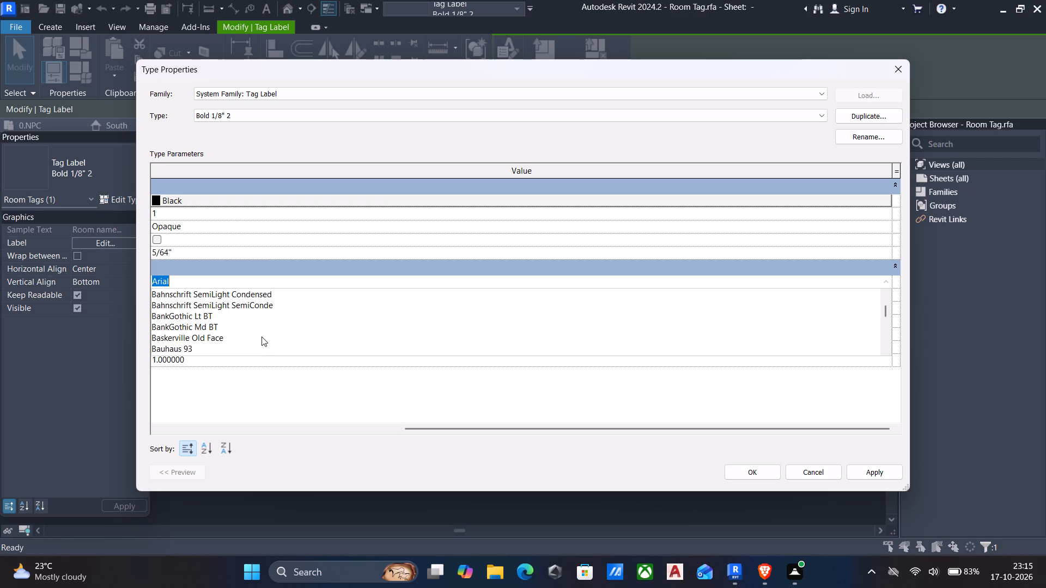
pyautogui.scroll(-16, 261, 337)
pyautogui.scroll(-20, 261, 337)
pyautogui.scroll(-12, 261, 337)
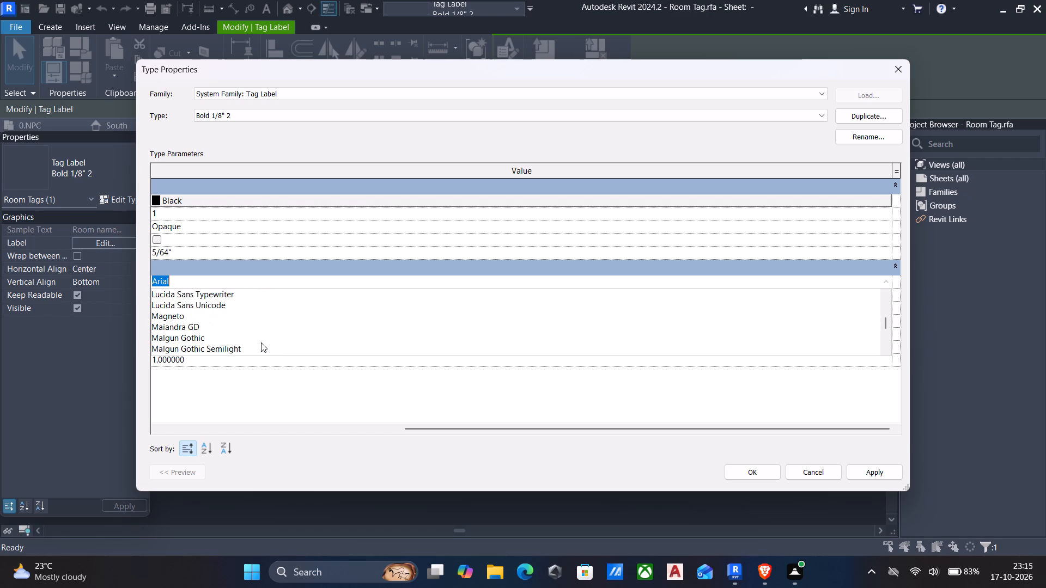
pyautogui.scroll(-17, 261, 342)
pyautogui.scroll(-5, 261, 342)
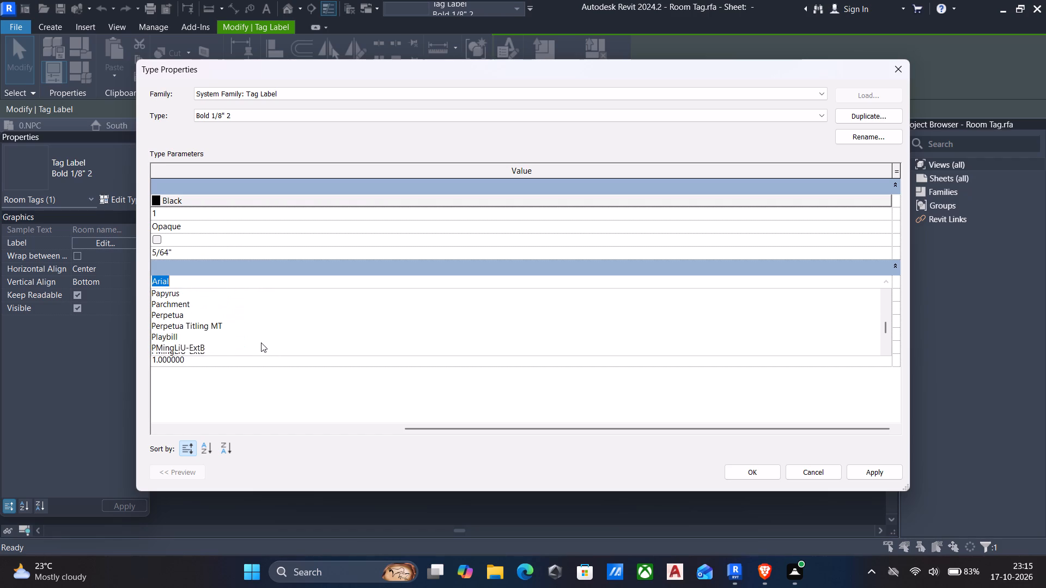
pyautogui.scroll(-17, 261, 342)
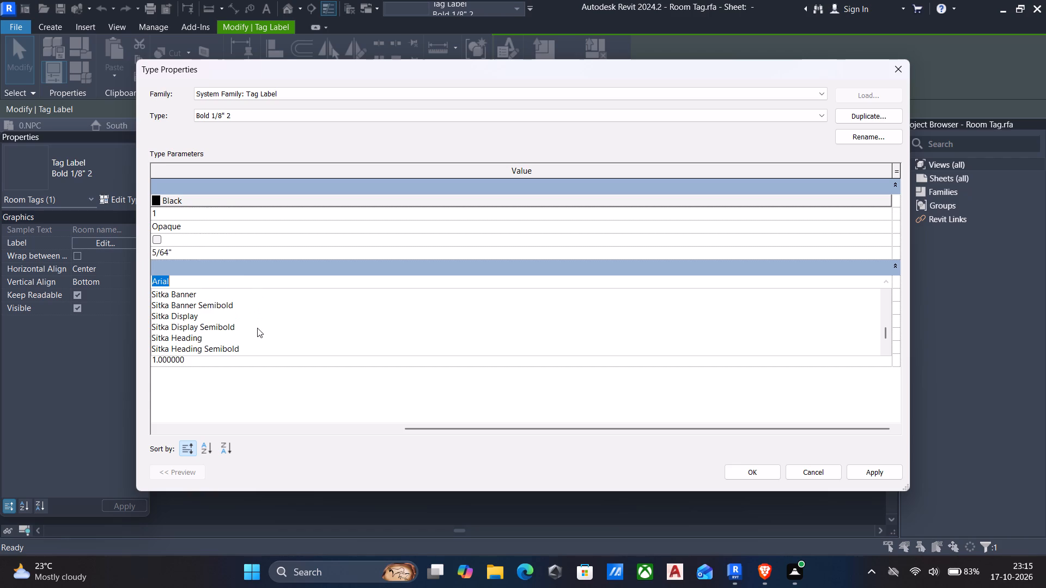
pyautogui.scroll(2, 257, 328)
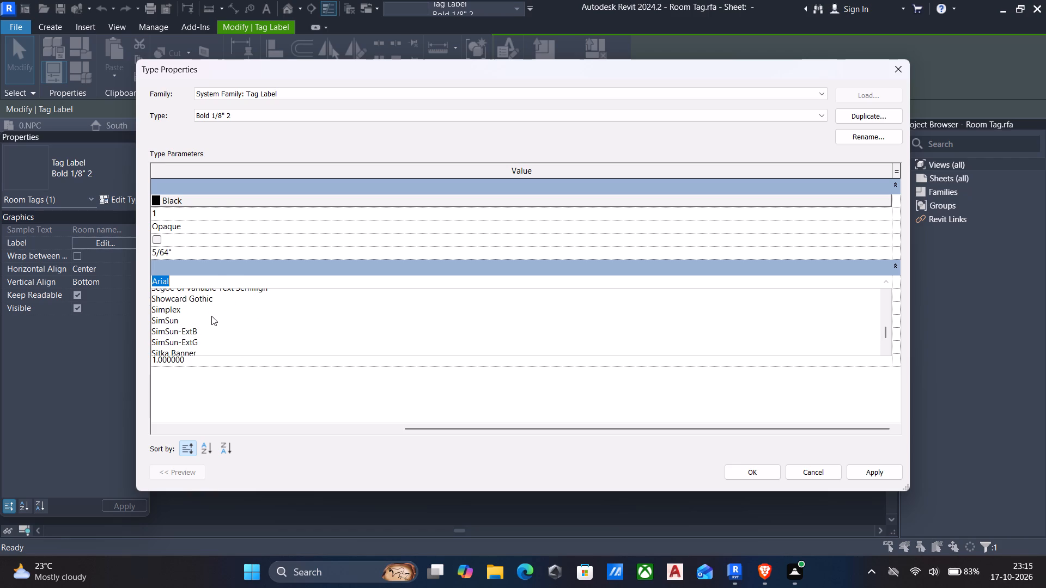
pyautogui.scroll(3, 211, 316)
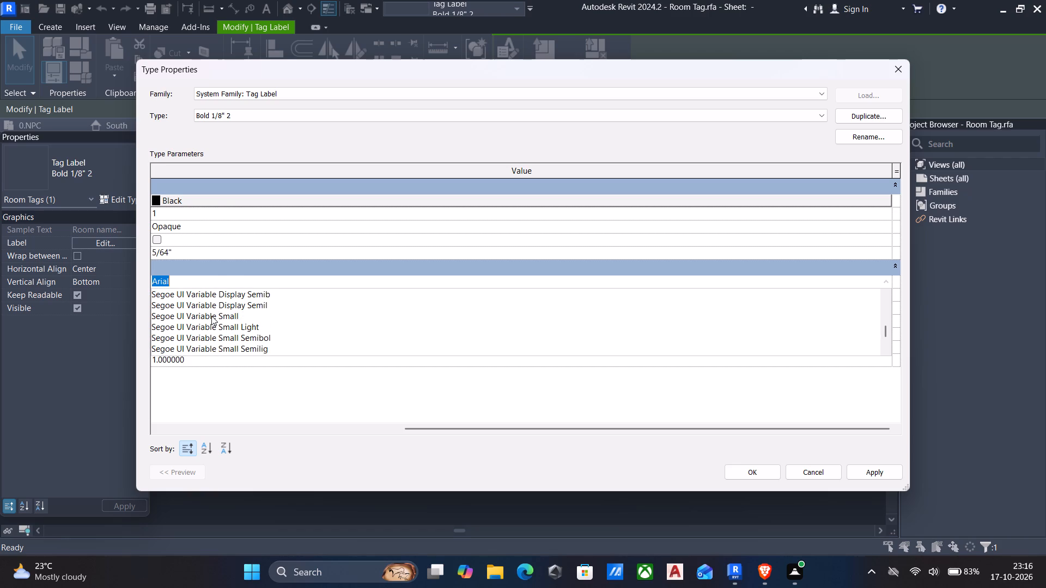
pyautogui.scroll(2, 211, 316)
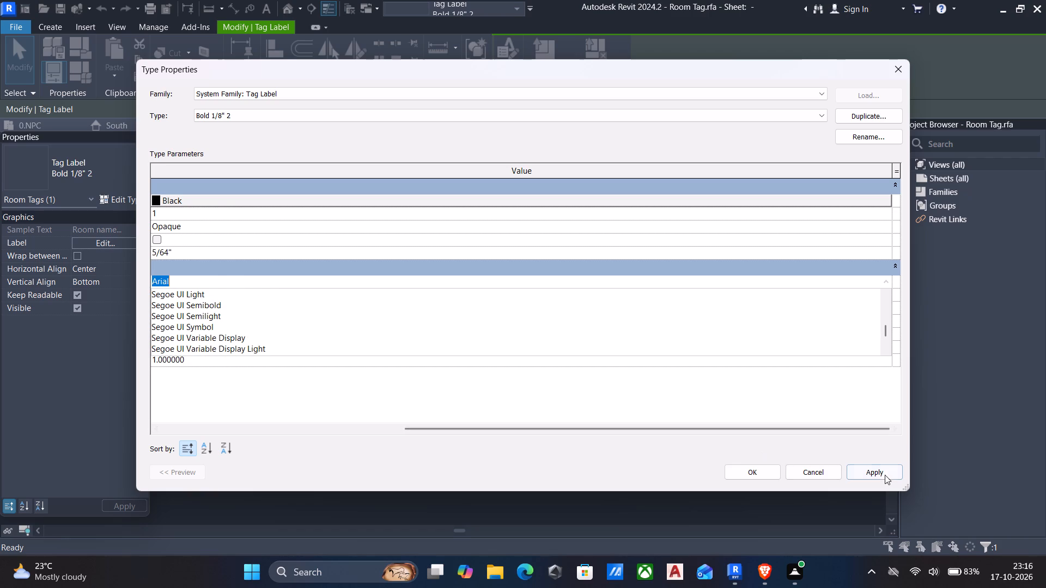
# Apply the edited type properties to the Room name label.
pyautogui.click(879, 470)
pyautogui.click(757, 470)
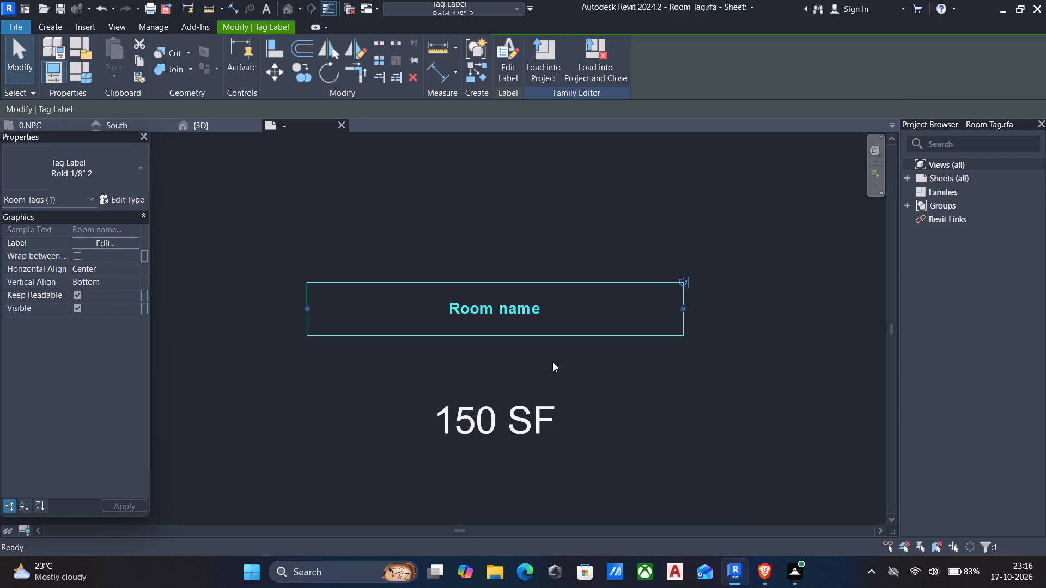
# Set the 150 SF area label type's background to Opaque and its text size to 0.05".
pyautogui.click(498, 419)
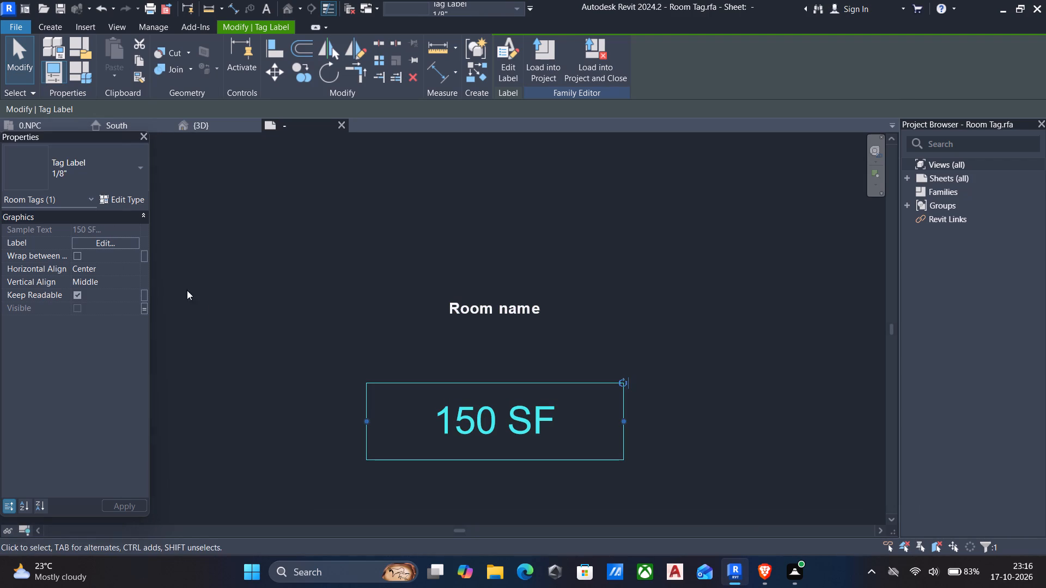
pyautogui.click(131, 202)
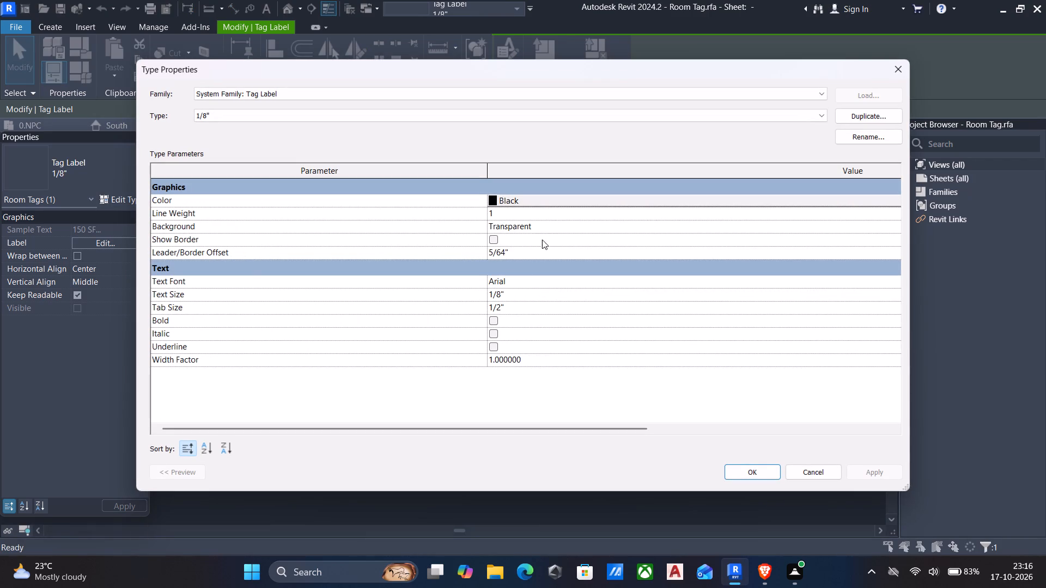
pyautogui.click(557, 231)
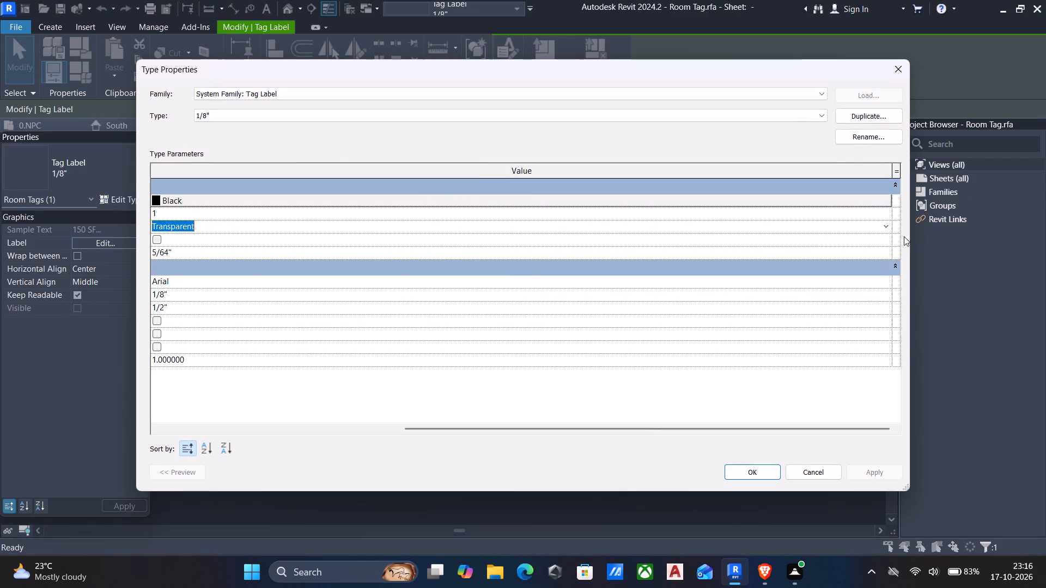
pyautogui.click(885, 222)
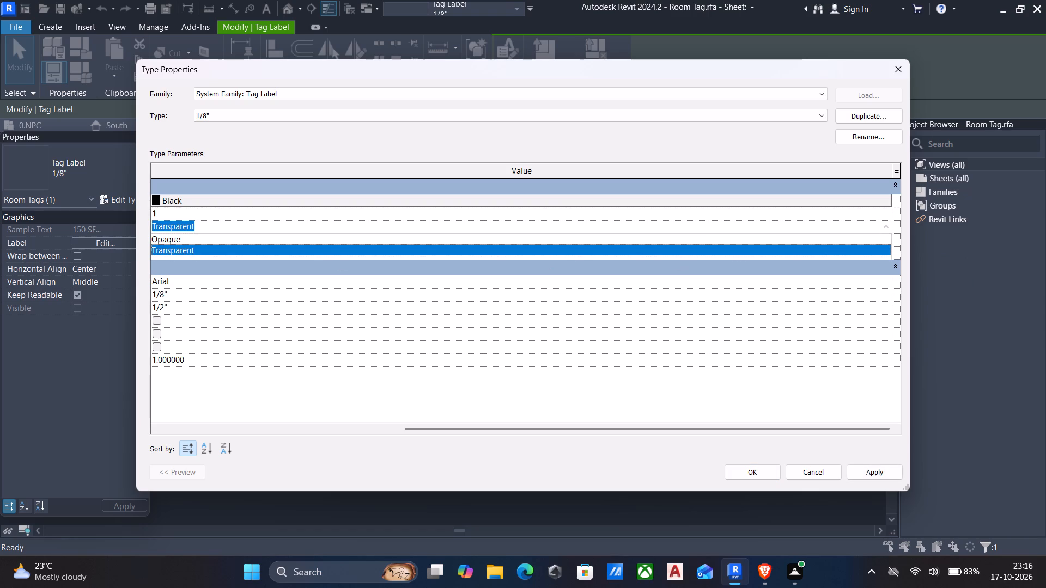
pyautogui.click(181, 236)
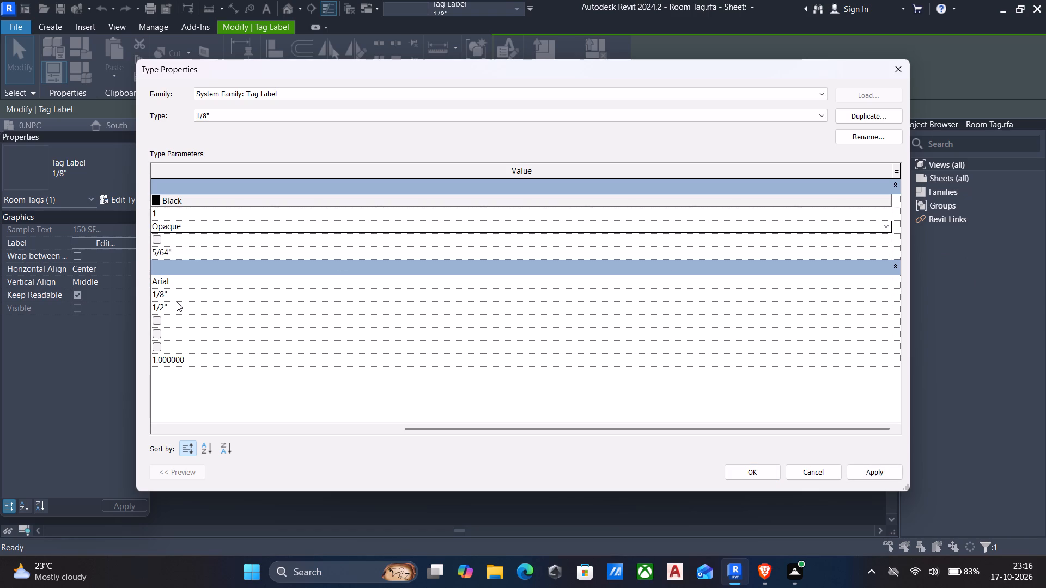
pyautogui.click(180, 292)
pyautogui.write('0.05"')
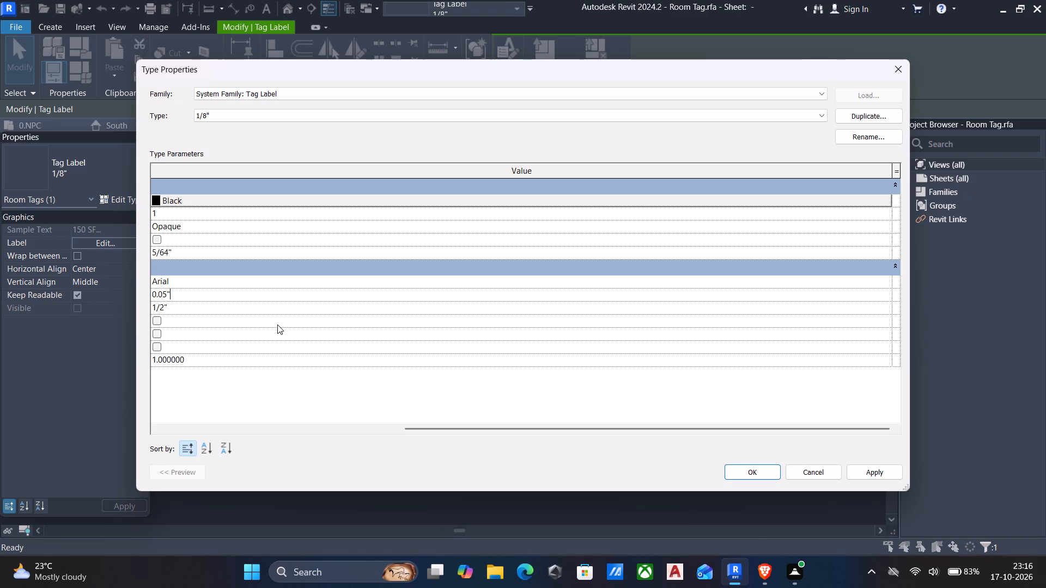
pyautogui.click(882, 466)
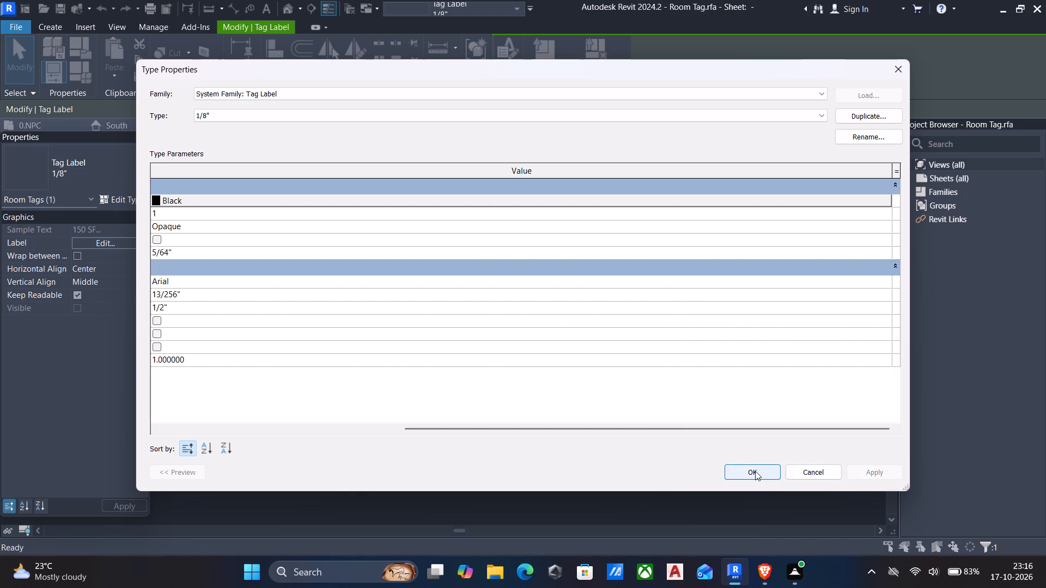
pyautogui.click(755, 471)
# Nudge the 150 SF area label upward until it sits a short gap beneath the Room name label.
pyautogui.moveTo(602, 431); pyautogui.dragTo(599, 405, button='middle')
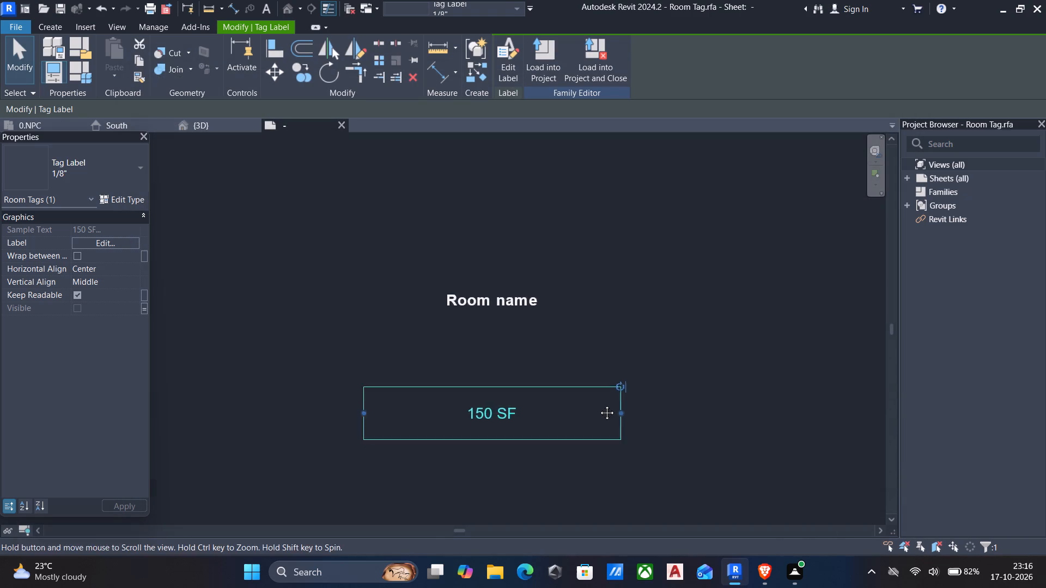
pyautogui.moveTo(599, 405); pyautogui.dragTo(598, 392, button='middle')
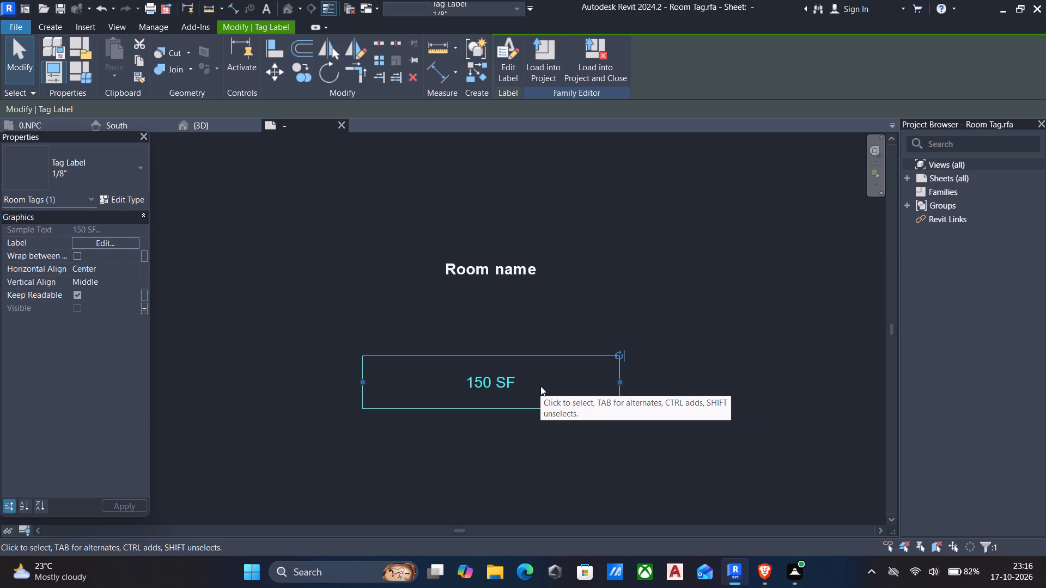
pyautogui.press('Up')
pyautogui.press('Up')
pyautogui.press('Up')
pyautogui.press('Up')
pyautogui.press('Up')
pyautogui.press('Up')
pyautogui.press('Up')
pyautogui.press('Up')
pyautogui.press('Up')
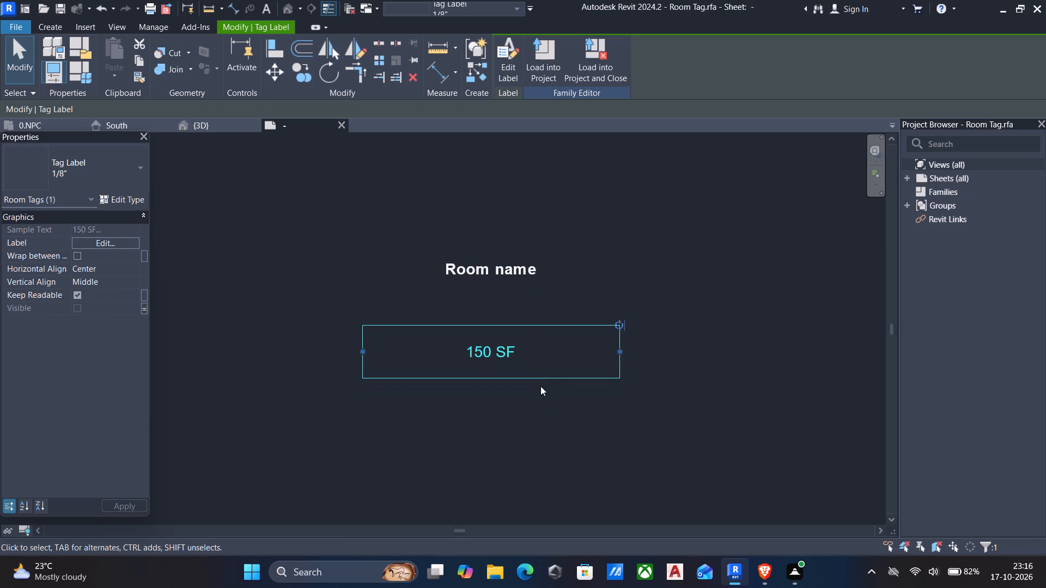
pyautogui.press('Up')
pyautogui.press('Up')
pyautogui.press('Up')
pyautogui.press('Up')
pyautogui.press('Up')
pyautogui.press('Up')
pyautogui.press('Up')
pyautogui.press('Up')
pyautogui.press('Up')
pyautogui.press('Up')
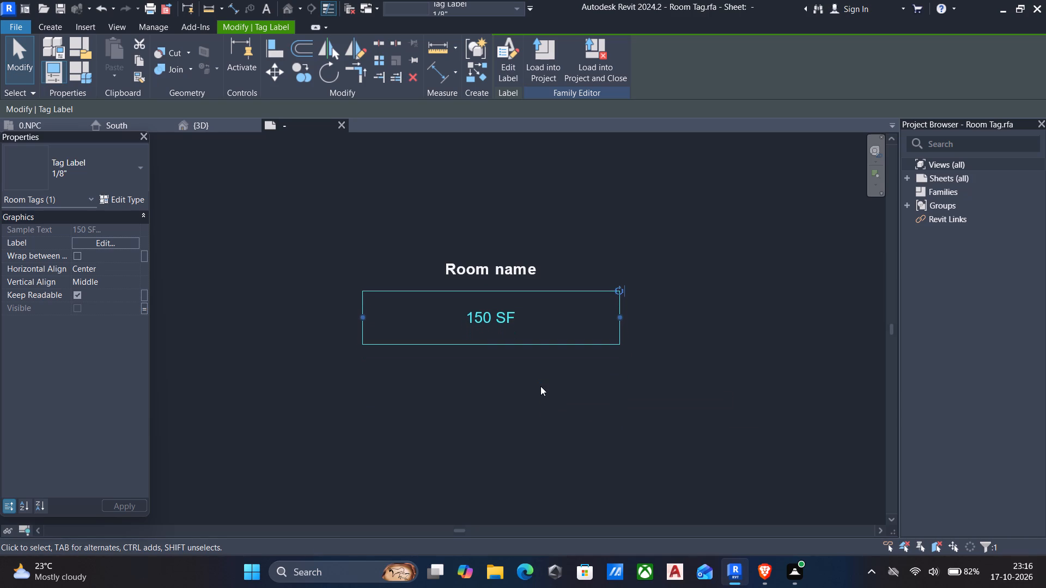
pyautogui.press('Up')
pyautogui.press('Up')
pyautogui.press('Up')
pyautogui.press('Up')
pyautogui.press('Up')
pyautogui.press('Up')
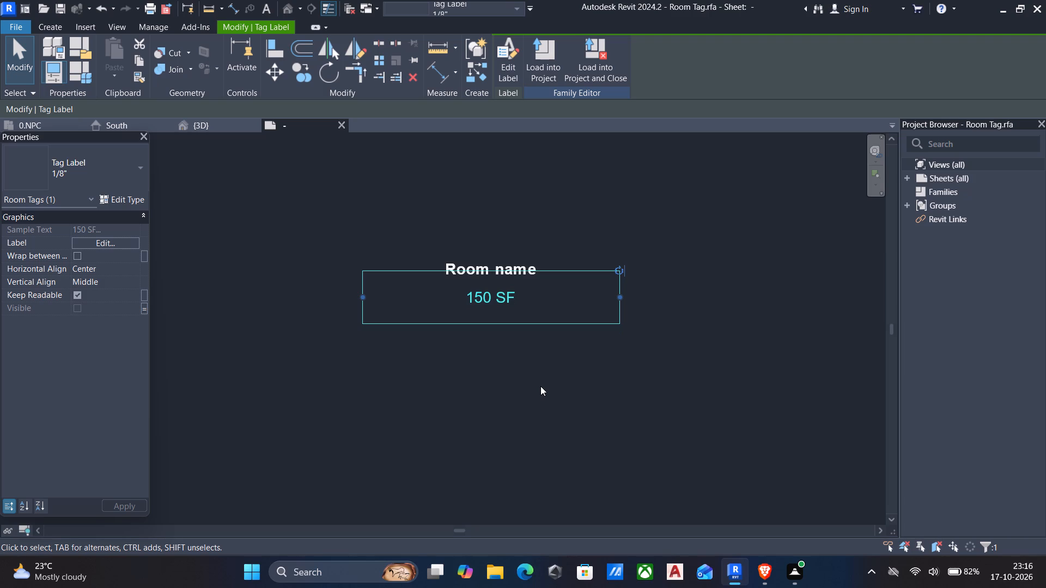
pyautogui.press('Escape')
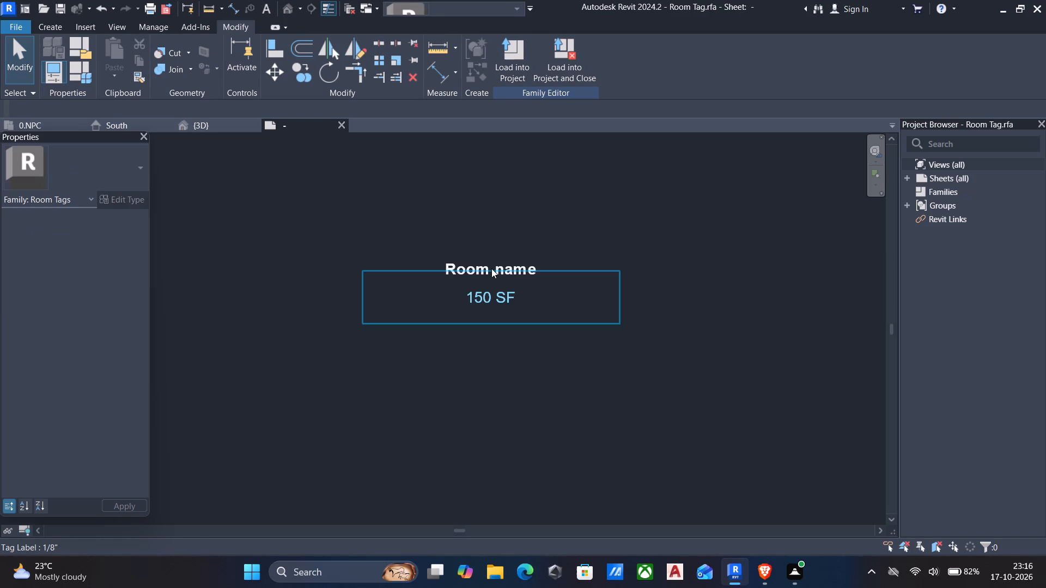
# Nudge the Room name label down until it sits directly above the 150 SF area label, and deselect it.
pyautogui.click(497, 264)
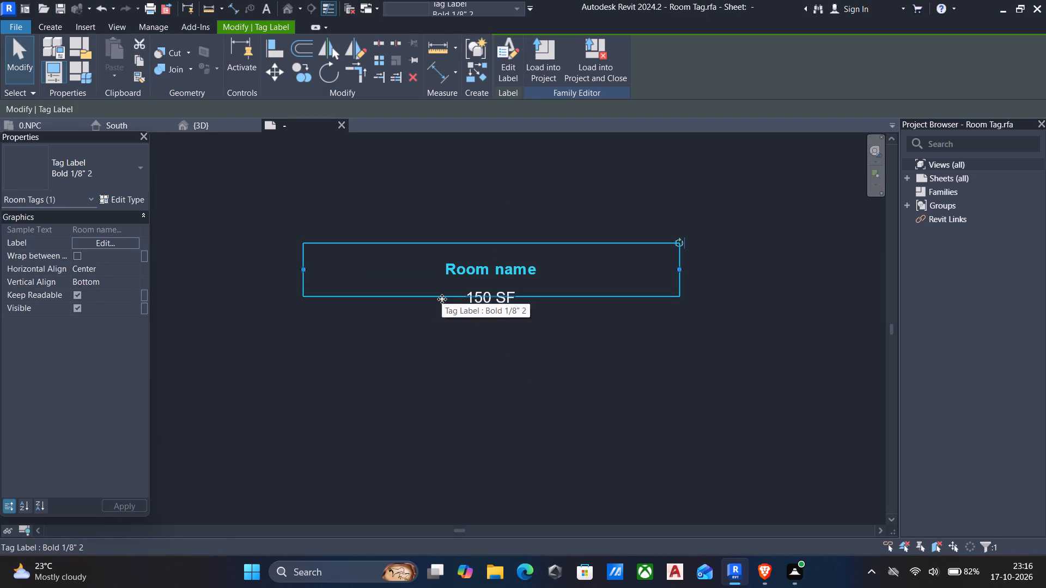
pyautogui.press('Down')
pyautogui.press('Down')
pyautogui.press('Down')
pyautogui.press('Down')
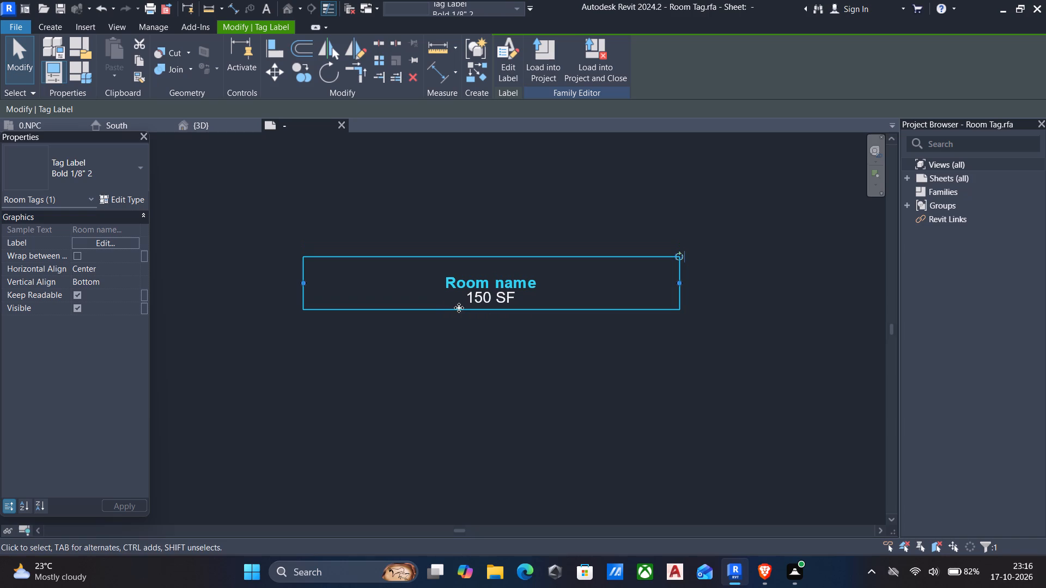
pyautogui.click(454, 386)
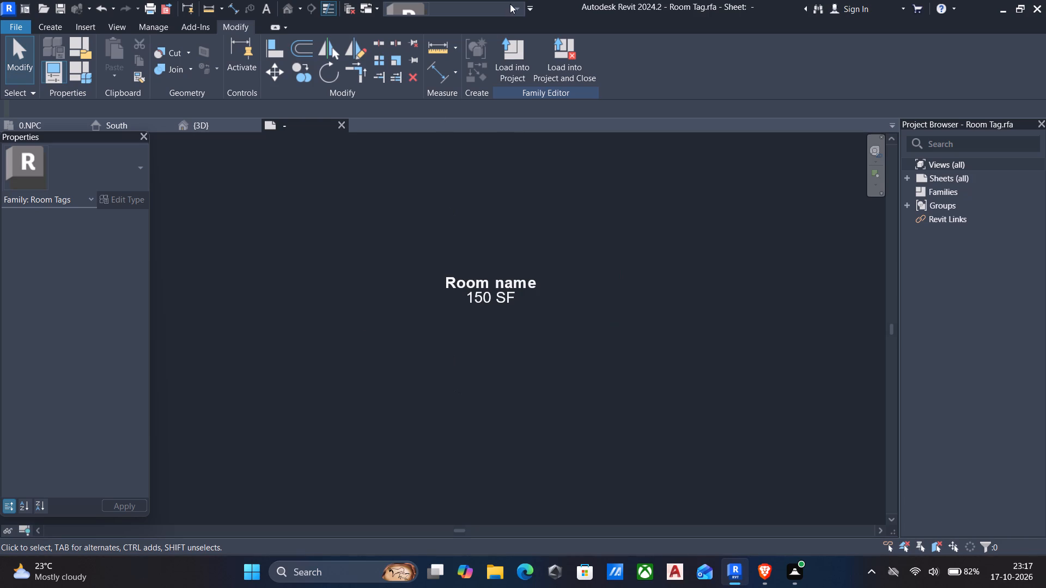
# Load the edited Room Tag family into the project, overwriting the existing version and its parameter values, and dismiss the save reminder.
pyautogui.click(509, 52)
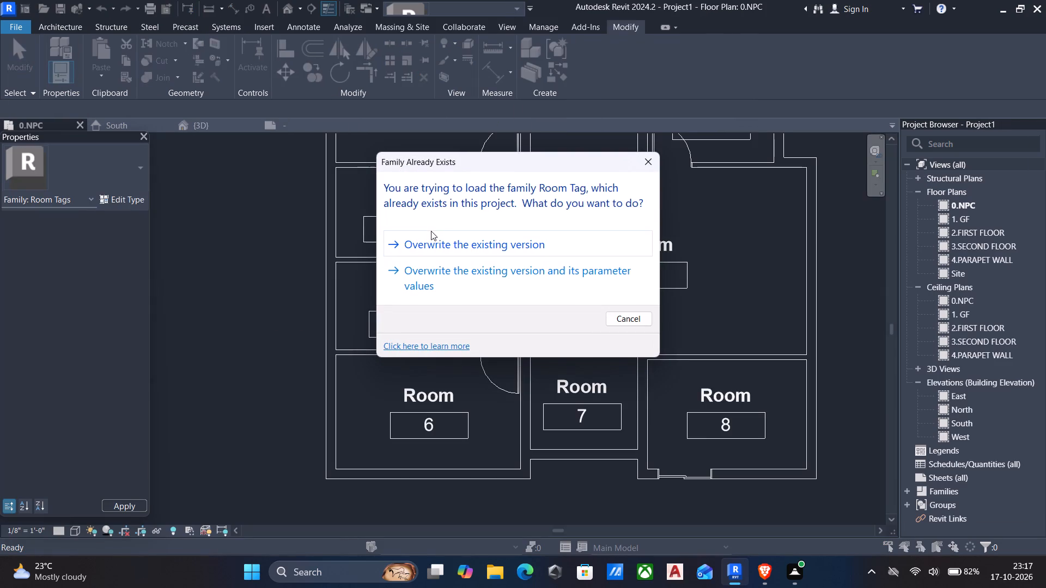
pyautogui.click(441, 271)
pyautogui.moveTo(561, 310); pyautogui.dragTo(556, 312, button='middle')
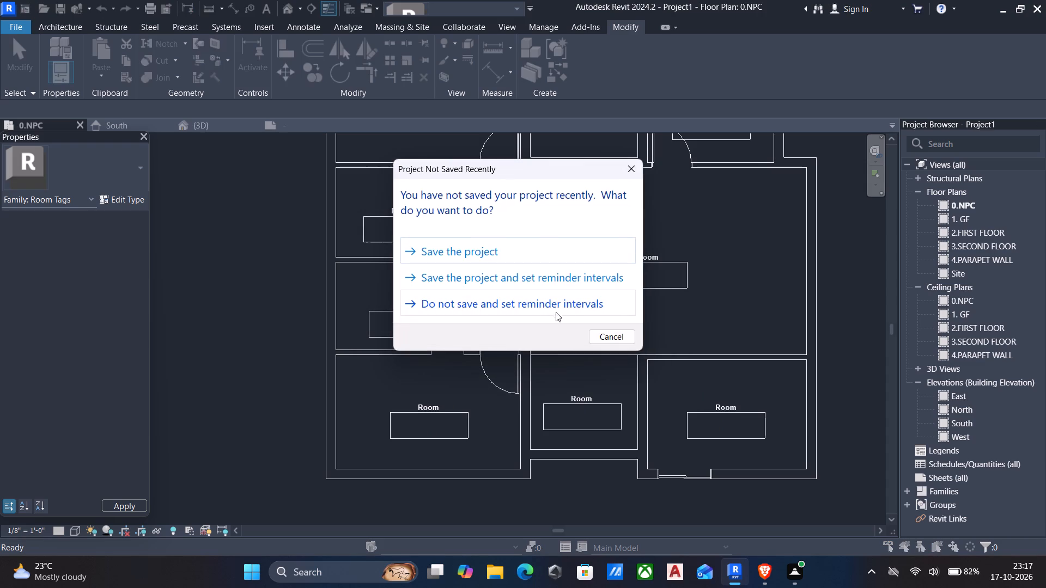
pyautogui.moveTo(556, 312); pyautogui.dragTo(505, 289, button='middle')
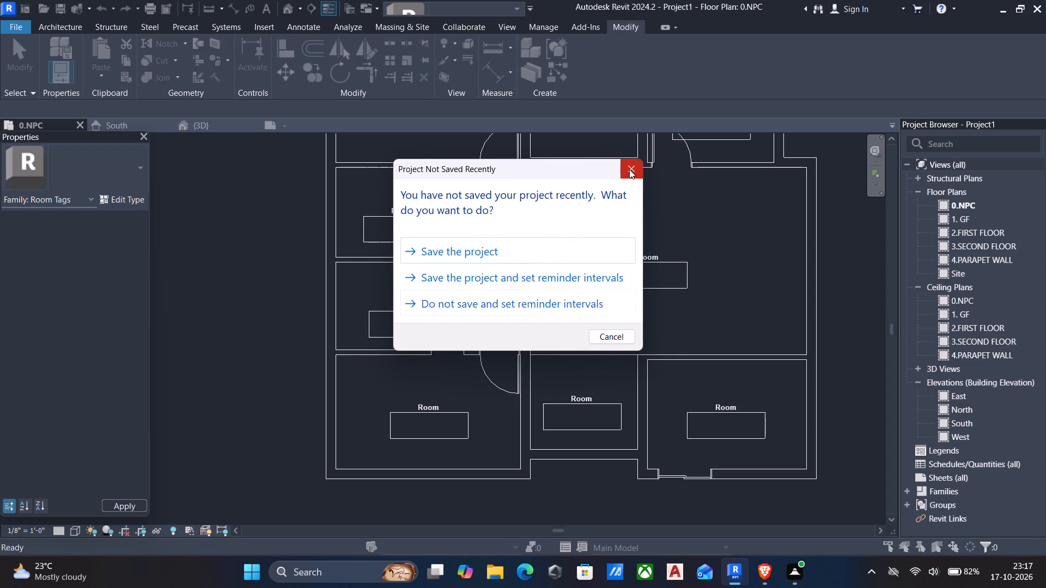
pyautogui.click(629, 169)
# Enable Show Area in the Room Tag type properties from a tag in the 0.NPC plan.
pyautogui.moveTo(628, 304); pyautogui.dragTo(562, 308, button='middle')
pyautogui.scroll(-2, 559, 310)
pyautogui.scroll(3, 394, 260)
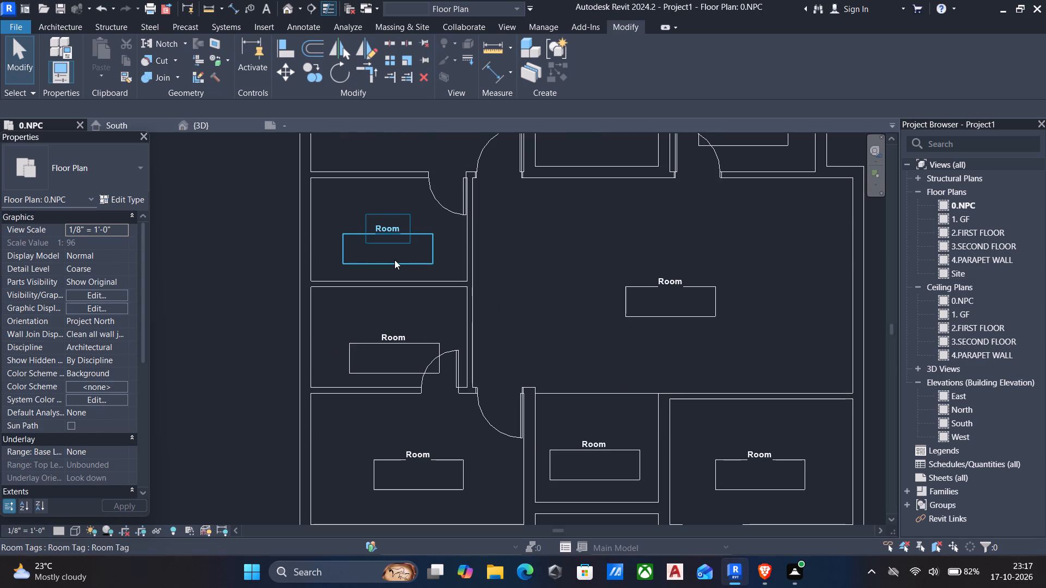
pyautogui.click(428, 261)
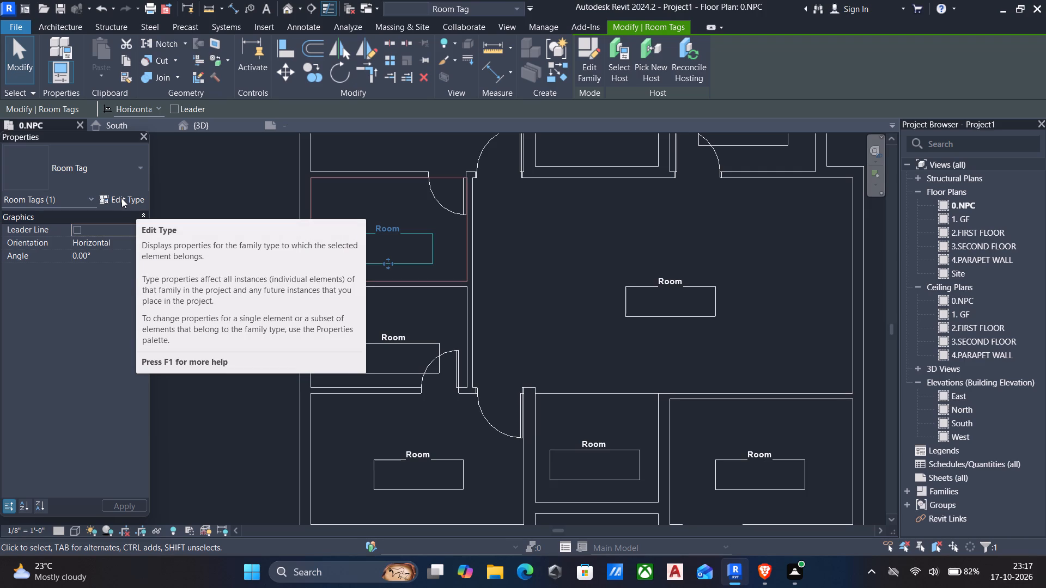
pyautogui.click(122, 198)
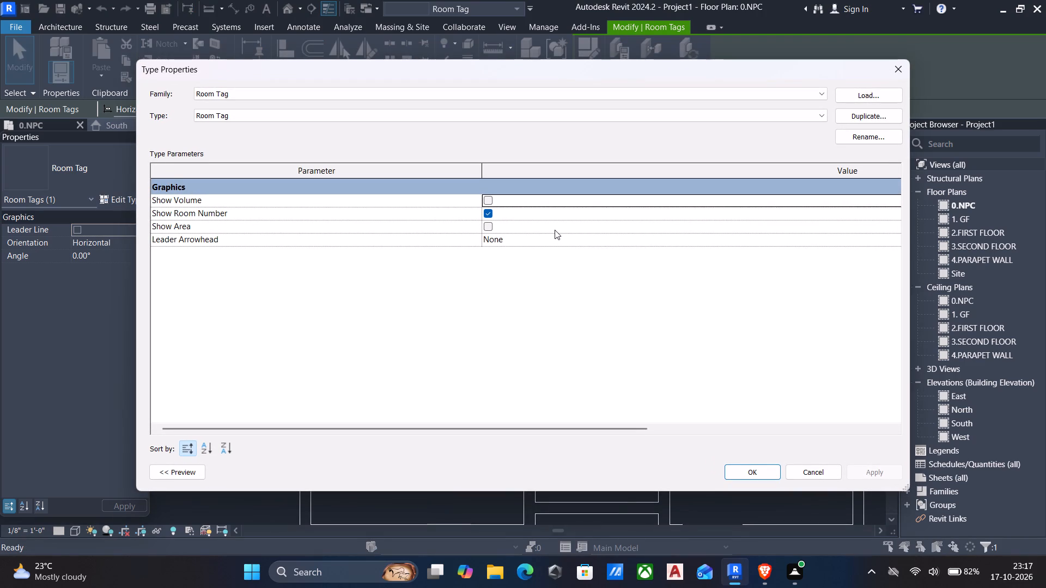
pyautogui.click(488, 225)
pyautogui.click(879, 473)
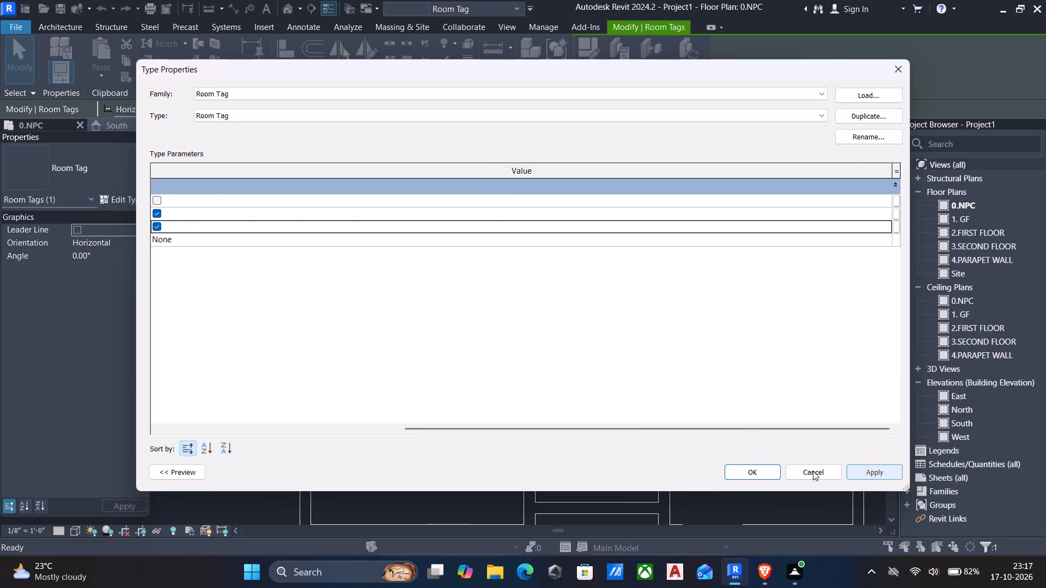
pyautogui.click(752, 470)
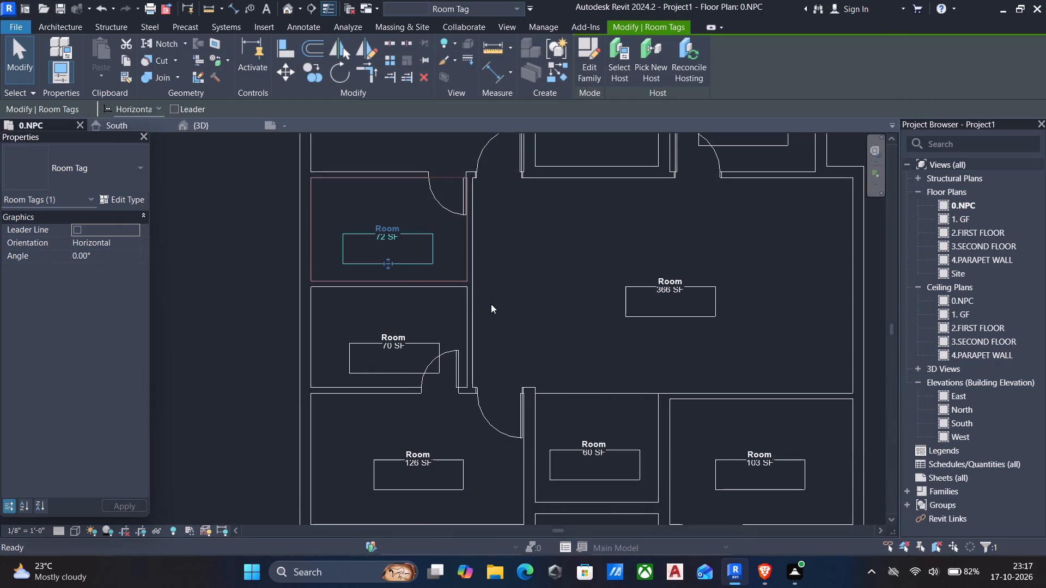
# Examine how the room name, area text and box fit together in the room tags on the 0.NPC plan.
pyautogui.scroll(9, 380, 235)
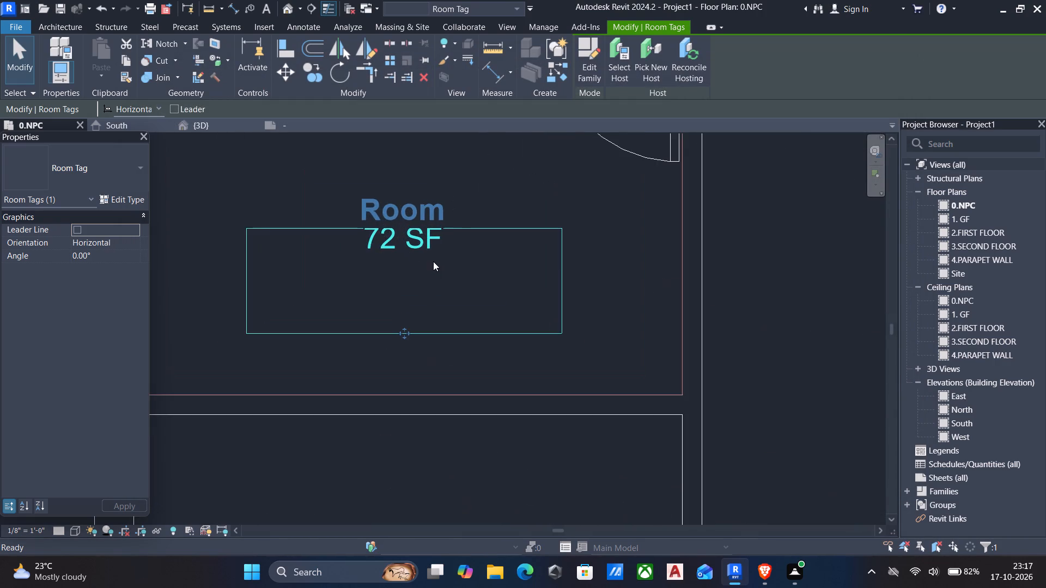
pyautogui.scroll(-10, 435, 263)
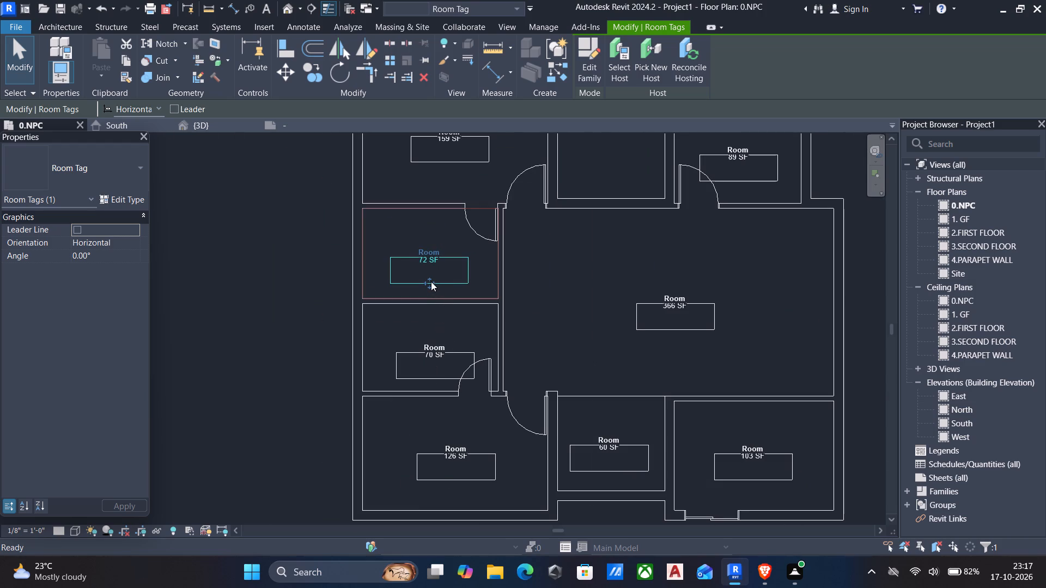
pyautogui.moveTo(437, 261); pyautogui.dragTo(390, 310, button='middle')
pyautogui.scroll(4, 398, 169)
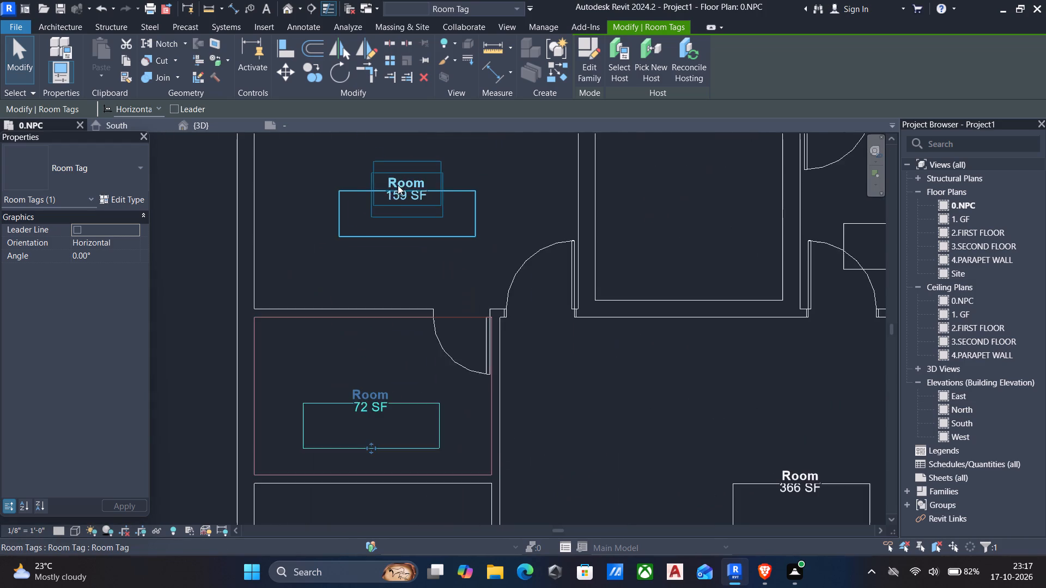
pyautogui.scroll(5, 397, 207)
pyautogui.scroll(-11, 397, 207)
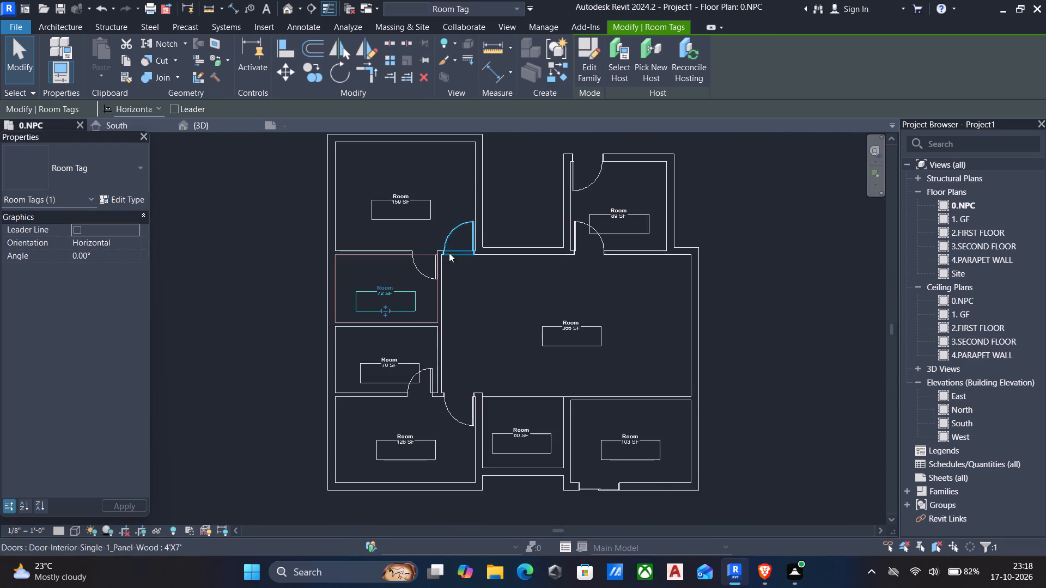
pyautogui.moveTo(459, 261); pyautogui.dragTo(426, 272, button='middle')
# Open the Room Tag family for editing and slightly narrow the text frame of the 150 SF area label.
pyautogui.click(598, 245)
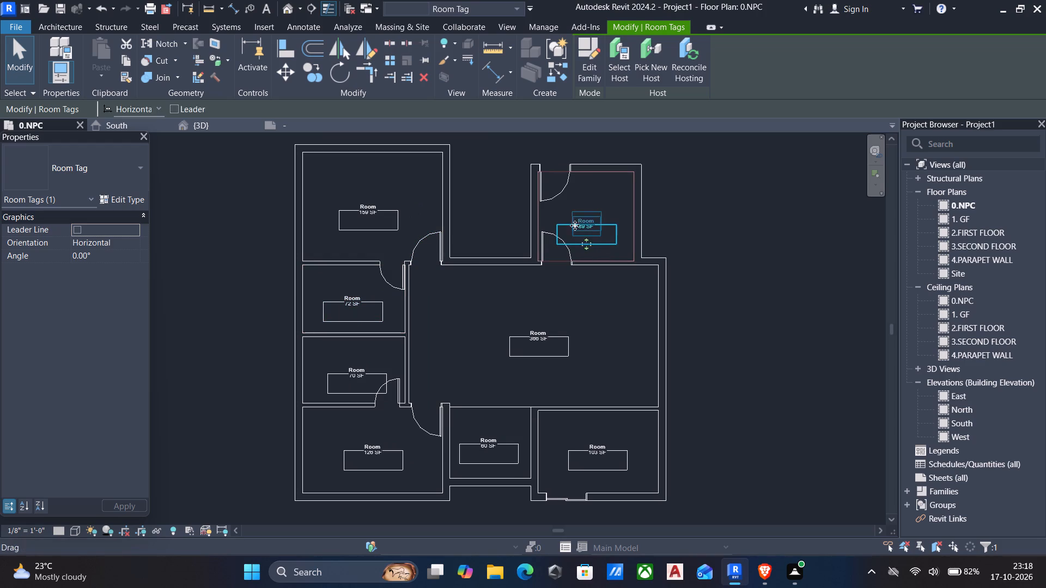
pyautogui.click(587, 53)
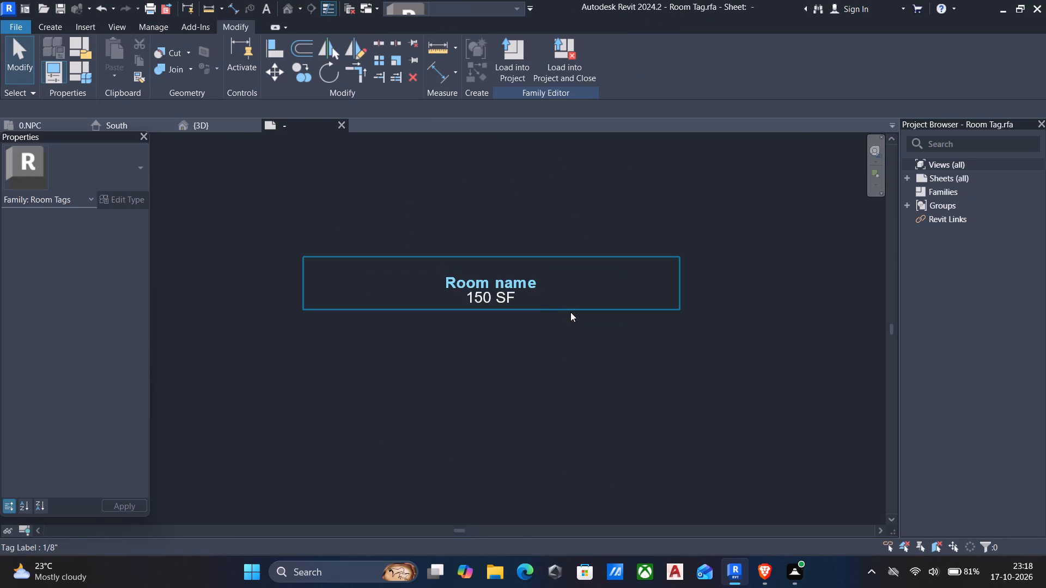
pyautogui.click(521, 280)
pyautogui.click(504, 300)
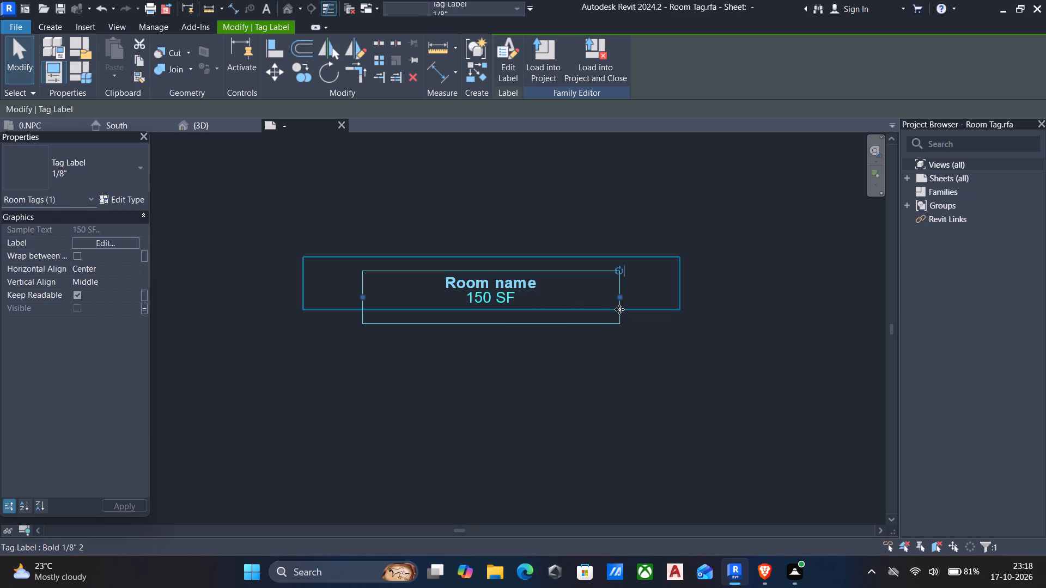
pyautogui.moveTo(619, 292); pyautogui.dragTo(612, 293)
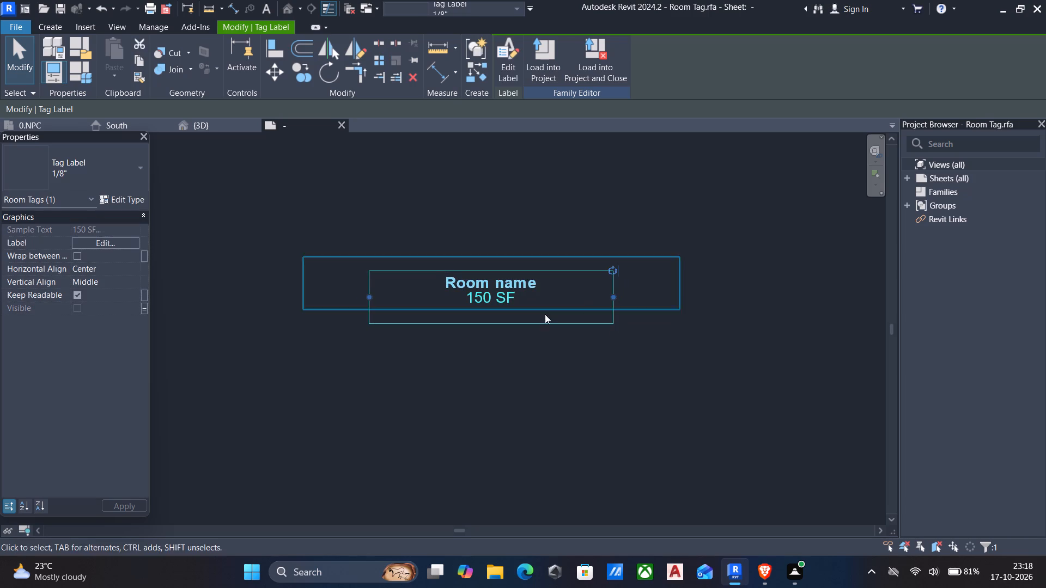
# Review the 150 SF label's parameters and its type properties without changing anything.
pyautogui.click(126, 237)
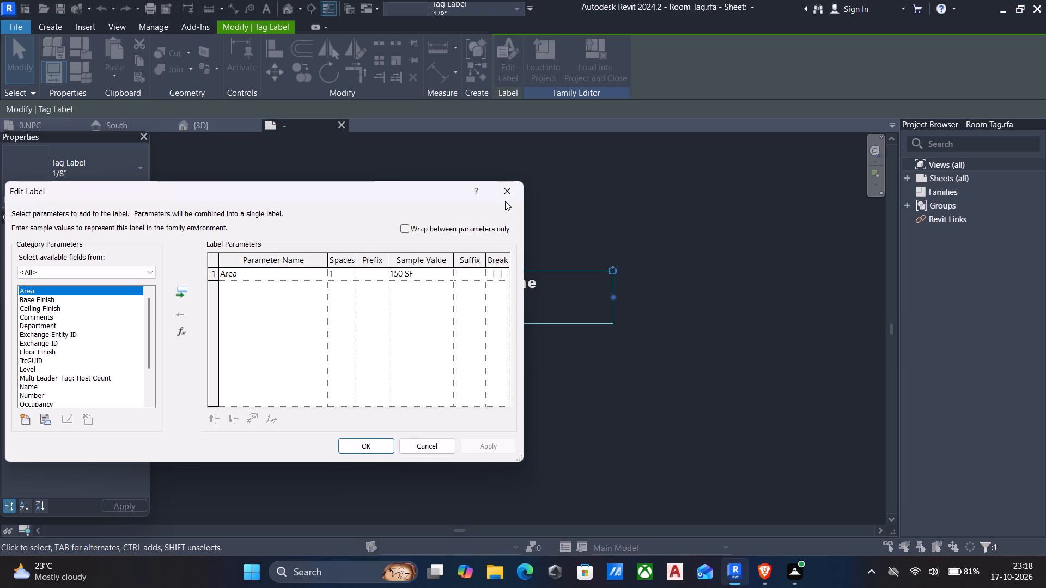
pyautogui.click(507, 191)
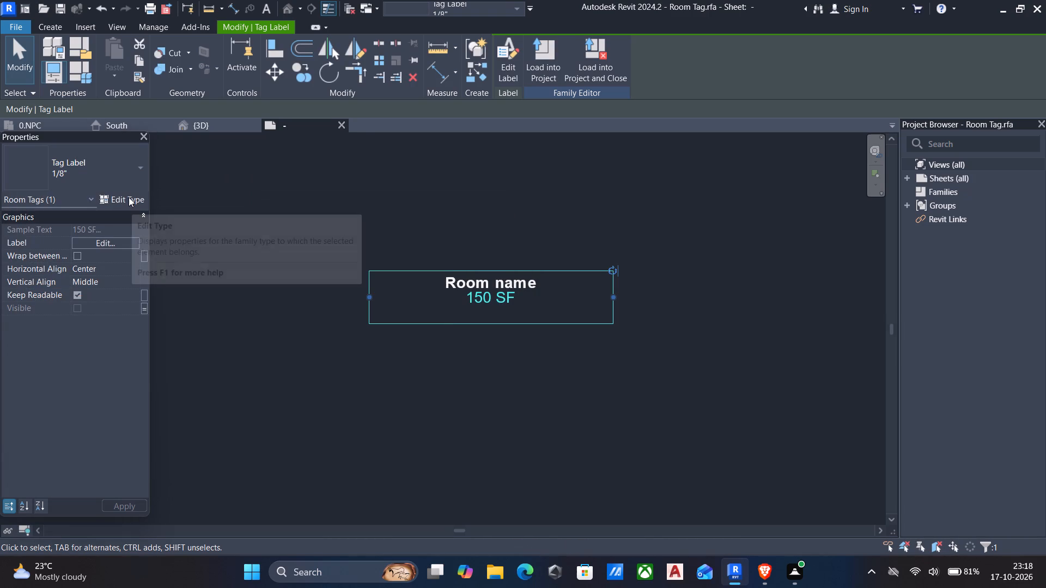
pyautogui.click(128, 197)
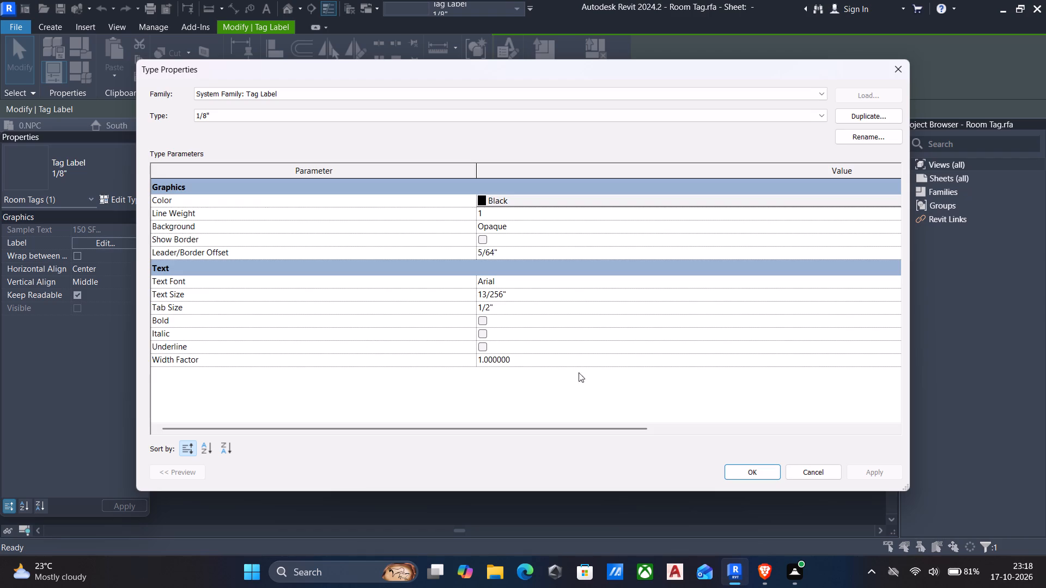
pyautogui.scroll(-4, 665, 374)
pyautogui.scroll(2, 229, 335)
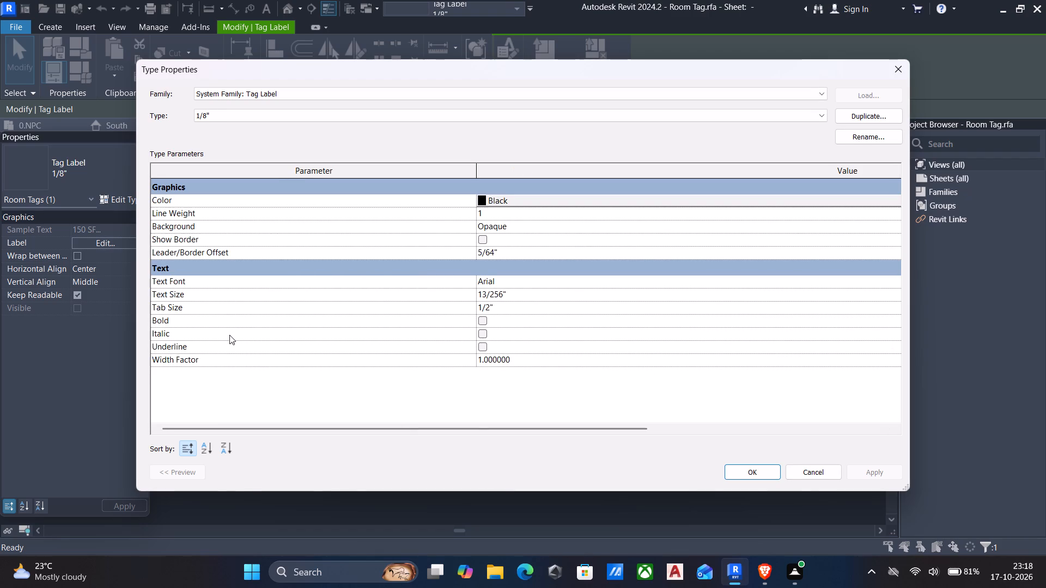
pyautogui.scroll(3, 229, 335)
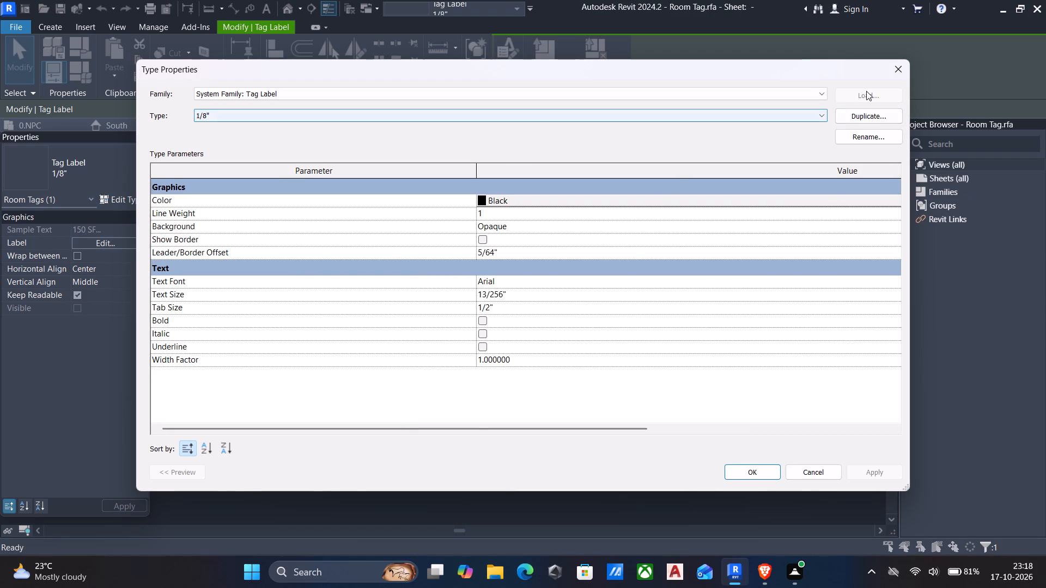
pyautogui.click(899, 66)
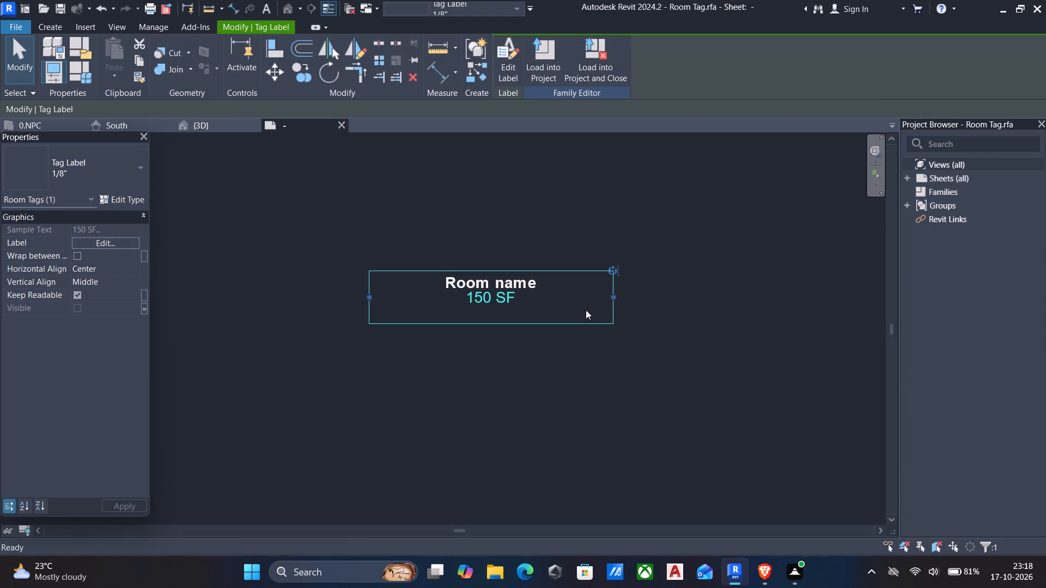
# Load the Room Tag family into the project again, overwriting the existing version and its parameter values.
pyautogui.click(549, 59)
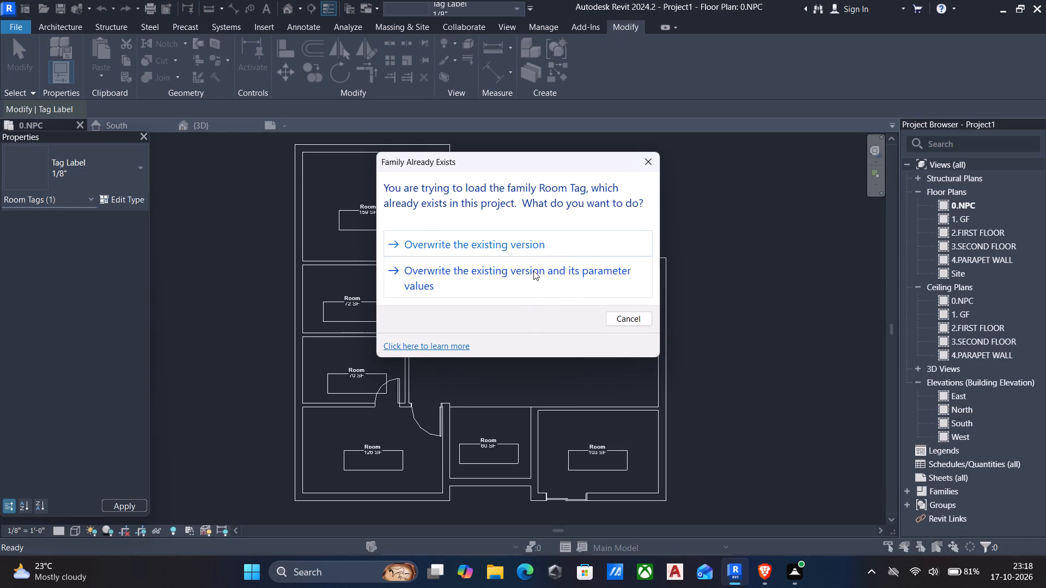
pyautogui.click(570, 269)
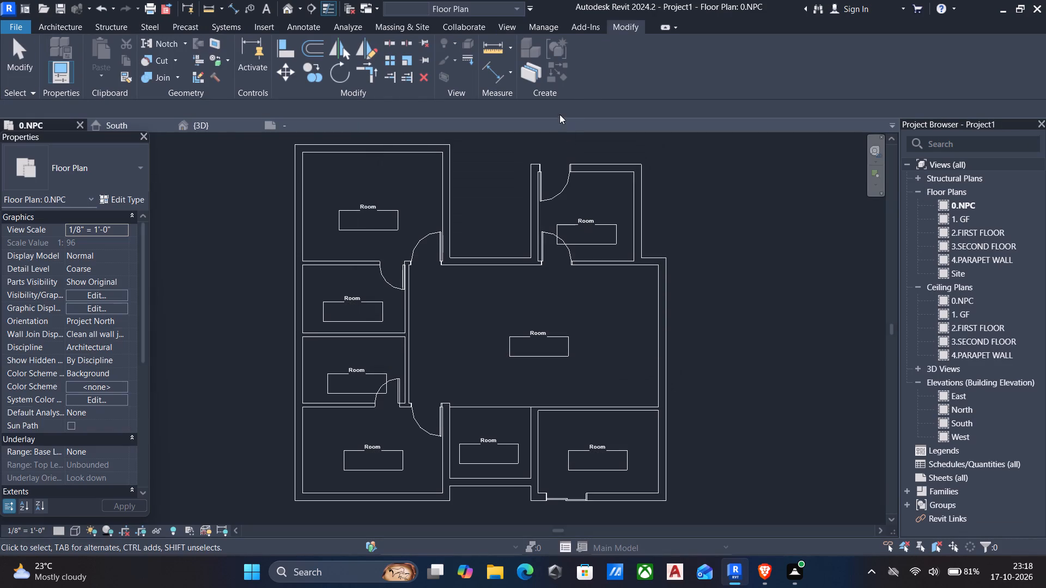
# Enable Show Area in the Room Tag type properties and apply it to the project's room tags.
pyautogui.click(361, 318)
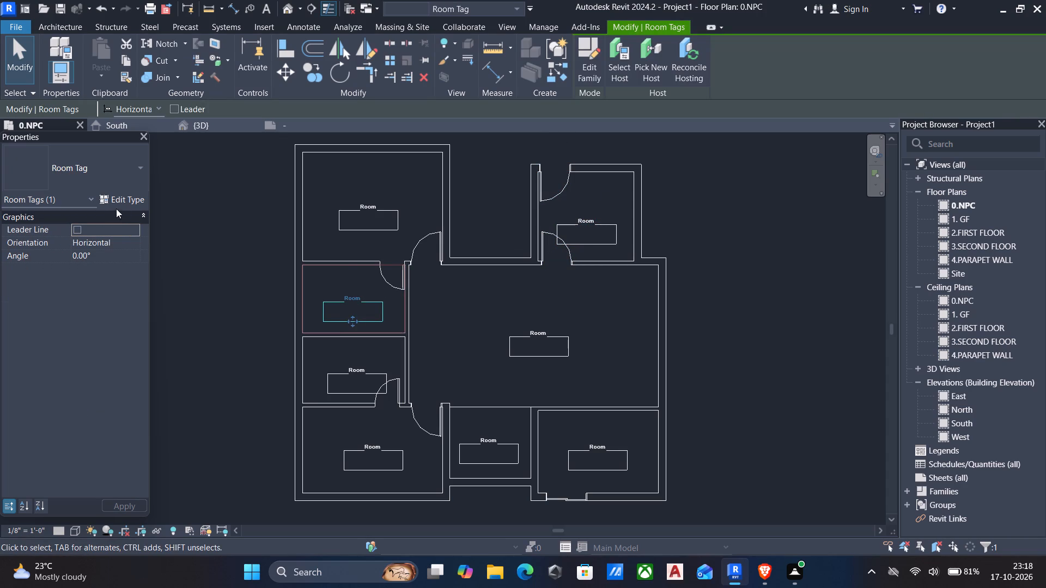
pyautogui.click(122, 199)
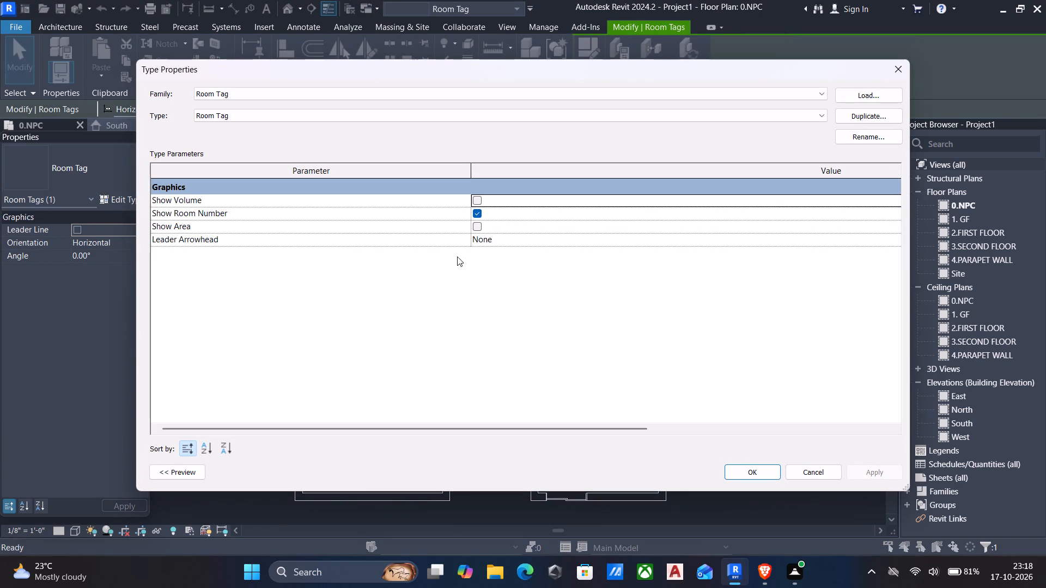
pyautogui.click(478, 228)
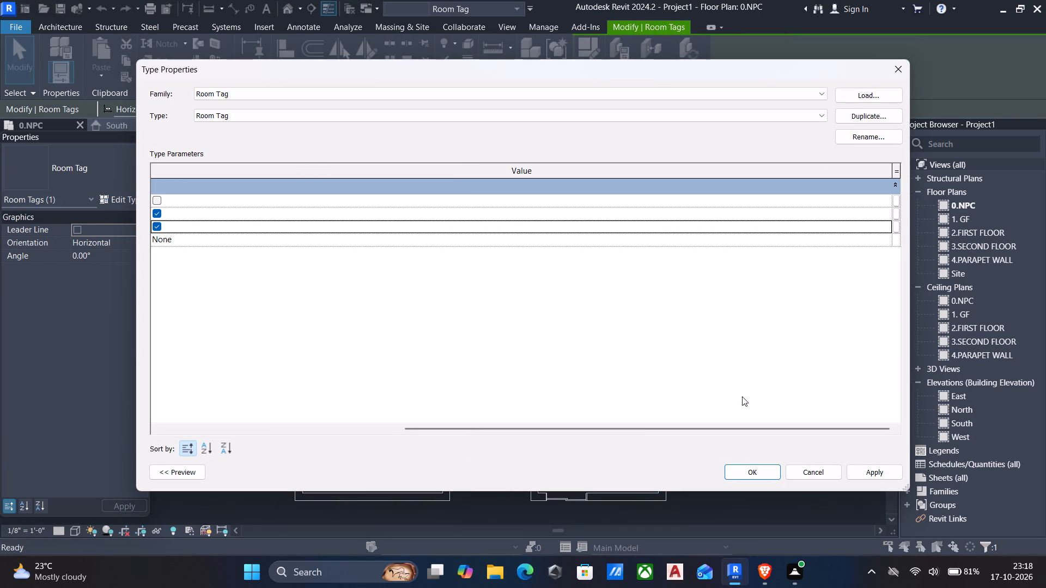
pyautogui.click(870, 465)
pyautogui.click(746, 467)
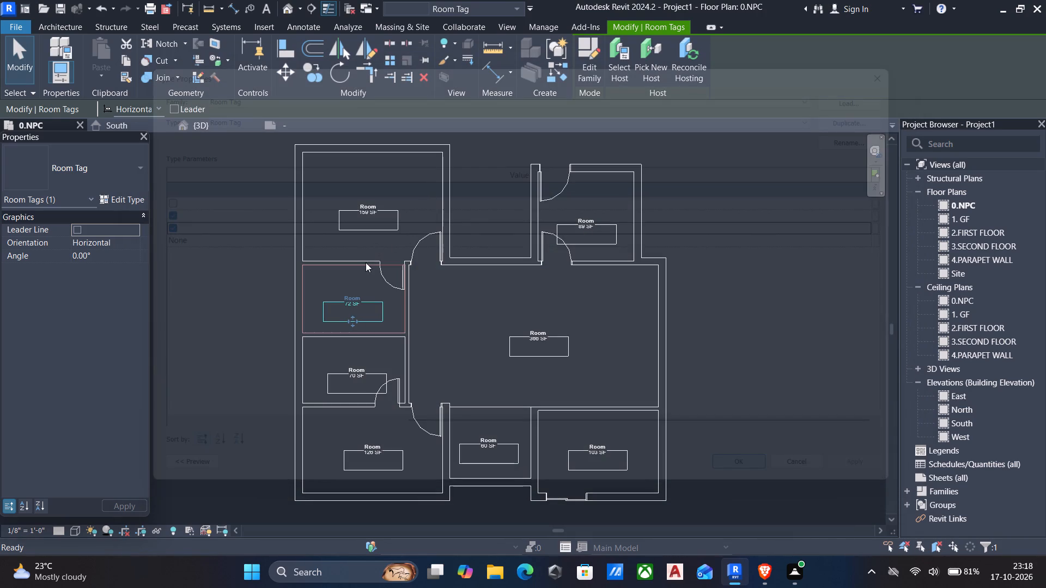
# Reopen the Room Tag family, inspect the Room name and 150 SF labels, and load it into the project without edits.
pyautogui.click(586, 65)
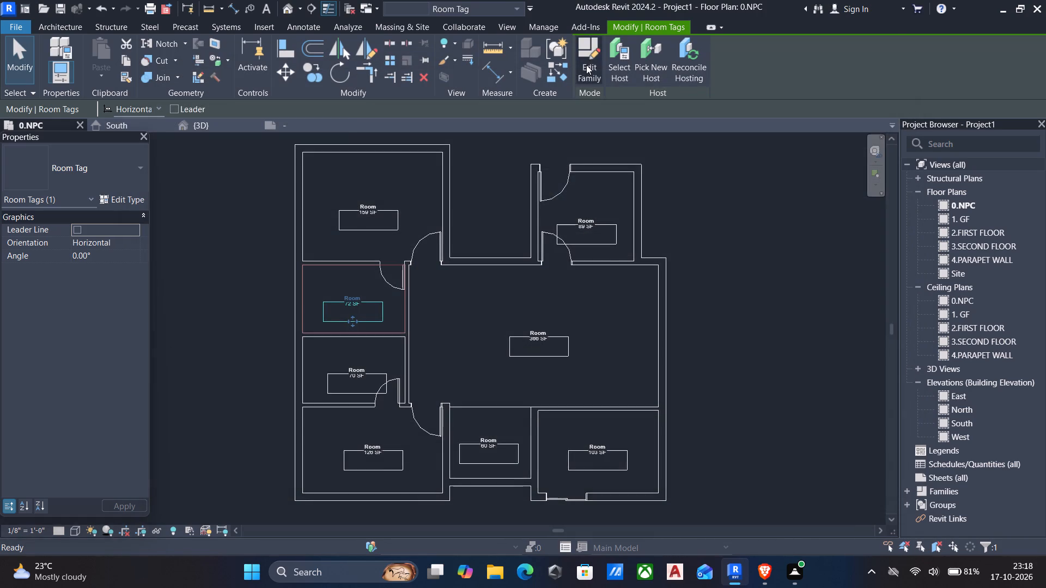
pyautogui.scroll(3, 416, 296)
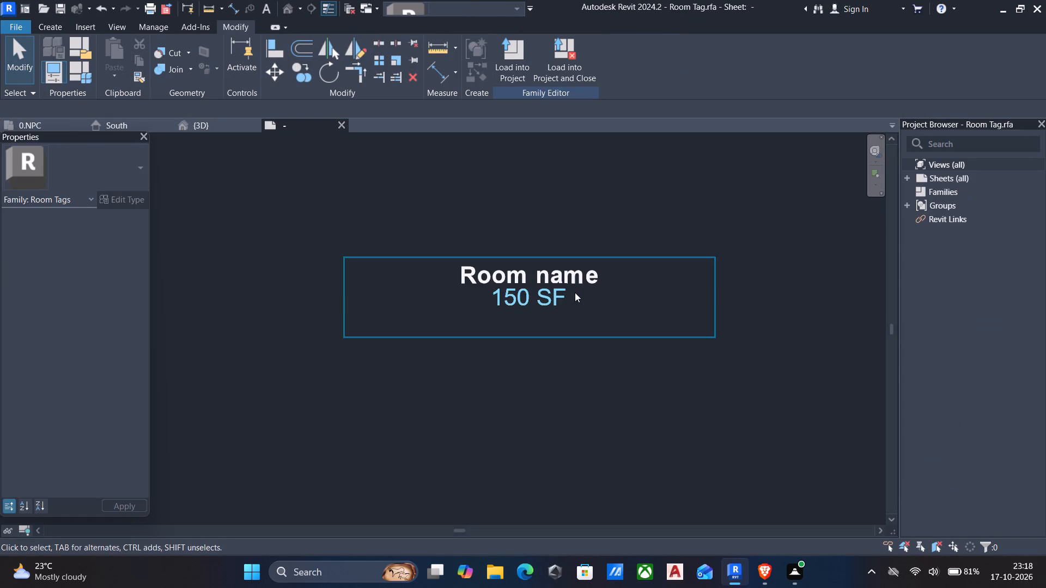
pyautogui.click(666, 316)
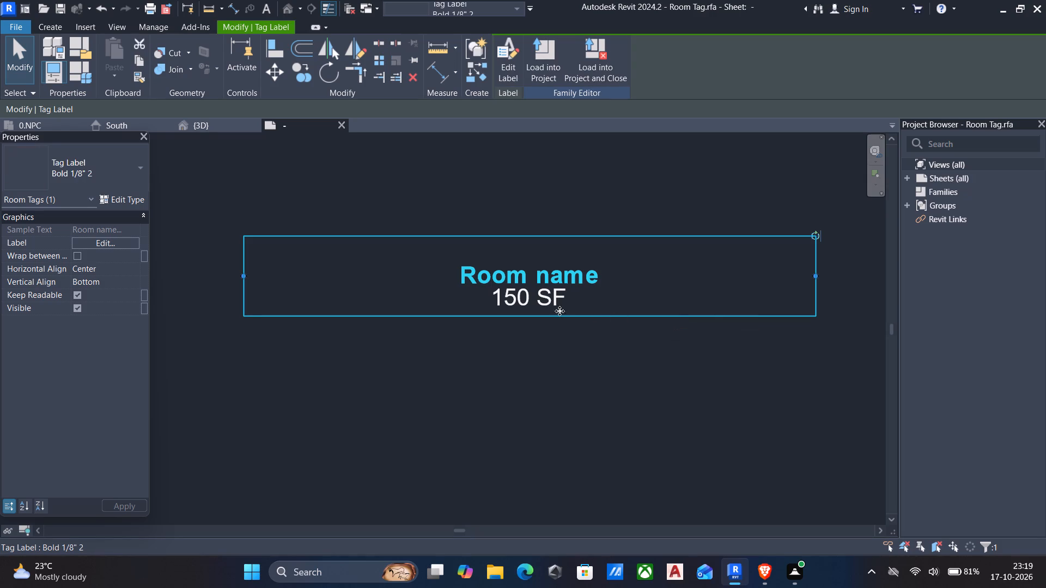
pyautogui.click(542, 299)
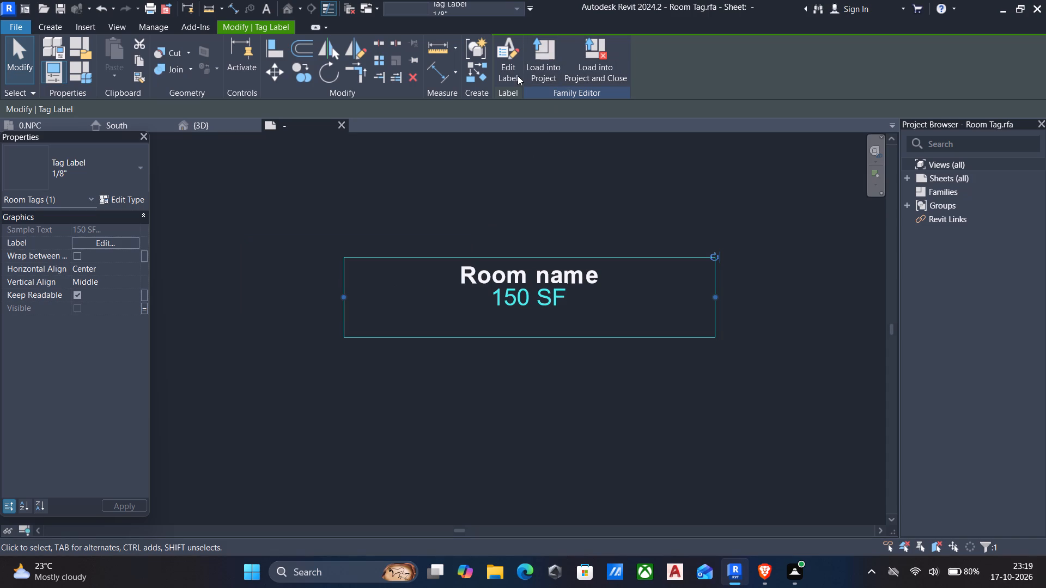
pyautogui.click(533, 65)
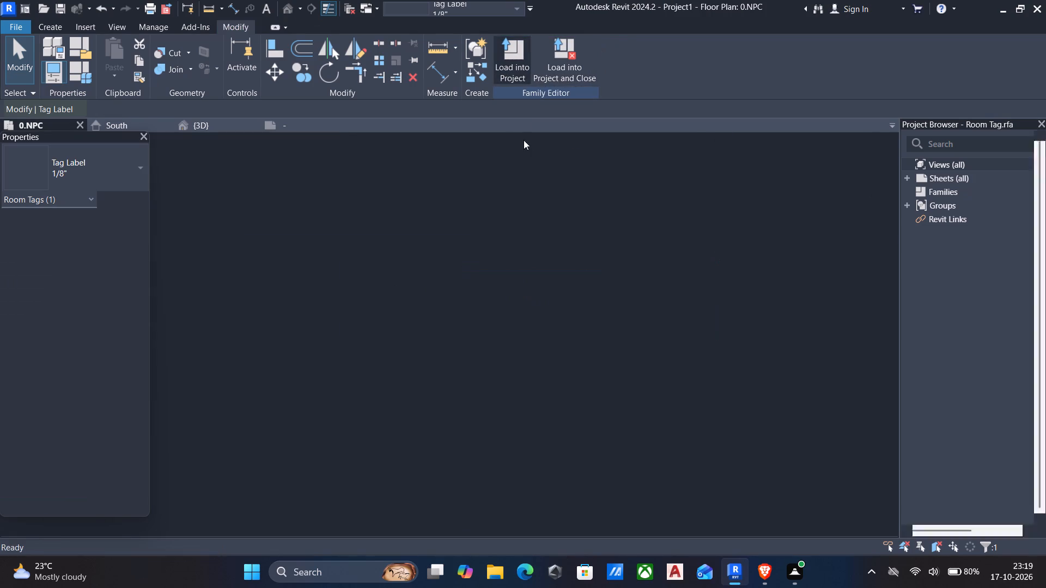
pyautogui.moveTo(471, 307); pyautogui.dragTo(436, 258, button='middle')
pyautogui.moveTo(436, 258); pyautogui.dragTo(432, 272, button='middle')
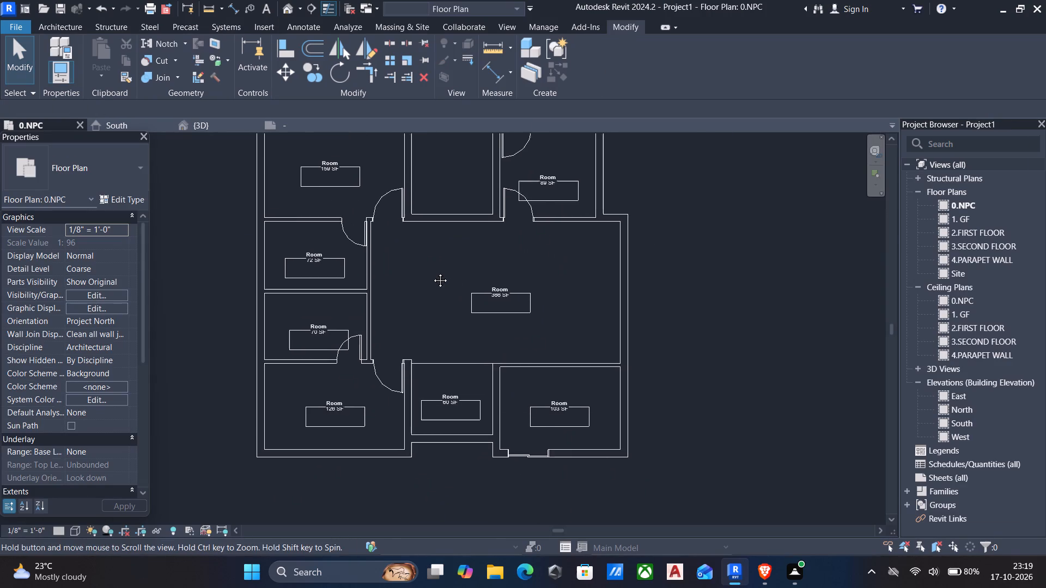
# Open the Room Tag family for editing and set the 150 SF area label's type color to Red.
pyautogui.moveTo(432, 272); pyautogui.dragTo(433, 290, button='middle')
pyautogui.click(318, 213)
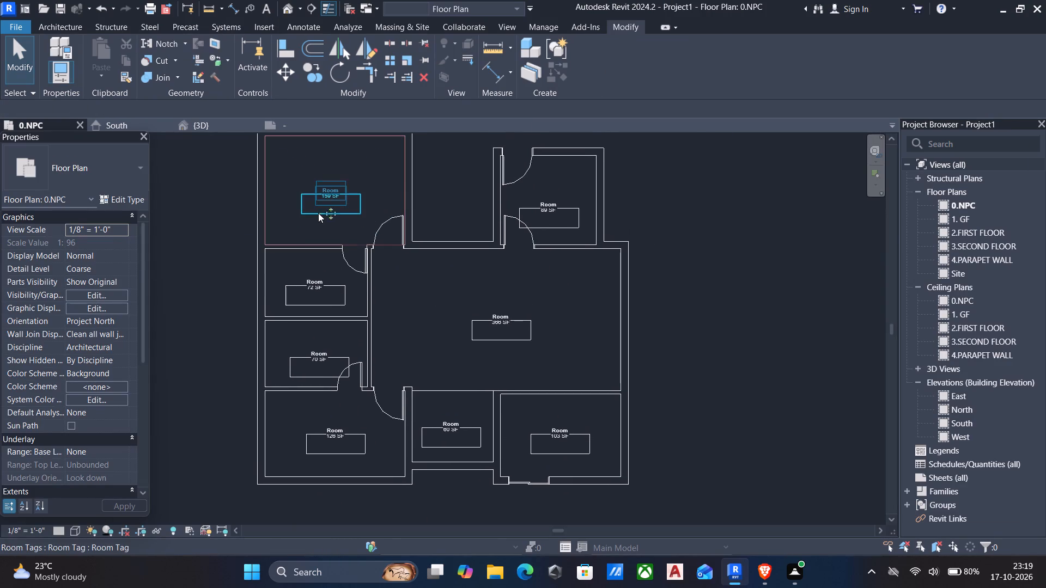
pyautogui.click(582, 60)
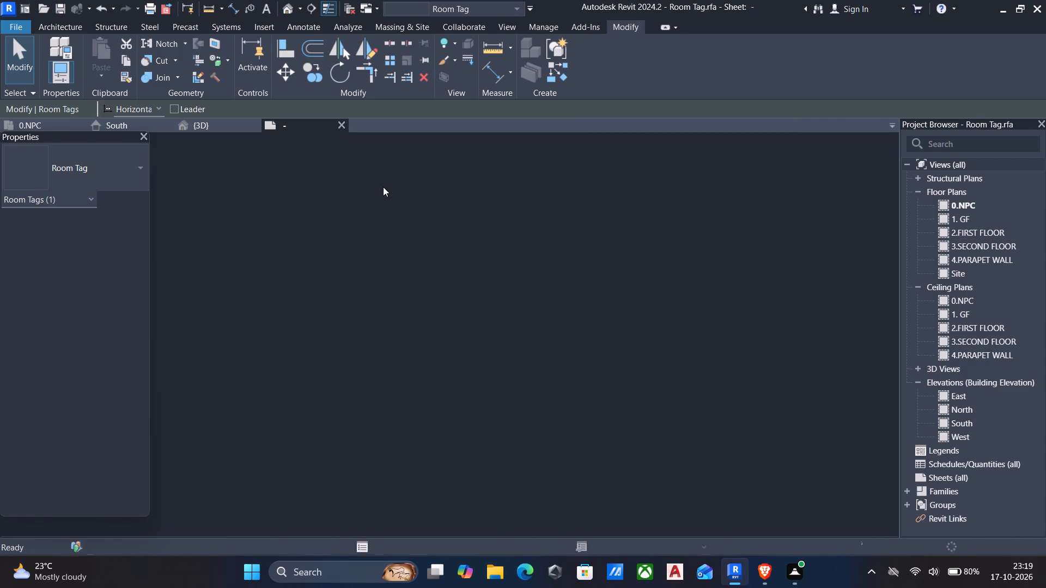
pyautogui.click(510, 292)
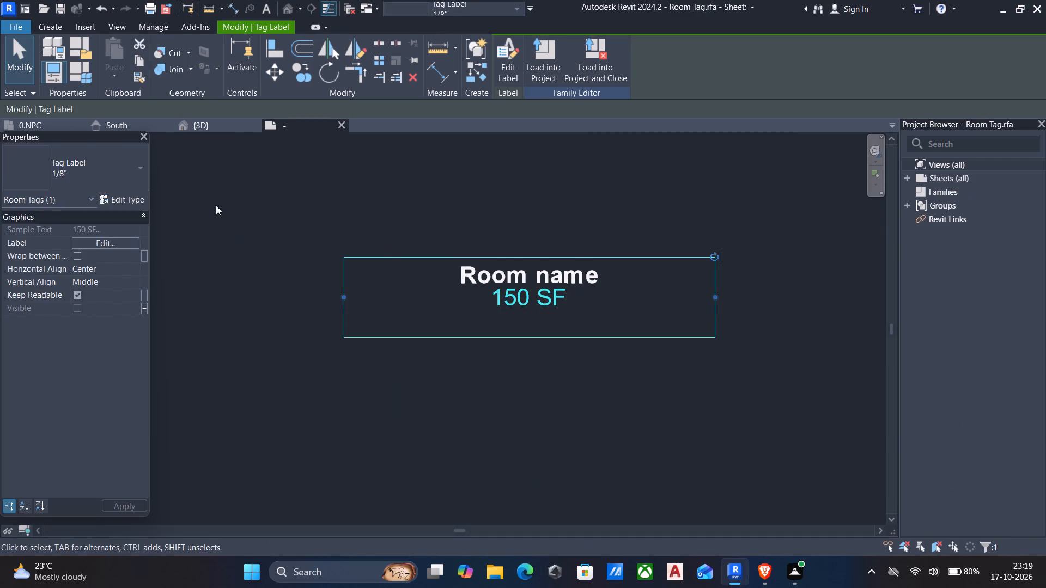
pyautogui.click(117, 194)
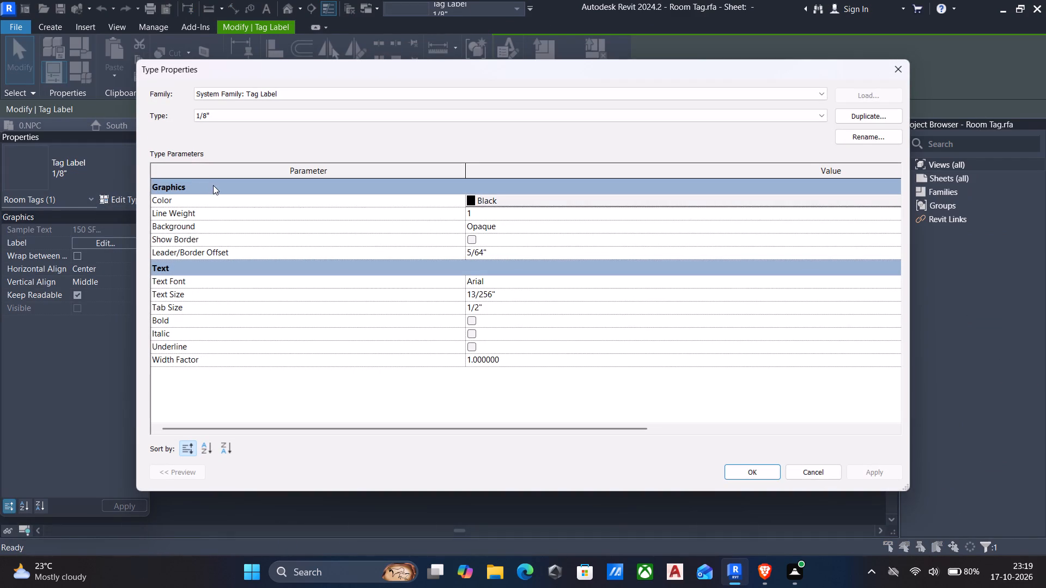
pyautogui.click(532, 201)
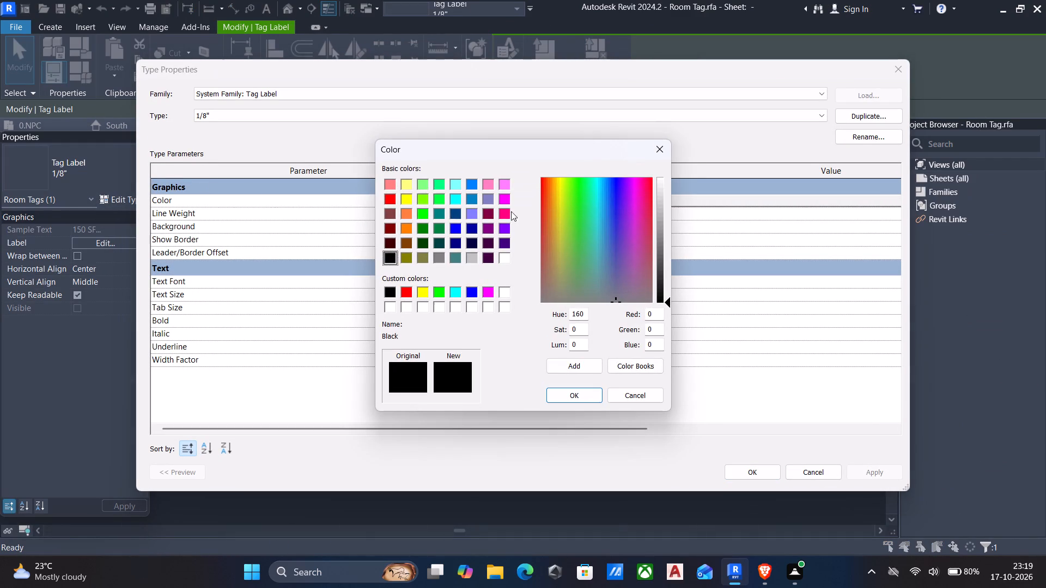
pyautogui.click(408, 292)
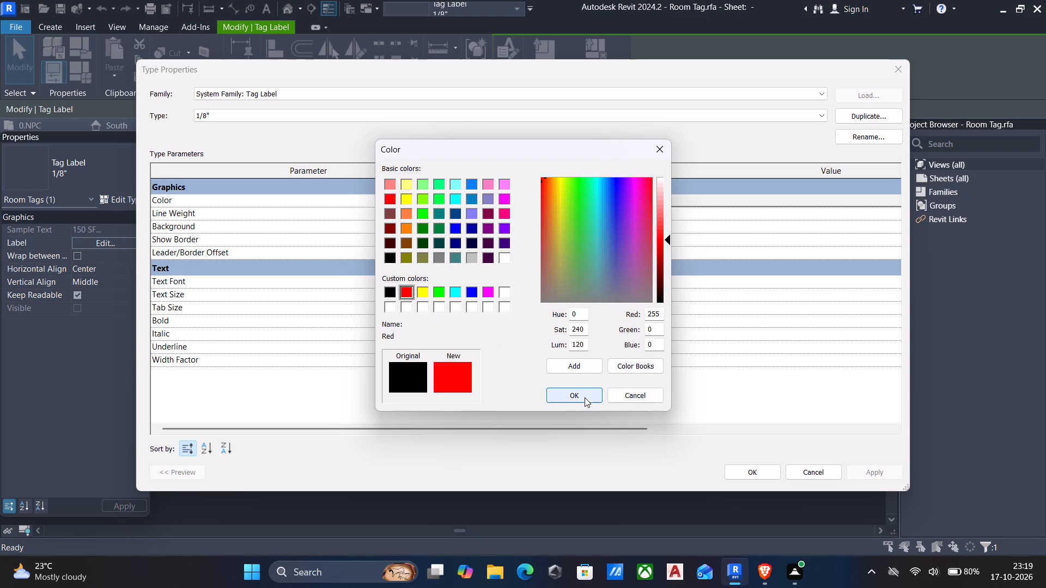
pyautogui.click(585, 399)
pyautogui.click(869, 468)
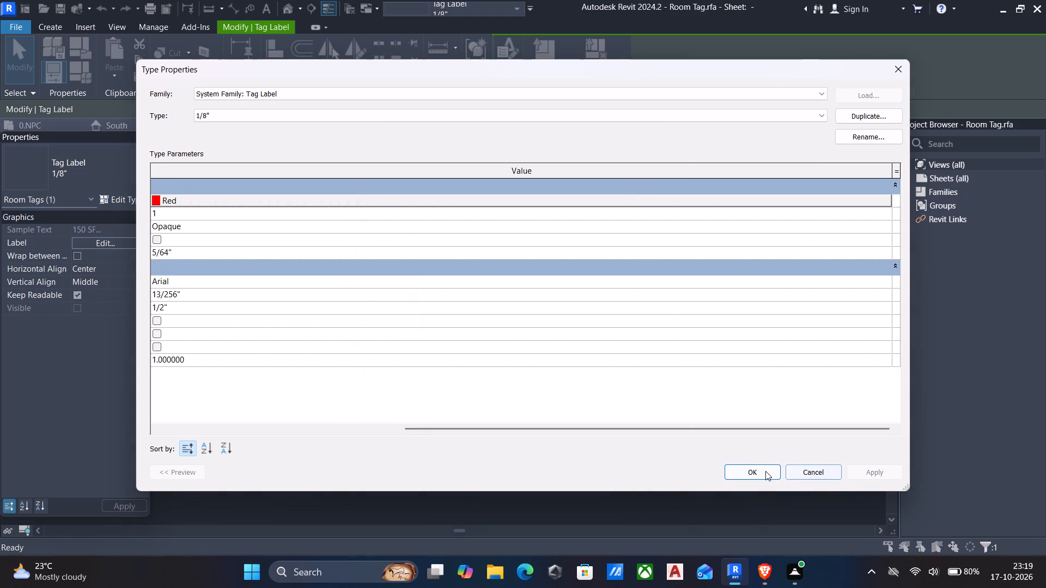
pyautogui.click(765, 471)
# Load the Room Tag family into the project, overwriting the existing version and its parameter values.
pyautogui.click(539, 64)
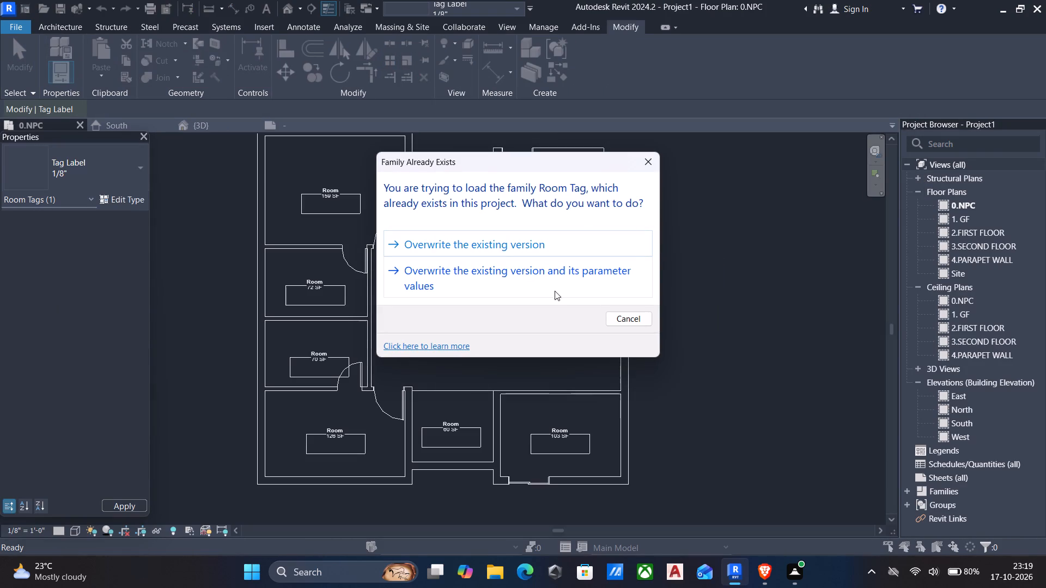
pyautogui.click(562, 276)
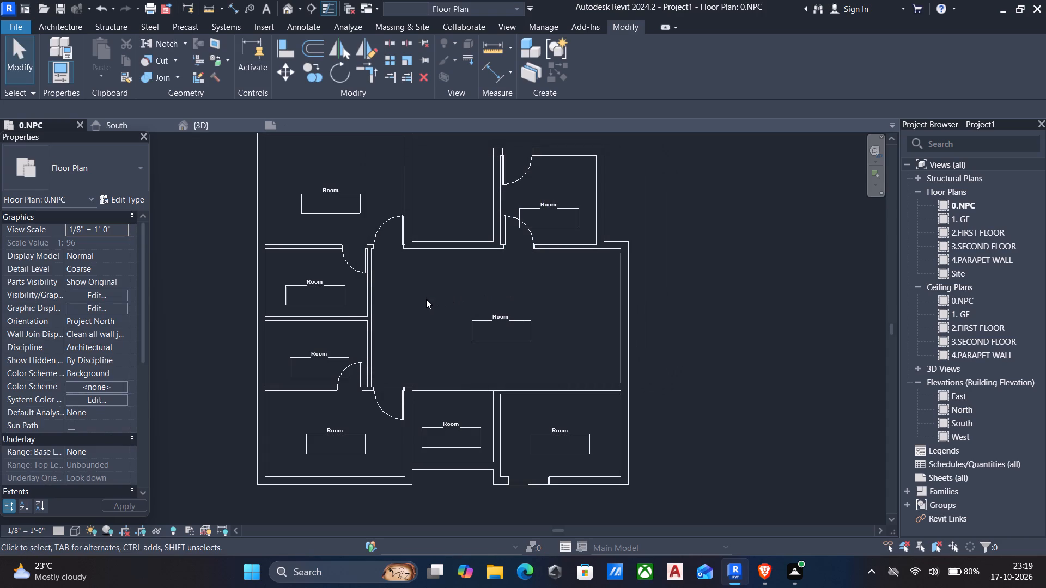
# Enable Show Area in the Room Tag type properties and apply it to the project's room tags.
pyautogui.click(323, 301)
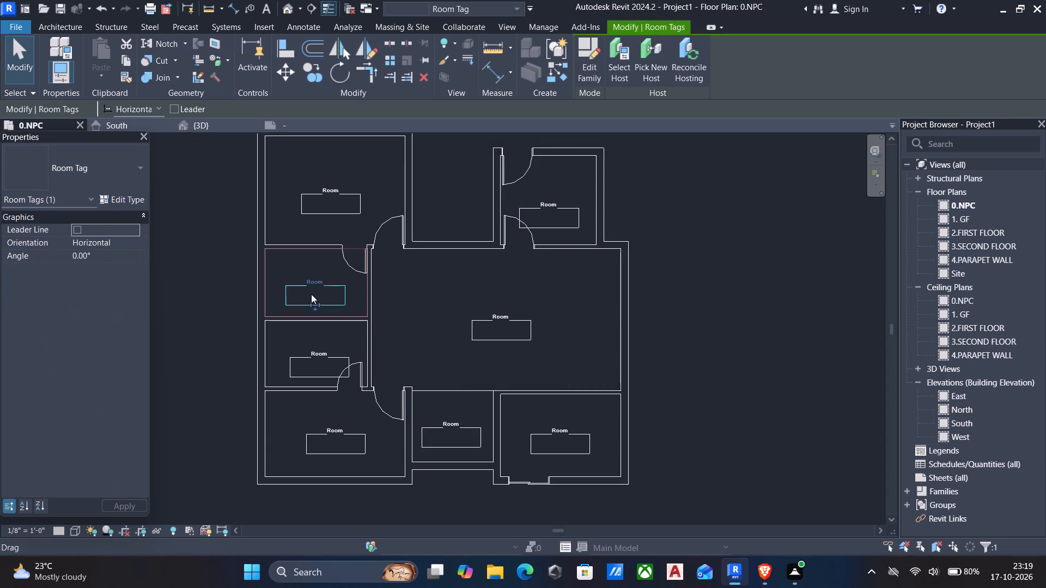
pyautogui.click(134, 201)
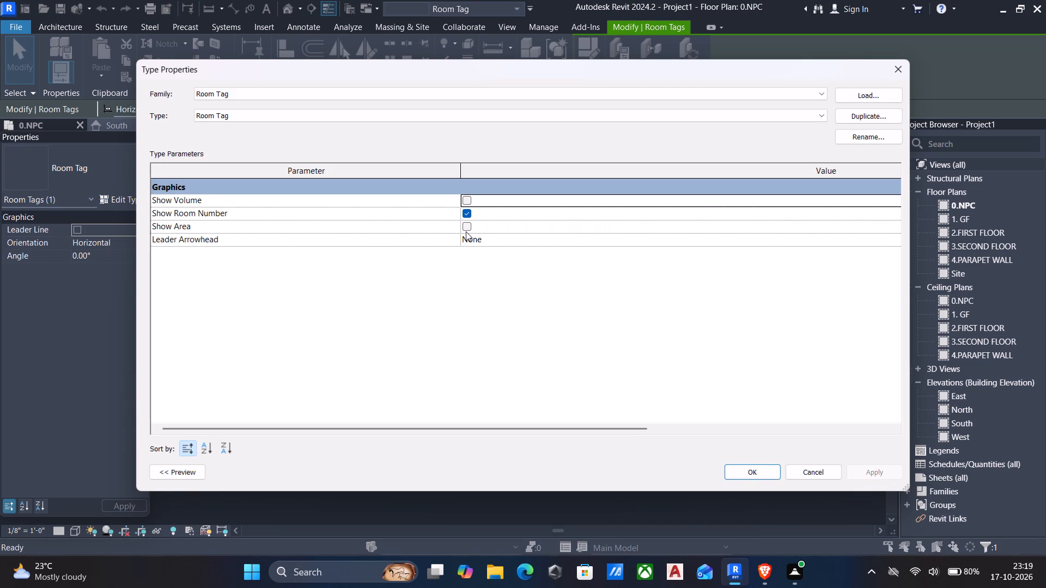
pyautogui.click(466, 229)
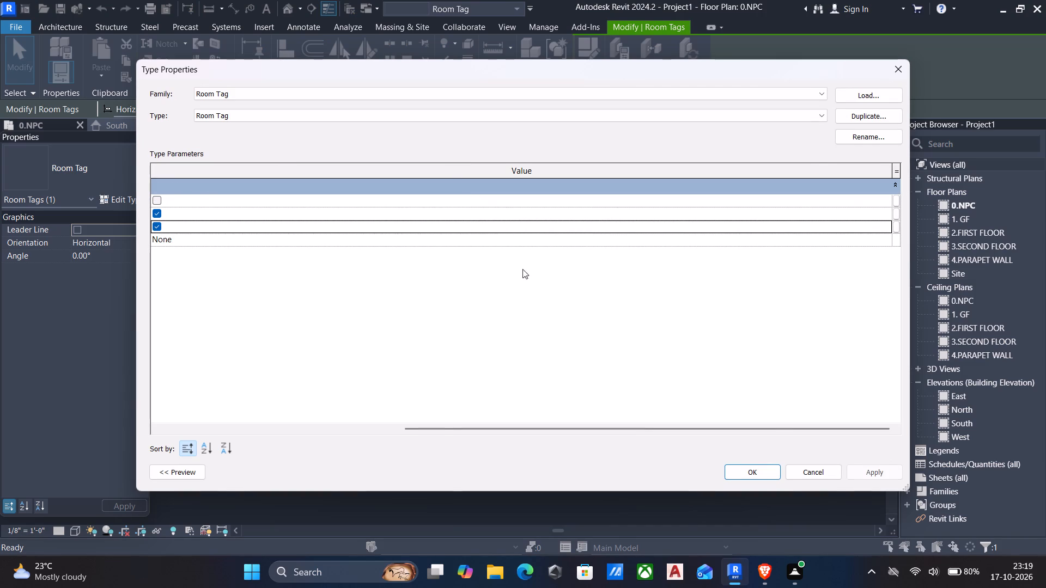
pyautogui.click(862, 468)
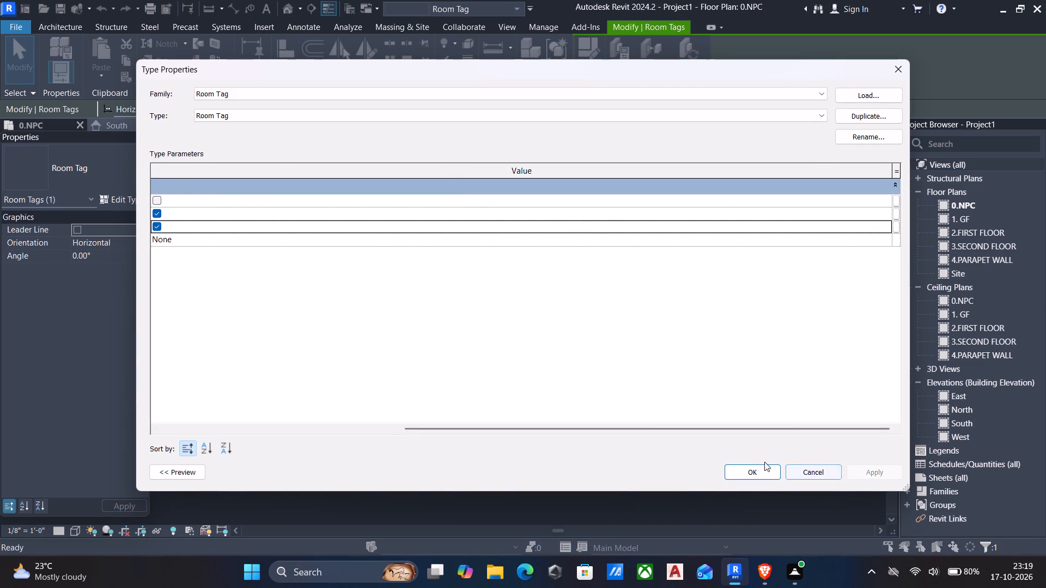
pyautogui.click(758, 467)
pyautogui.scroll(4, 307, 298)
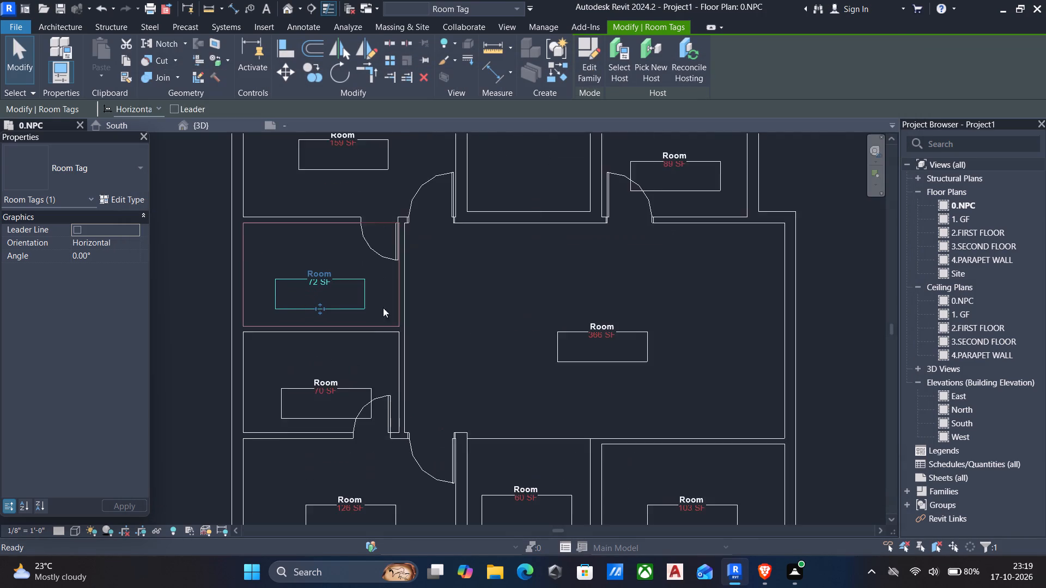
pyautogui.press('Escape')
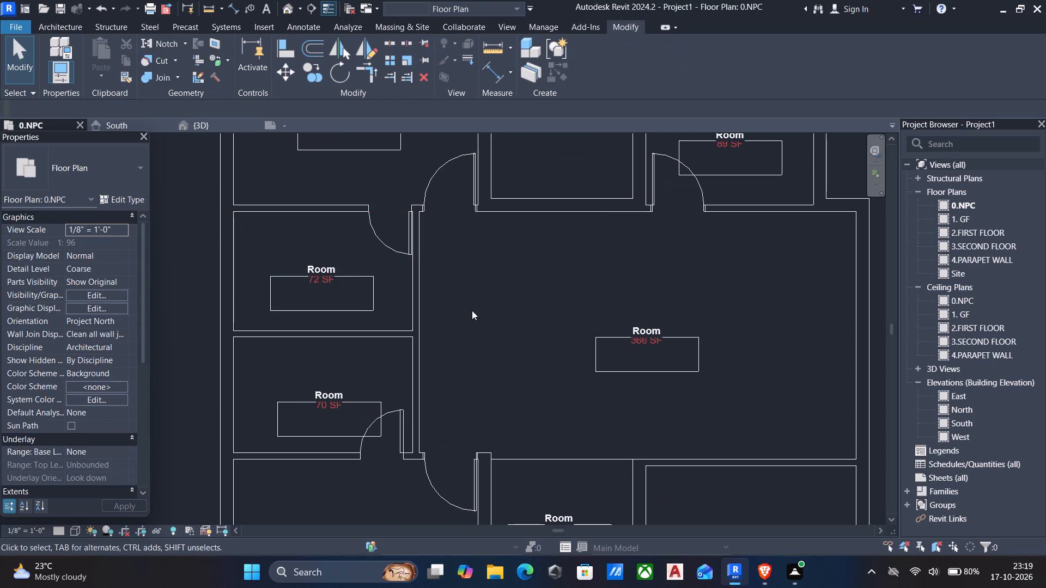
# Draw a 6'-0" Curtain Wall 1 segment within the 9" outer wall of the 126 SF room, about 3'-4" from the corner beside the 60 SF room.
pyautogui.moveTo(473, 351); pyautogui.dragTo(473, 351, button='middle')
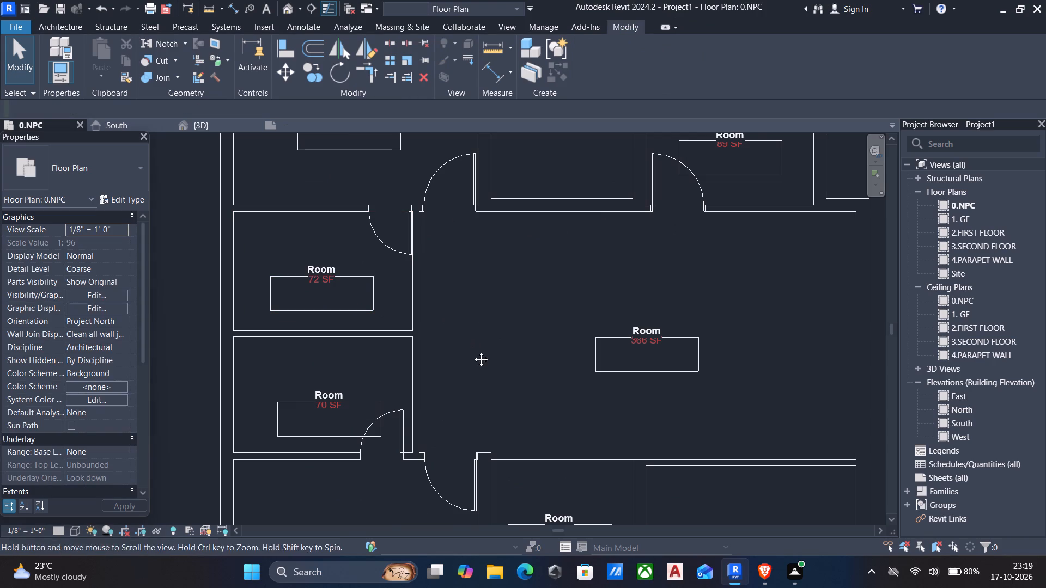
pyautogui.moveTo(473, 351); pyautogui.dragTo(473, 365, button='middle')
pyautogui.scroll(-3, 473, 373)
pyautogui.moveTo(472, 377); pyautogui.dragTo(428, 386, button='middle')
pyautogui.scroll(-2, 431, 384)
pyautogui.moveTo(433, 369); pyautogui.dragTo(431, 360, button='middle')
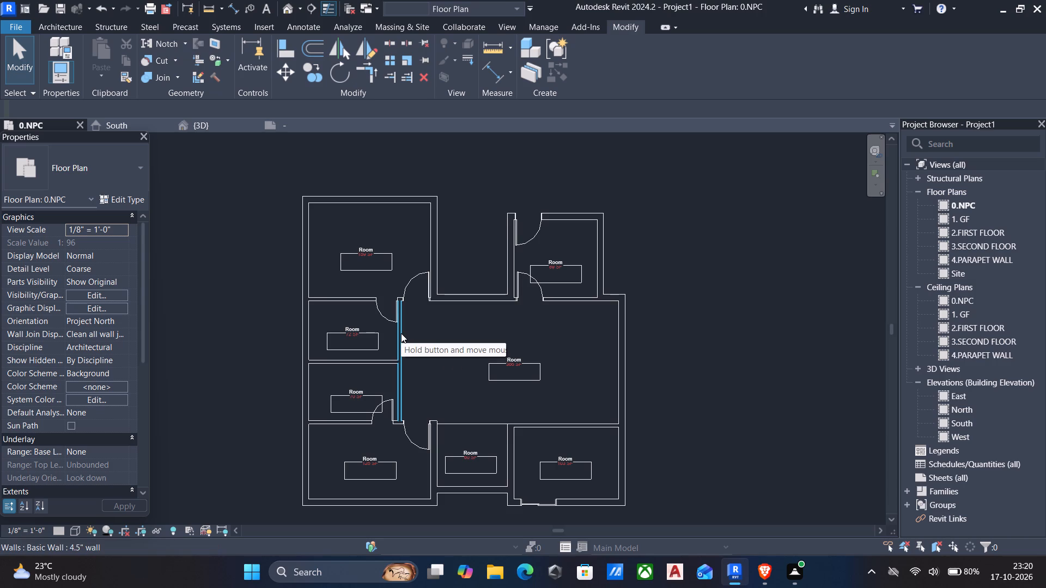
pyautogui.write('wa')
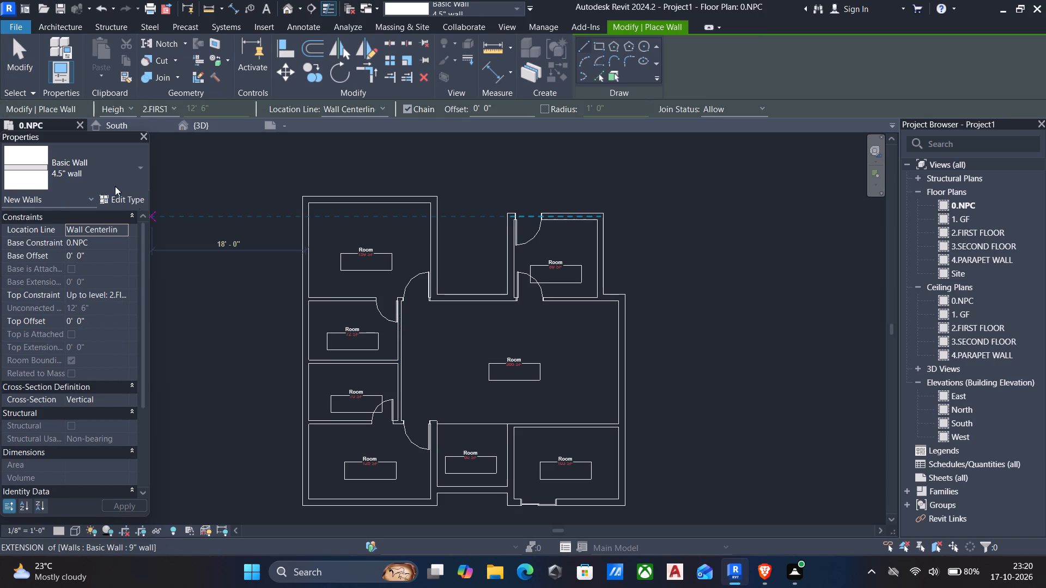
pyautogui.click(101, 173)
pyautogui.scroll(-11, 144, 405)
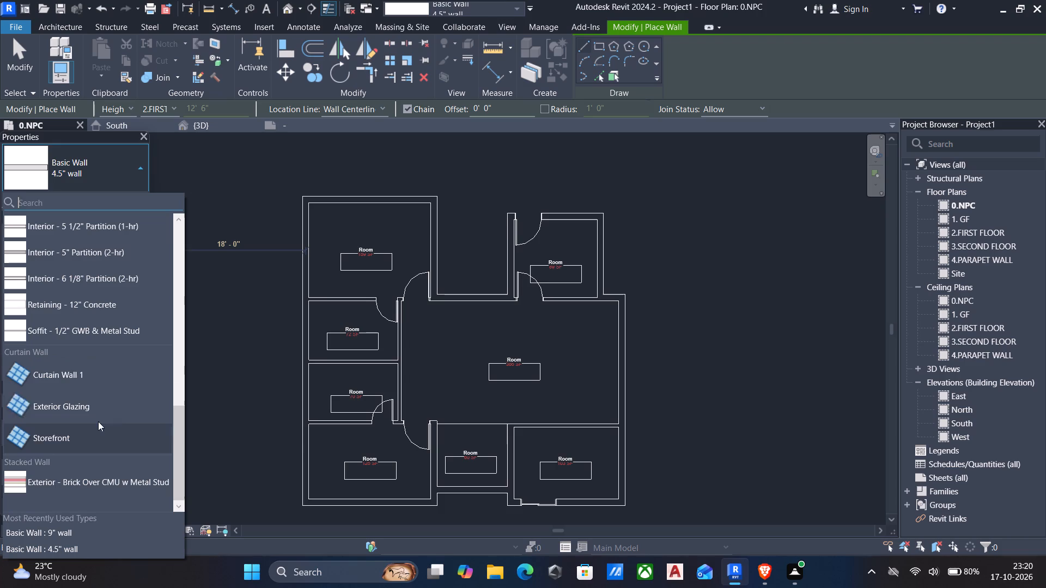
pyautogui.click(78, 377)
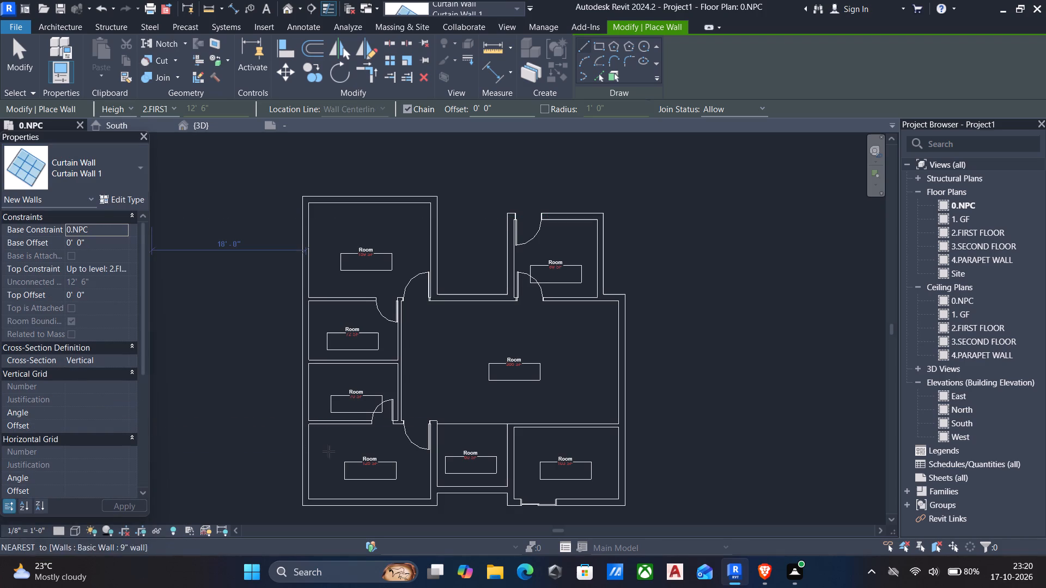
pyautogui.moveTo(330, 457); pyautogui.dragTo(379, 340, button='middle')
pyautogui.scroll(9, 449, 385)
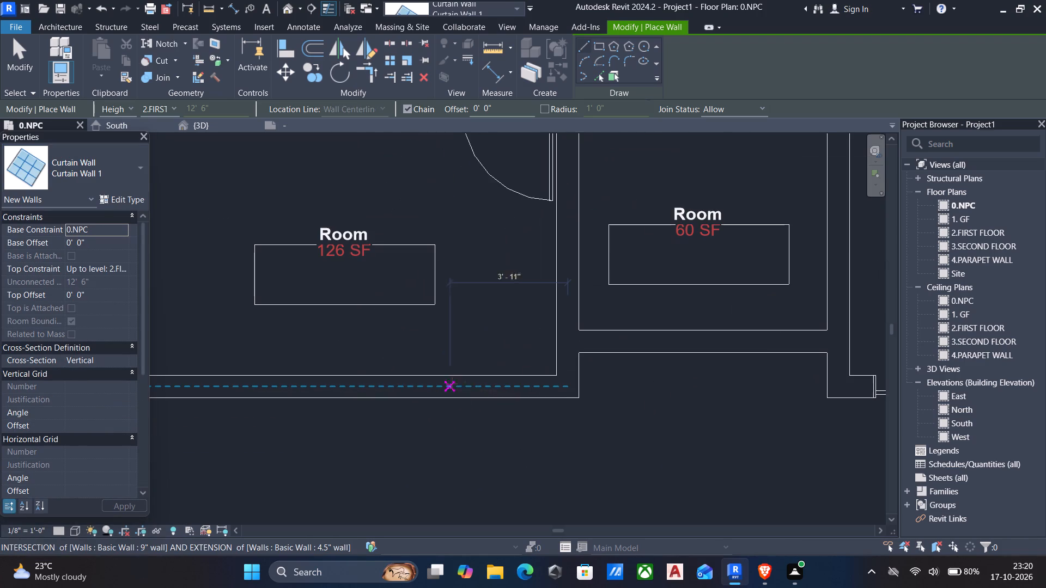
pyautogui.click(469, 388)
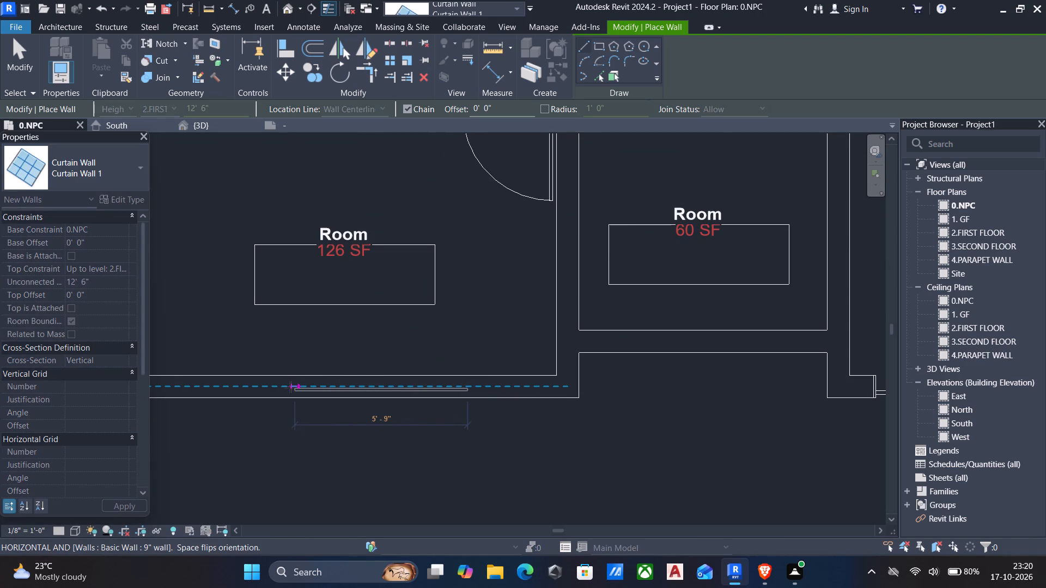
pyautogui.click(287, 388)
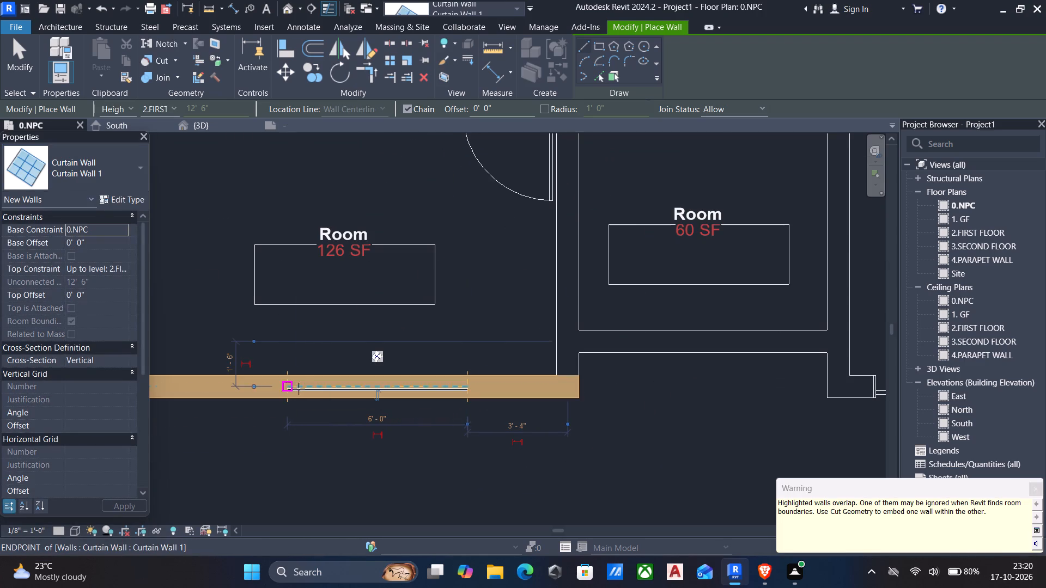
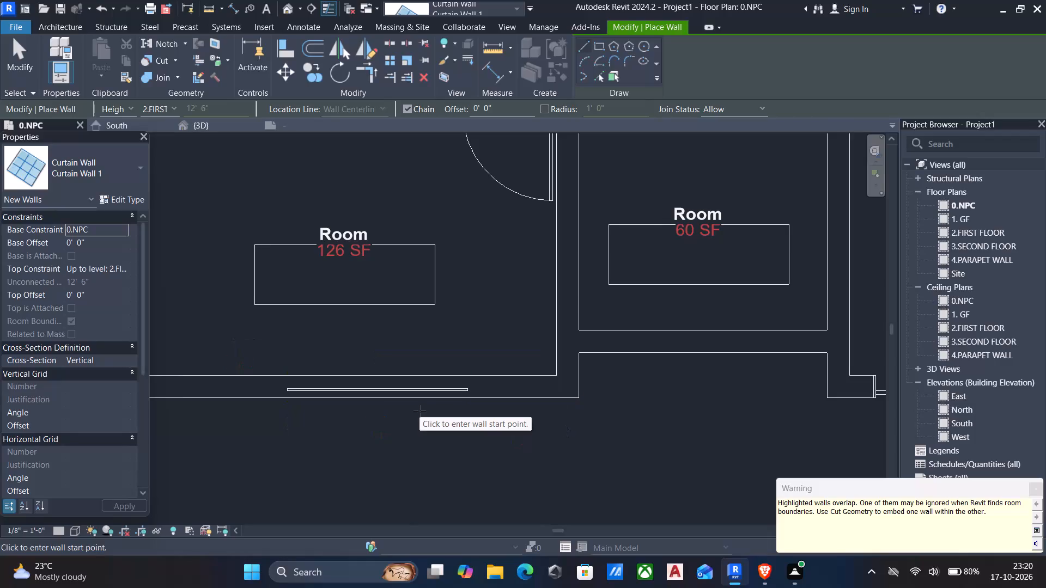
# Draw a 2'-0" Curtain Wall 1 segment within the 103 SF room's 9" outer wall, beside the double sliding door.
pyautogui.moveTo(466, 426); pyautogui.dragTo(0, 307, button='middle')
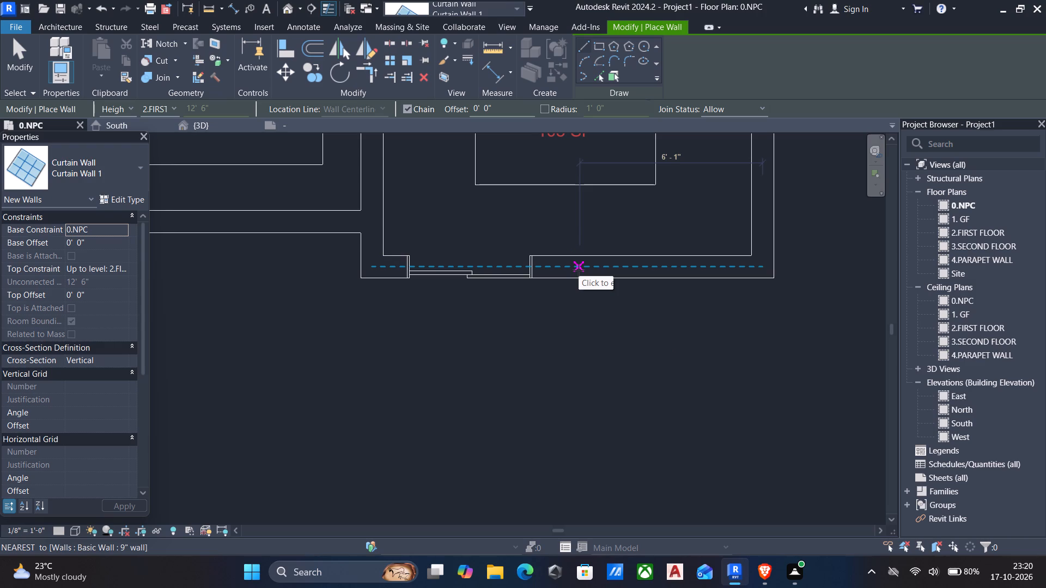
pyautogui.scroll(2, 579, 271)
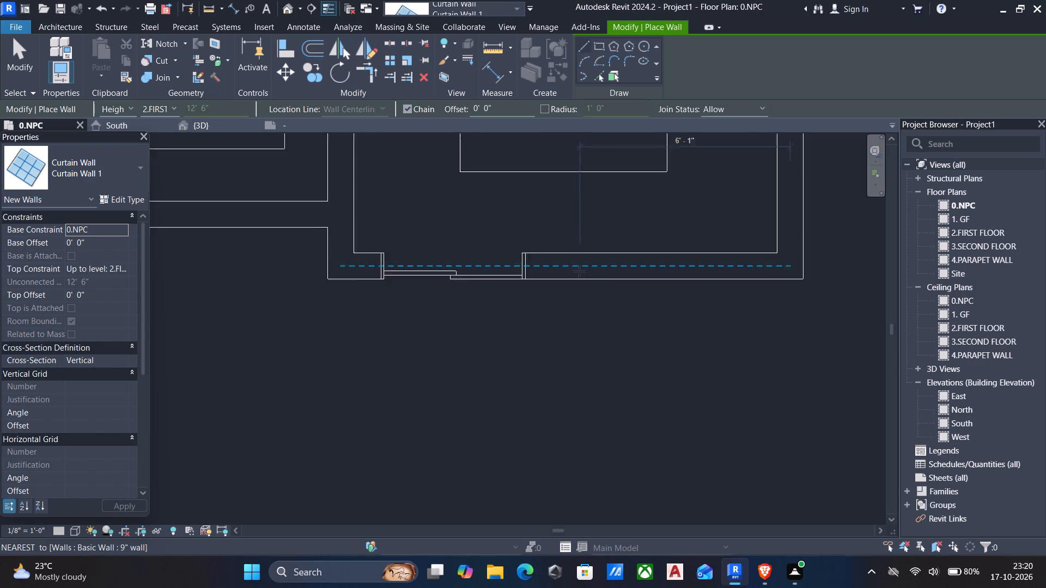
pyautogui.scroll(1, 579, 271)
pyautogui.click(570, 267)
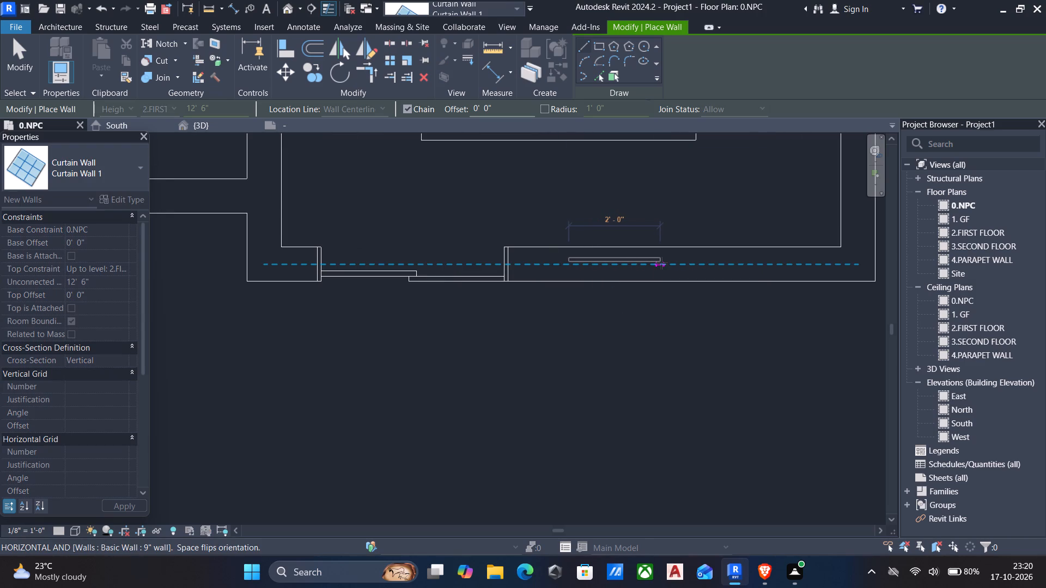
pyautogui.click(661, 263)
# Draw a second 2'-0" Curtain Wall 1 segment in the same wall, about 1'-1" from the building's outer corner.
pyautogui.moveTo(826, 285); pyautogui.dragTo(714, 305, button='middle')
pyautogui.scroll(1, 714, 305)
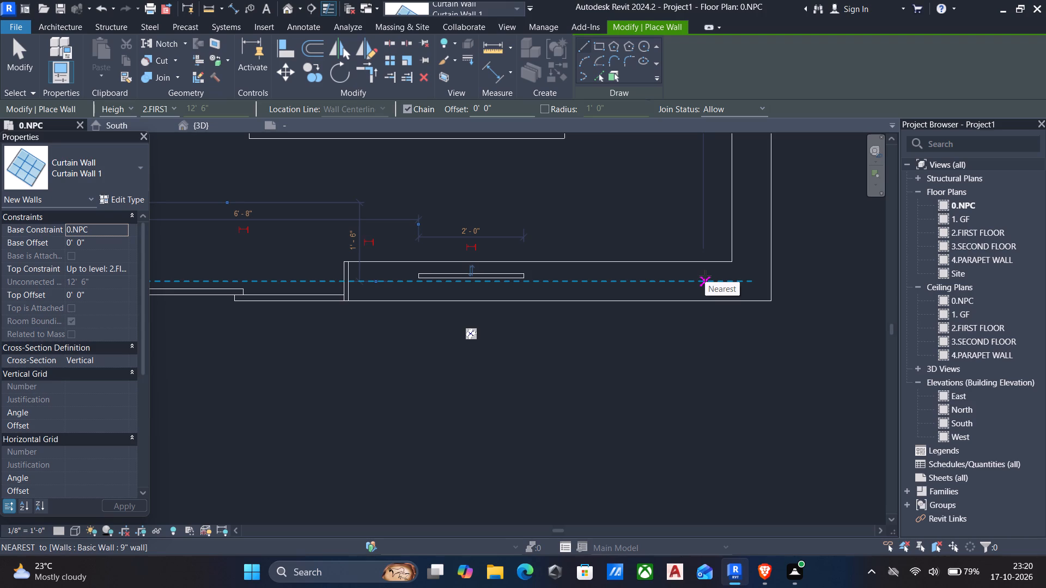
pyautogui.scroll(2, 705, 276)
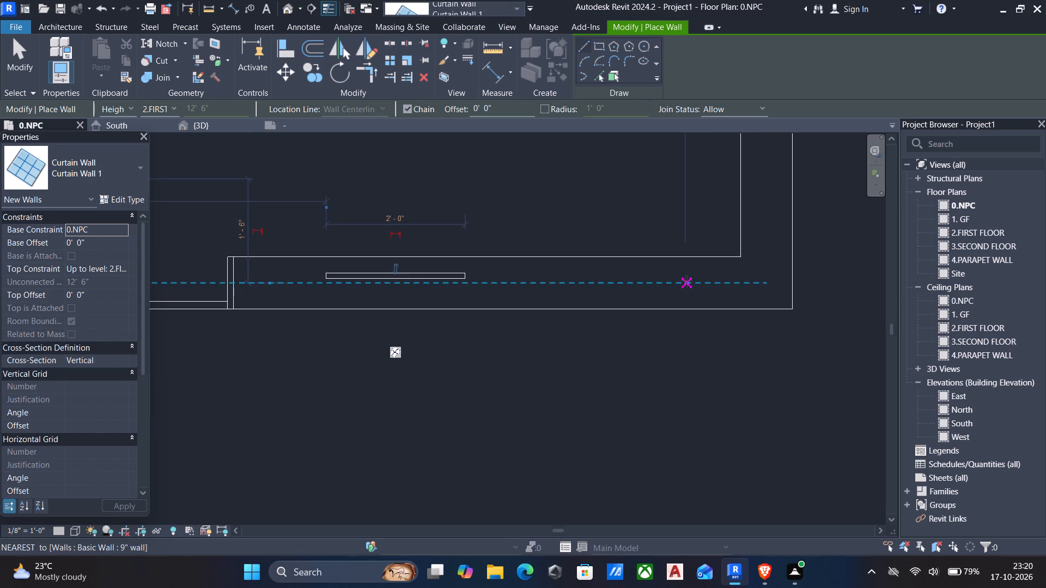
pyautogui.click(690, 283)
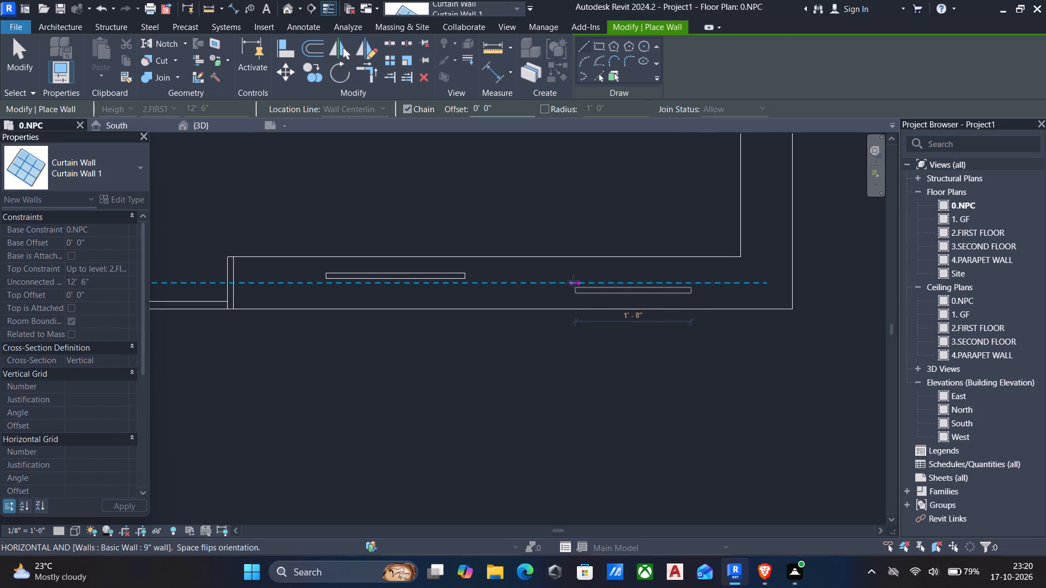
pyautogui.click(553, 283)
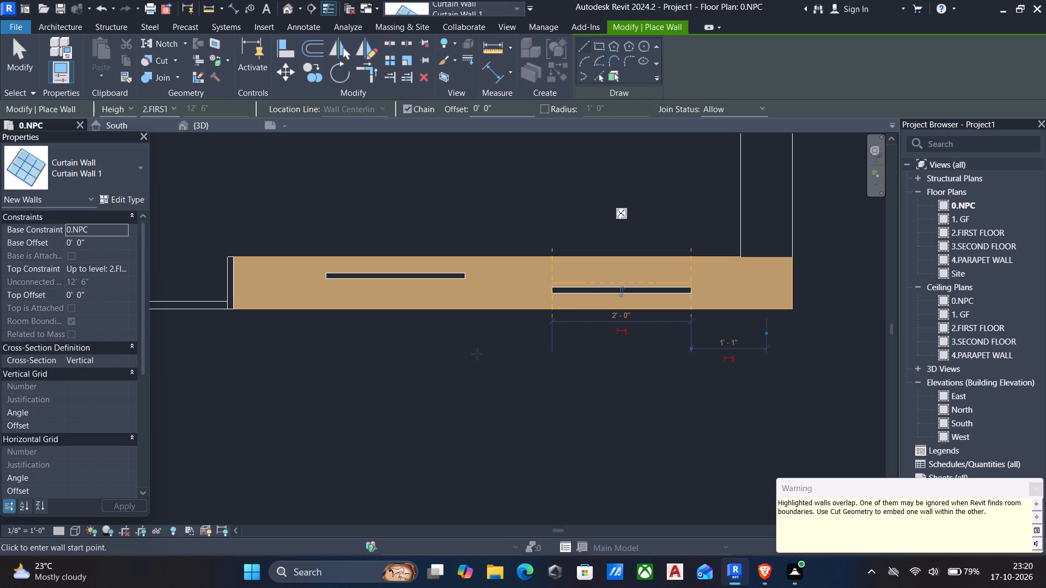
pyautogui.press('Escape')
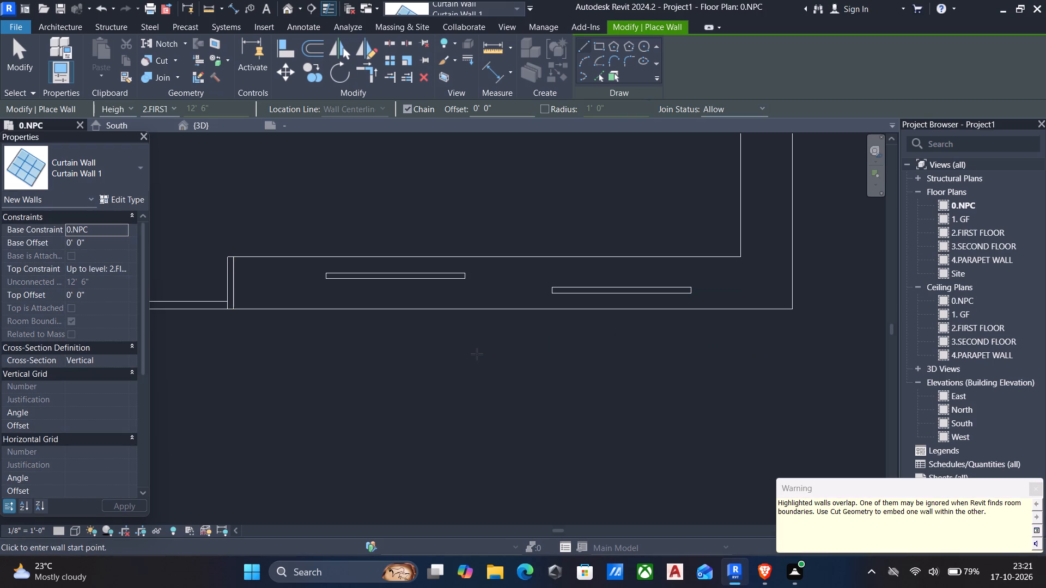
pyautogui.press('Escape')
# Nudge the curtain wall segment nearest the sliding door toward the door, to 4'-6" from the outer corner's wall centerline.
pyautogui.click(374, 283)
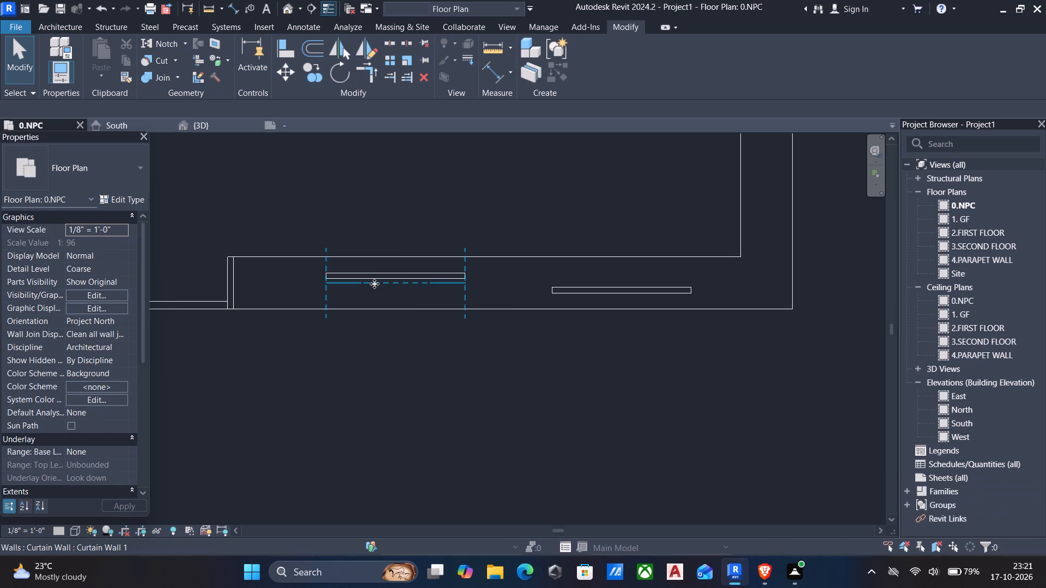
pyautogui.press('Left')
pyautogui.press('Left')
pyautogui.press('Left')
pyautogui.press('Left')
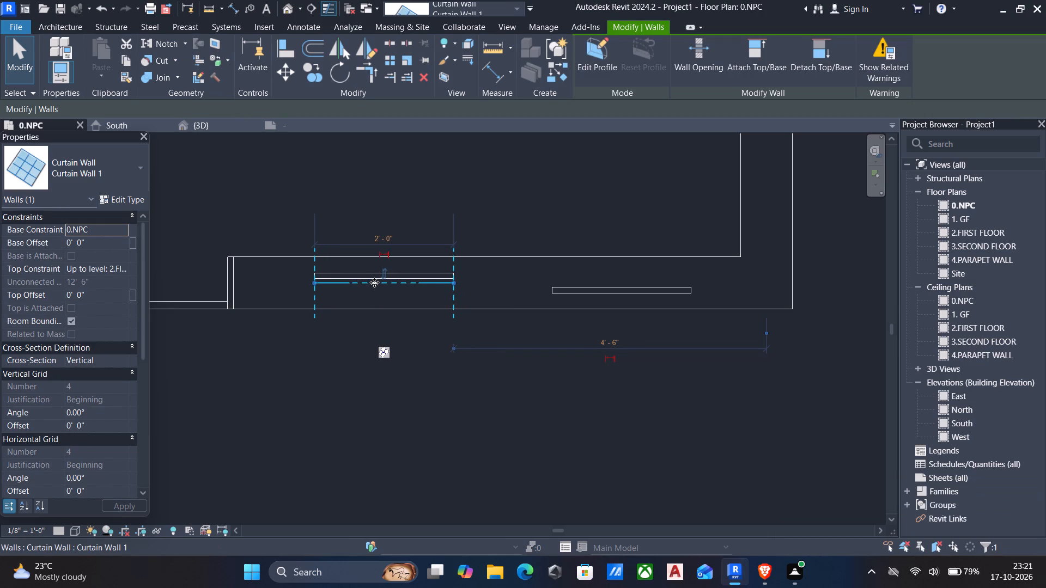
# Examine in plan and in the 3D view how the new curtain wall segments sit in the 9" outer walls.
pyautogui.scroll(-2, 588, 200)
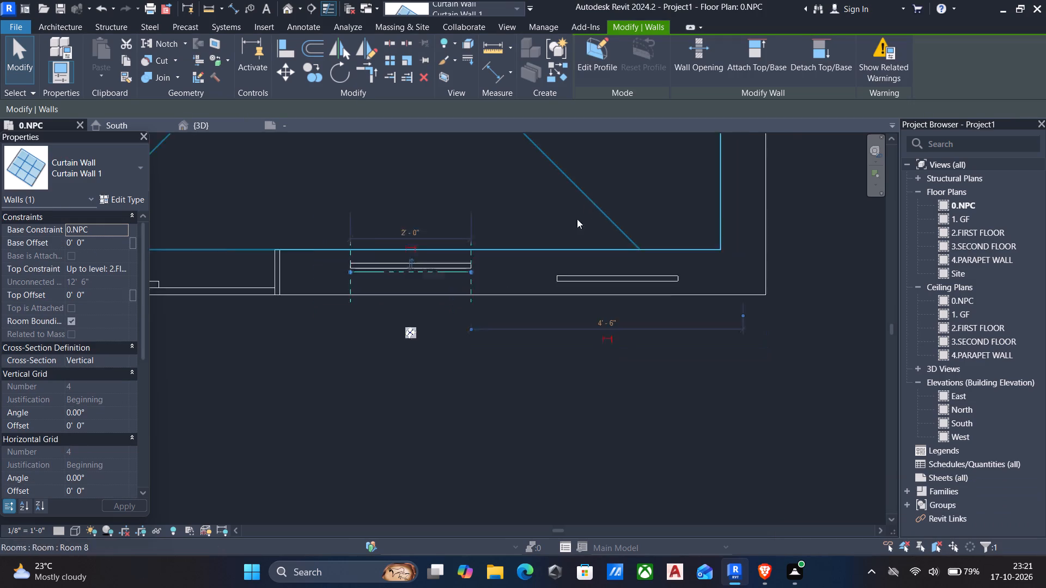
pyautogui.scroll(-3, 577, 219)
pyautogui.moveTo(525, 273); pyautogui.dragTo(562, 362, button='middle')
pyautogui.scroll(-7, 563, 363)
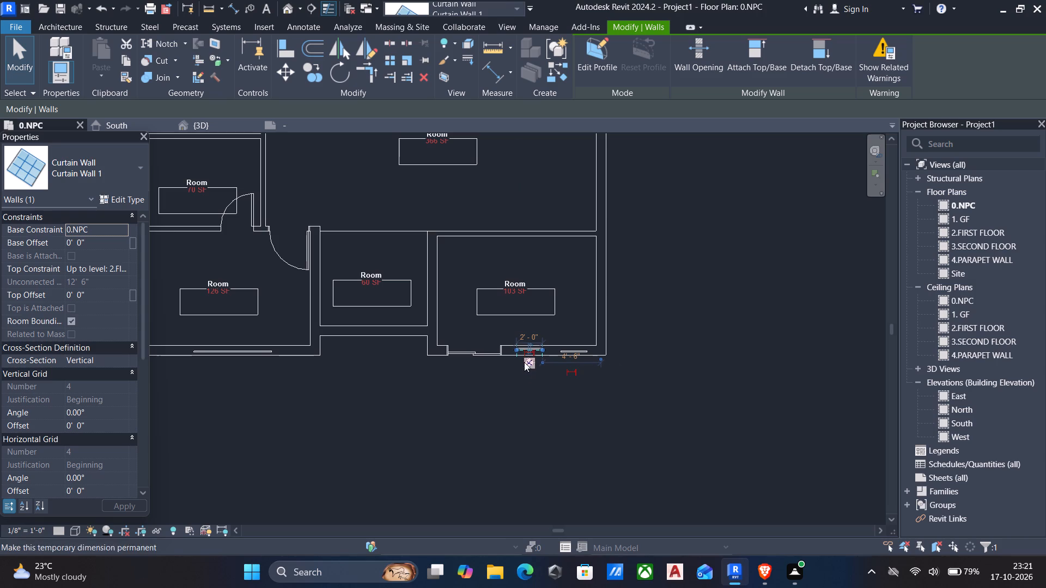
pyautogui.click(286, 10)
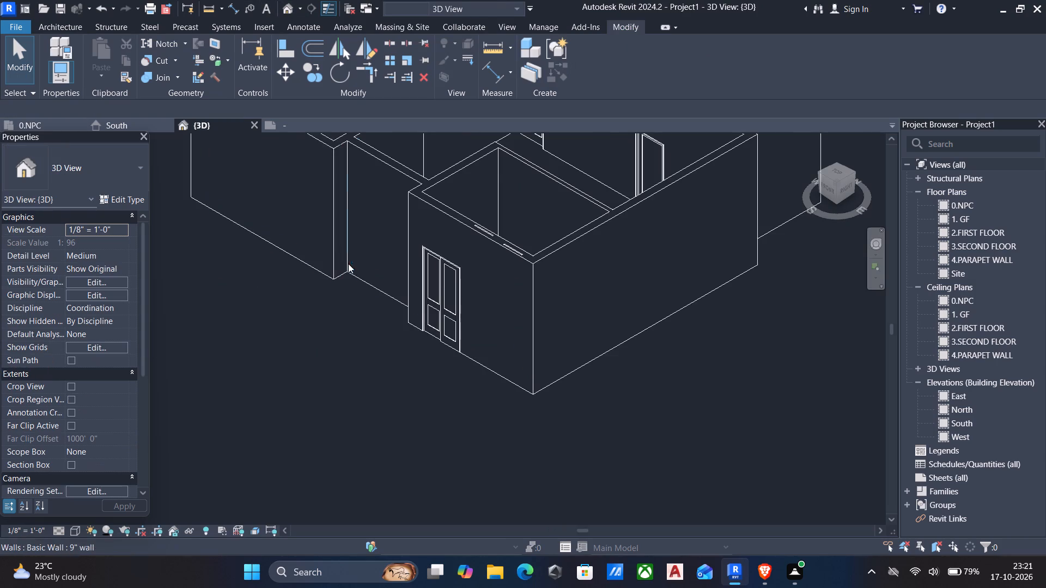
pyautogui.moveTo(349, 275); pyautogui.dragTo(359, 353, button='middle')
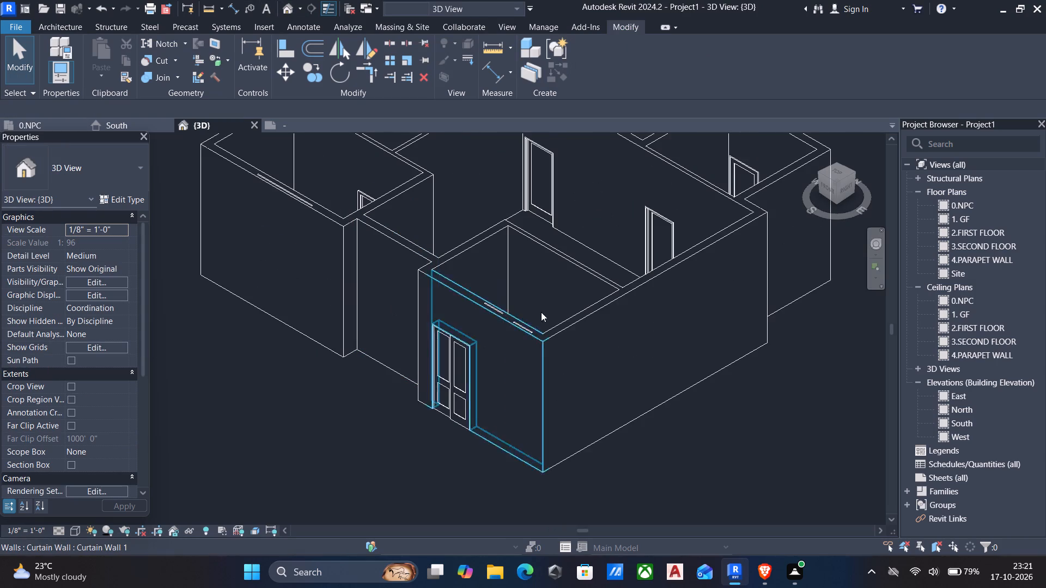
# In the 0.NPC floor plan, cut the 103 SF room's 9" outer wall with both 2'-0" curtain wall segments.
pyautogui.doubleClick(976, 209)
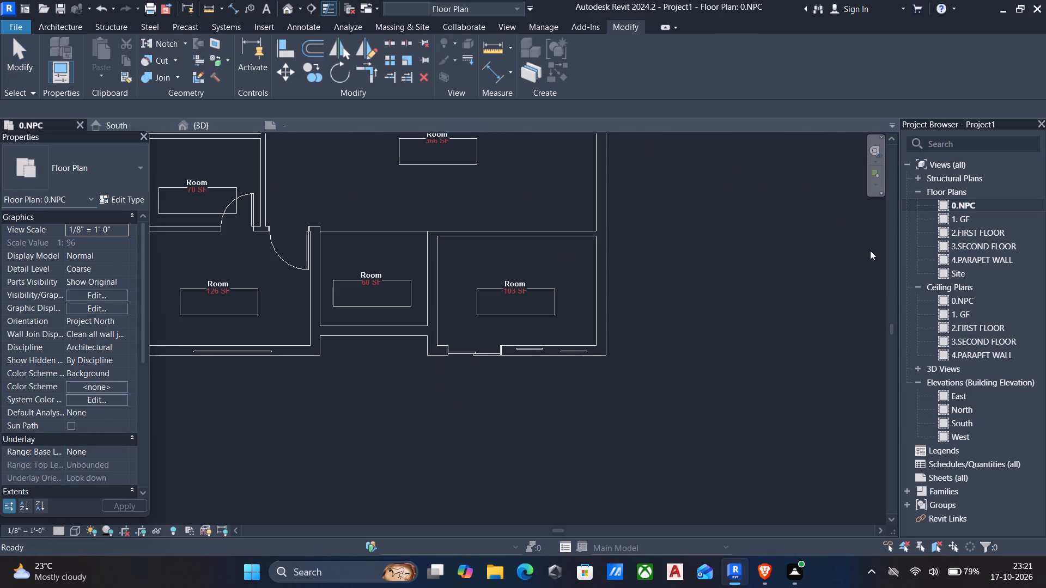
pyautogui.scroll(3, 585, 344)
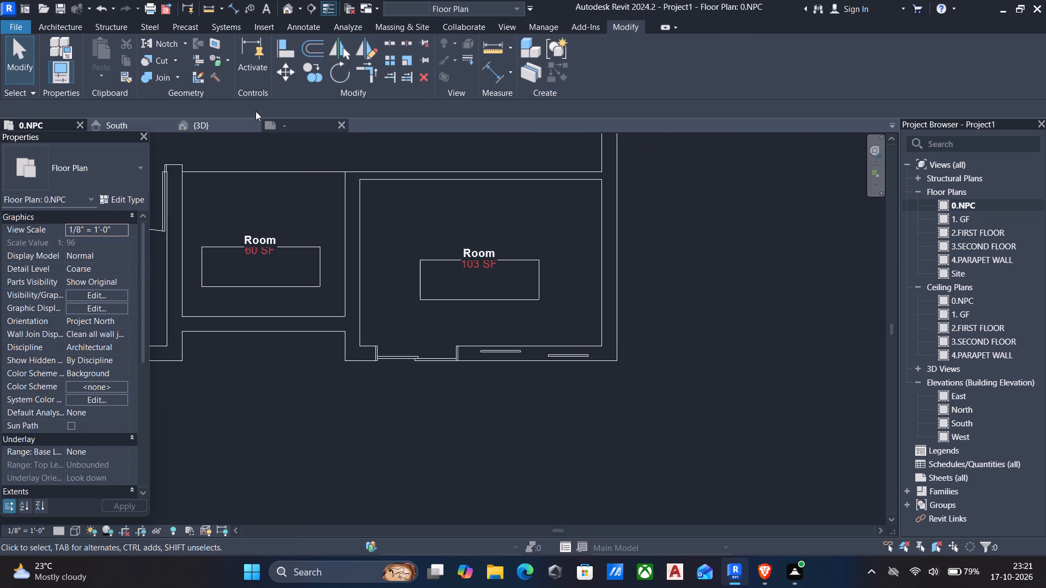
pyautogui.click(162, 59)
pyautogui.scroll(4, 469, 331)
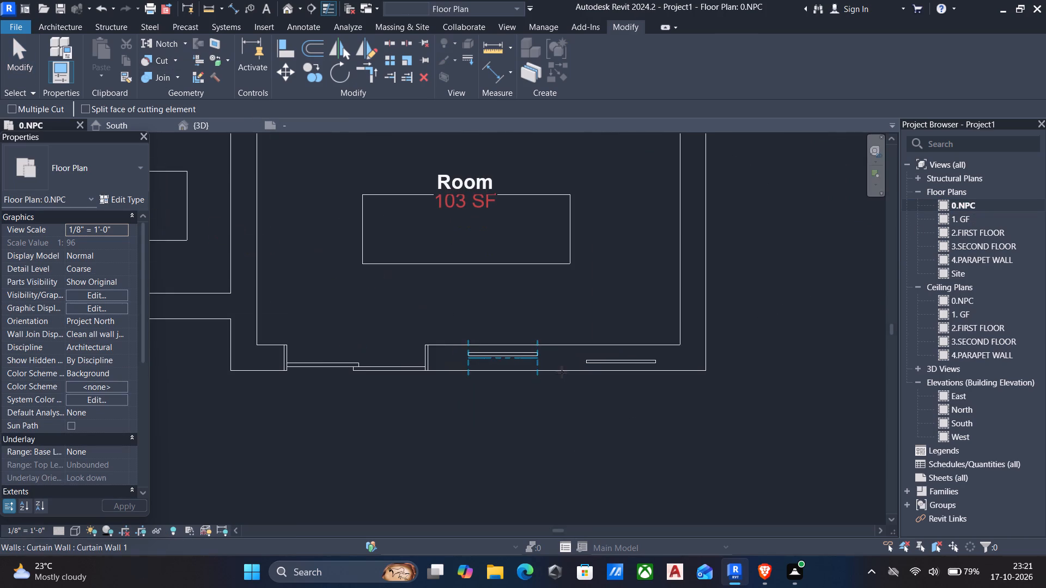
pyautogui.click(564, 373)
pyautogui.click(605, 356)
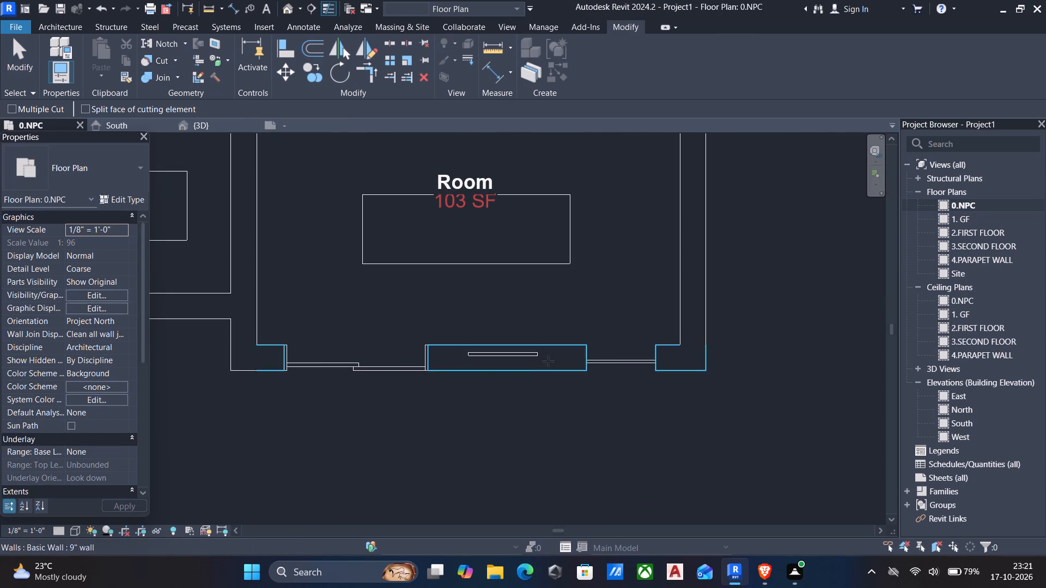
pyautogui.click(576, 371)
pyautogui.click(507, 357)
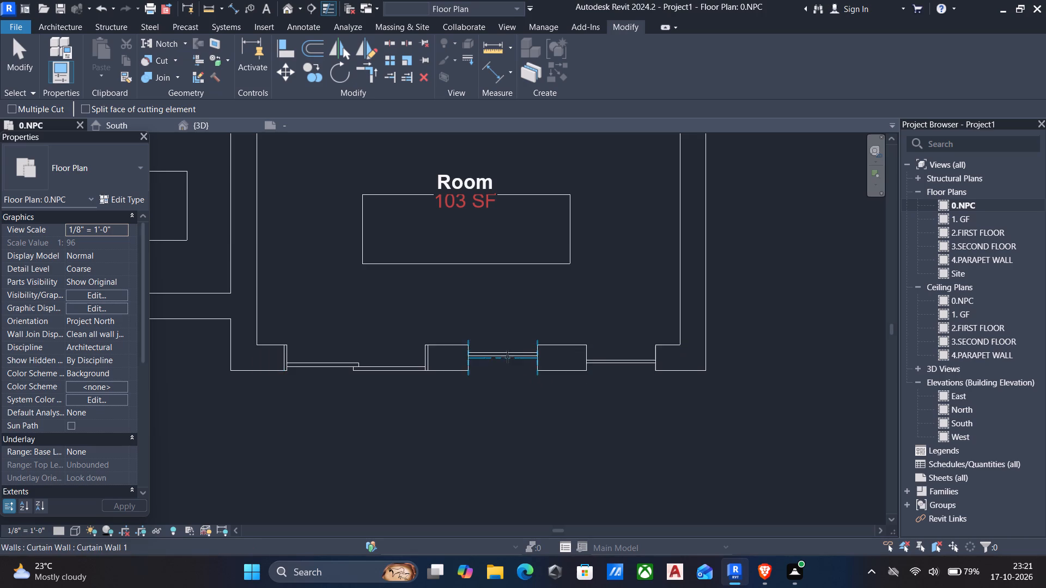
# Cut the 126 SF room's 9" outer wall with its 6'-0" curtain wall segment.
pyautogui.scroll(-3, 473, 382)
pyautogui.moveTo(472, 387); pyautogui.dragTo(647, 367, button='middle')
pyautogui.scroll(-4, 542, 368)
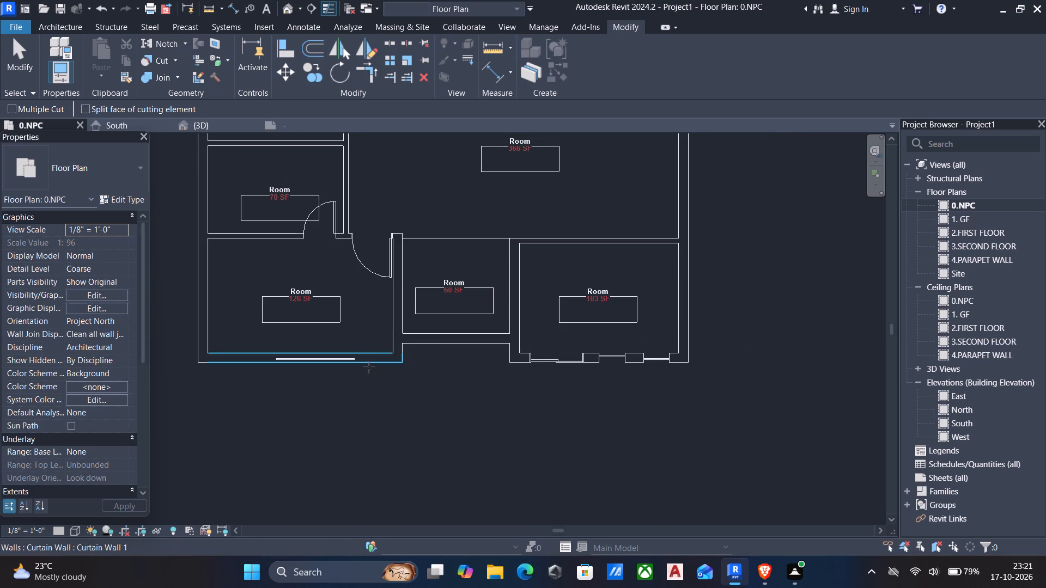
pyautogui.click(376, 367)
pyautogui.click(349, 360)
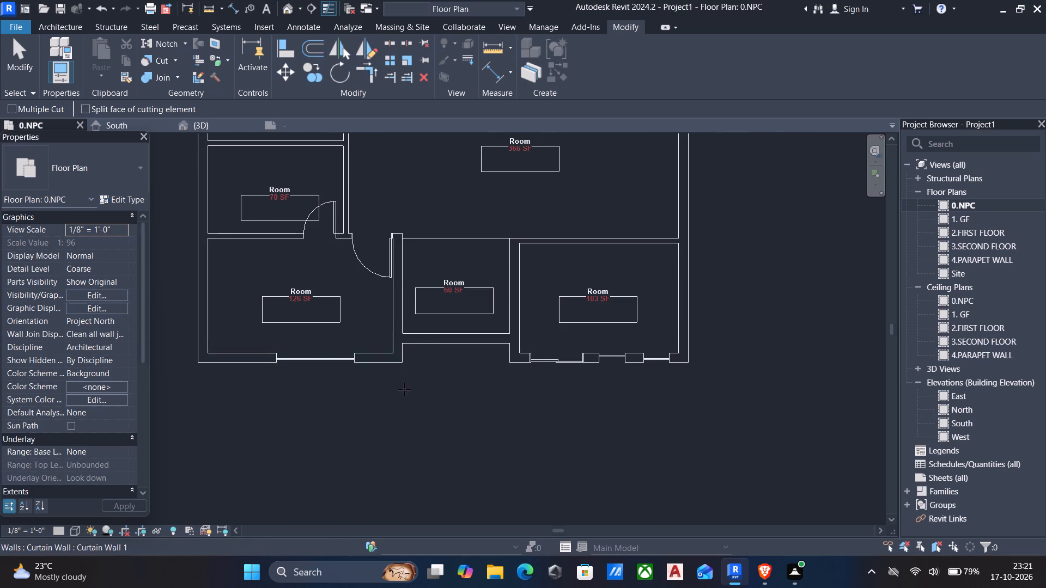
pyautogui.scroll(-5, 408, 391)
pyautogui.moveTo(411, 396); pyautogui.dragTo(376, 402, button='middle')
pyautogui.scroll(1, 376, 402)
pyautogui.moveTo(376, 396); pyautogui.dragTo(422, 465, button='middle')
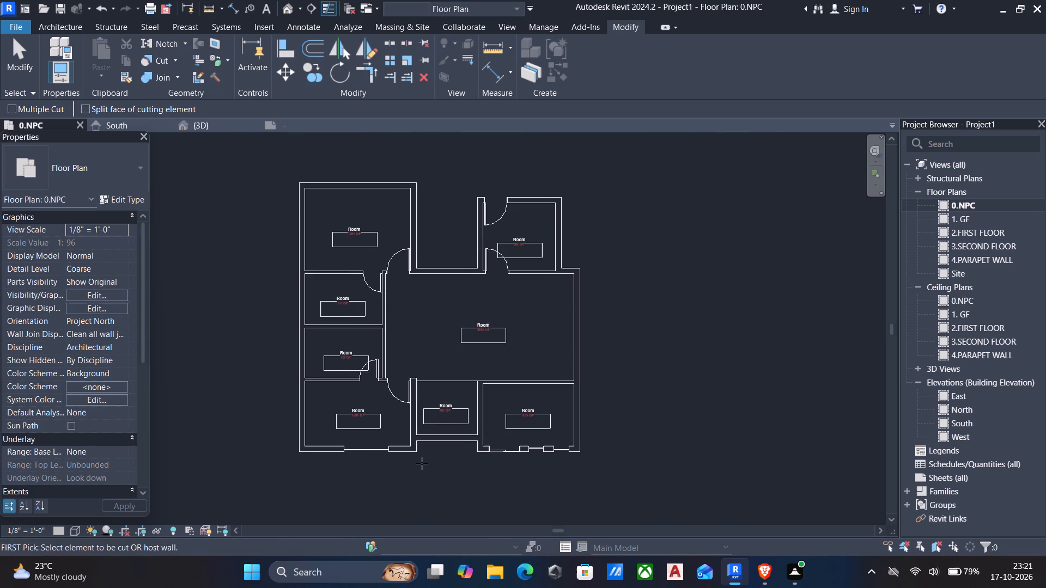
pyautogui.press('Escape')
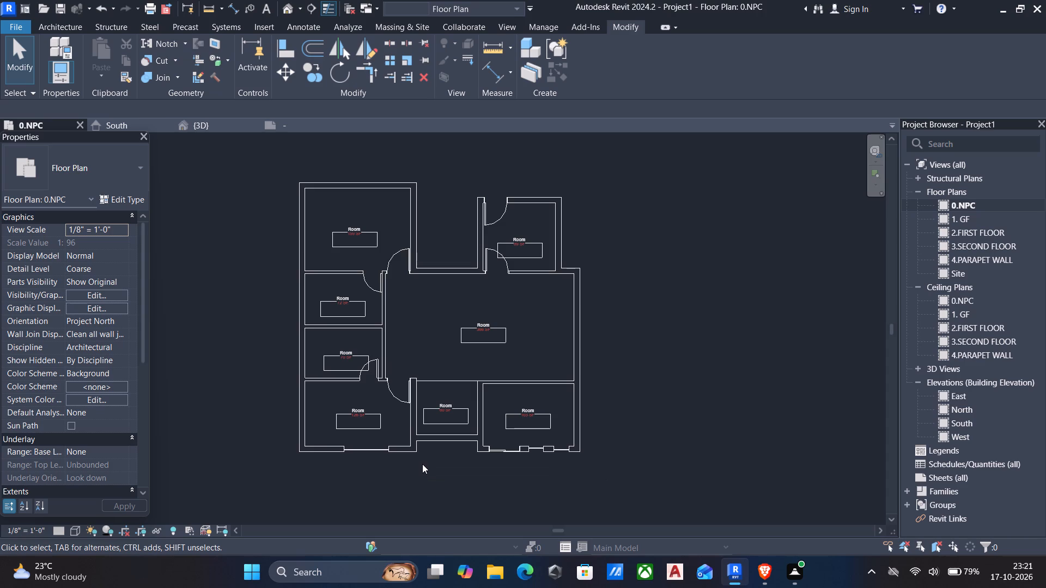
# Open the 3D view and set its detail level to Coarse and its visual style to Shaded.
pyautogui.moveTo(409, 436); pyautogui.dragTo(494, 422, button='middle')
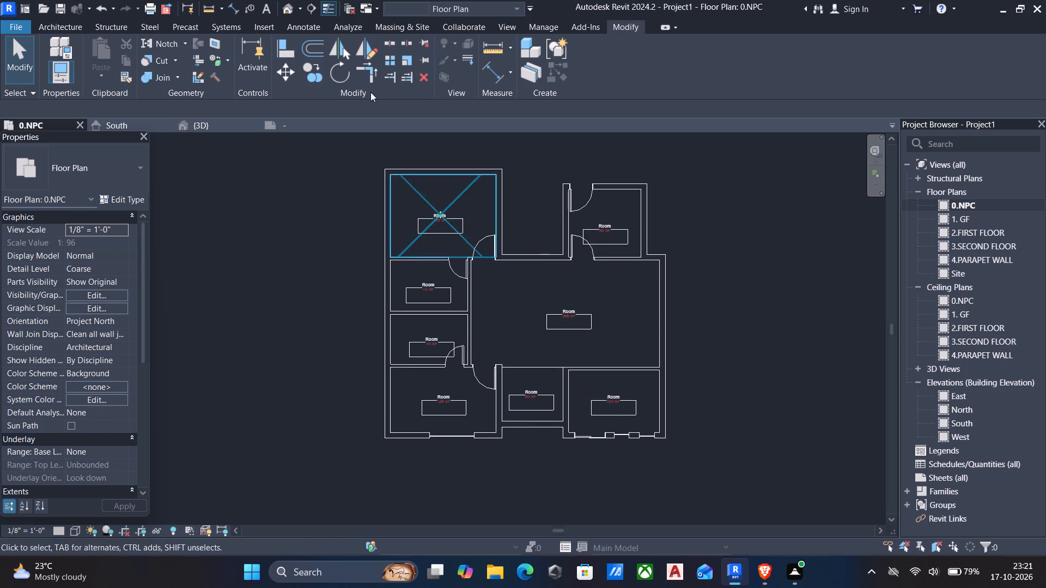
pyautogui.scroll(1, 293, 8)
pyautogui.click(293, 8)
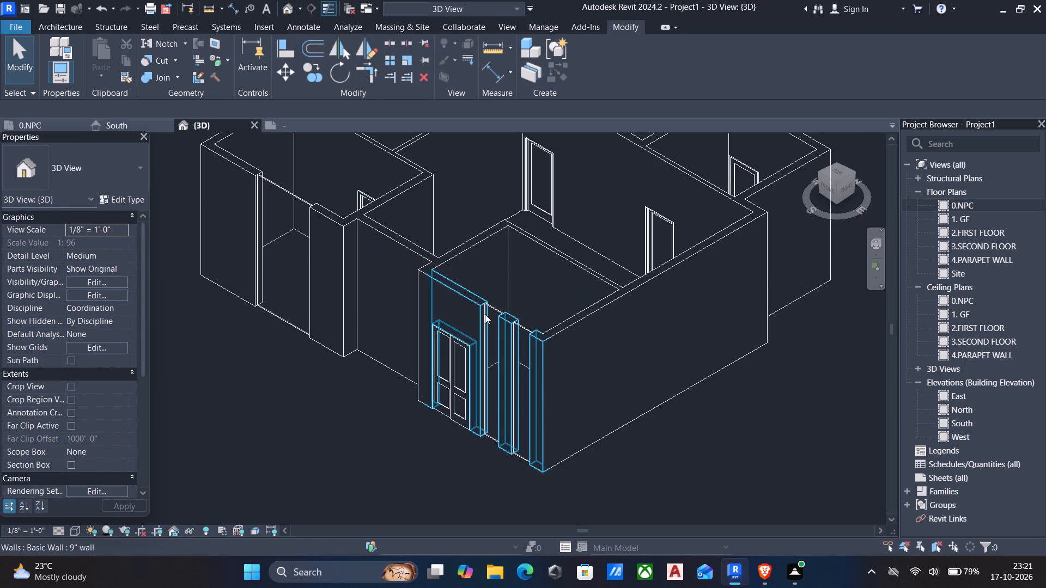
pyautogui.click(61, 530)
pyautogui.click(76, 492)
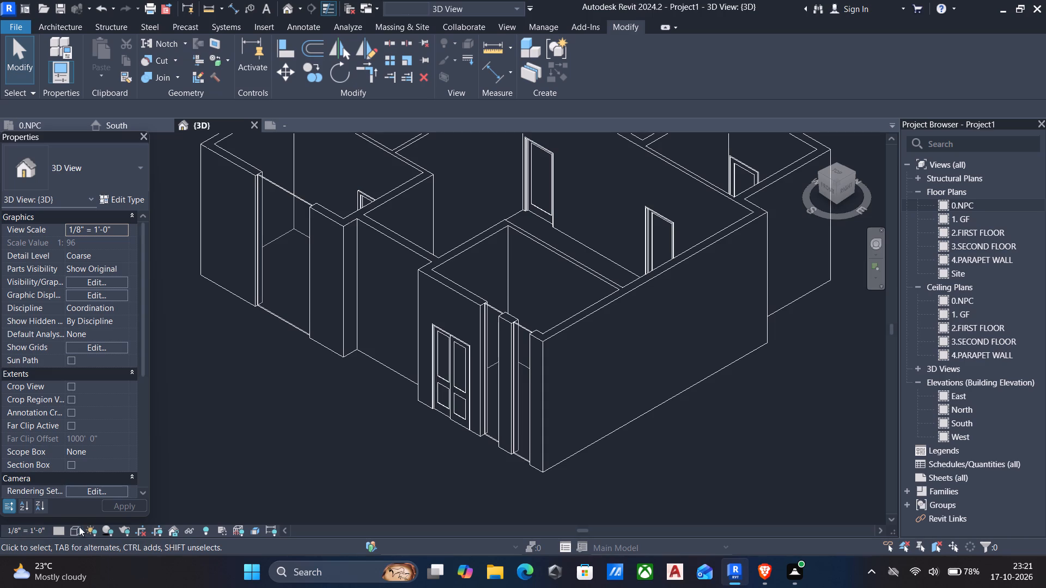
pyautogui.click(78, 527)
pyautogui.click(98, 477)
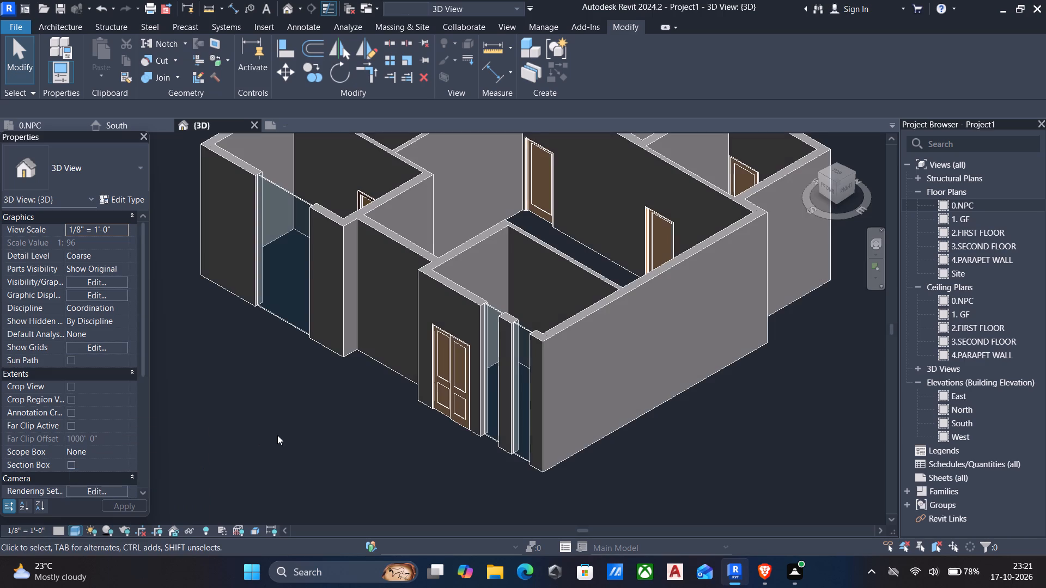
# Set the level of the 4' X8' double sliding door on the front wall to 1. GF.
pyautogui.keyDown('shift'); pyautogui.moveTo(400, 386); pyautogui.dragTo(491, 290, button='middle'); pyautogui.keyUp('shift')
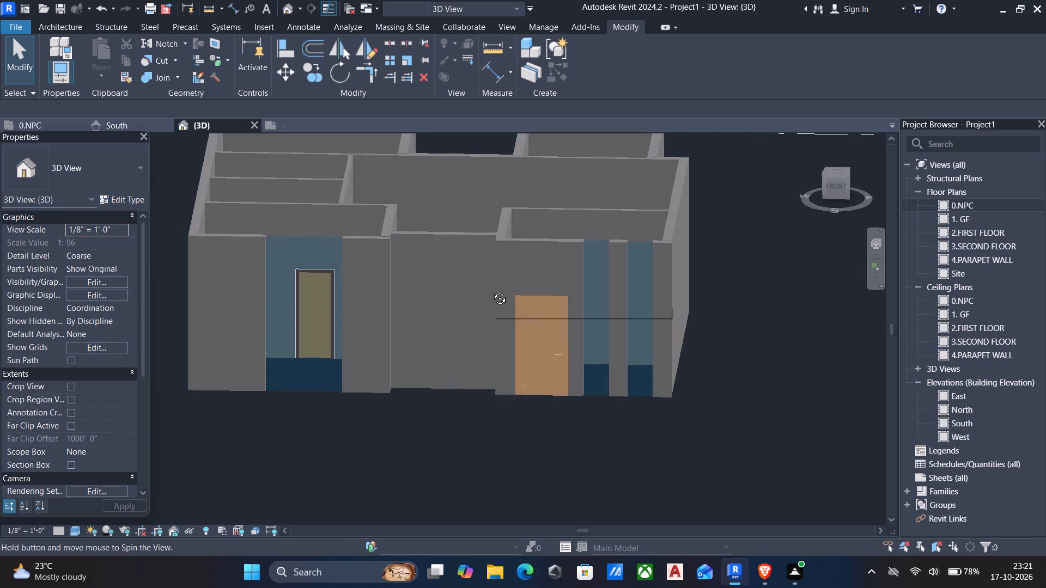
pyautogui.keyDown('shift'); pyautogui.moveTo(491, 290); pyautogui.dragTo(502, 277, button='middle'); pyautogui.keyUp('shift')
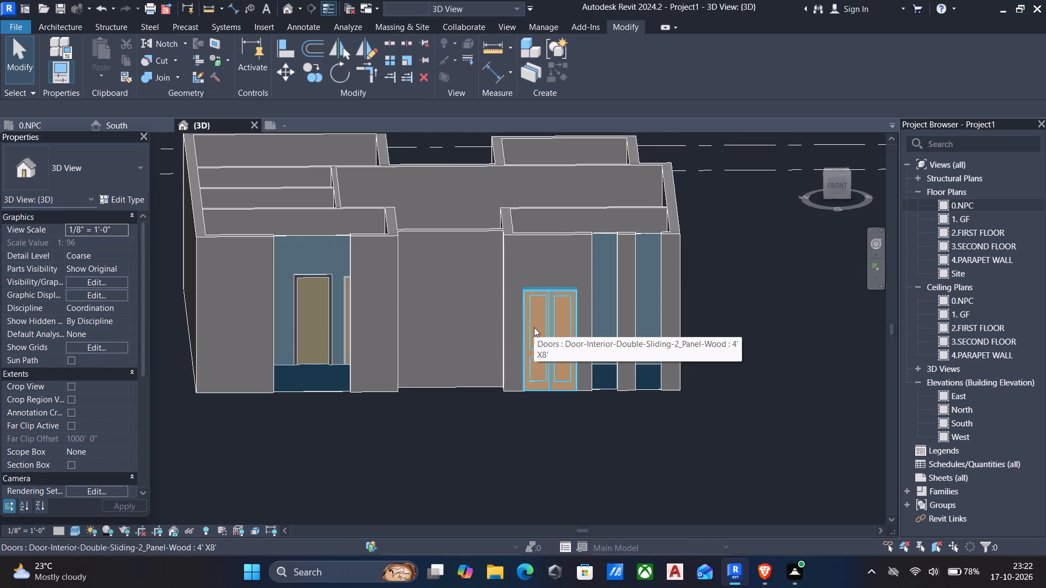
pyautogui.click(562, 382)
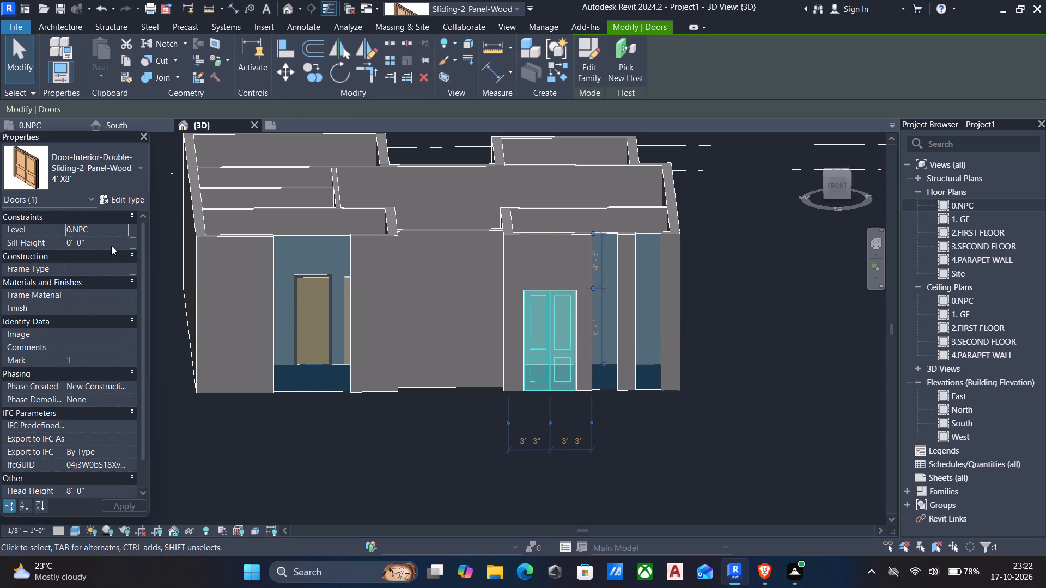
pyautogui.click(120, 224)
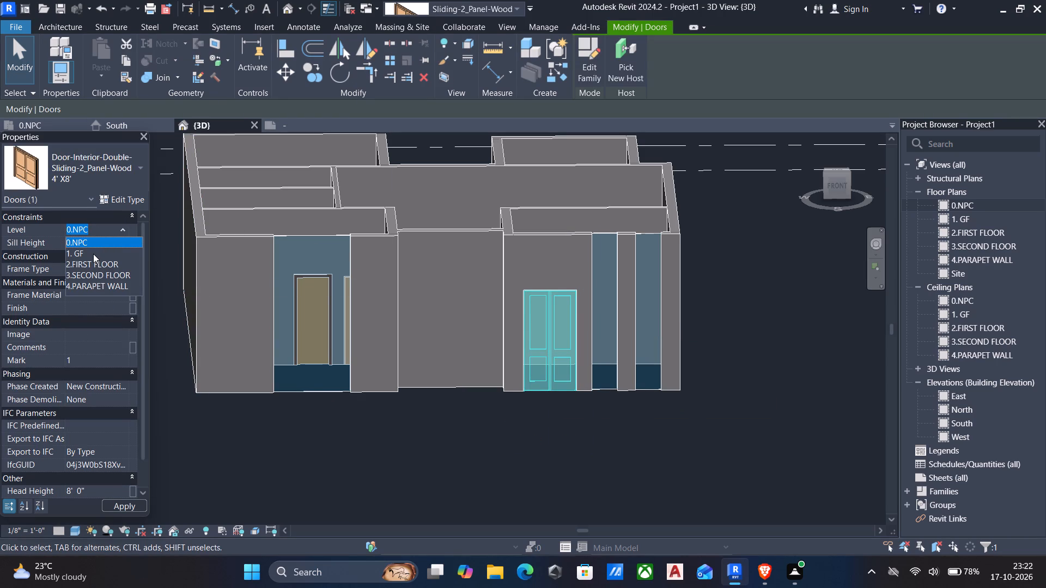
pyautogui.click(93, 254)
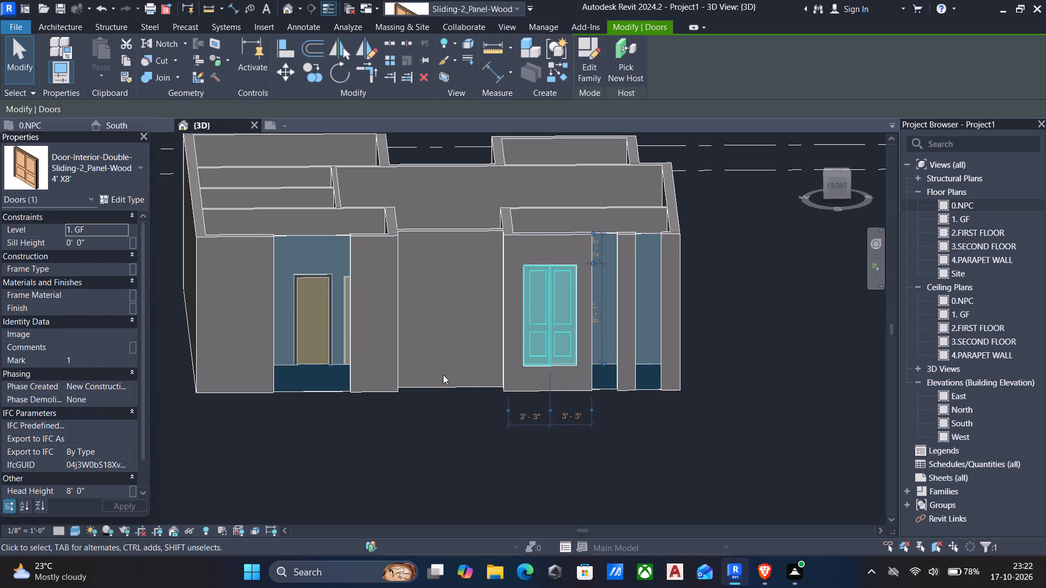
pyautogui.press('Escape')
# Select all Curtain Wall 1 instances and set their base constraint to 1. GF.
pyautogui.click(337, 385)
pyautogui.write('sa')
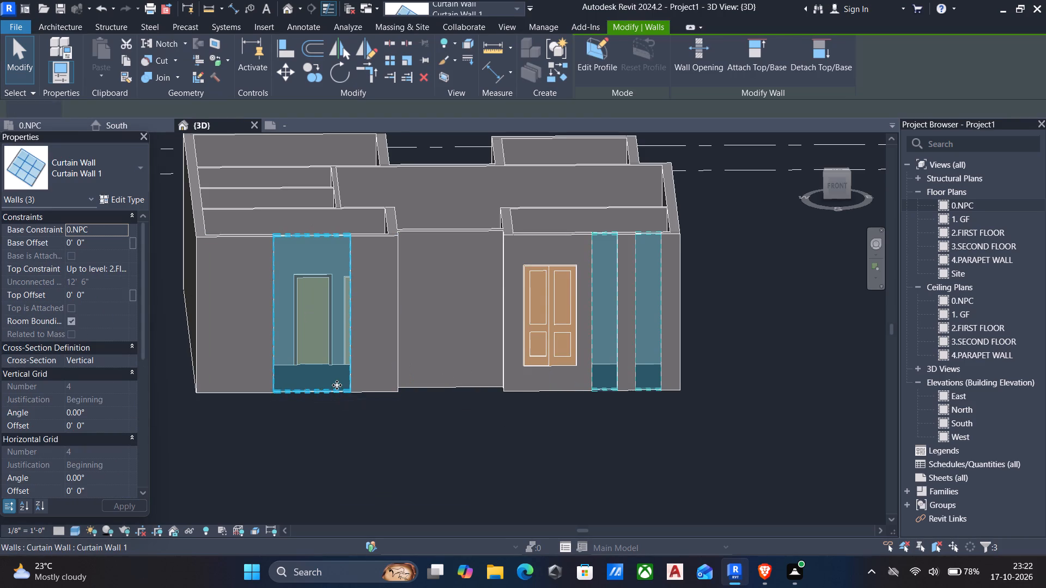
pyautogui.click(124, 231)
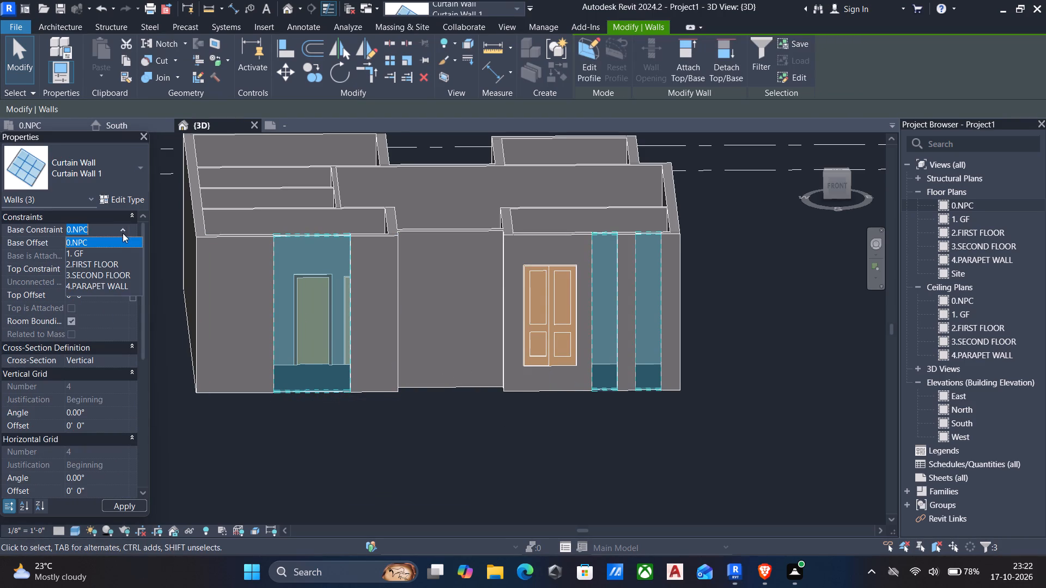
pyautogui.click(94, 251)
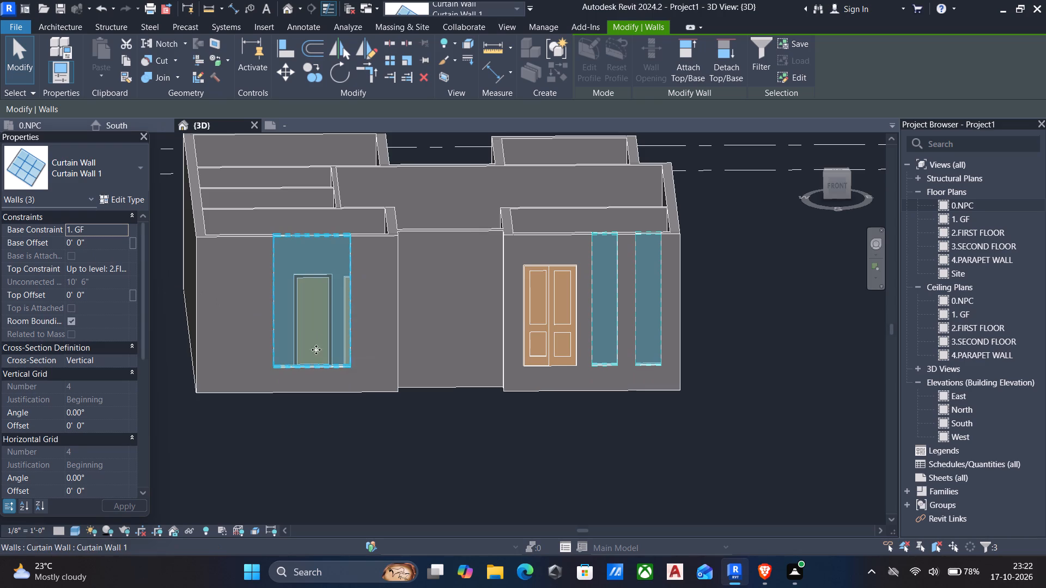
# Set the top offset of the three selected Curtain Wall 1 instances to -3'.
pyautogui.click(123, 291)
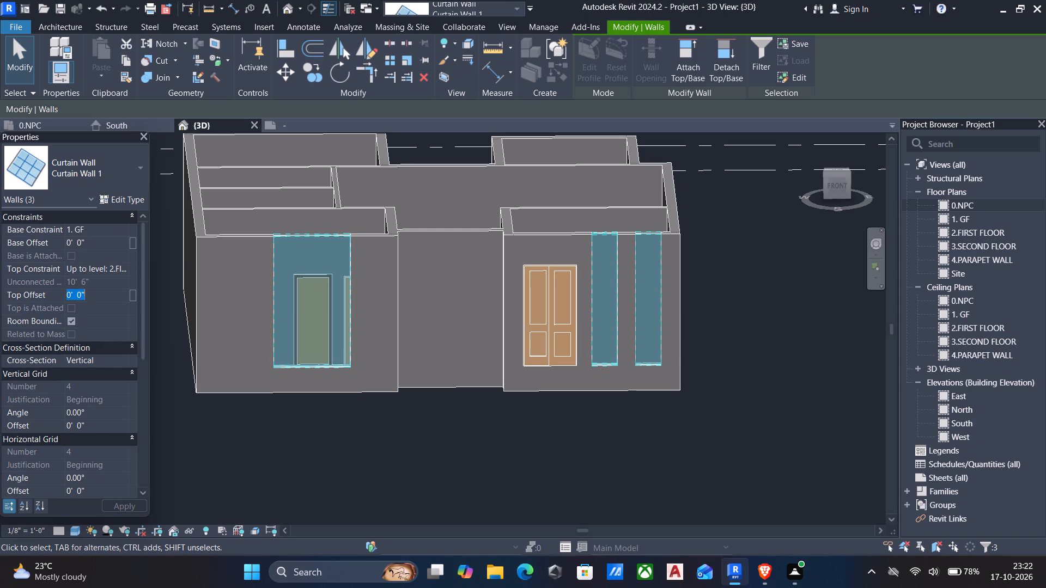
pyautogui.press('-')
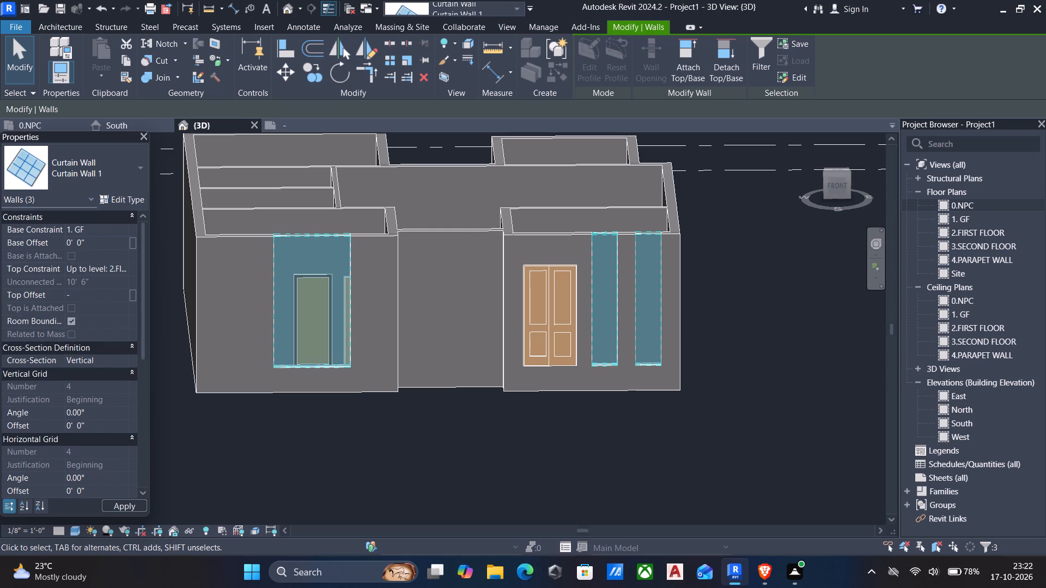
pyautogui.write("3'")
# Set the base offset of the three selected Curtain Wall 1 instances to 2'.
pyautogui.scroll(3, 654, 301)
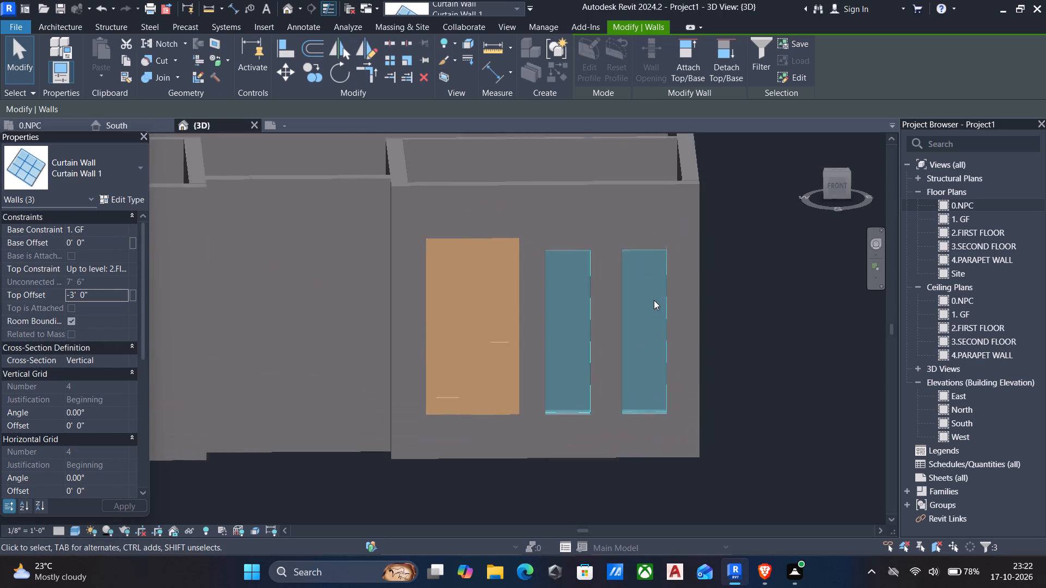
pyautogui.scroll(2, 654, 300)
pyautogui.scroll(1, 528, 267)
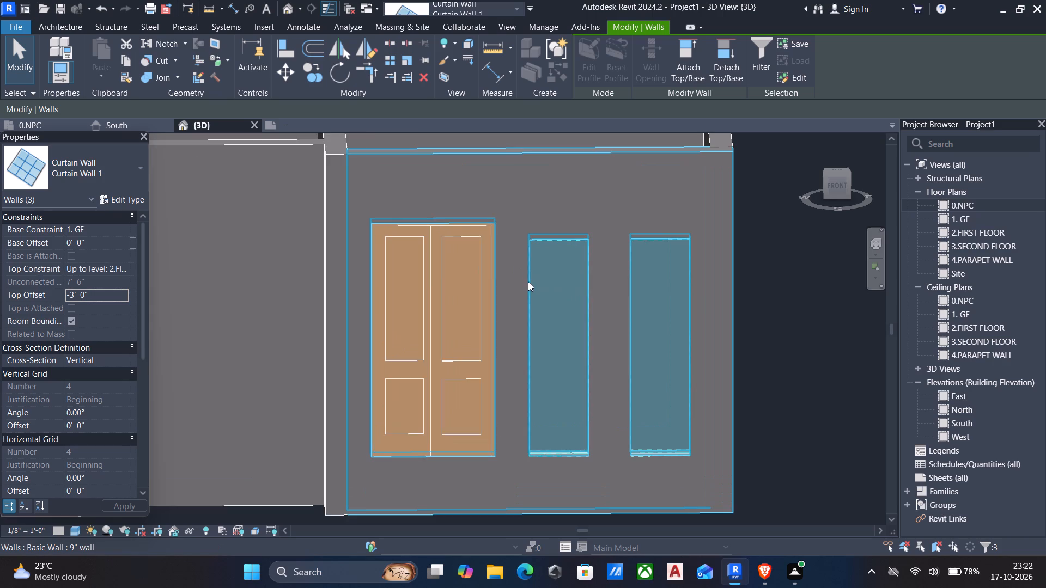
pyautogui.scroll(-8, 528, 281)
pyautogui.moveTo(488, 347); pyautogui.dragTo(615, 353, button='middle')
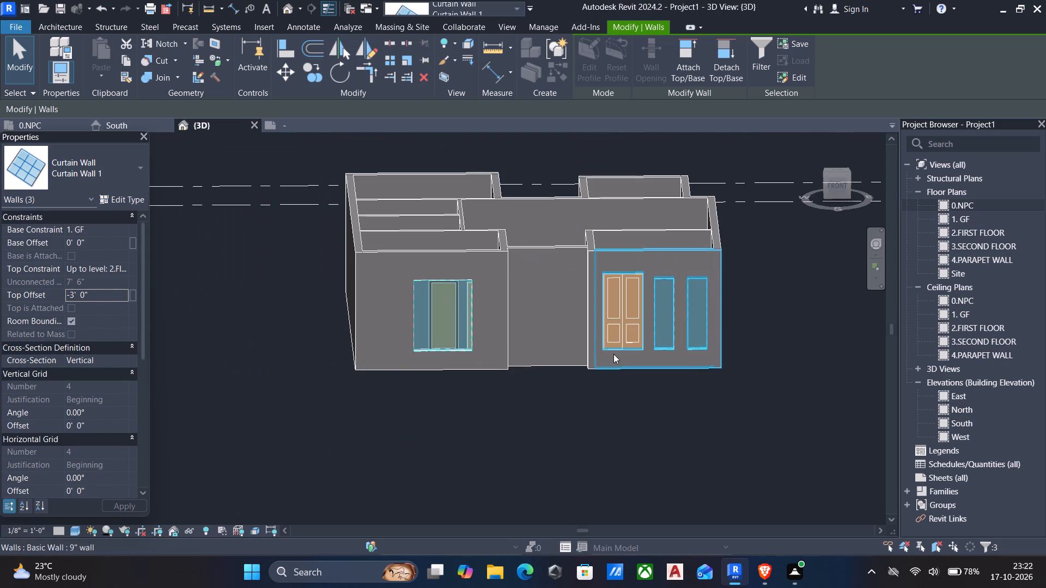
pyautogui.click(104, 243)
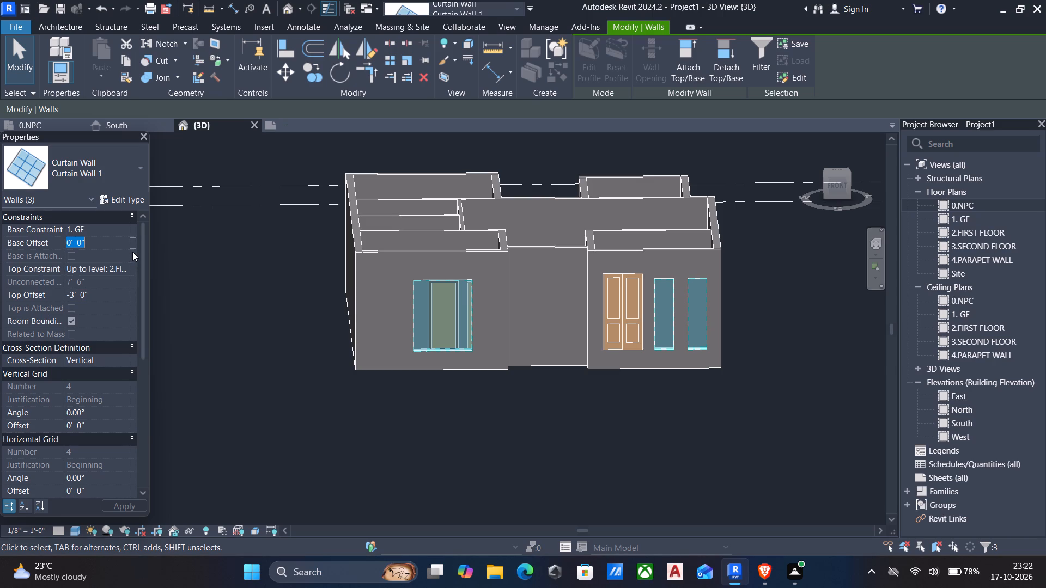
pyautogui.write("2'")
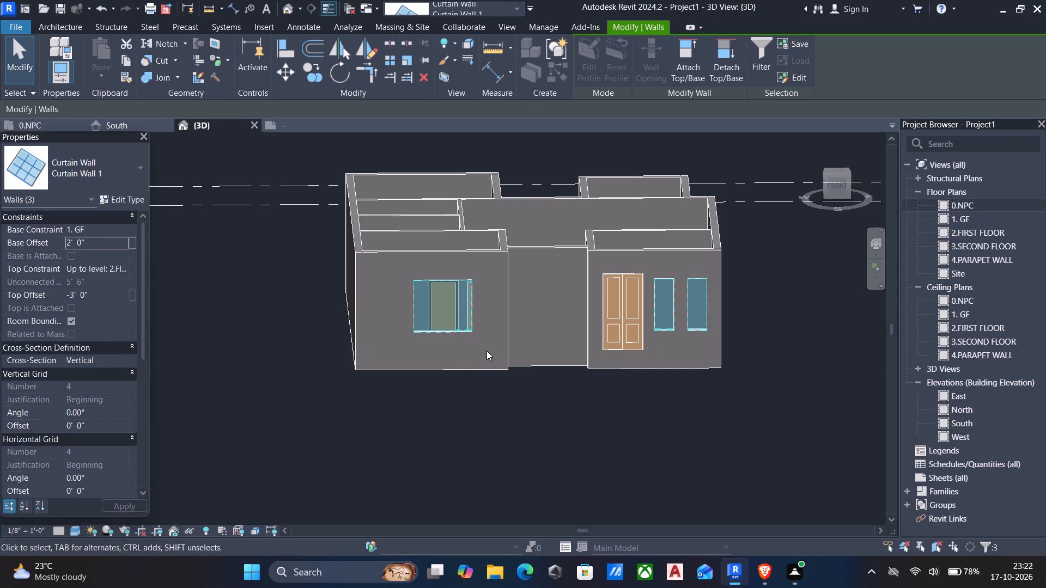
# From the front view, set the base offset of the two narrow curtain walls beside the double door to 1'.
pyautogui.scroll(4, 486, 346)
pyautogui.moveTo(450, 336); pyautogui.dragTo(436, 329, button='middle')
pyautogui.scroll(-2, 436, 329)
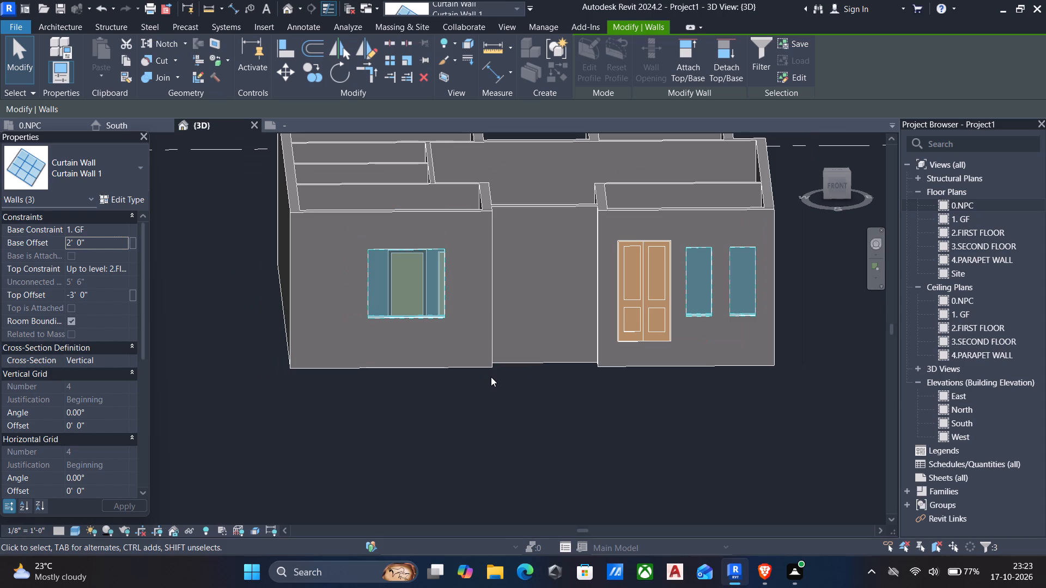
pyautogui.click(835, 185)
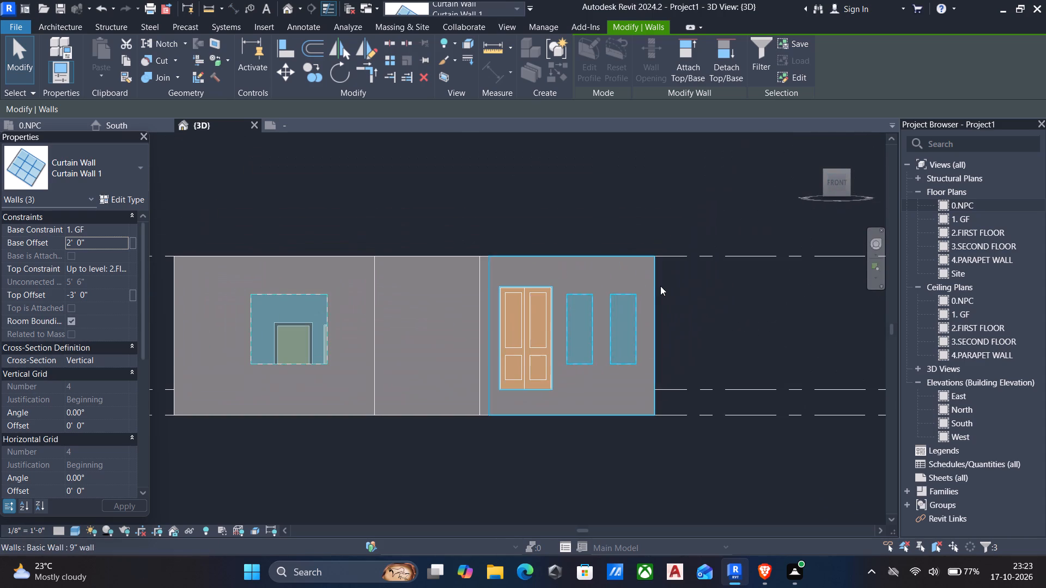
pyautogui.press('Escape')
pyautogui.click(580, 364)
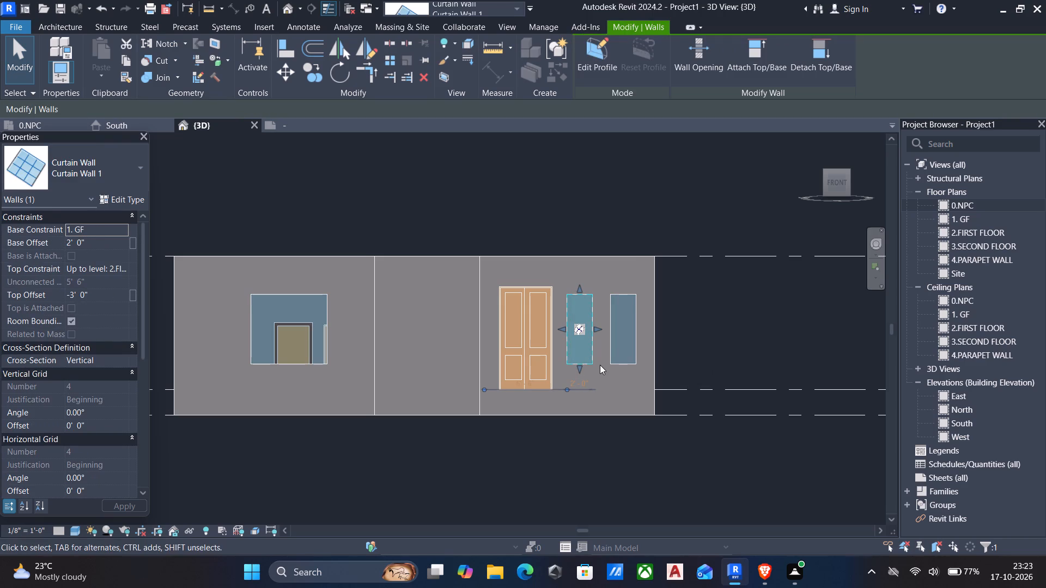
pyautogui.keyDown('ctrl'); pyautogui.click(630, 352); pyautogui.keyUp('ctrl')
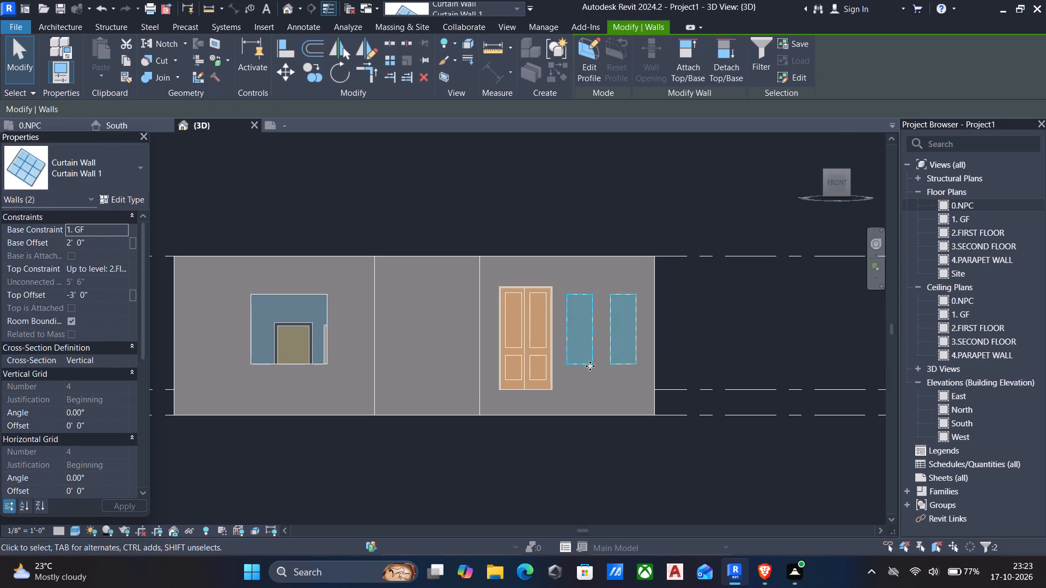
pyautogui.click(103, 243)
pyautogui.write("1'")
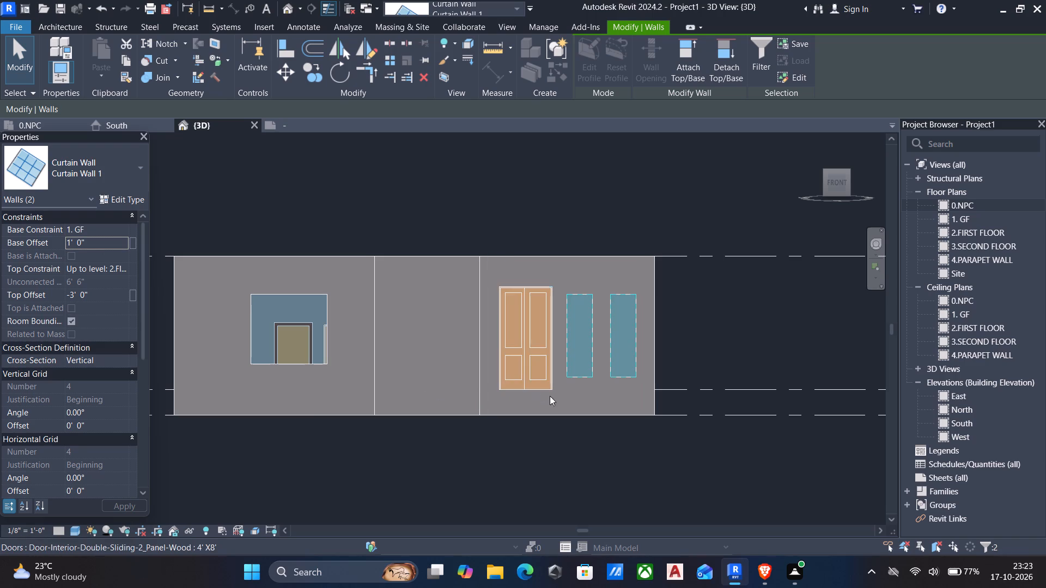
# Align the top edges of all three front curtain walls with the top of the 4' X8' double sliding door.
pyautogui.press('a')
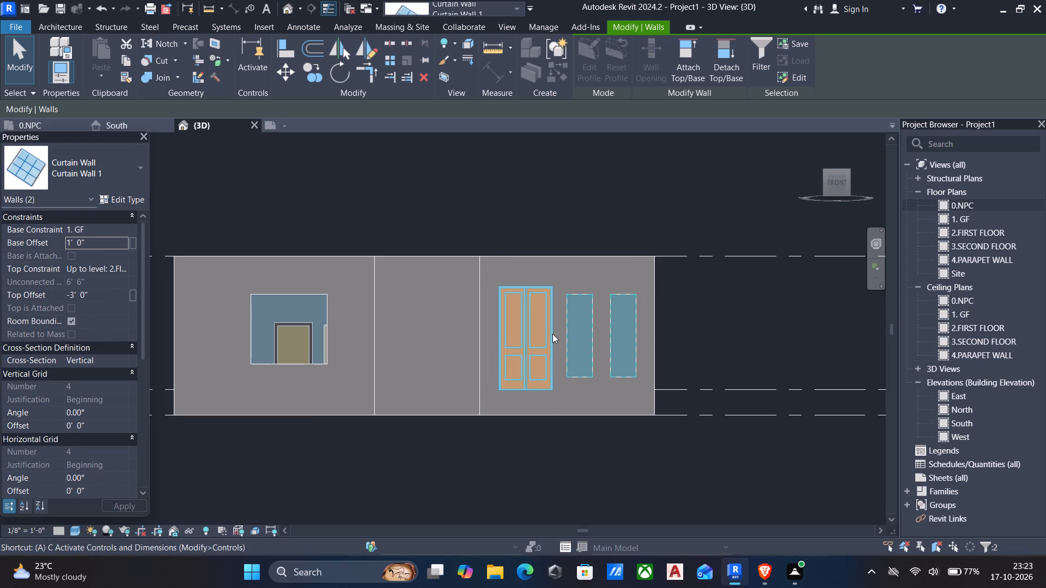
pyautogui.press('l')
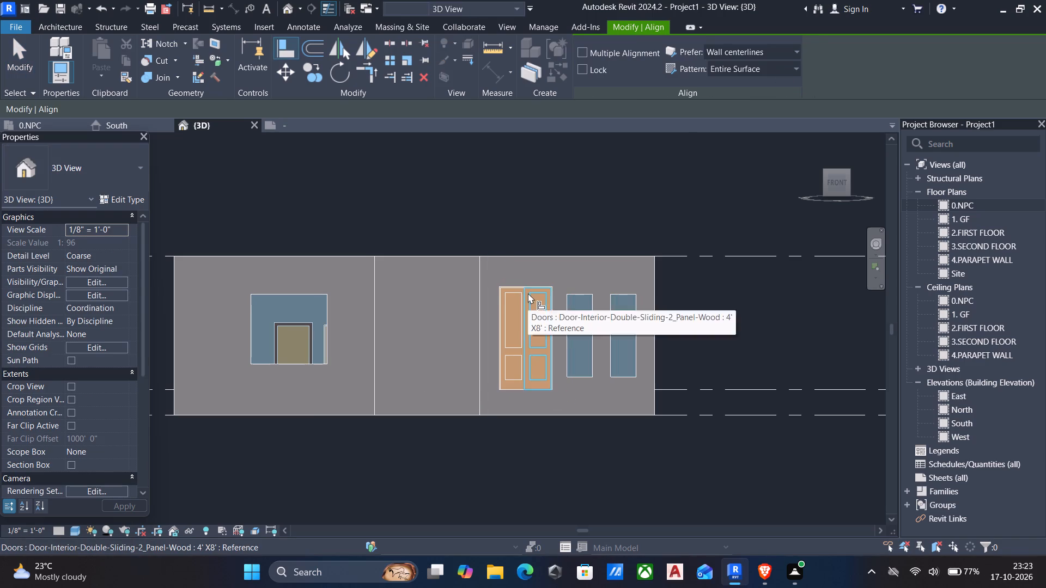
pyautogui.click(520, 285)
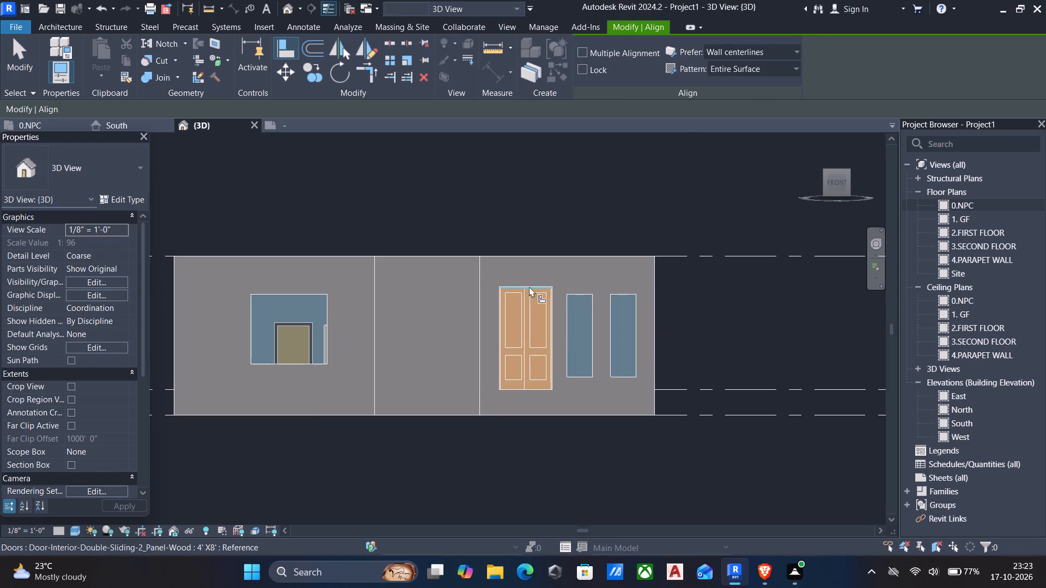
pyautogui.keyDown('ctrl'); pyautogui.click(576, 296); pyautogui.keyUp('ctrl')
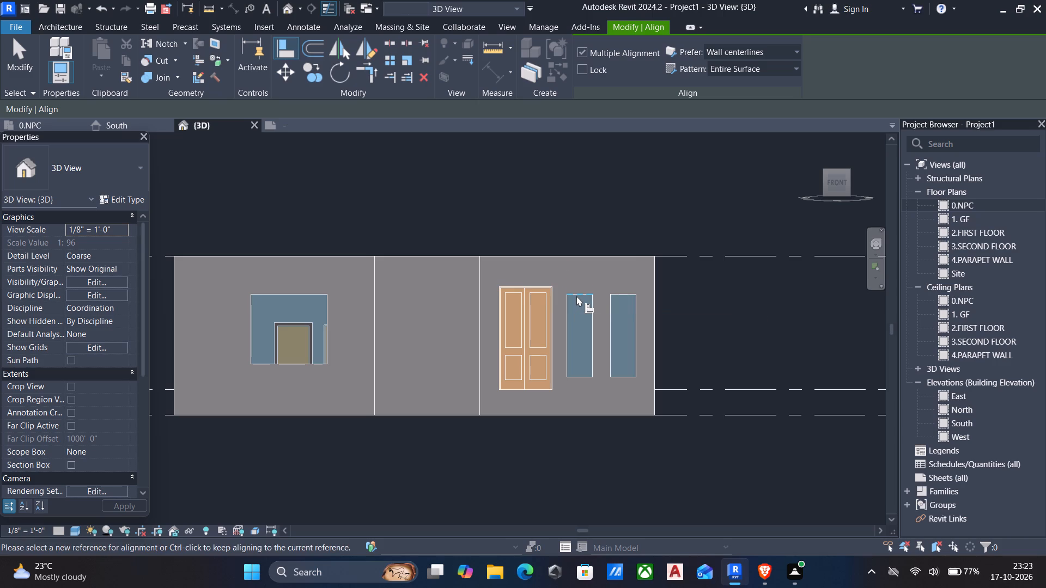
pyautogui.keyDown('ctrl'); pyautogui.click(612, 296); pyautogui.keyUp('ctrl')
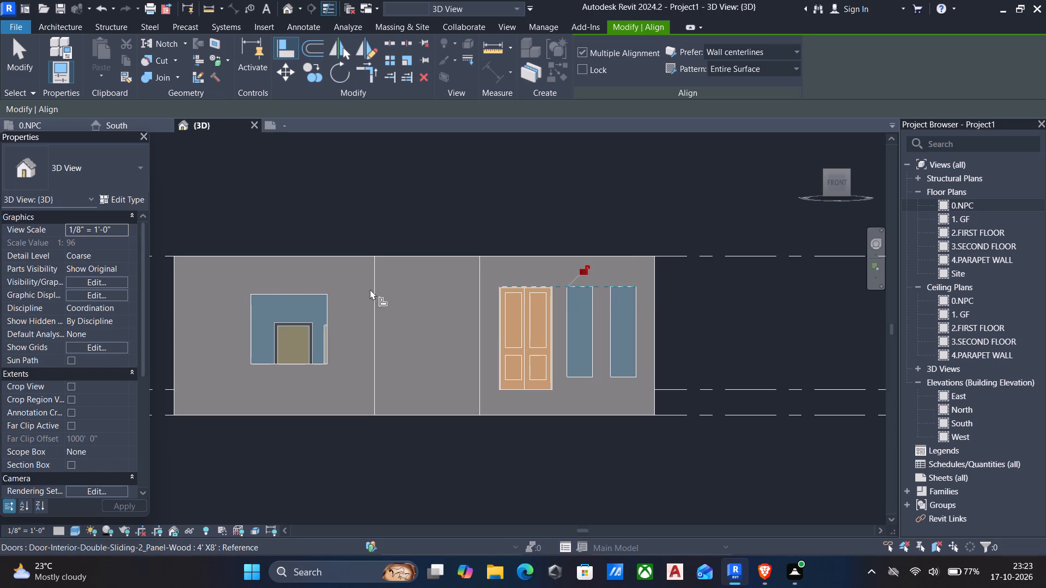
pyautogui.keyDown('ctrl'); pyautogui.click(296, 291); pyautogui.keyUp('ctrl')
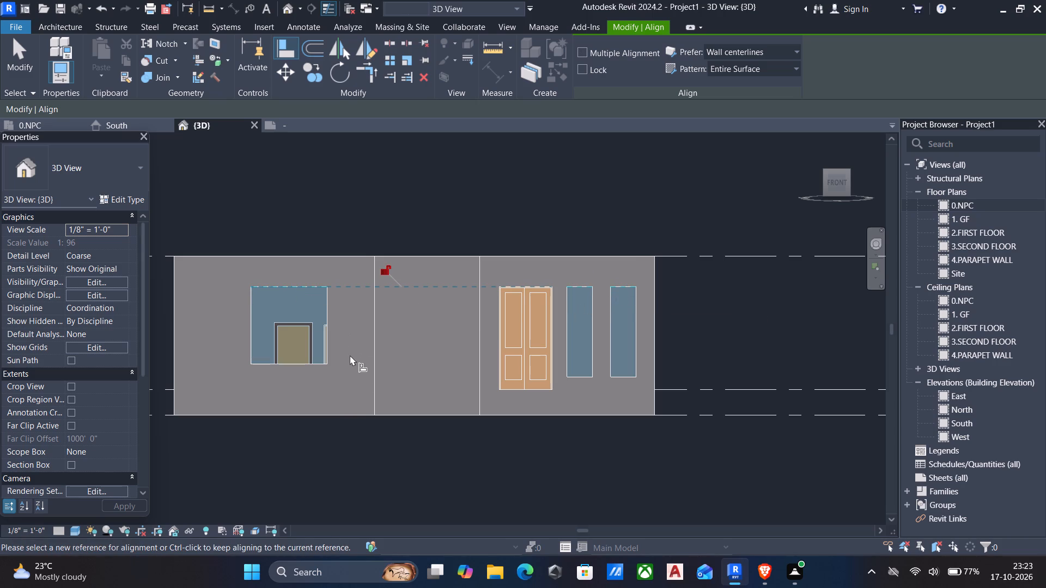
pyautogui.press('Escape')
# Examine the front wall's curtain wall windows and double door from several angles in 3D.
pyautogui.moveTo(387, 379); pyautogui.dragTo(411, 341, button='middle')
pyautogui.scroll(-1, 411, 341)
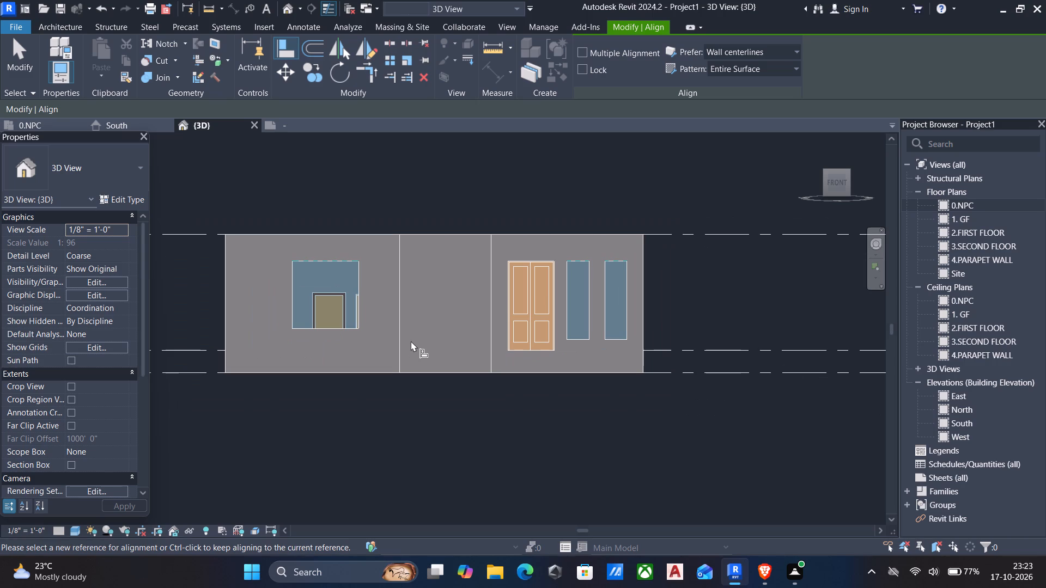
pyautogui.scroll(-1, 411, 341)
pyautogui.keyDown('shift'); pyautogui.moveTo(422, 345); pyautogui.dragTo(337, 430, button='middle'); pyautogui.keyUp('shift')
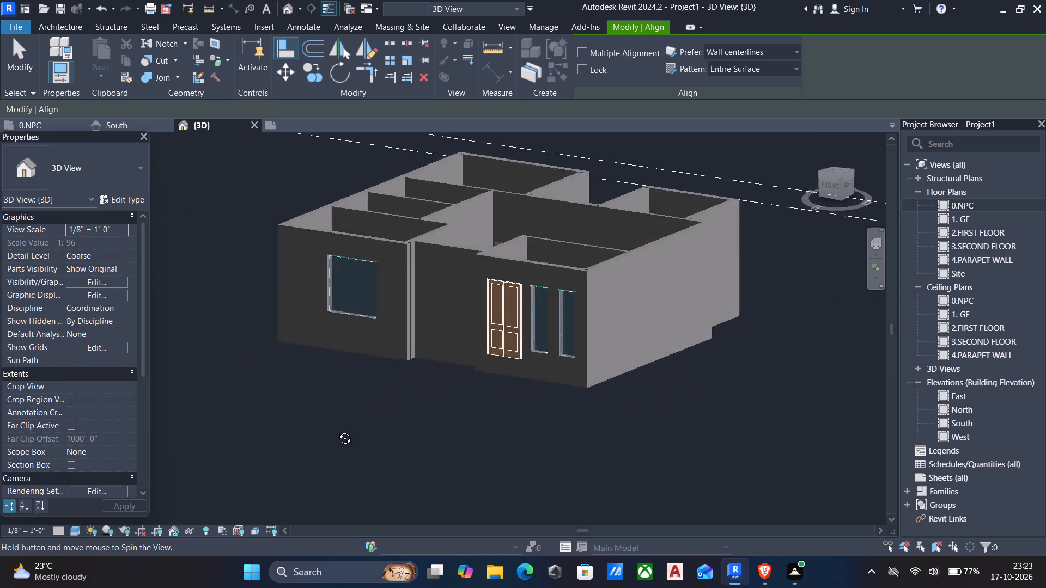
pyautogui.keyDown('shift'); pyautogui.moveTo(337, 430); pyautogui.dragTo(475, 432, button='middle'); pyautogui.keyUp('shift')
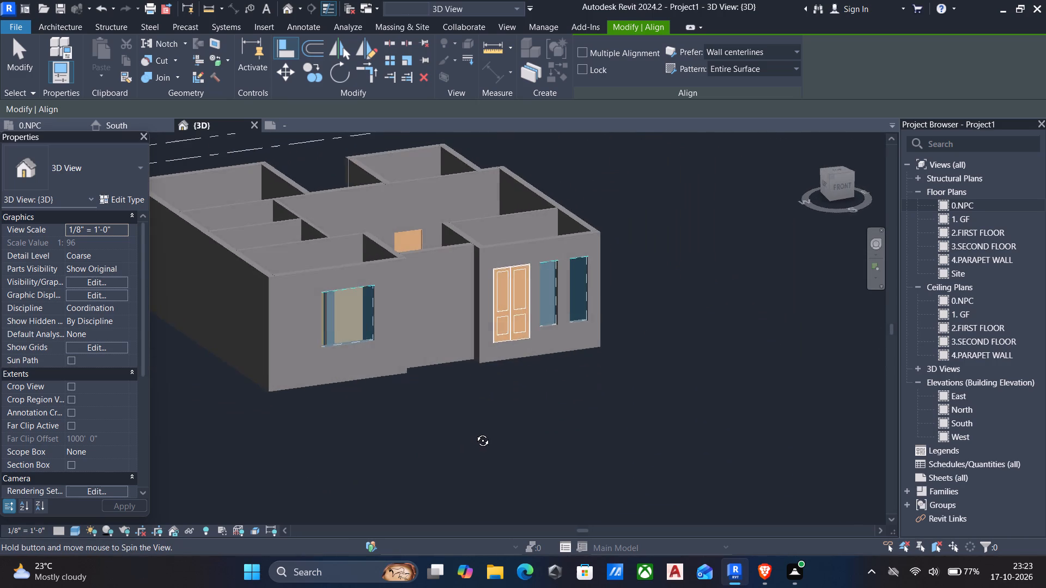
pyautogui.keyDown('shift'); pyautogui.moveTo(475, 432); pyautogui.dragTo(420, 408, button='middle'); pyautogui.keyUp('shift')
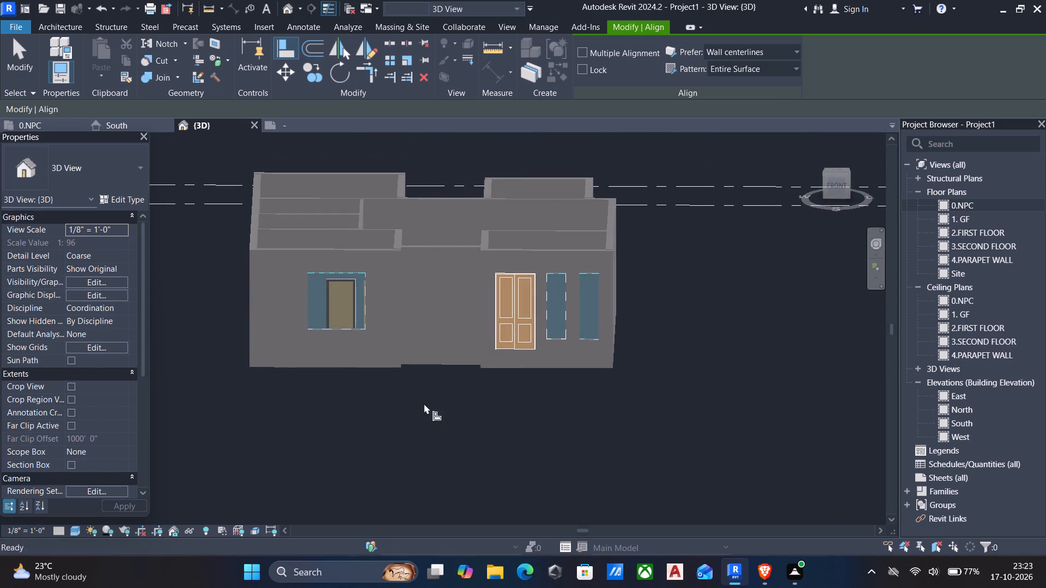
# Open the 0.NPC floor plan.
pyautogui.doubleClick(976, 199)
pyautogui.scroll(-2, 690, 262)
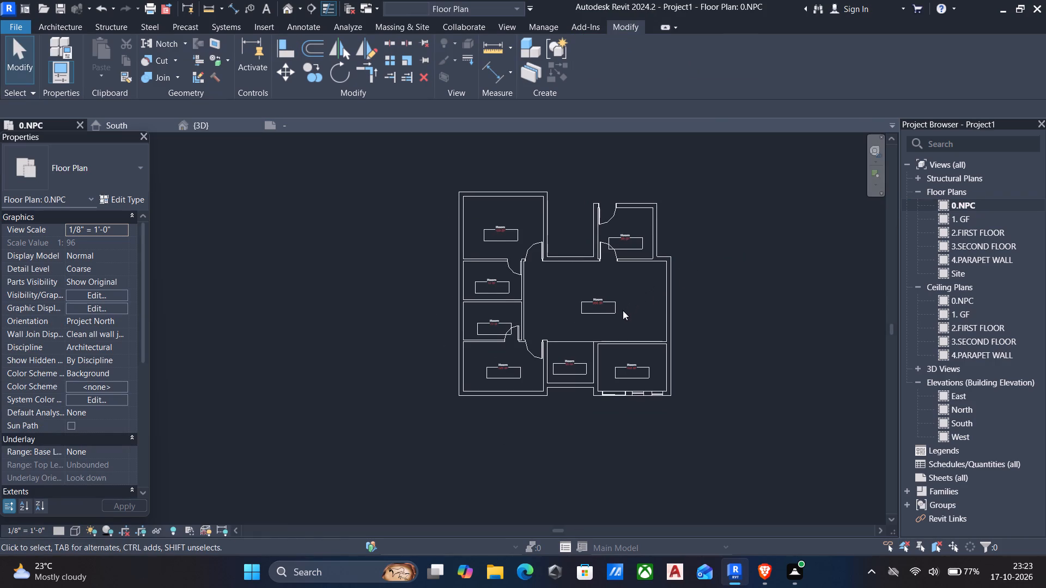
pyautogui.moveTo(619, 315); pyautogui.dragTo(581, 312, button='middle')
pyautogui.scroll(1, 551, 332)
pyautogui.moveTo(501, 298); pyautogui.dragTo(486, 357, button='middle')
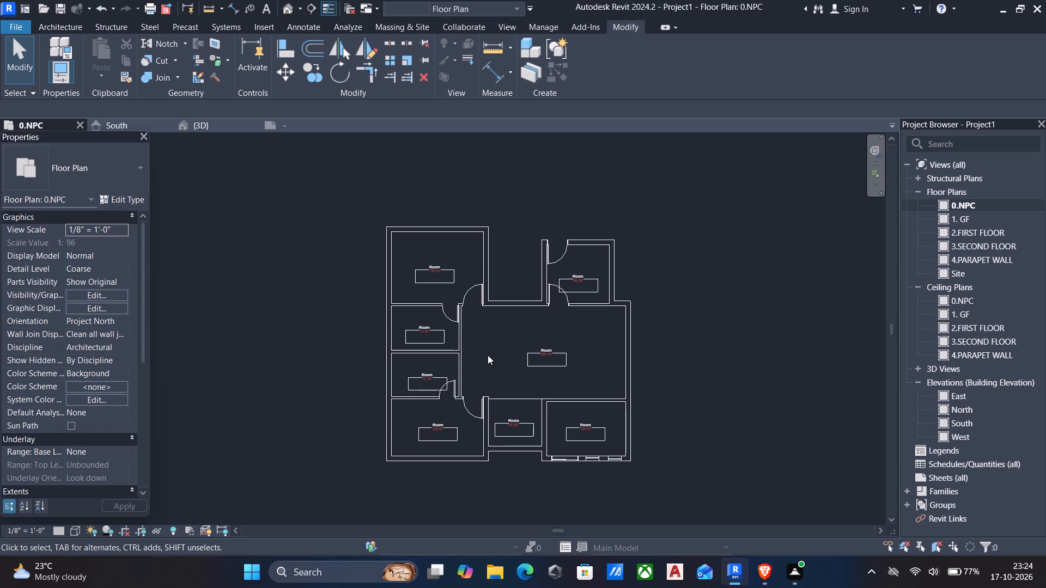
pyautogui.moveTo(464, 343); pyautogui.dragTo(462, 323, button='middle')
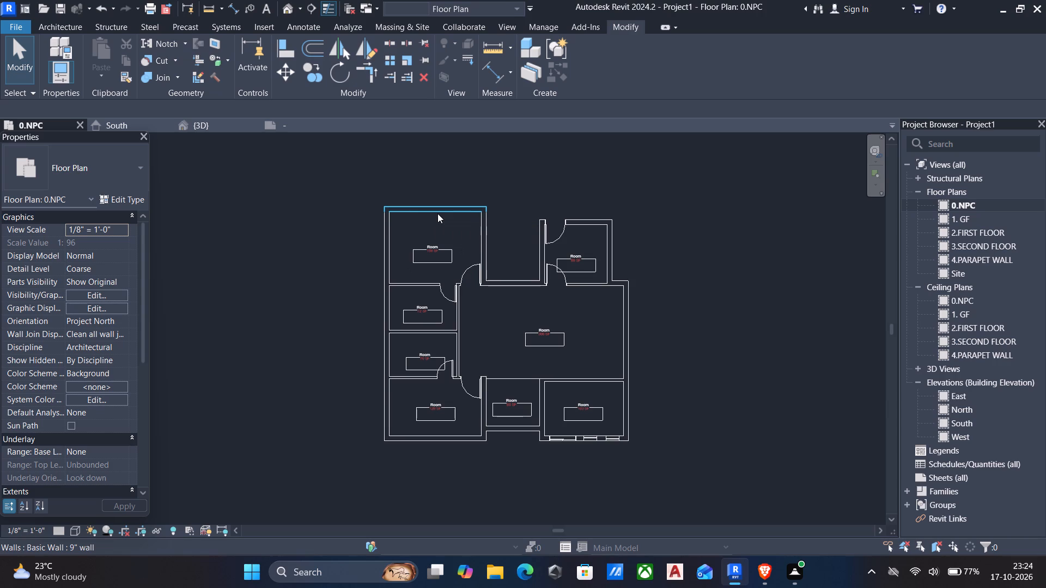
pyautogui.scroll(2, 437, 215)
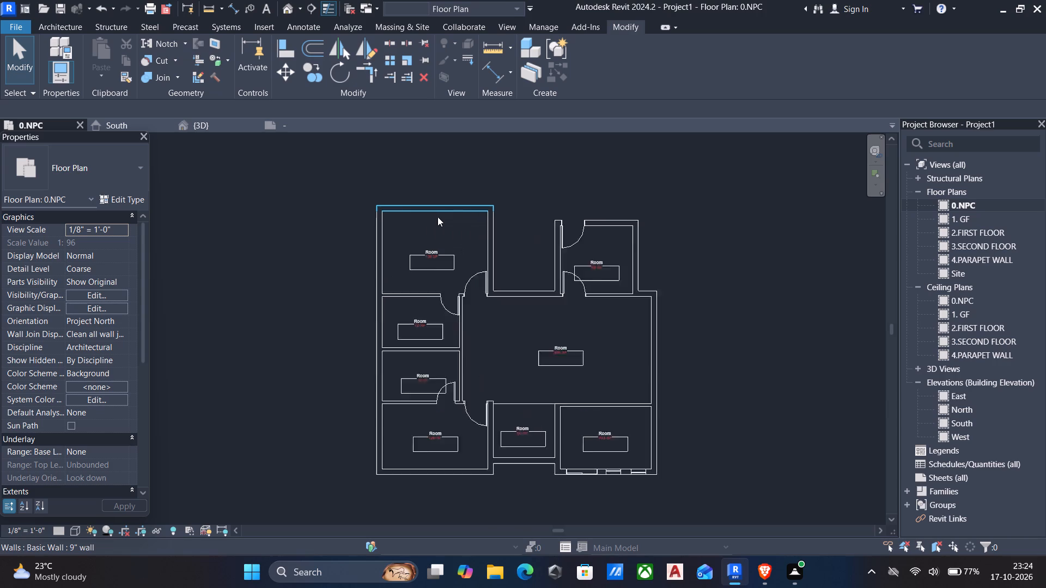
pyautogui.scroll(2, 437, 217)
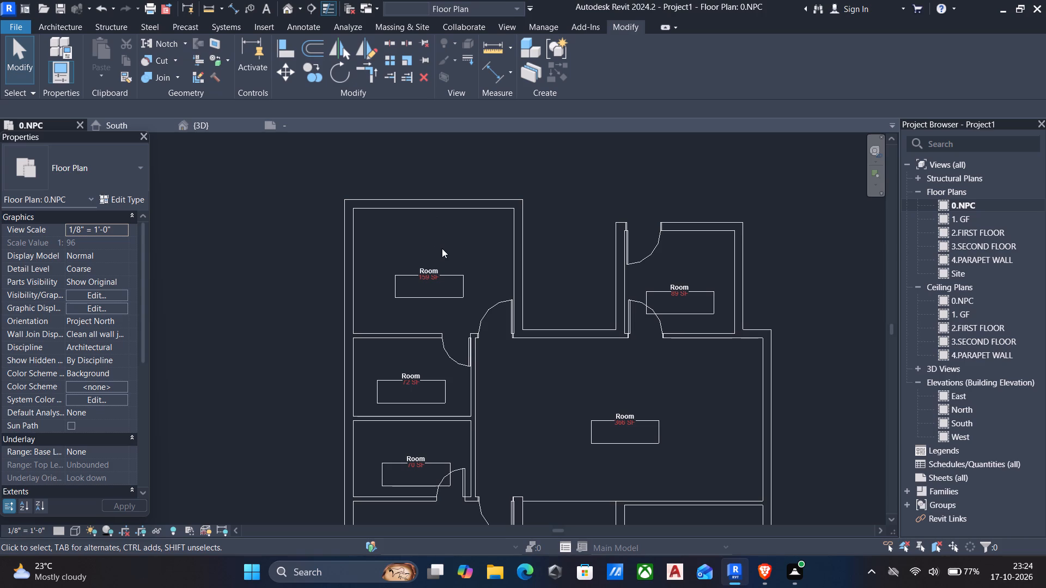
# Start window placement and open the US library's Windows folder for loading families.
pyautogui.write('dr')
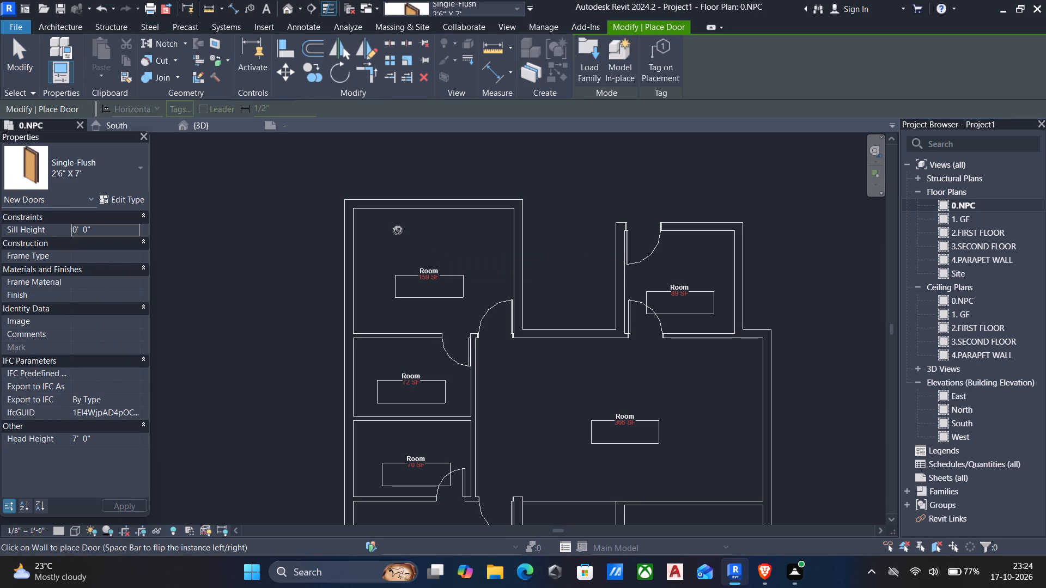
pyautogui.press('Escape')
pyautogui.write('wn')
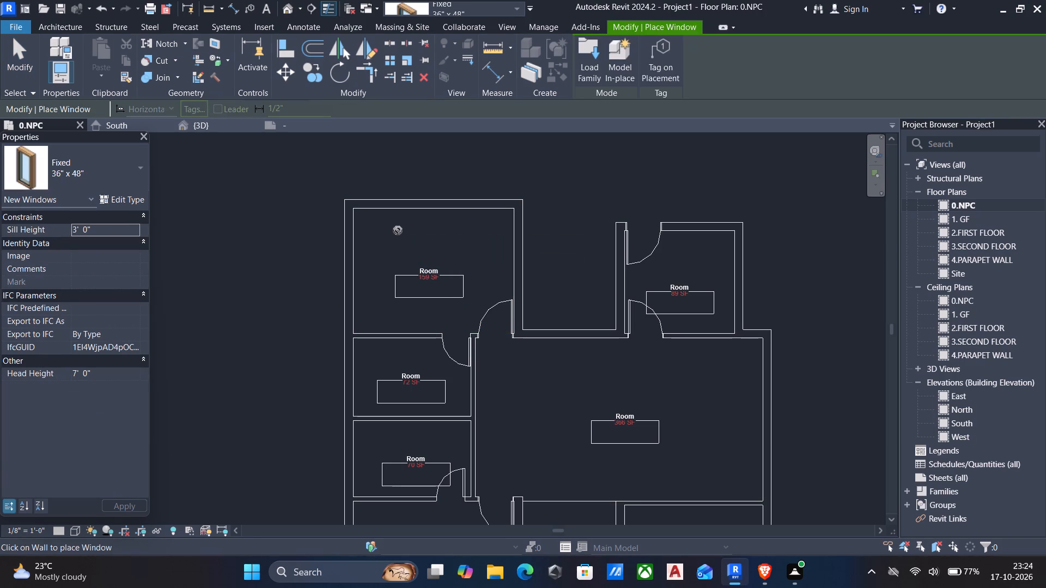
pyautogui.click(590, 58)
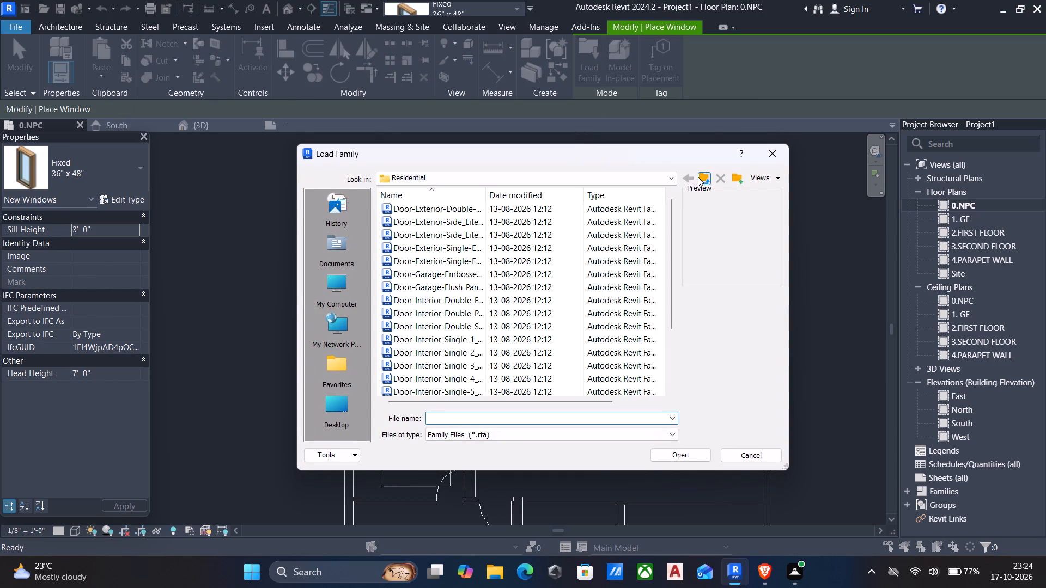
pyautogui.click(700, 177)
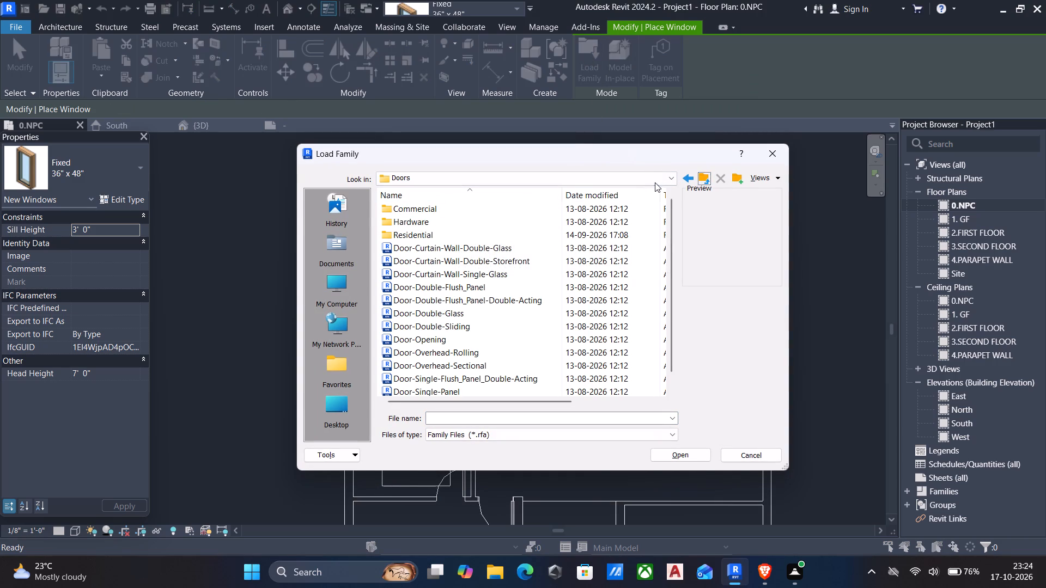
pyautogui.click(701, 179)
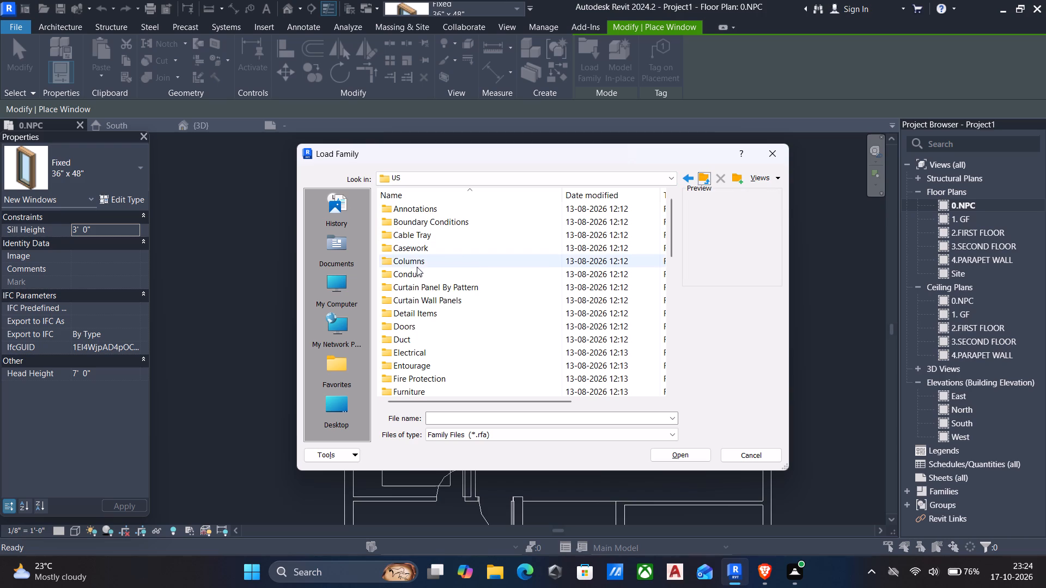
pyautogui.scroll(-14, 418, 281)
pyautogui.scroll(-14, 442, 338)
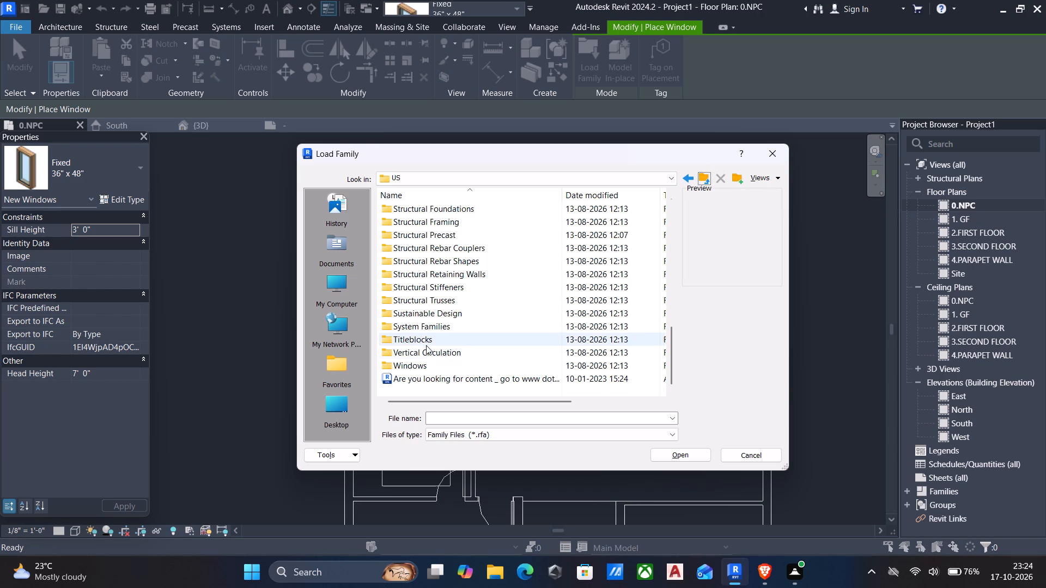
pyautogui.doubleClick(391, 365)
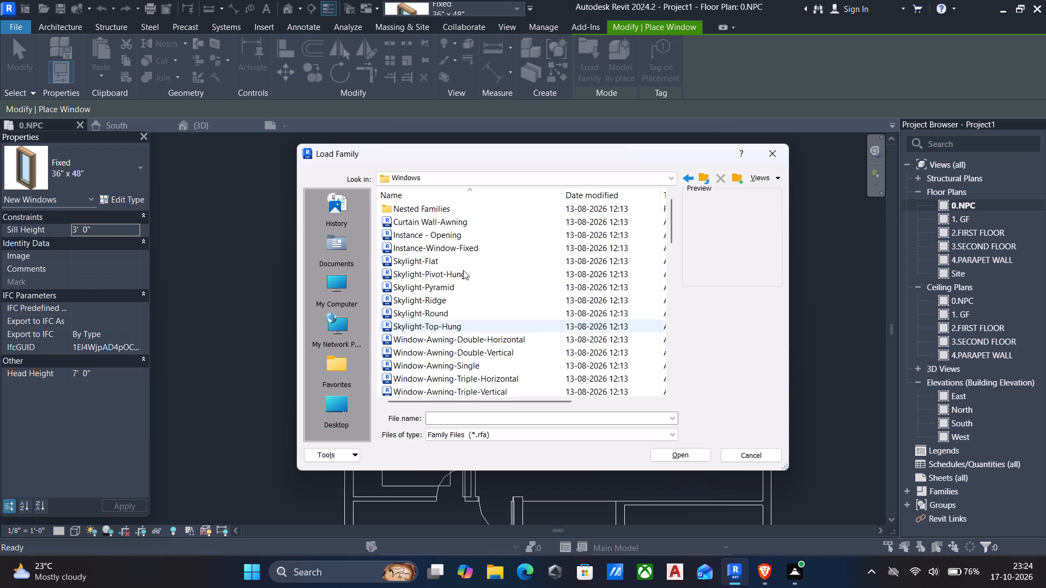
# Preview several window families in the folder and select Window-Louvers for loading.
pyautogui.scroll(-20, 461, 242)
pyautogui.scroll(-2, 461, 242)
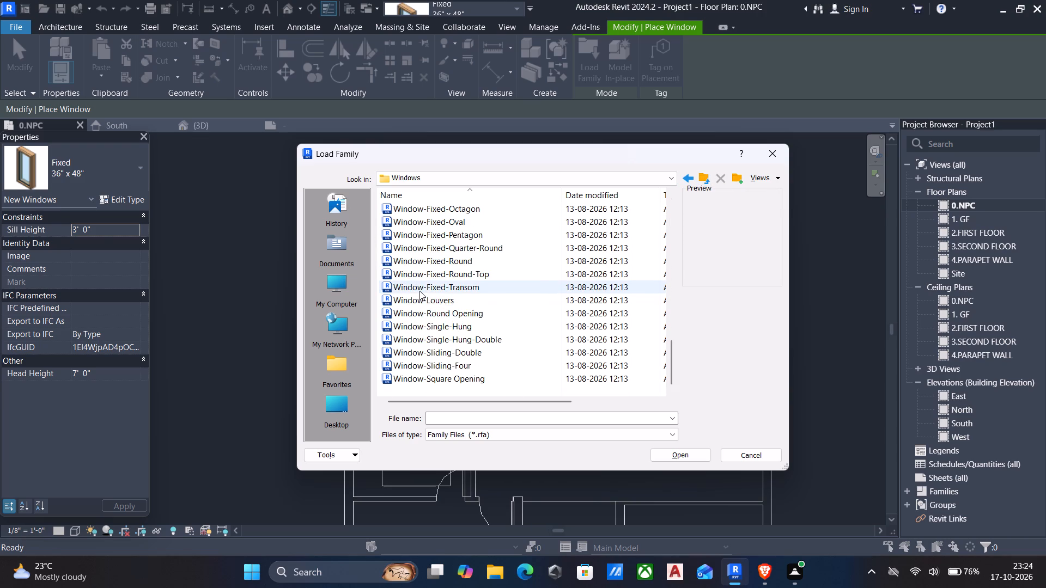
pyautogui.click(411, 374)
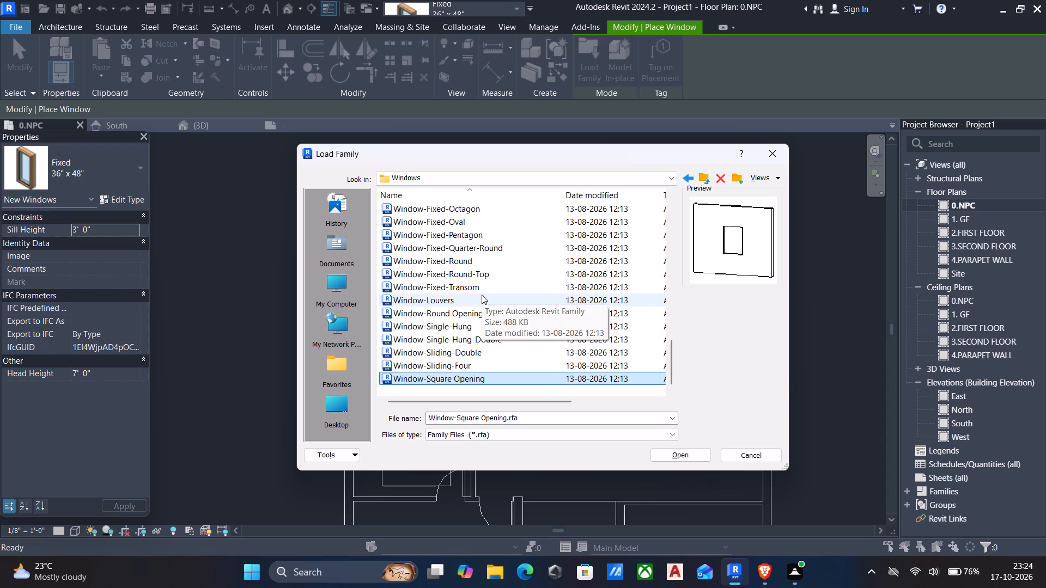
pyautogui.press('Up')
pyautogui.press('Up')
pyautogui.press('Up')
pyautogui.press('Up')
pyautogui.press('Up')
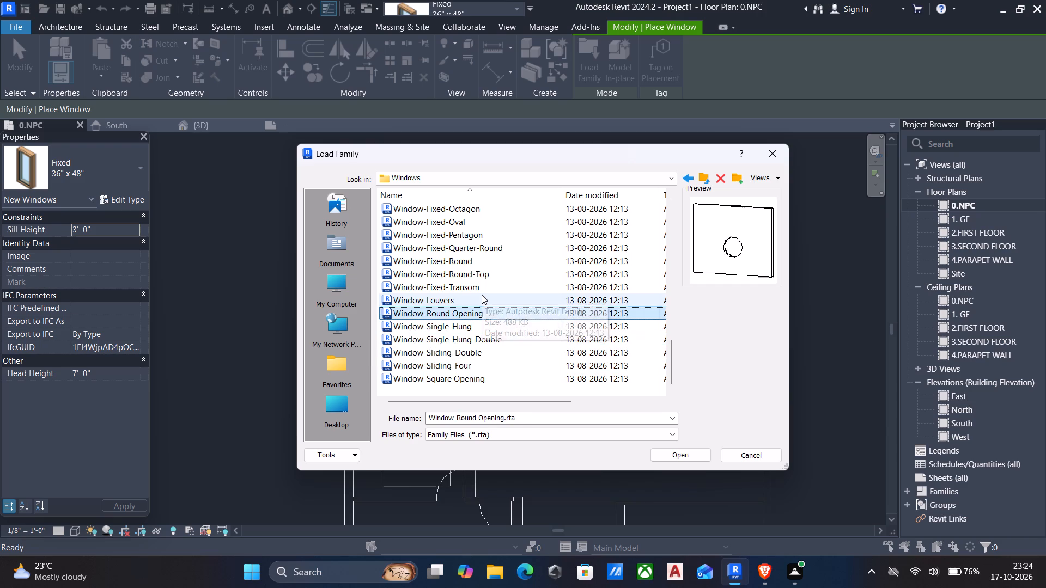
pyautogui.press('Up')
pyautogui.press('Up')
pyautogui.press('Down')
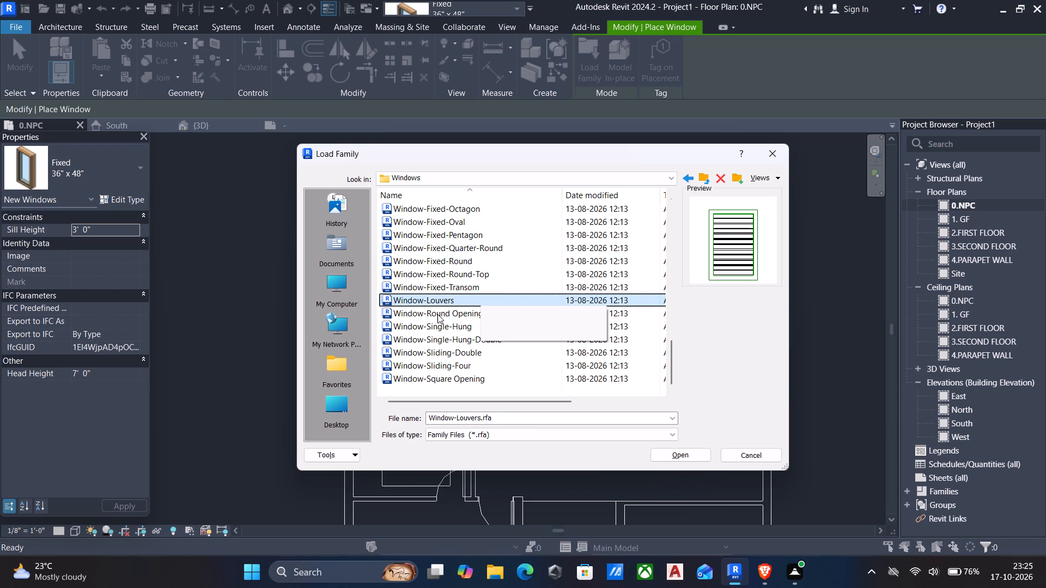
pyautogui.click(435, 303)
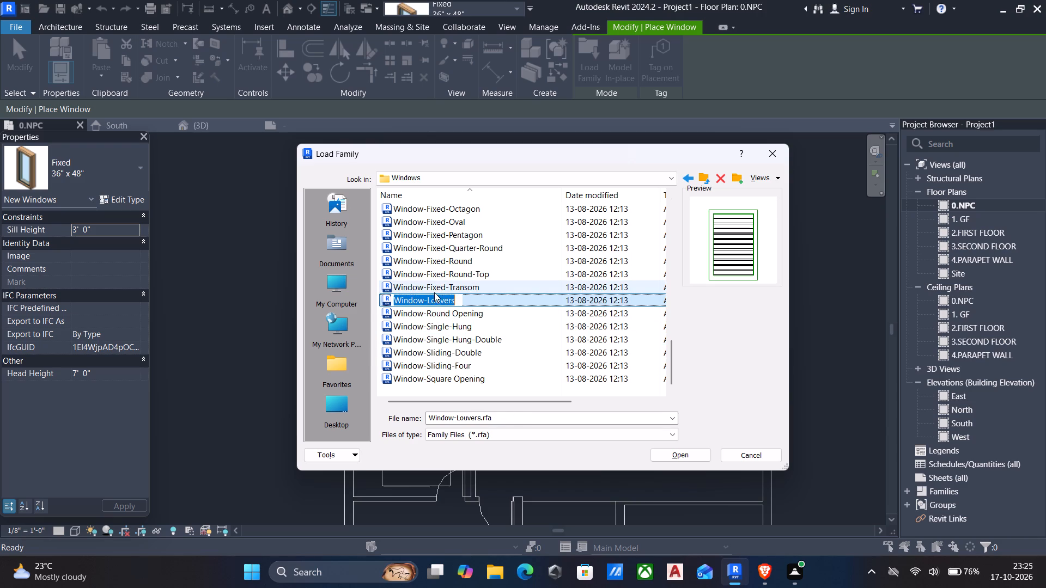
pyautogui.click(489, 299)
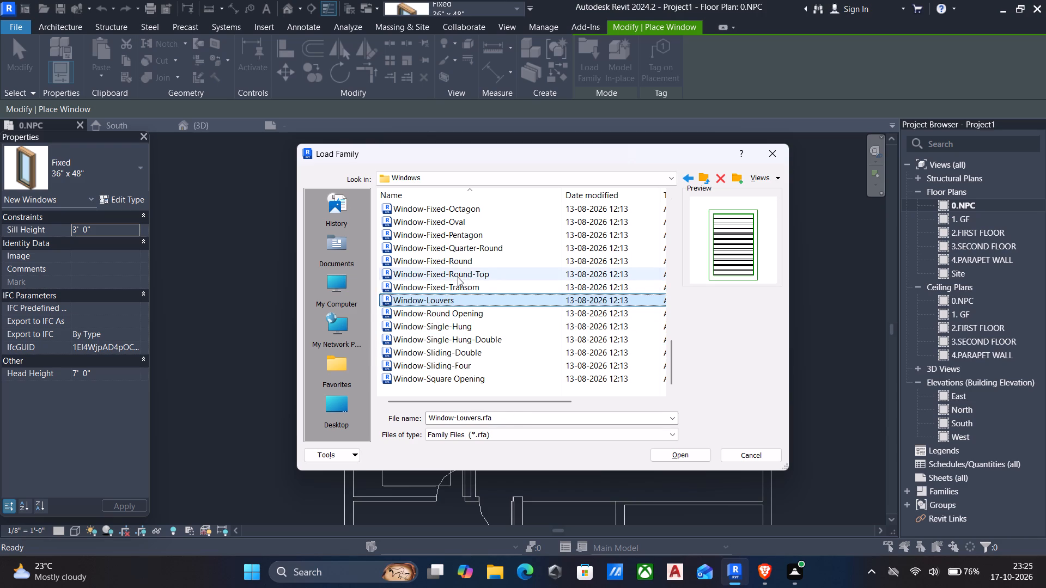
# Add Window-Casement-Triple-Middle-Transom and Window-Casement-Triple-Side-Transom to the selection, previewing neighbouring families, and load all three selected families.
pyautogui.scroll(4, 458, 277)
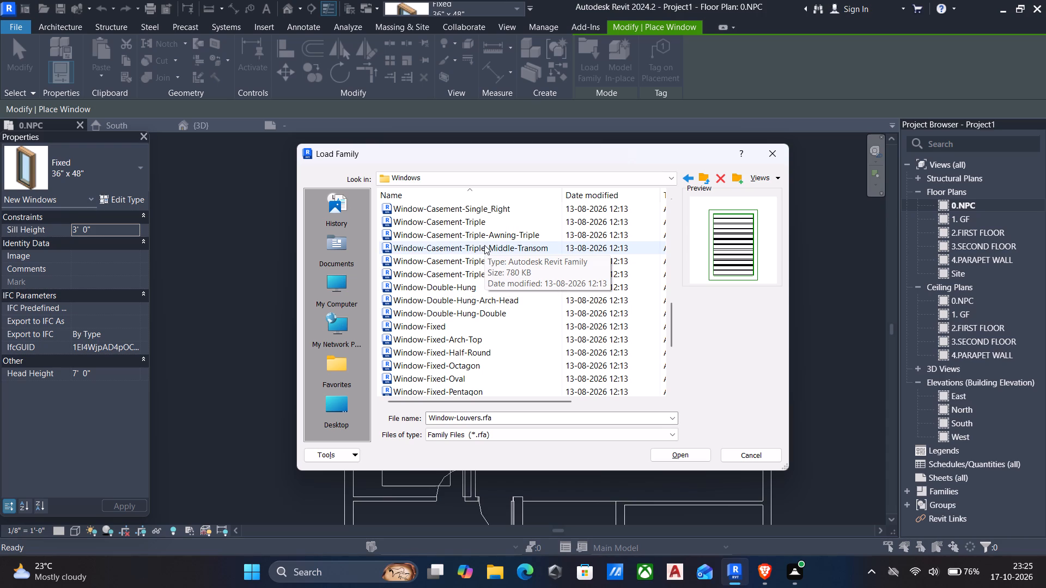
pyautogui.keyDown('ctrl'); pyautogui.click(485, 245); pyautogui.keyUp('ctrl')
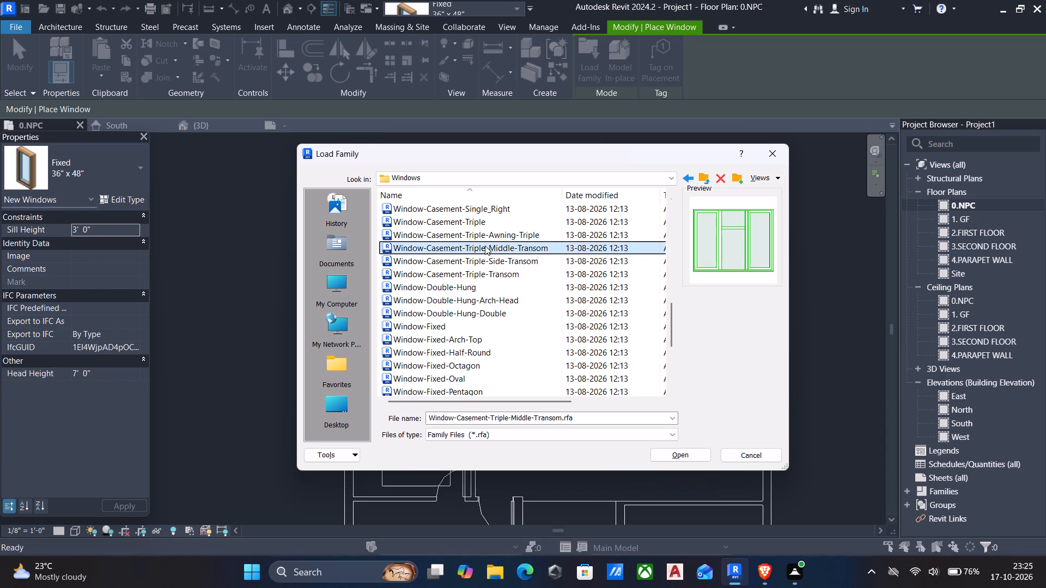
pyautogui.keyDown('ctrl'); pyautogui.click(483, 258); pyautogui.keyUp('ctrl')
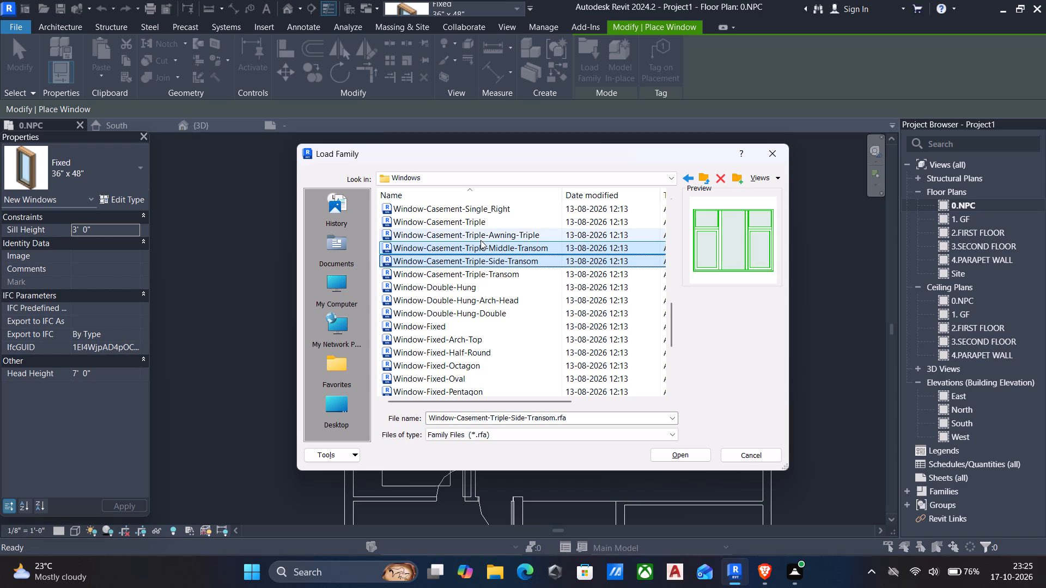
pyautogui.keyDown('ctrl'); pyautogui.click(478, 276); pyautogui.keyUp('ctrl')
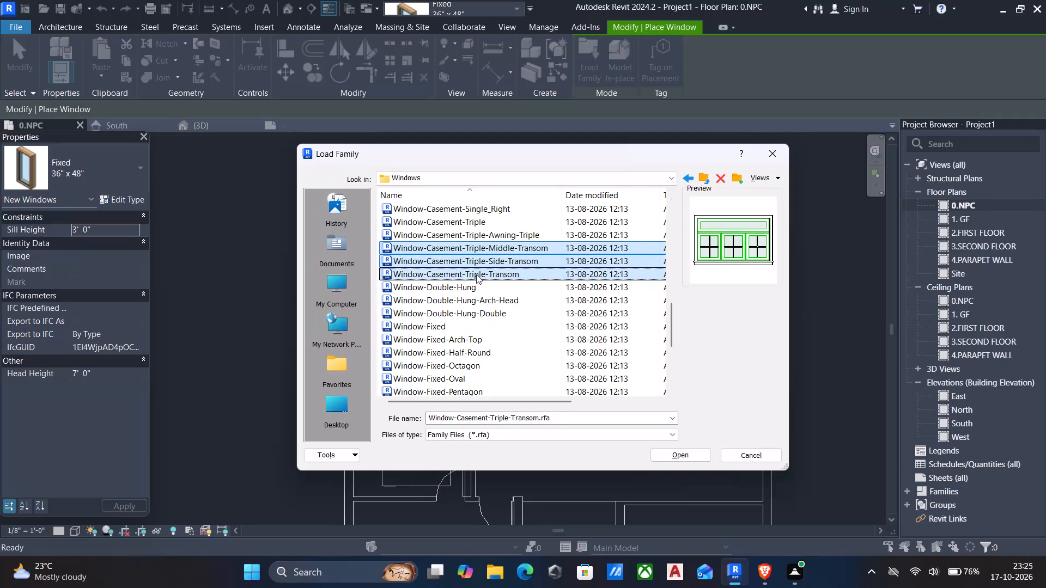
pyautogui.keyDown('ctrl'); pyautogui.click(476, 274); pyautogui.keyUp('ctrl')
pyautogui.keyDown('ctrl'); pyautogui.click(461, 285); pyautogui.keyUp('ctrl')
pyautogui.keyDown('ctrl'); pyautogui.click(461, 285); pyautogui.keyUp('ctrl')
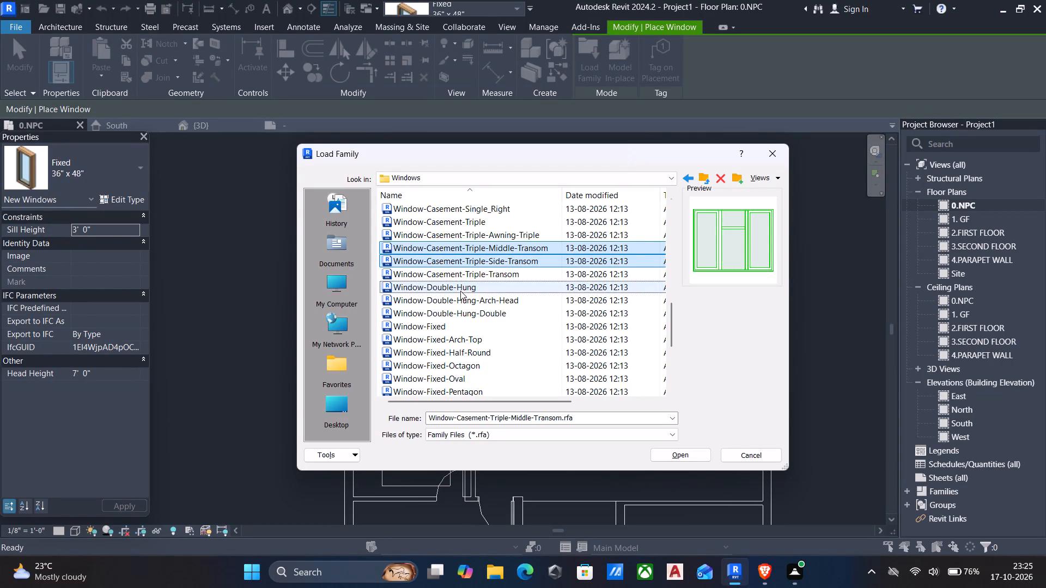
pyautogui.keyDown('ctrl'); pyautogui.click(460, 299); pyautogui.keyUp('ctrl')
pyautogui.keyDown('ctrl'); pyautogui.click(460, 299); pyautogui.keyUp('ctrl')
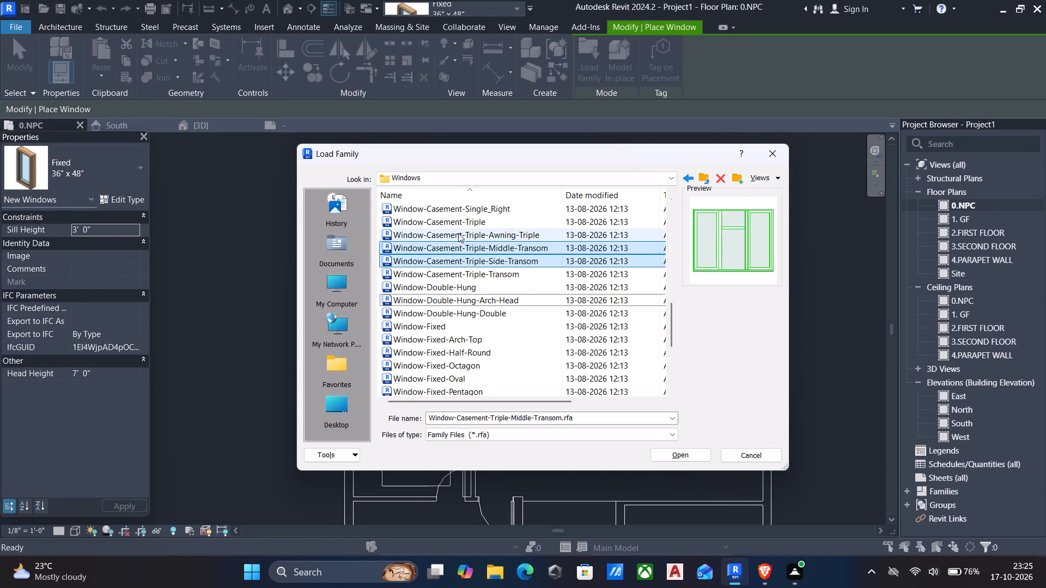
pyautogui.keyDown('ctrl'); pyautogui.click(455, 225); pyautogui.keyUp('ctrl')
pyautogui.keyDown('ctrl'); pyautogui.click(455, 224); pyautogui.keyUp('ctrl')
pyautogui.keyDown('ctrl'); pyautogui.click(455, 235); pyautogui.keyUp('ctrl')
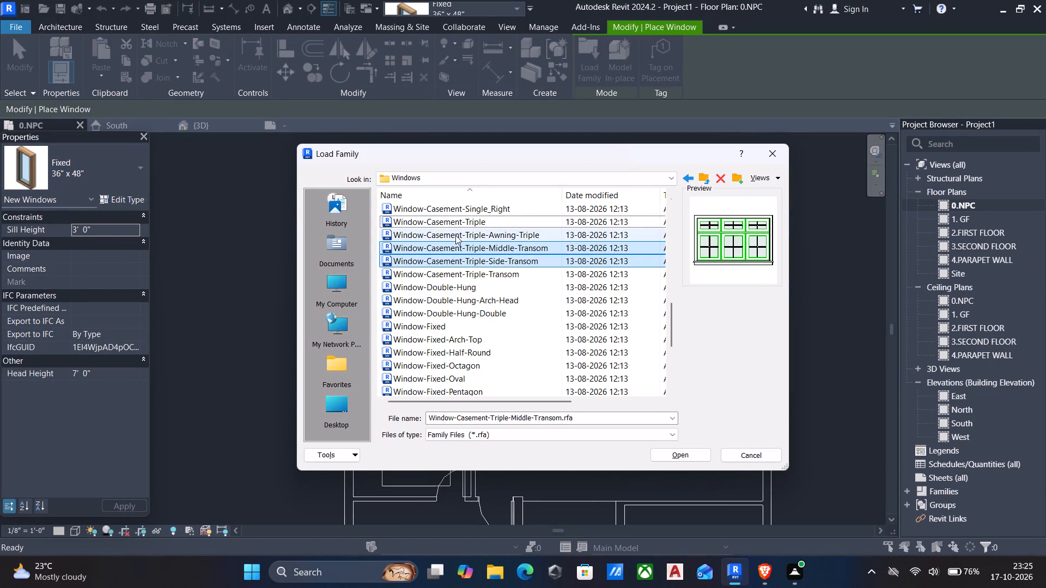
pyautogui.keyDown('ctrl'); pyautogui.click(455, 235); pyautogui.keyUp('ctrl')
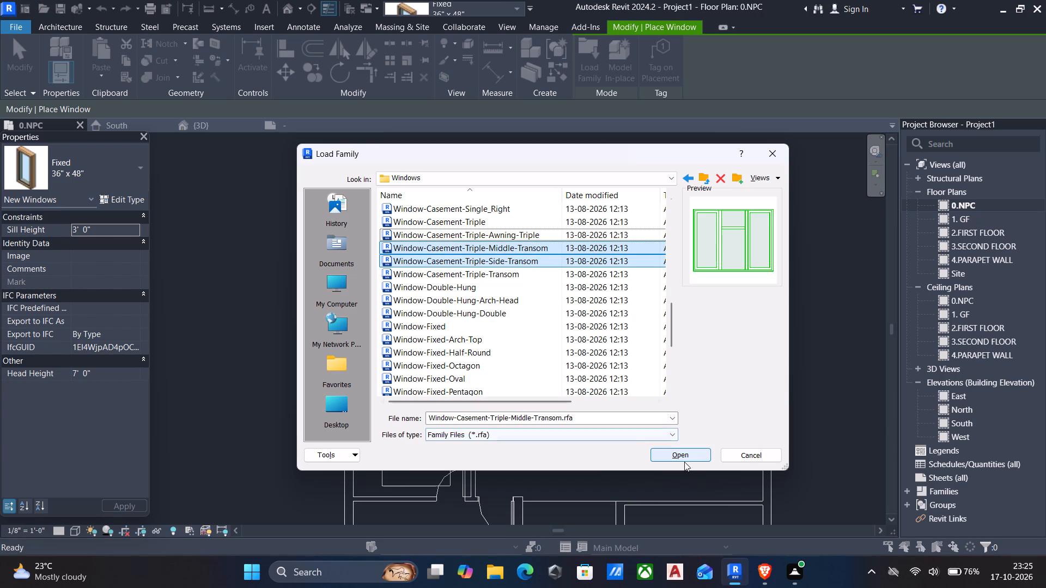
pyautogui.click(685, 455)
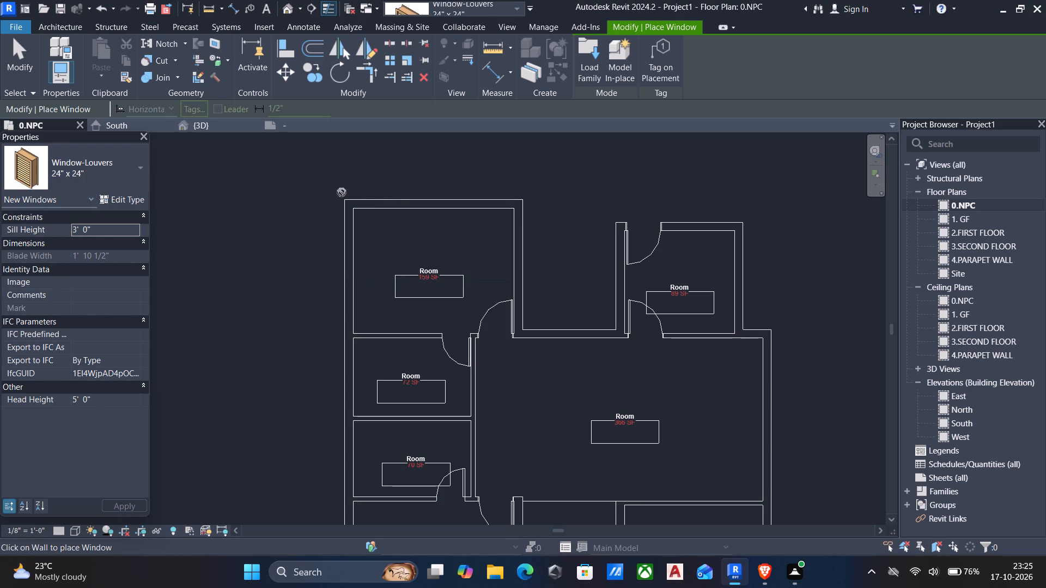
# Duplicate the 61" x 48" type of Window-Casement-Triple-Middle-Transom under the name 5' x4'.
pyautogui.click(80, 172)
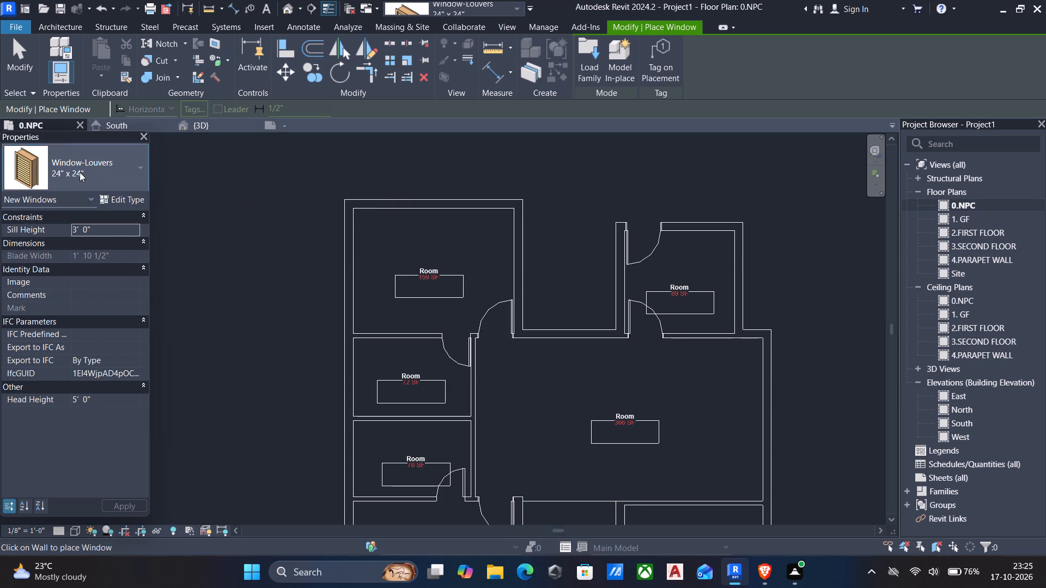
pyautogui.scroll(5, 50, 291)
pyautogui.scroll(-2, 49, 296)
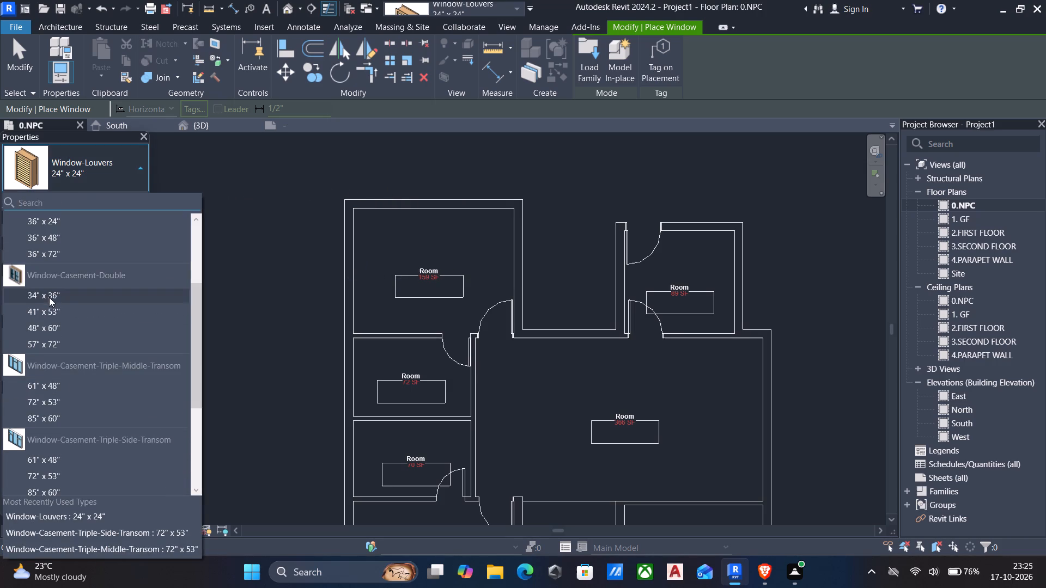
pyautogui.click(64, 388)
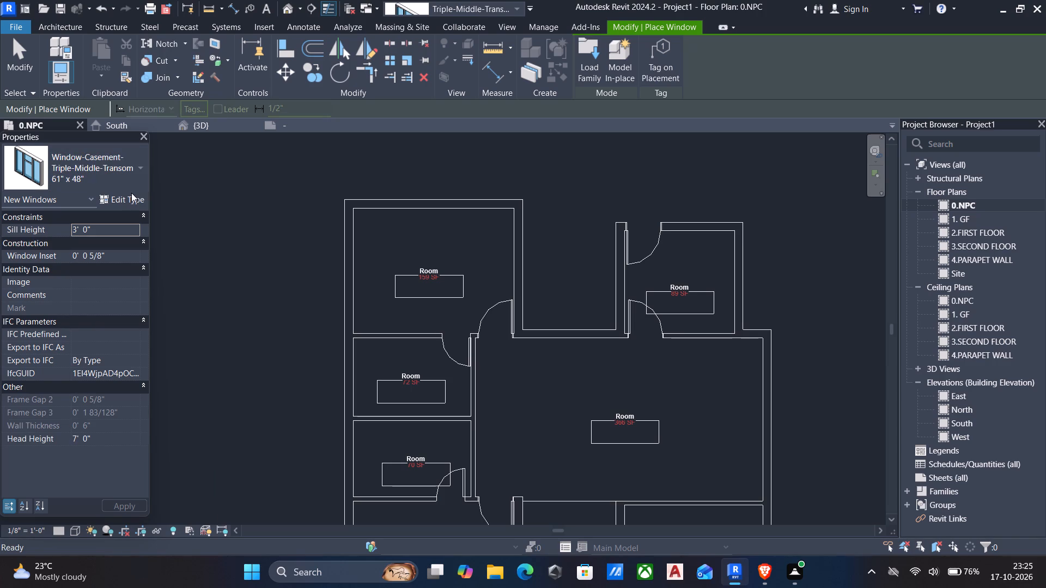
pyautogui.click(129, 198)
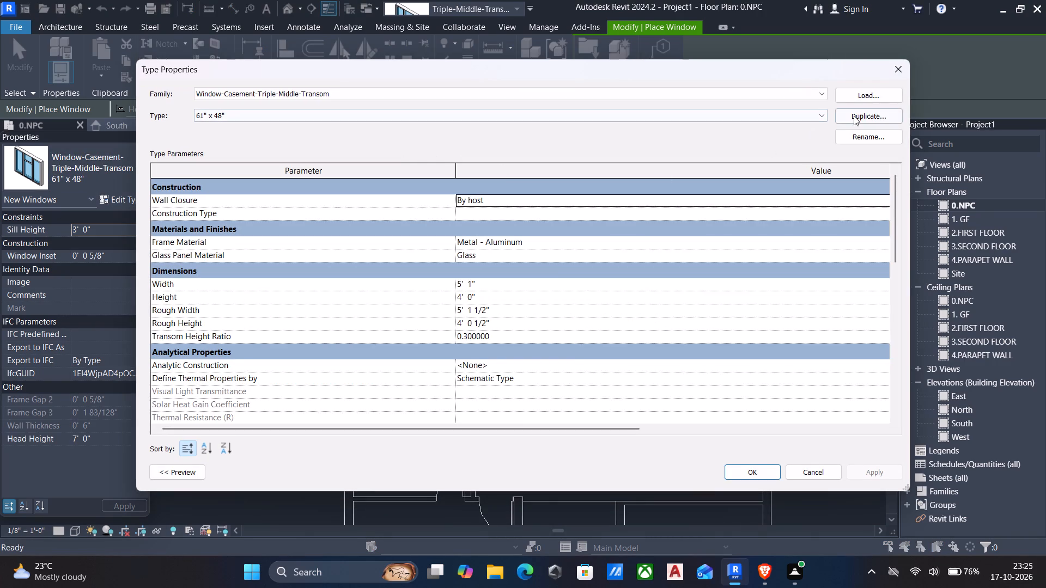
pyautogui.click(854, 116)
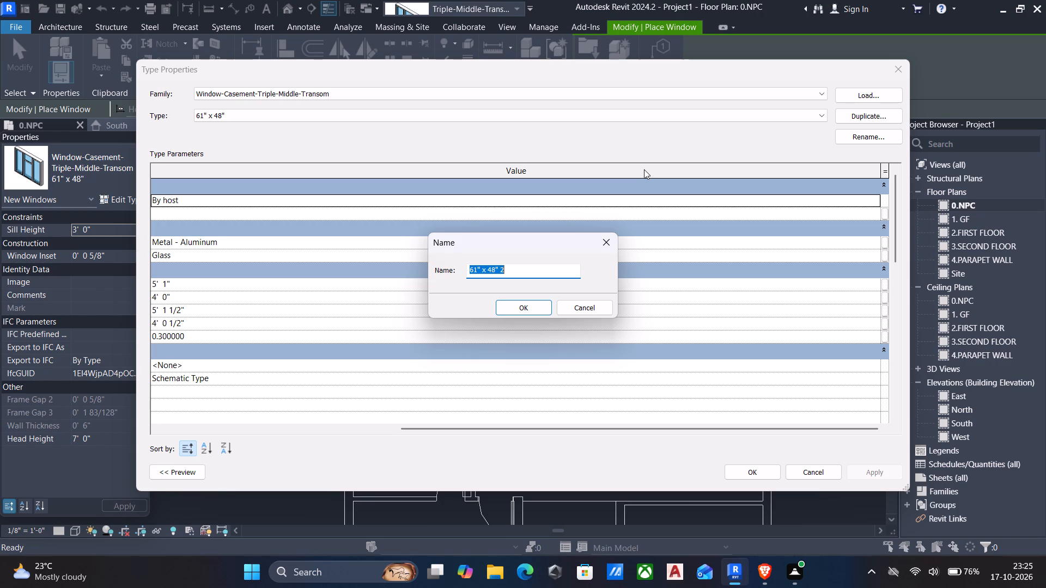
pyautogui.press('5')
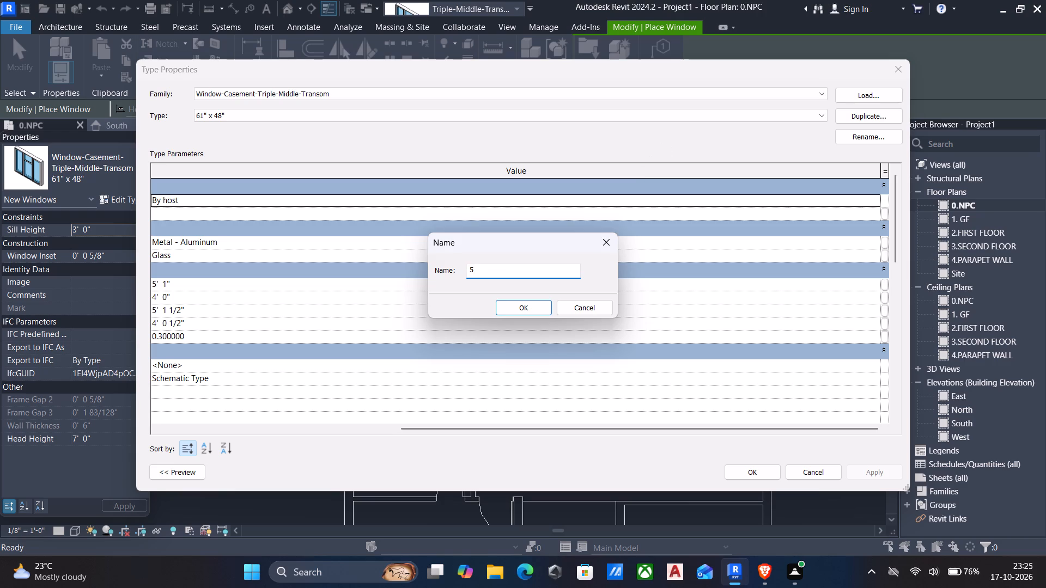
pyautogui.press("'")
pyautogui.press('space')
pyautogui.write('x')
pyautogui.write("4'")
pyautogui.click(520, 309)
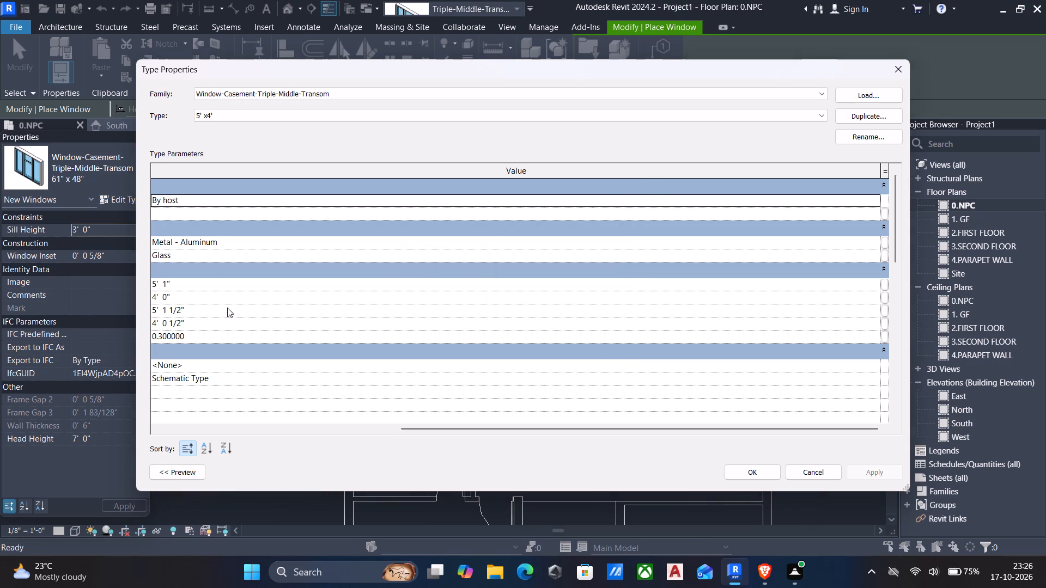
# Set the new window type's width to 5' and apply the type properties.
pyautogui.moveTo(406, 429); pyautogui.dragTo(163, 414)
pyautogui.click(548, 285)
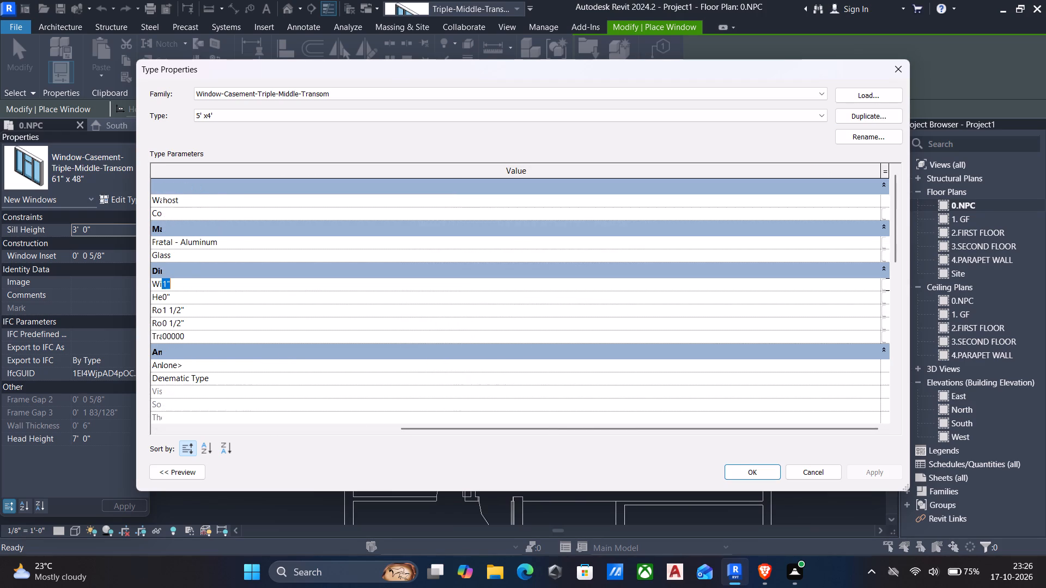
pyautogui.write("5'")
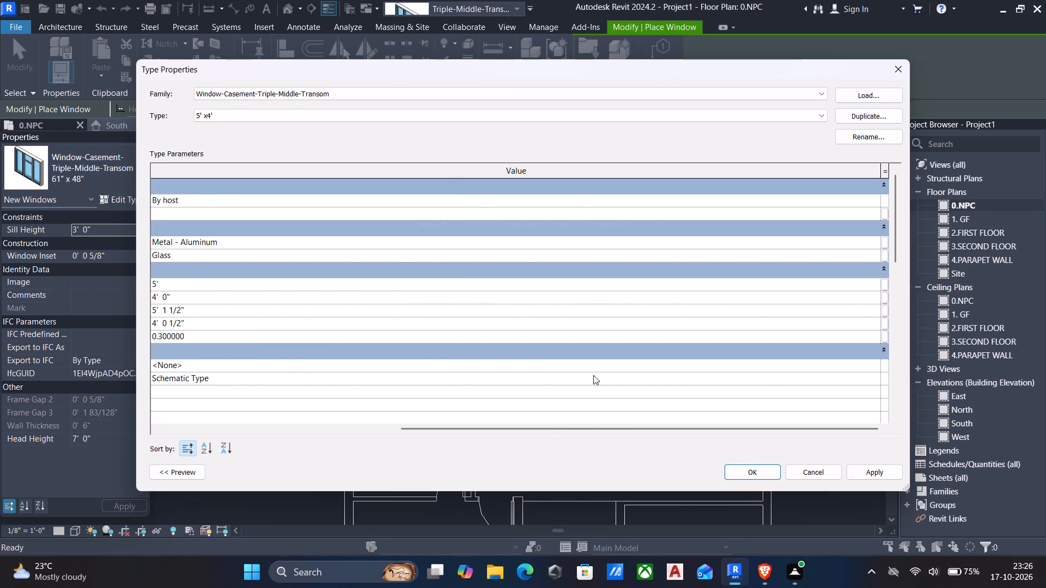
pyautogui.click(867, 468)
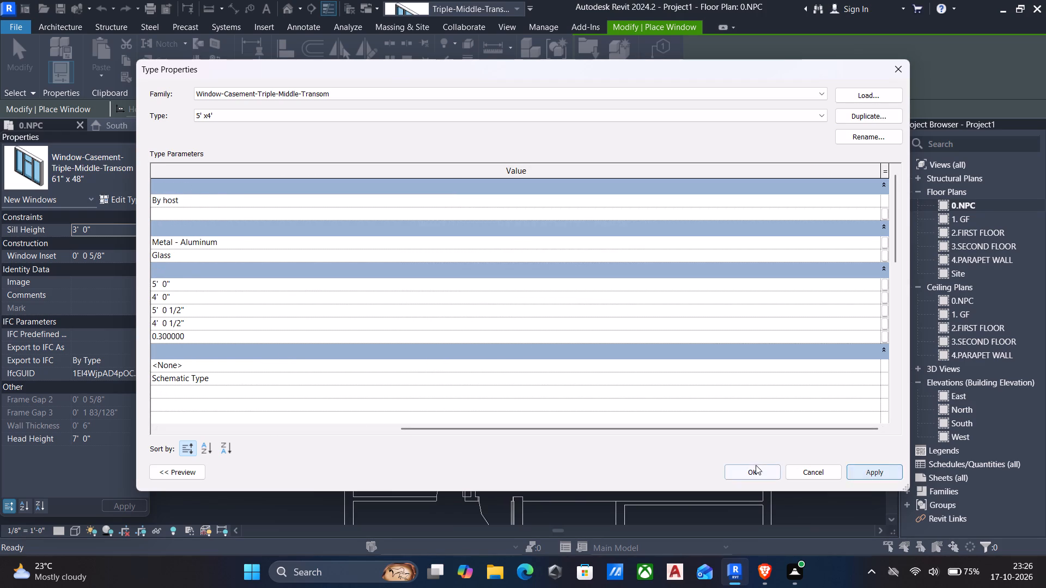
pyautogui.click(755, 469)
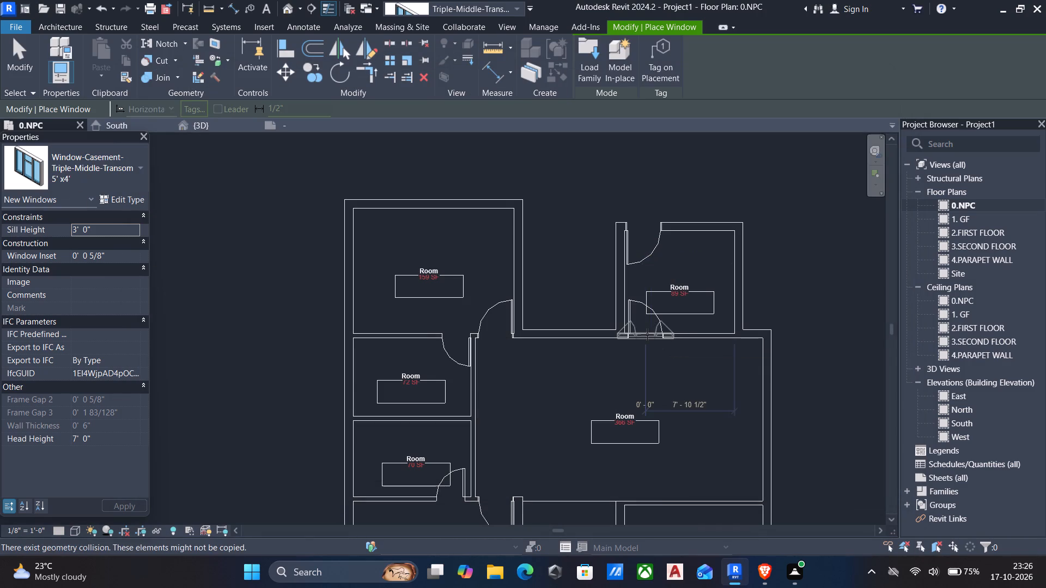
# Place the 5' x4' Window-Casement-Triple-Middle-Transom window on the large central room's east wall, 7'-6" from each end.
pyautogui.moveTo(661, 342); pyautogui.dragTo(489, 171, button='middle')
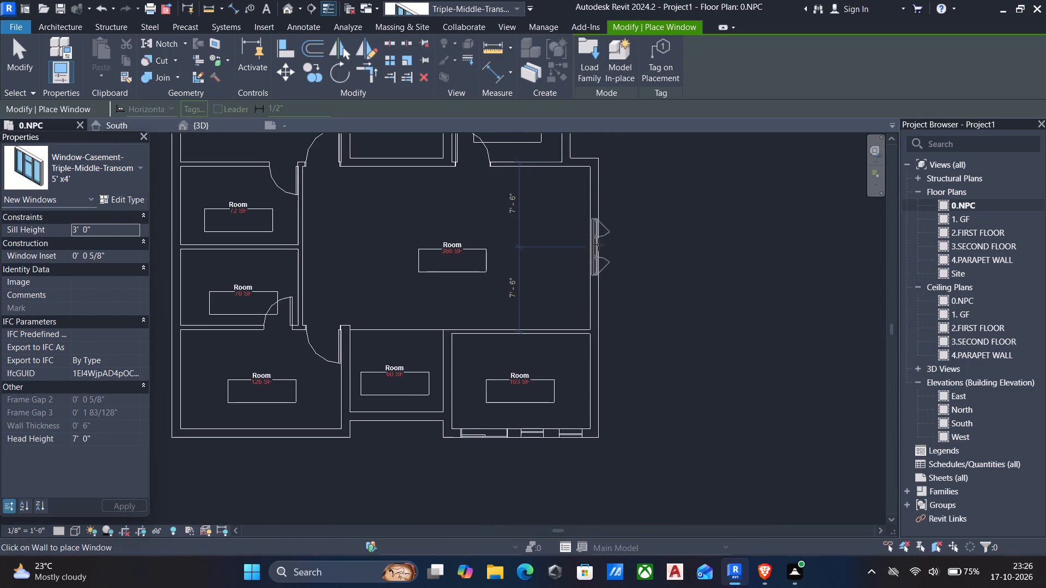
pyautogui.click(598, 253)
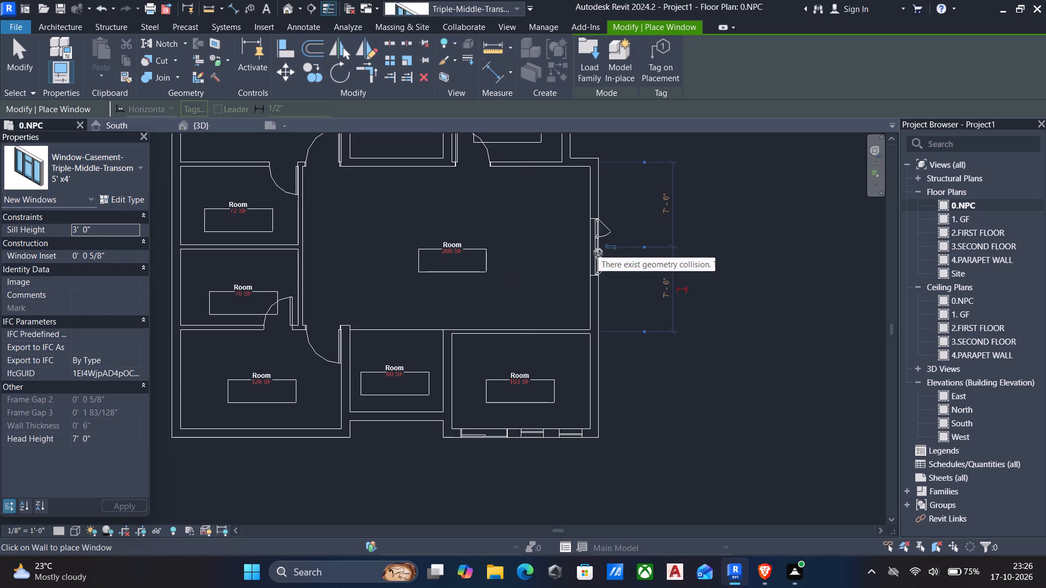
# Duplicate the 61" x 48" type of Window-Casement-Triple-Side-Transom under the name 4'x4'.
pyautogui.moveTo(443, 273); pyautogui.dragTo(514, 241, button='middle')
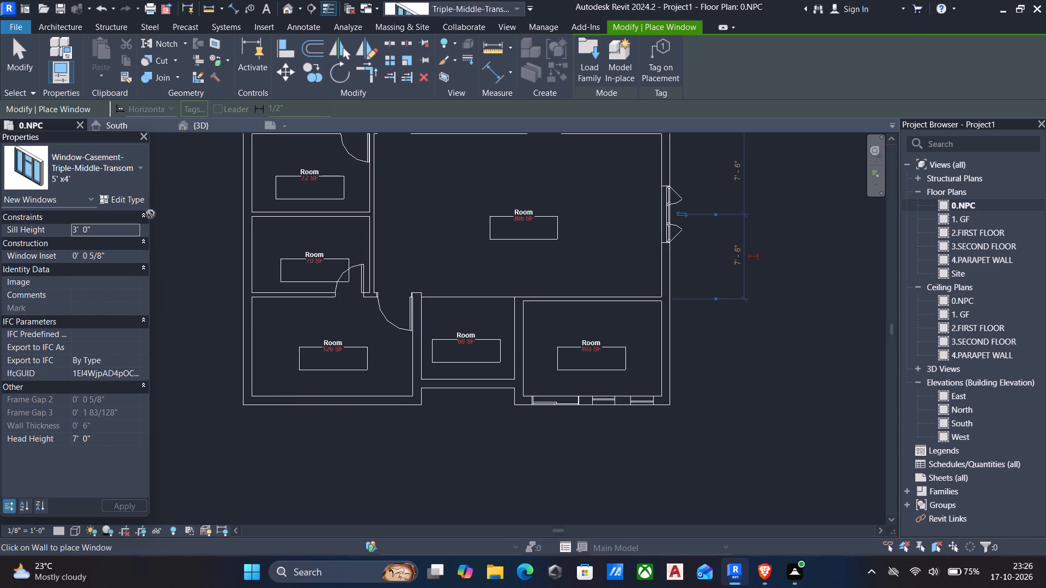
pyautogui.click(113, 173)
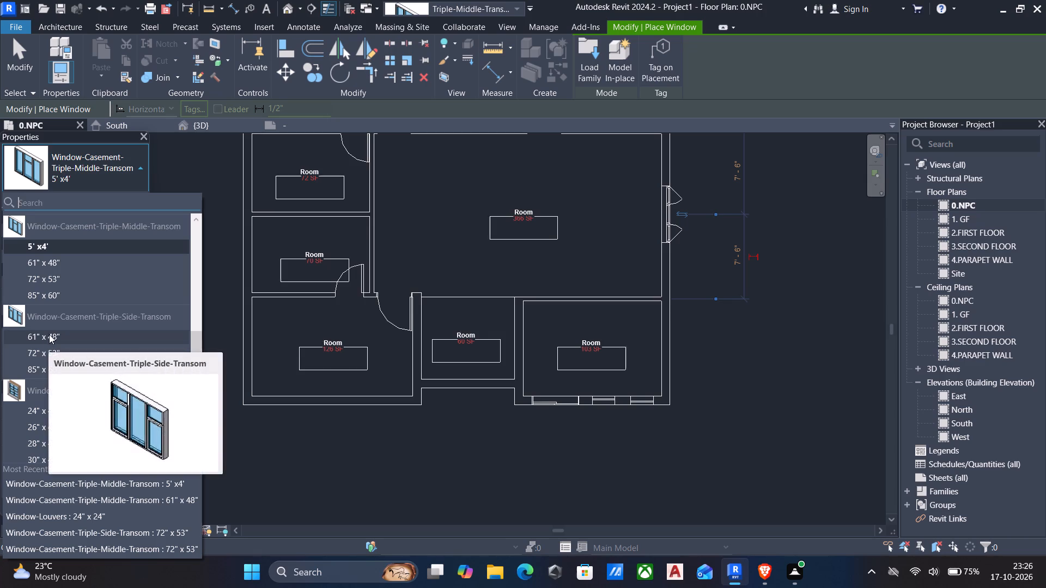
pyautogui.scroll(1, 50, 333)
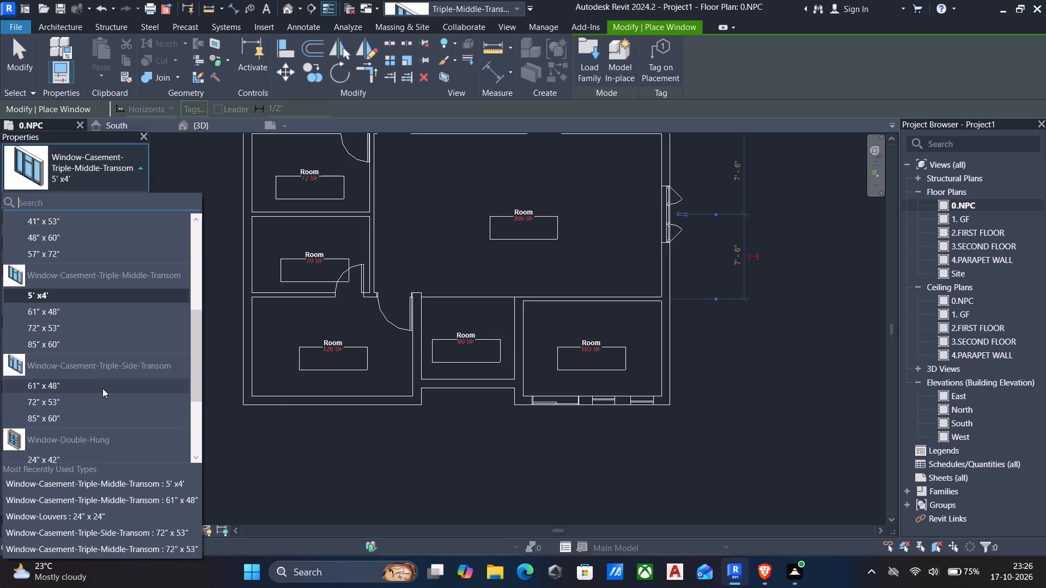
pyautogui.scroll(-1, 113, 395)
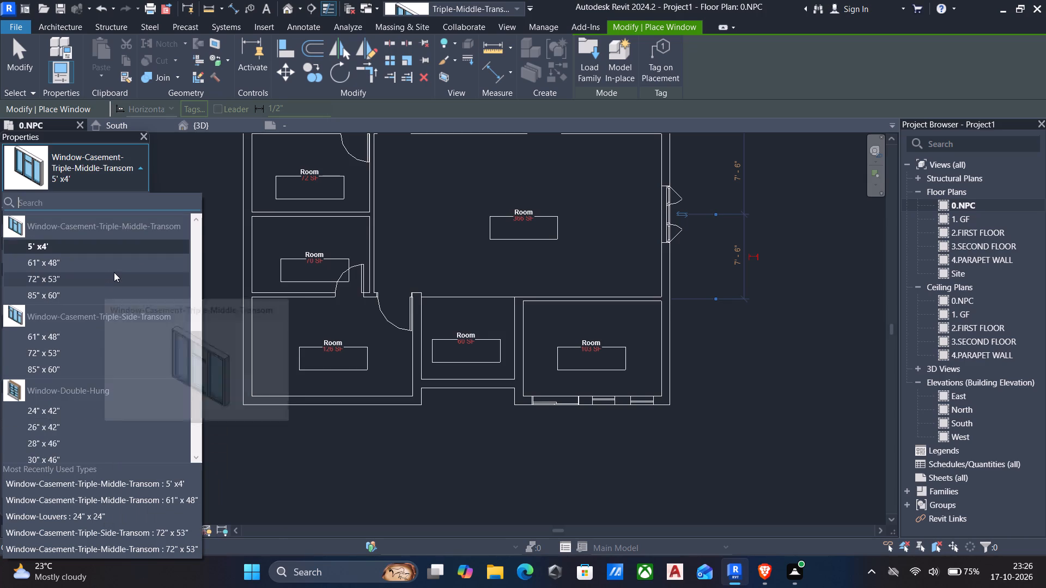
pyautogui.click(65, 333)
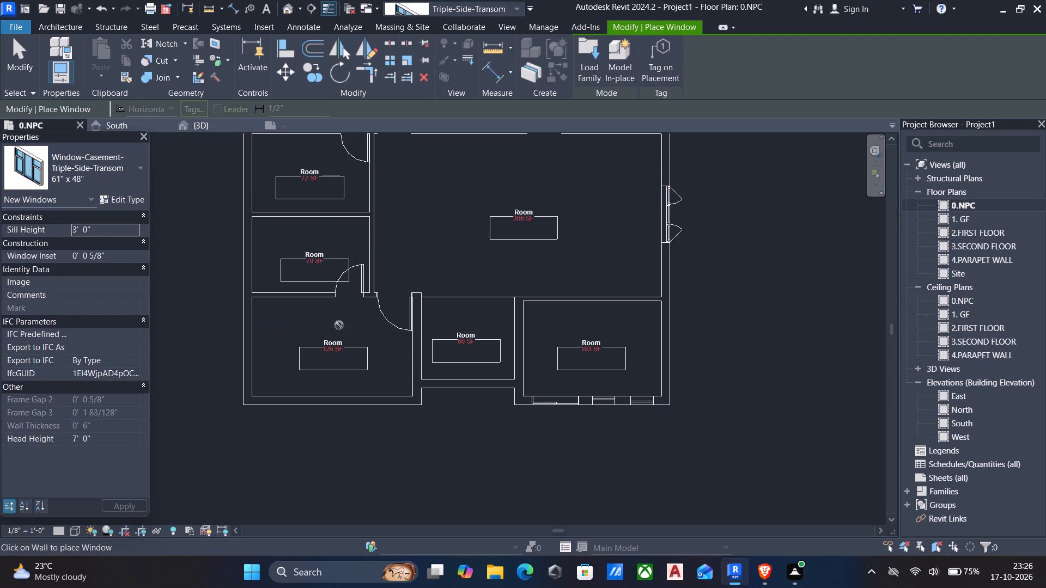
pyautogui.click(129, 195)
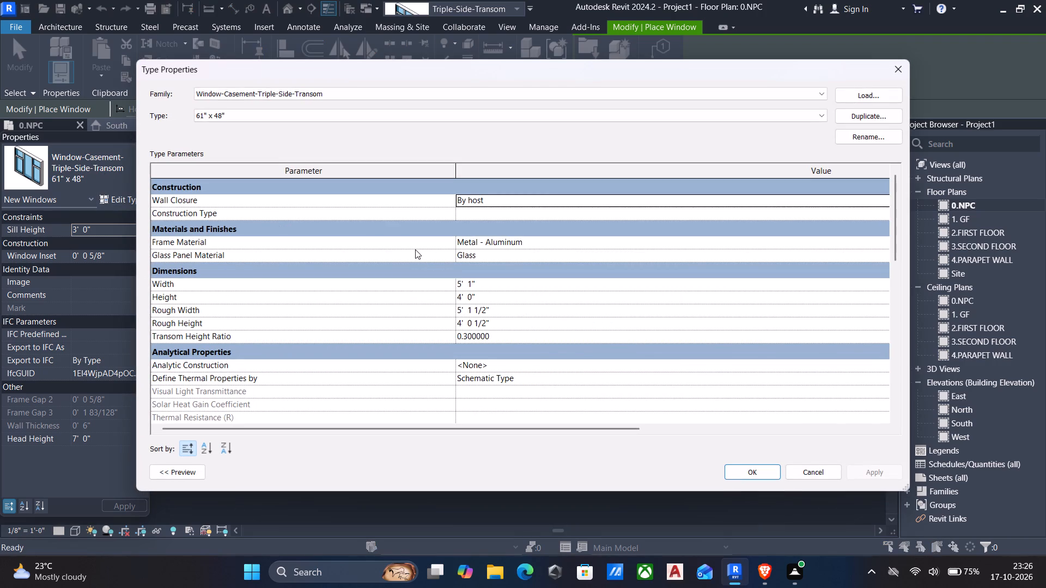
pyautogui.click(850, 119)
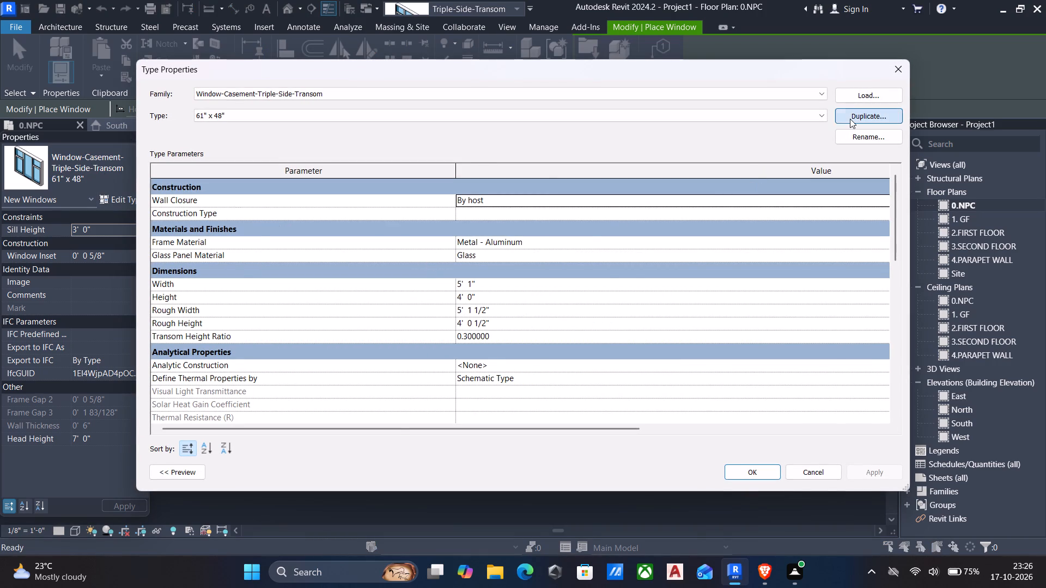
pyautogui.press('BackSpace')
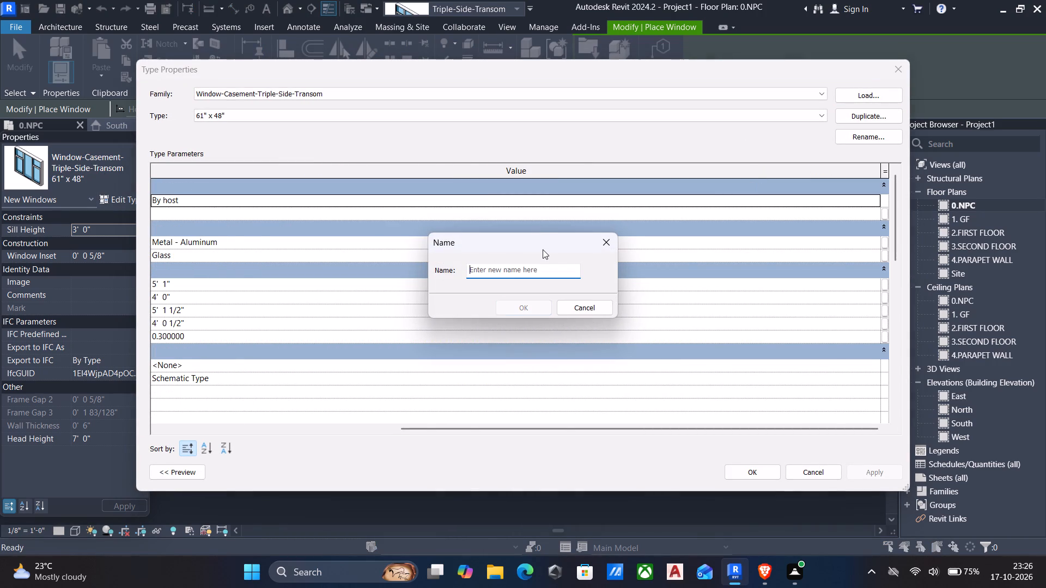
pyautogui.write("4'4")
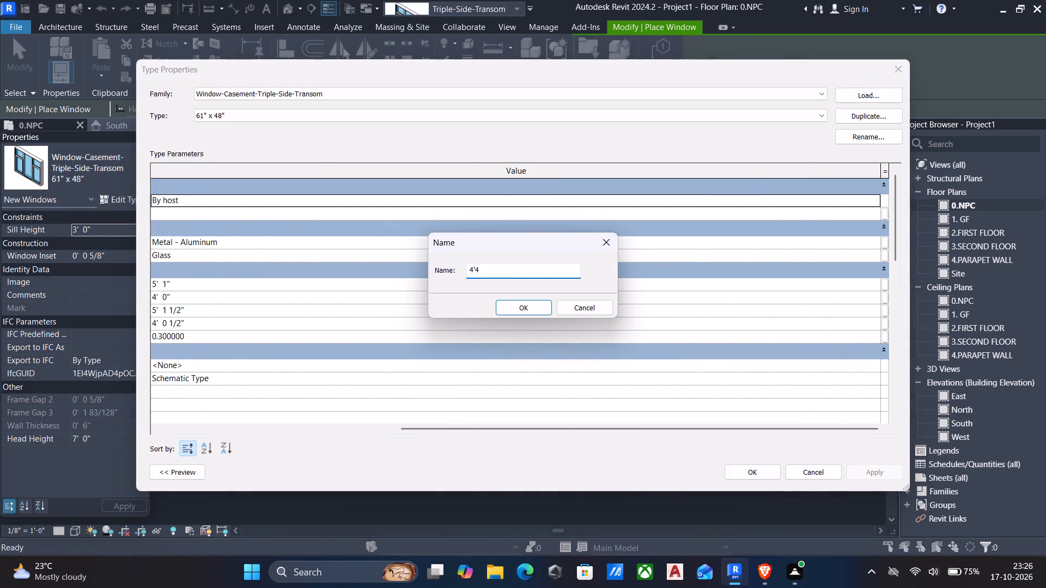
pyautogui.press('BackSpace')
pyautogui.press('x')
pyautogui.write("4'")
pyautogui.click(527, 308)
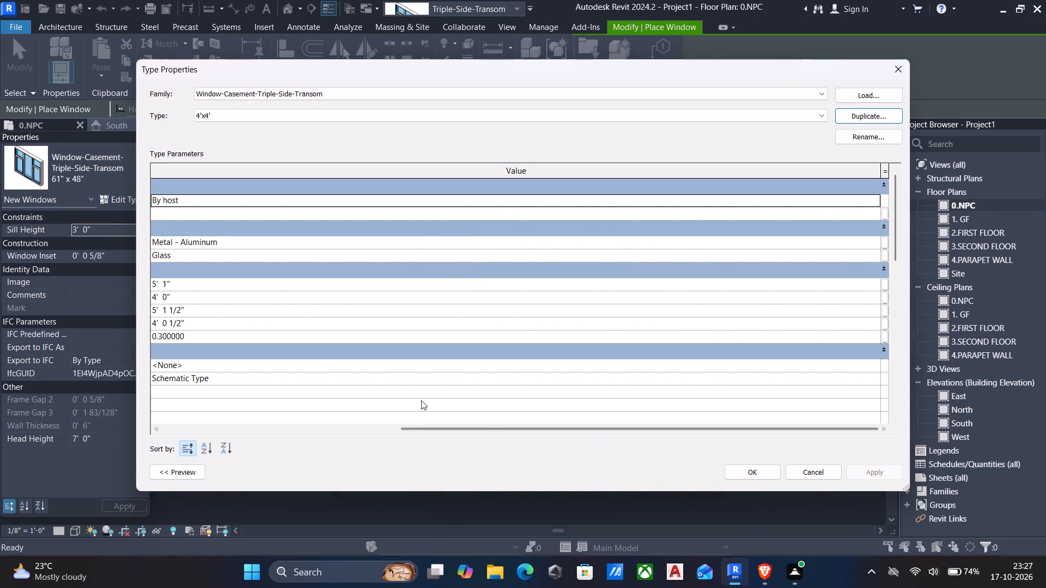
# Set the new 4'x4' window type's width to 4' and apply the type properties.
pyautogui.click(225, 286)
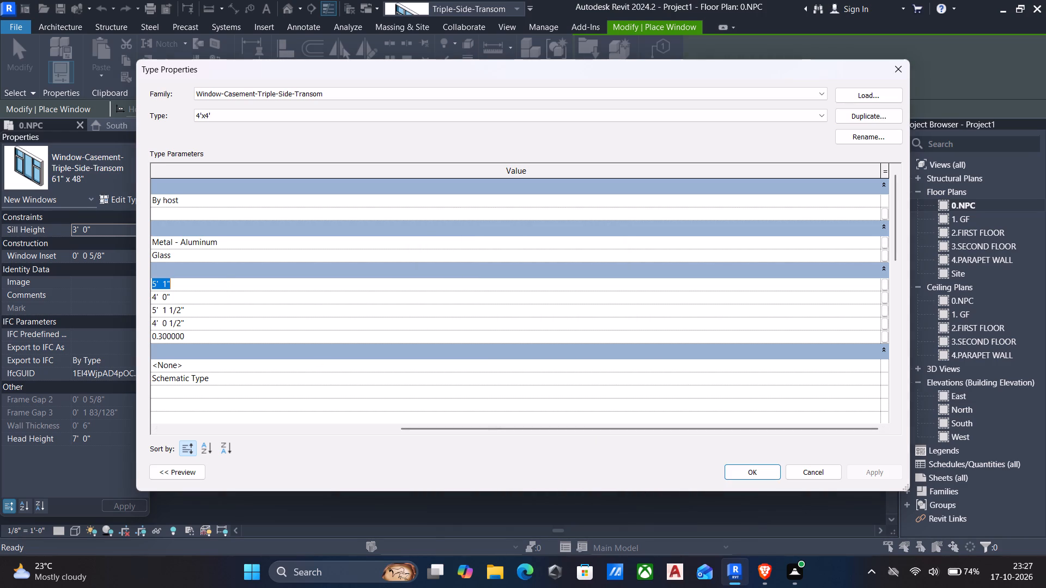
pyautogui.write("4'")
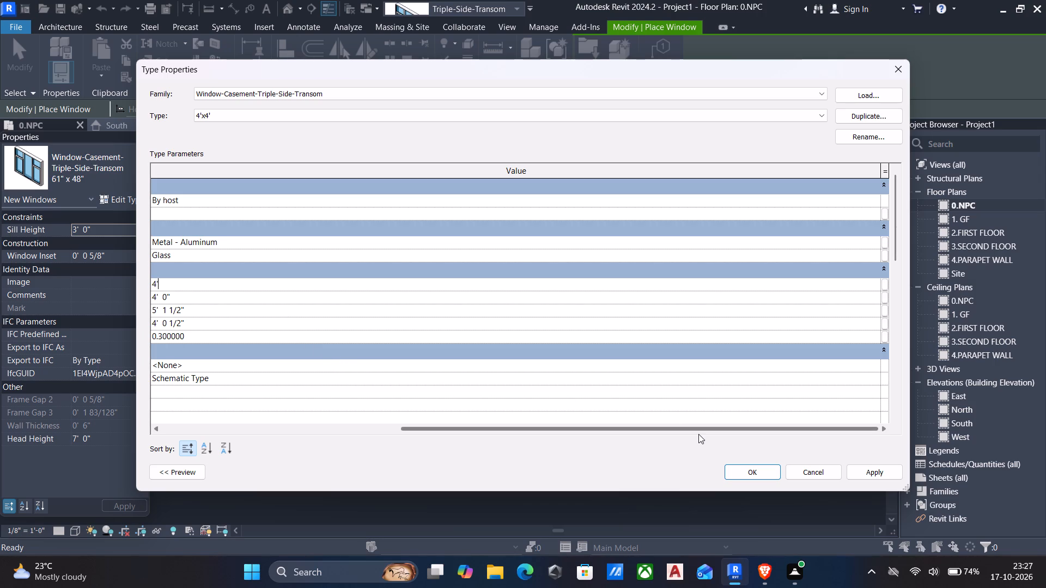
pyautogui.click(866, 472)
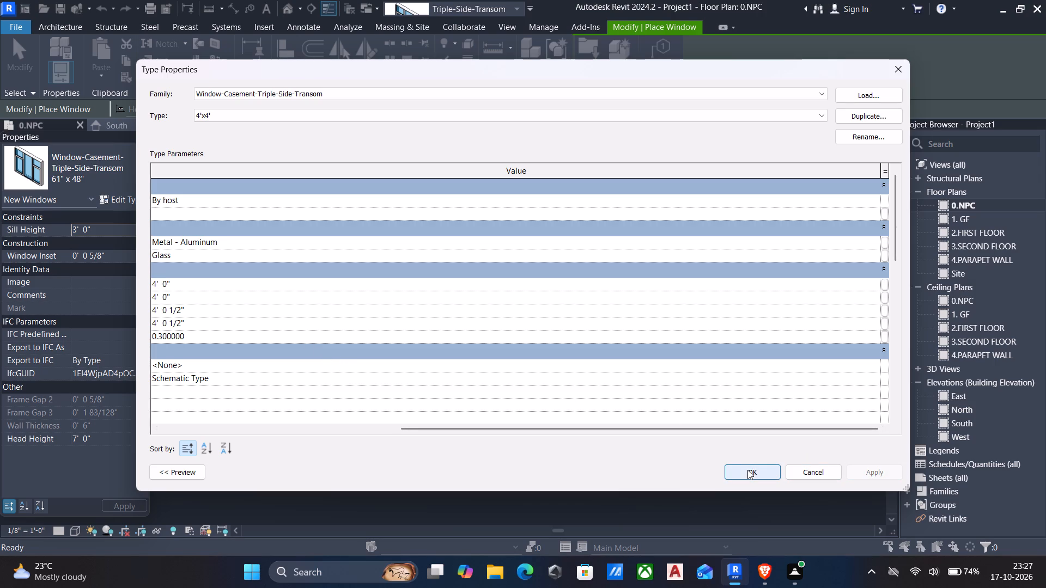
pyautogui.click(747, 470)
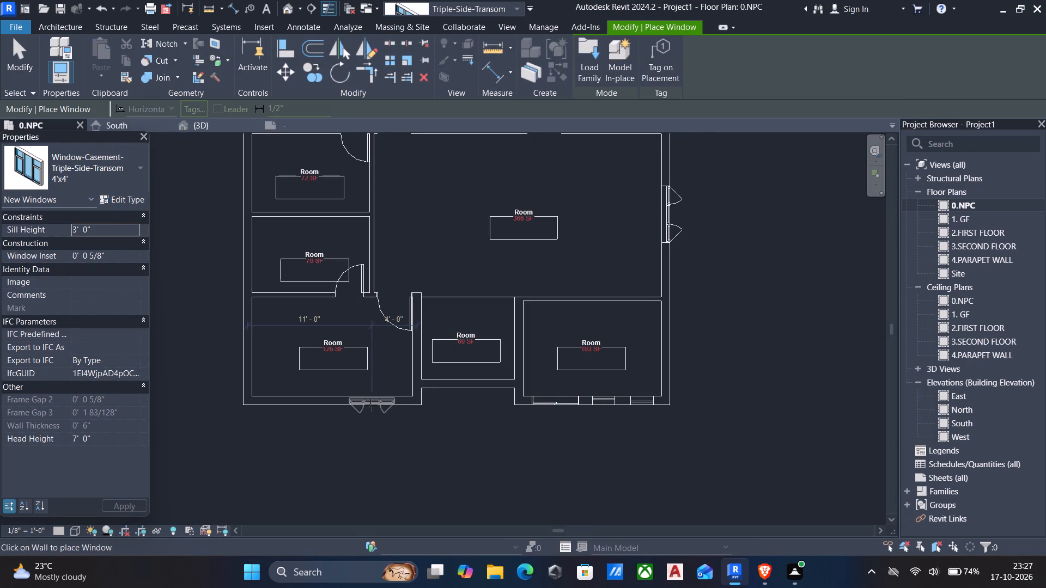
# In the 1. GF floor plan, place a 4'x4' window on the north-west room's north wall, 9'-6" from its west end.
pyautogui.scroll(1, 370, 405)
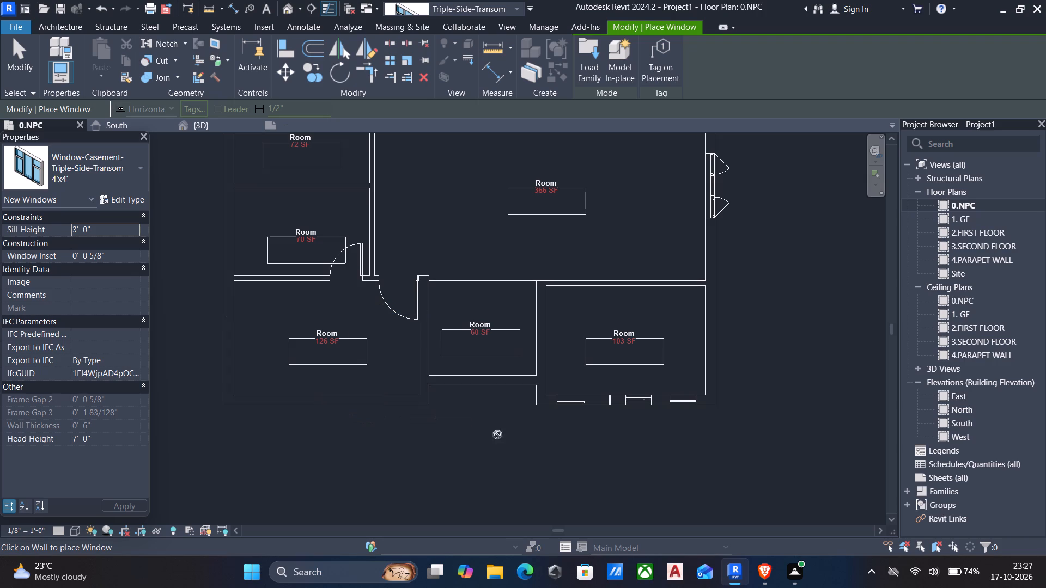
pyautogui.scroll(6, 593, 451)
pyautogui.scroll(-4, 583, 347)
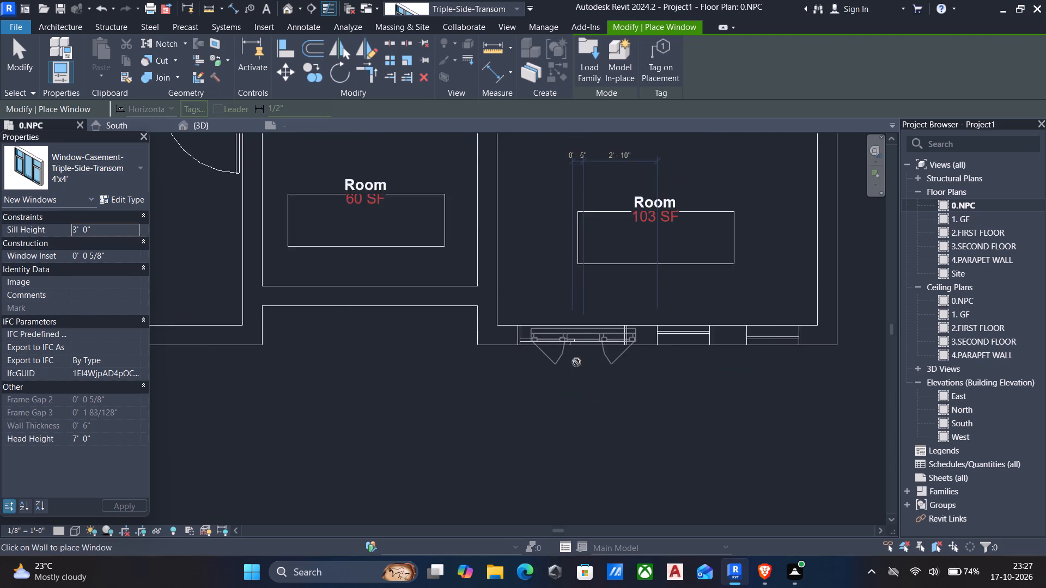
pyautogui.scroll(-2, 576, 362)
pyautogui.moveTo(424, 401); pyautogui.dragTo(483, 444, button='middle')
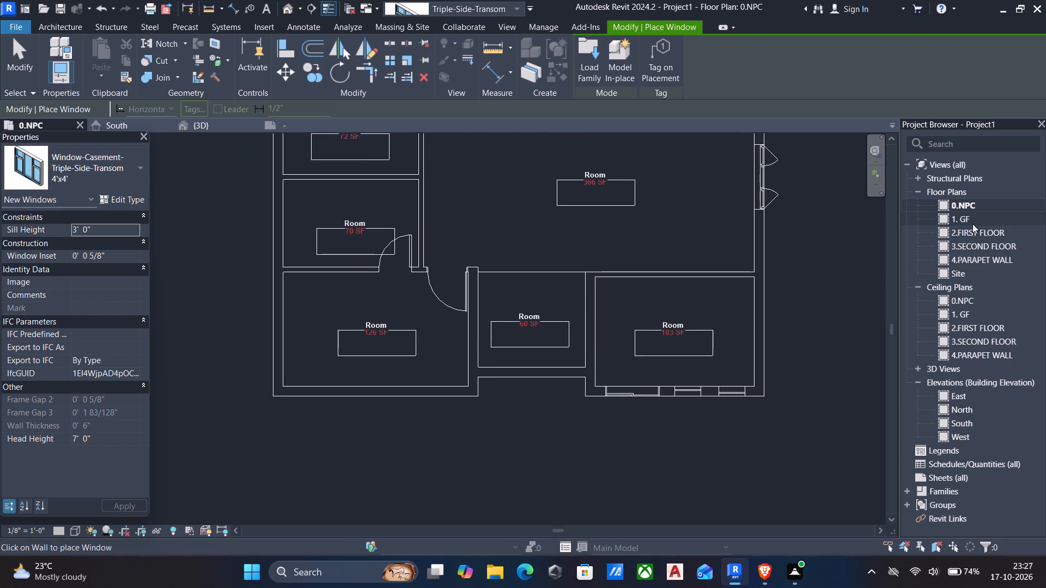
pyautogui.doubleClick(970, 220)
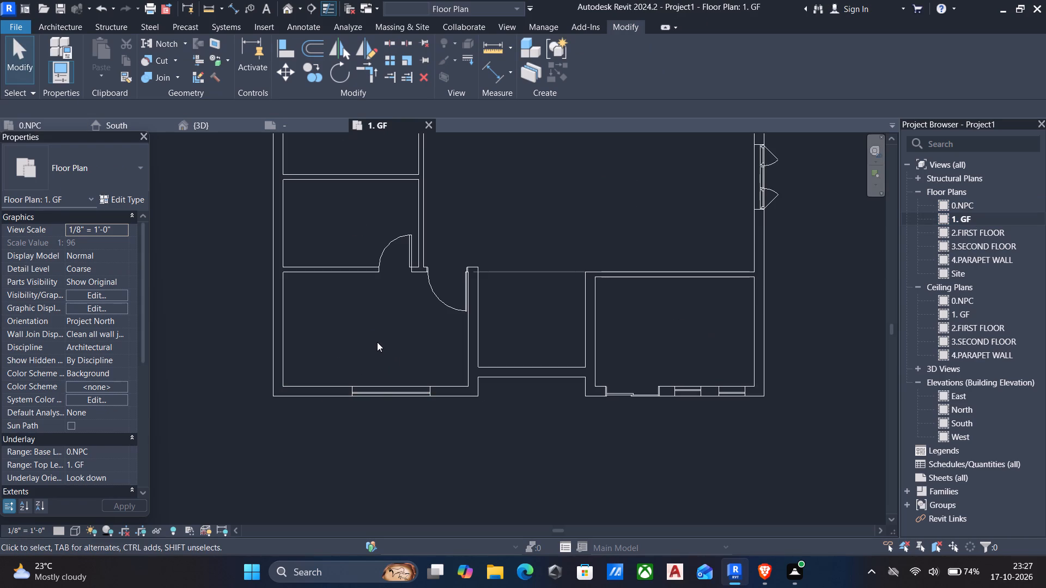
pyautogui.write('wn')
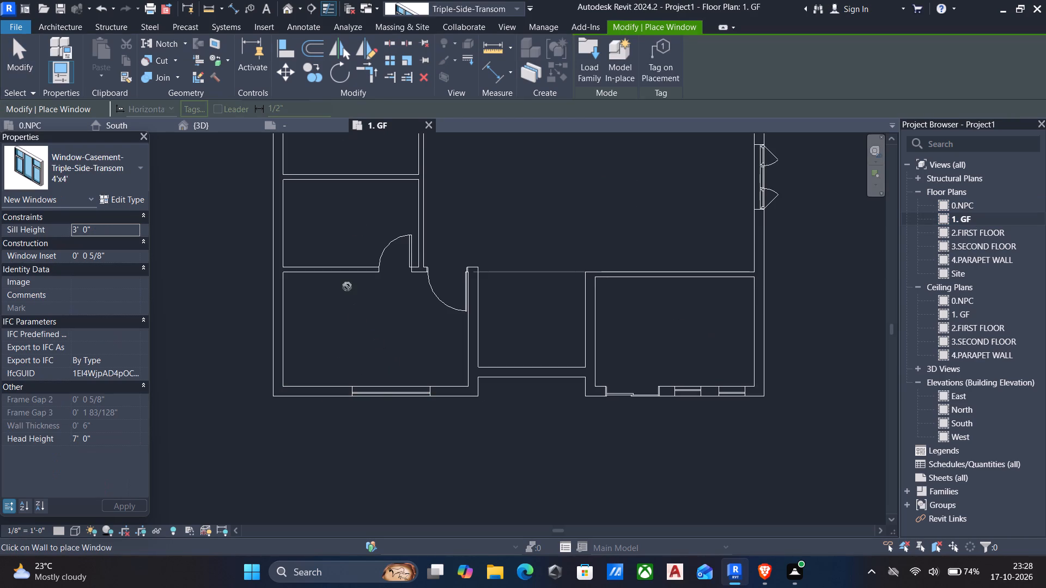
pyautogui.moveTo(347, 287); pyautogui.dragTo(421, 482, button='middle')
pyautogui.moveTo(440, 330); pyautogui.dragTo(461, 505, button='middle')
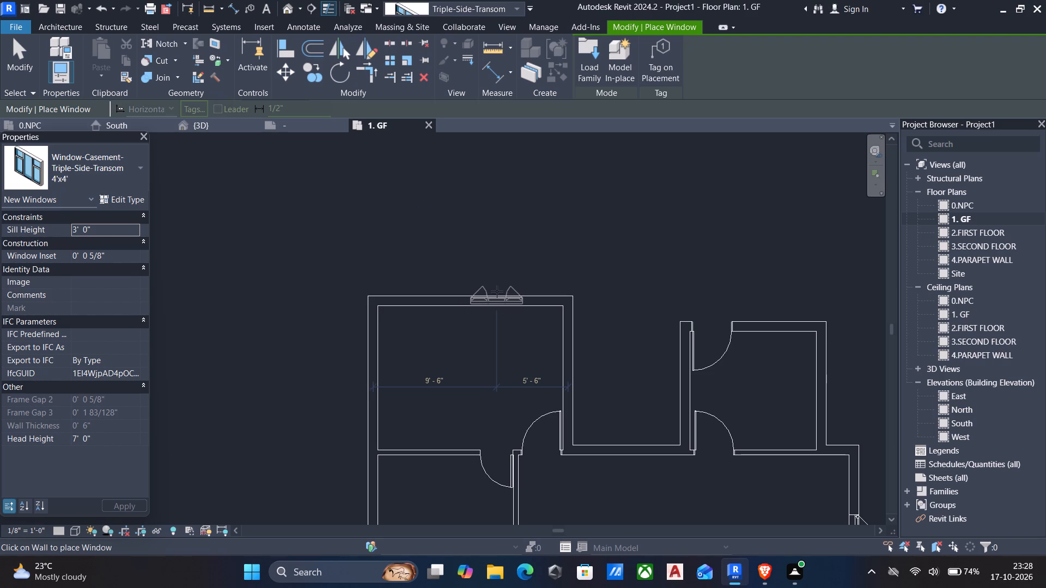
pyautogui.click(497, 291)
# Place another 4'x4' window on the north-west room's west wall, centred 3'-6" from the partition below.
pyautogui.moveTo(563, 363); pyautogui.dragTo(505, 339, button='middle')
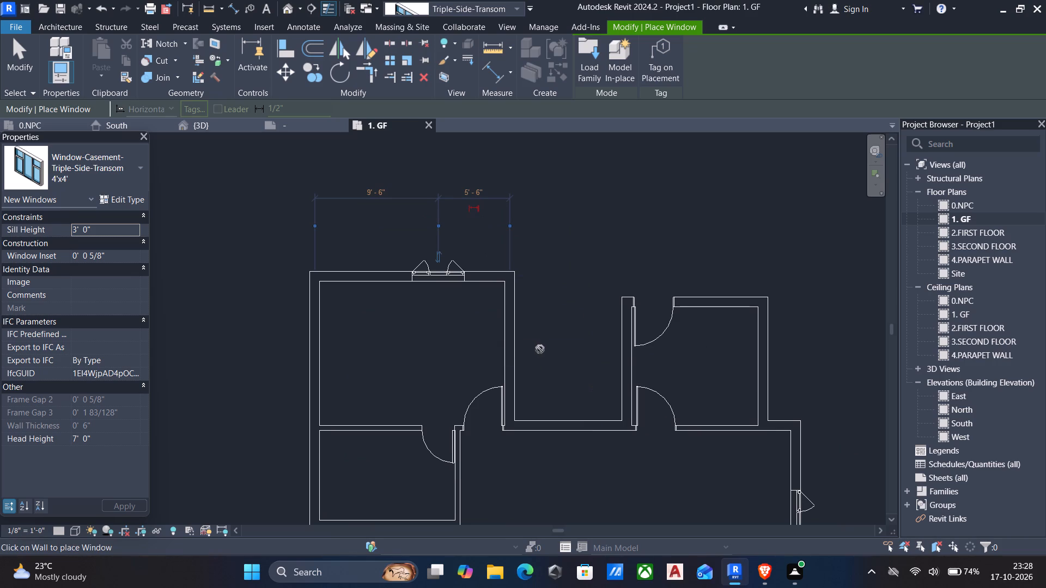
pyautogui.moveTo(592, 356); pyautogui.dragTo(587, 359, button='middle')
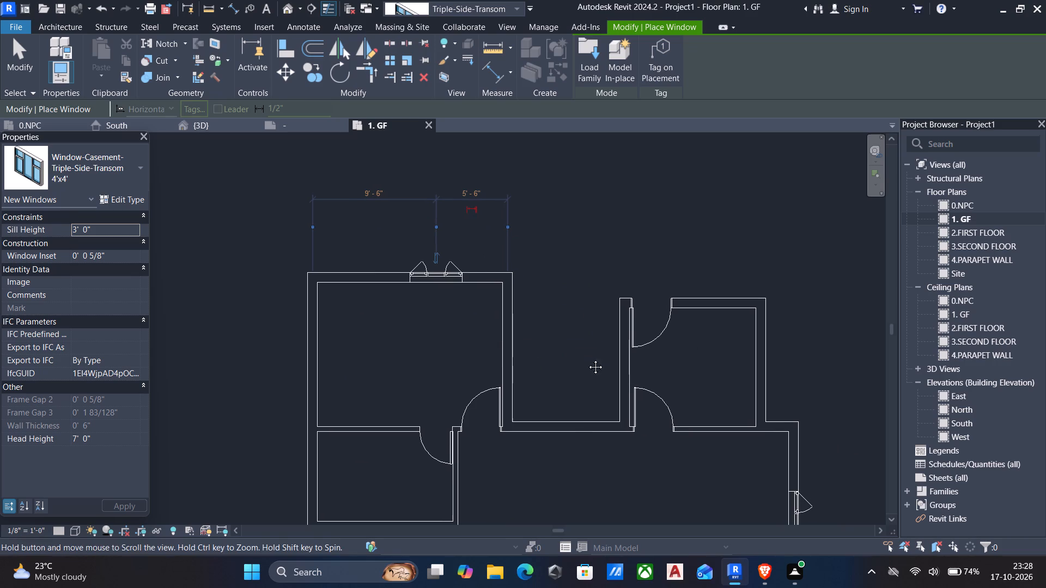
pyautogui.moveTo(587, 359); pyautogui.dragTo(521, 341, button='middle')
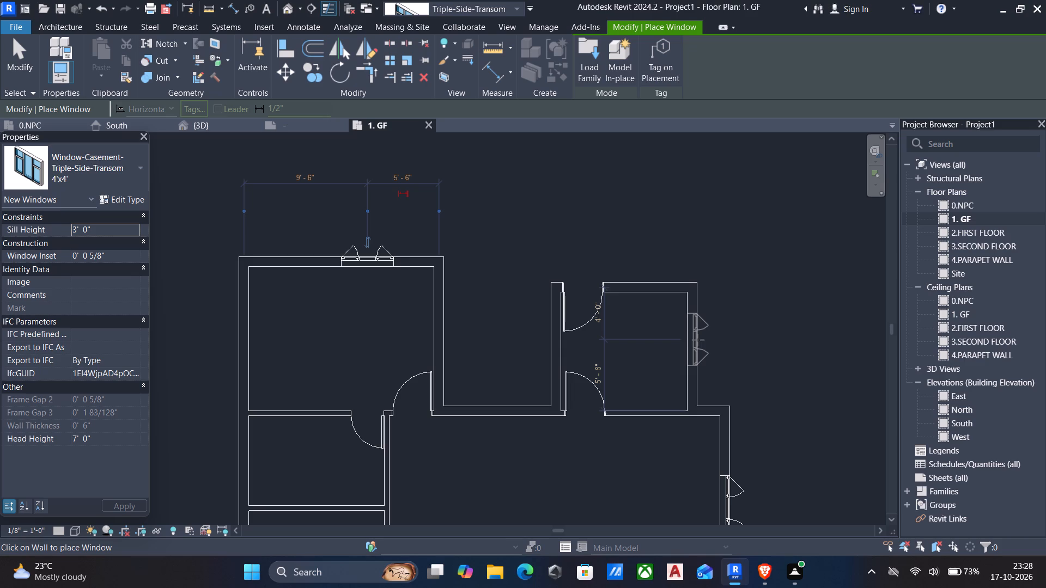
pyautogui.moveTo(698, 340); pyautogui.dragTo(703, 262, button='middle')
pyautogui.scroll(-1, 677, 265)
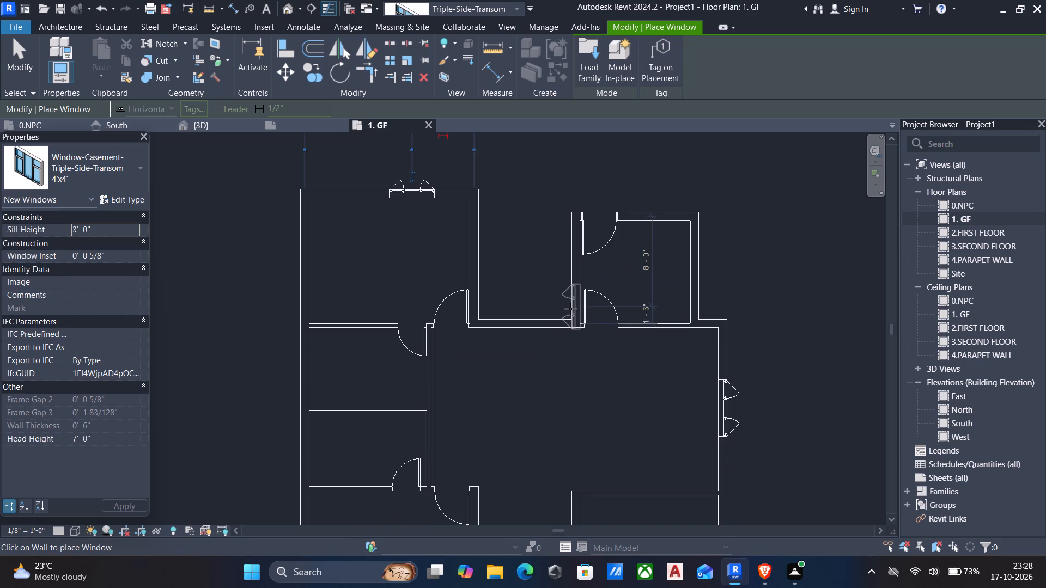
pyautogui.moveTo(570, 309); pyautogui.dragTo(587, 308, button='middle')
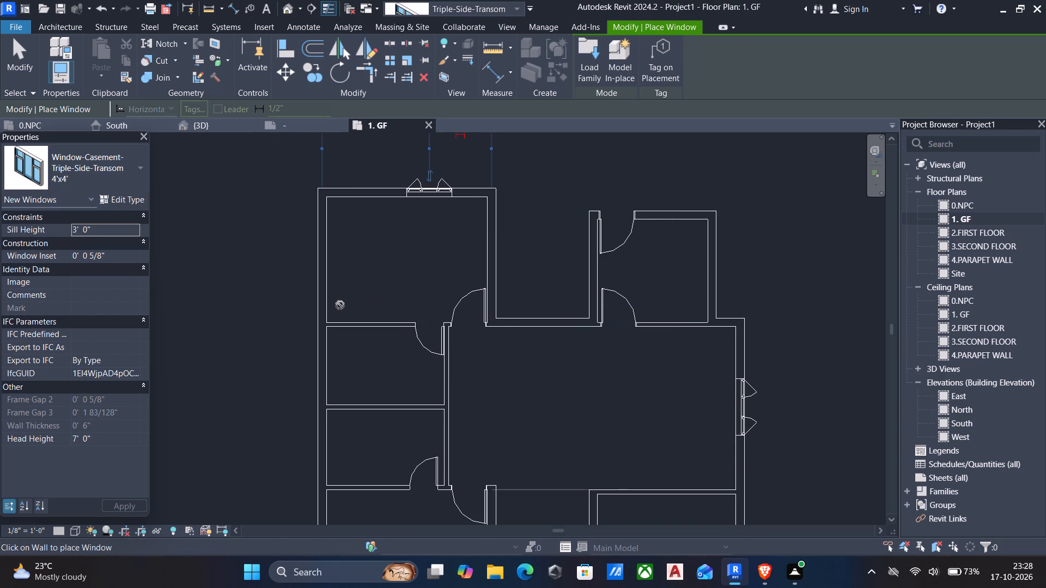
pyautogui.moveTo(322, 295); pyautogui.dragTo(348, 262, button='middle')
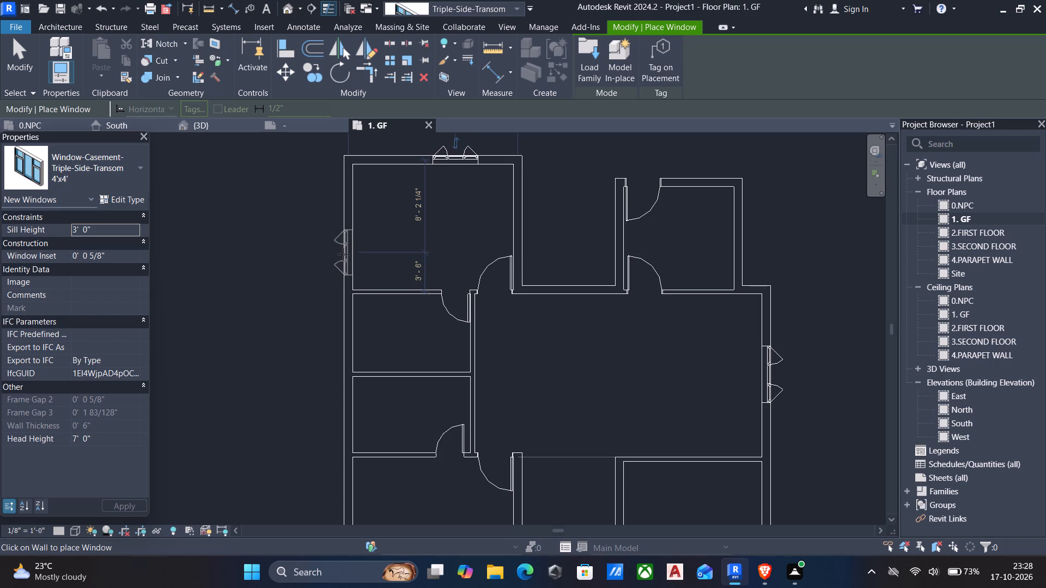
pyautogui.click(343, 254)
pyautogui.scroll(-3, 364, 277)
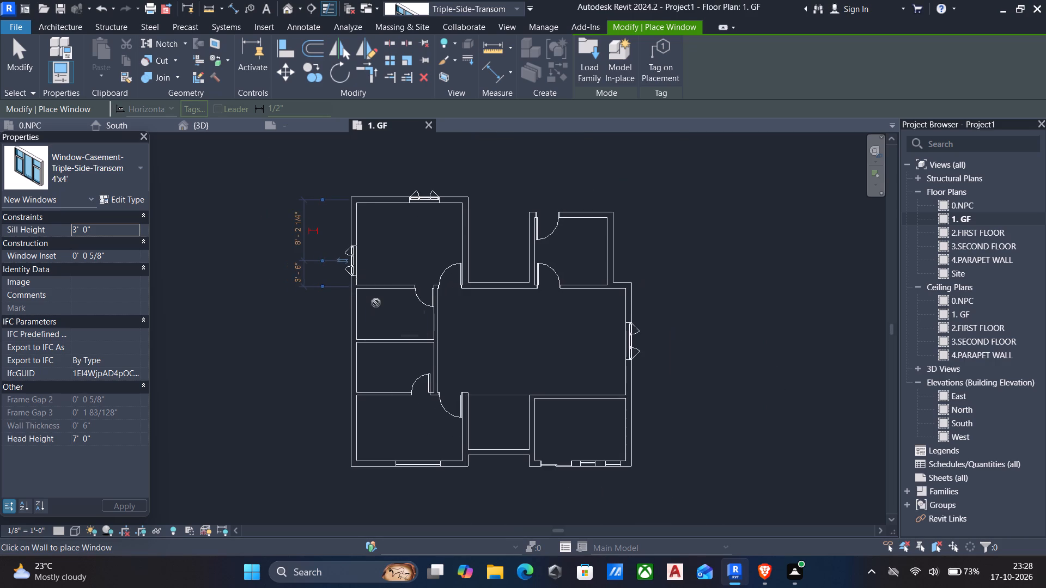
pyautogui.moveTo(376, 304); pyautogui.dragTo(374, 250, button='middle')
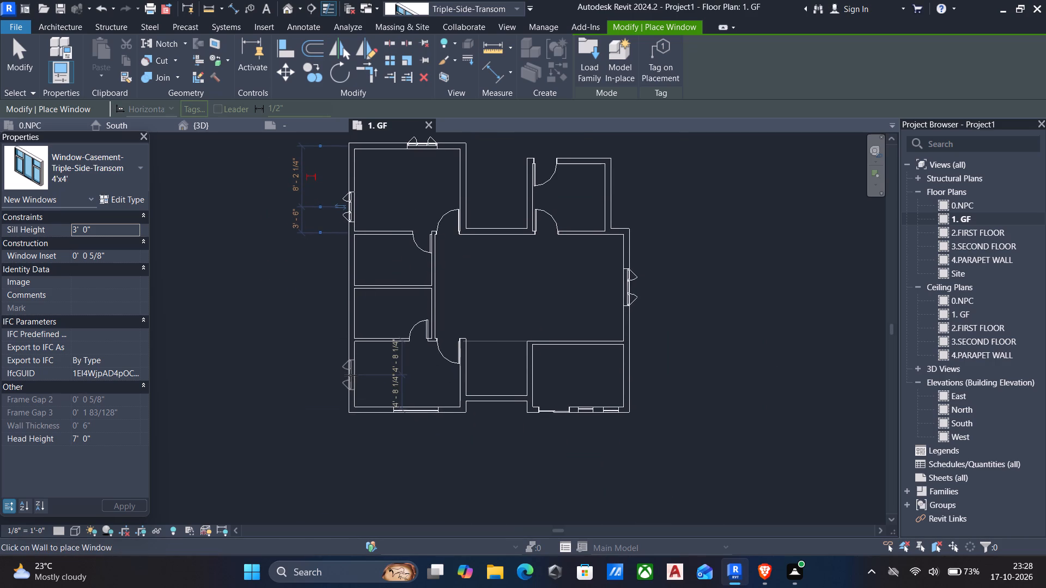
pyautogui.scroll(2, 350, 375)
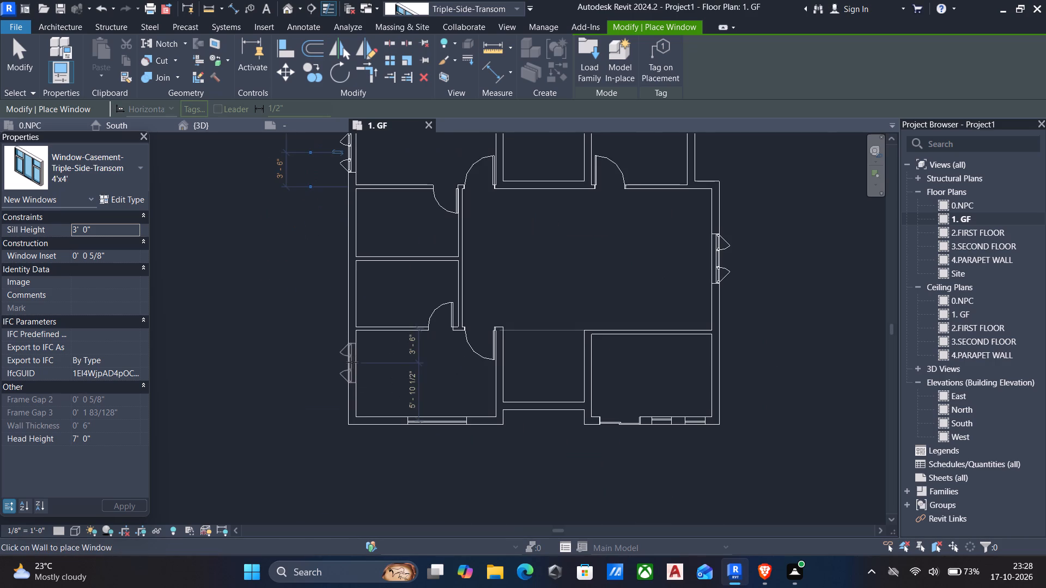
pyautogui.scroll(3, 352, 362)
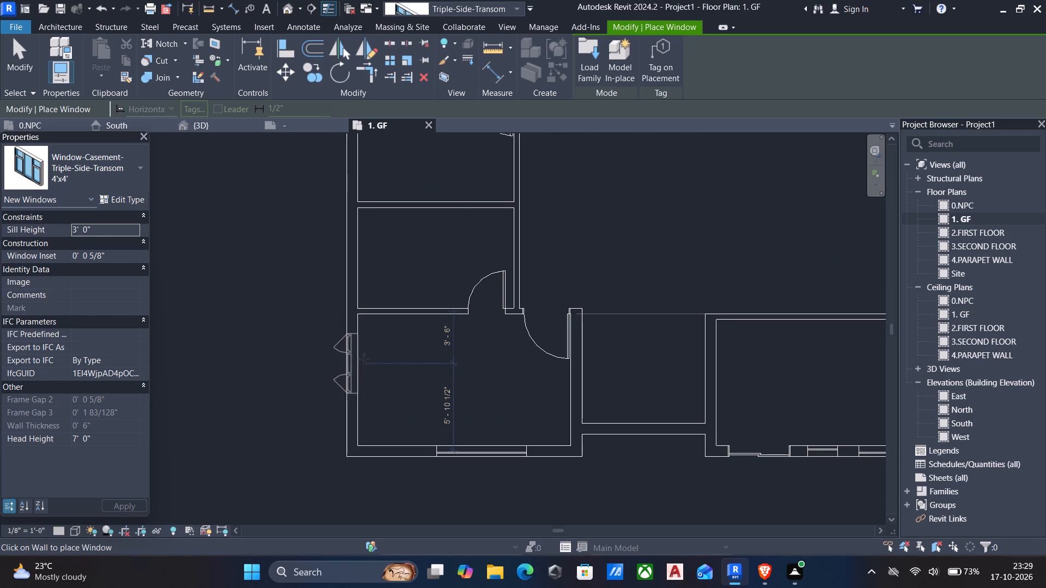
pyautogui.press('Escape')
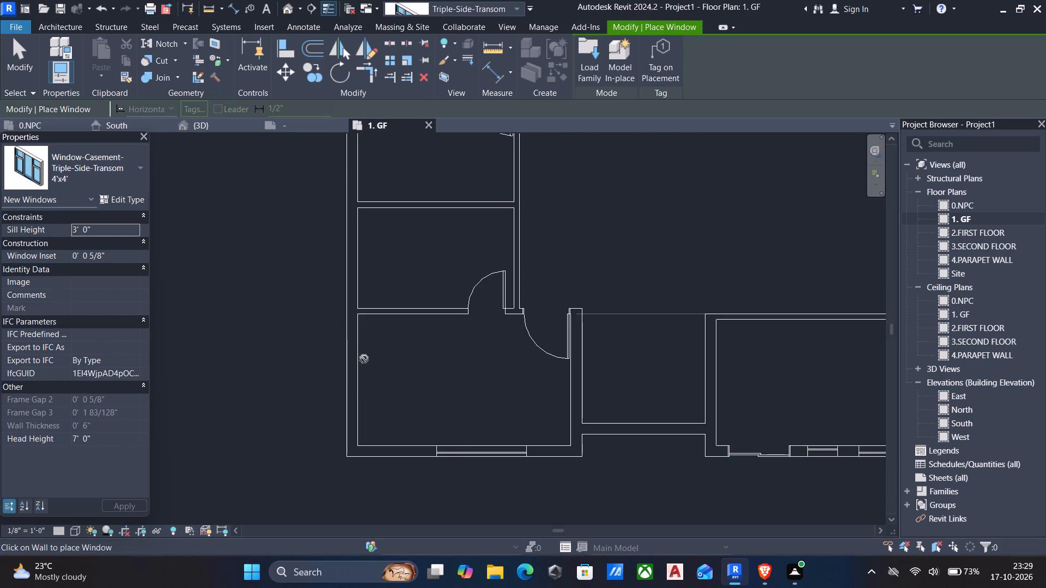
# Inspect the newly placed 4'x4' windows on the outer walls in the 3D view, from the front and west sides.
pyautogui.click(287, 9)
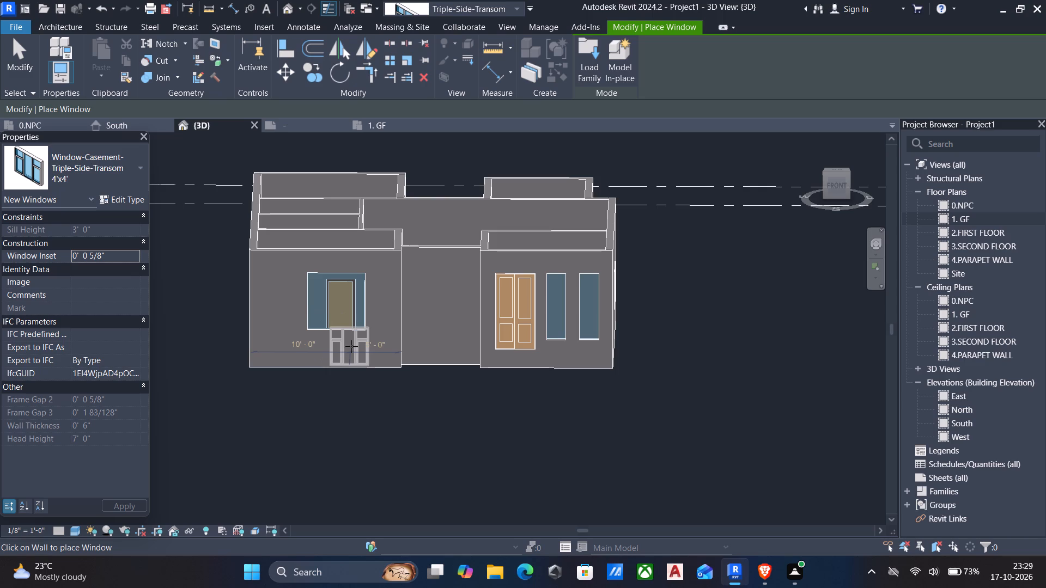
pyautogui.press('Escape')
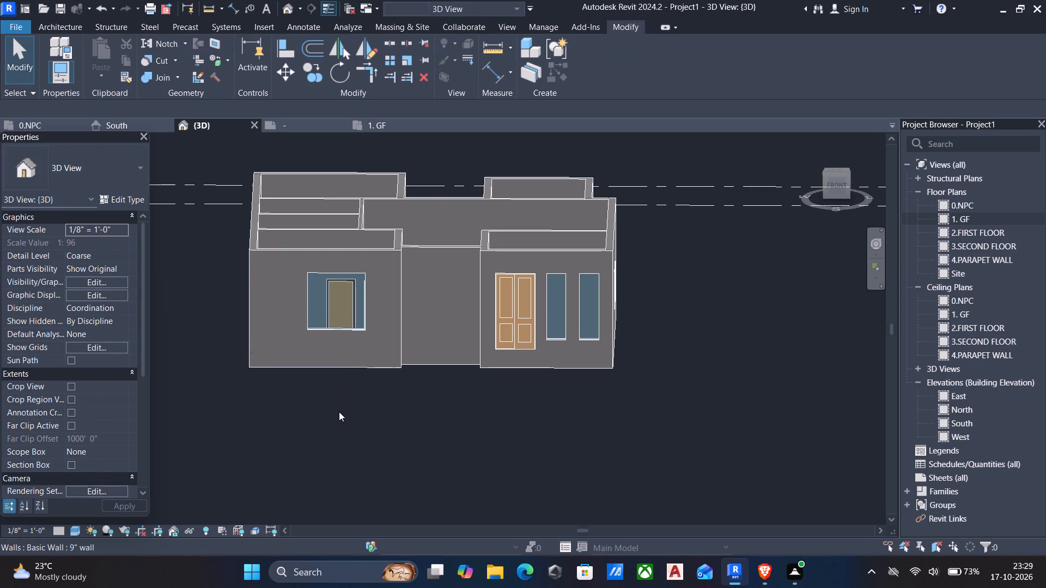
pyautogui.moveTo(339, 413); pyautogui.dragTo(484, 352, button='middle')
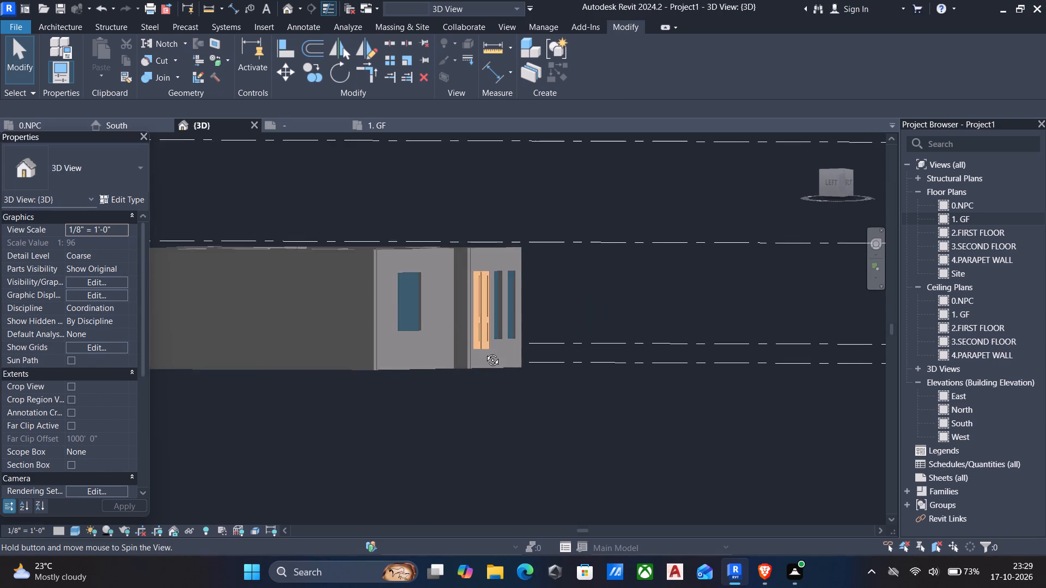
pyautogui.moveTo(484, 352); pyautogui.dragTo(529, 380, button='middle')
pyautogui.moveTo(528, 360); pyautogui.dragTo(574, 344, button='middle')
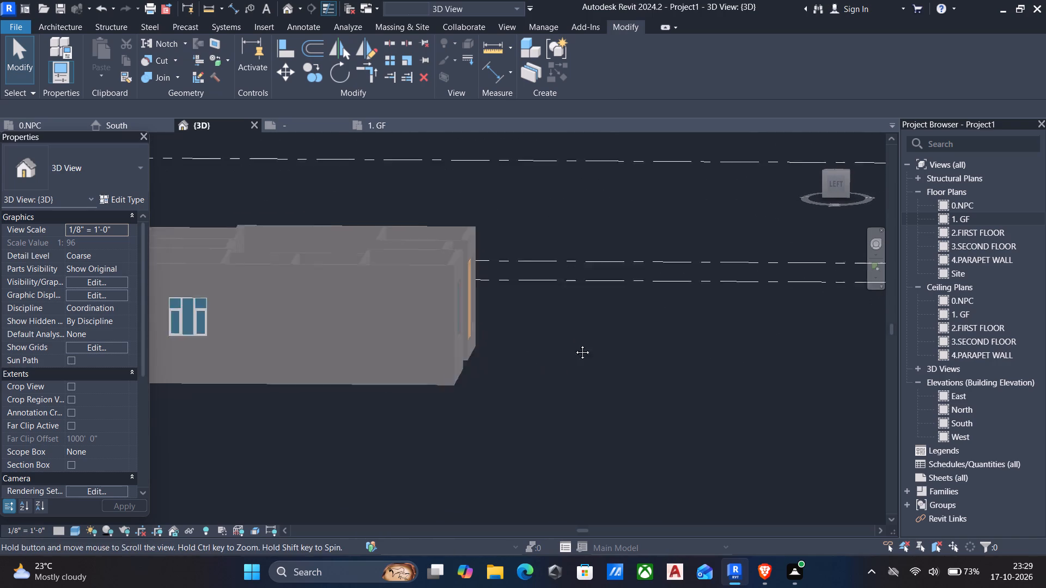
pyautogui.moveTo(574, 344); pyautogui.dragTo(705, 323, button='middle')
pyautogui.click(349, 293)
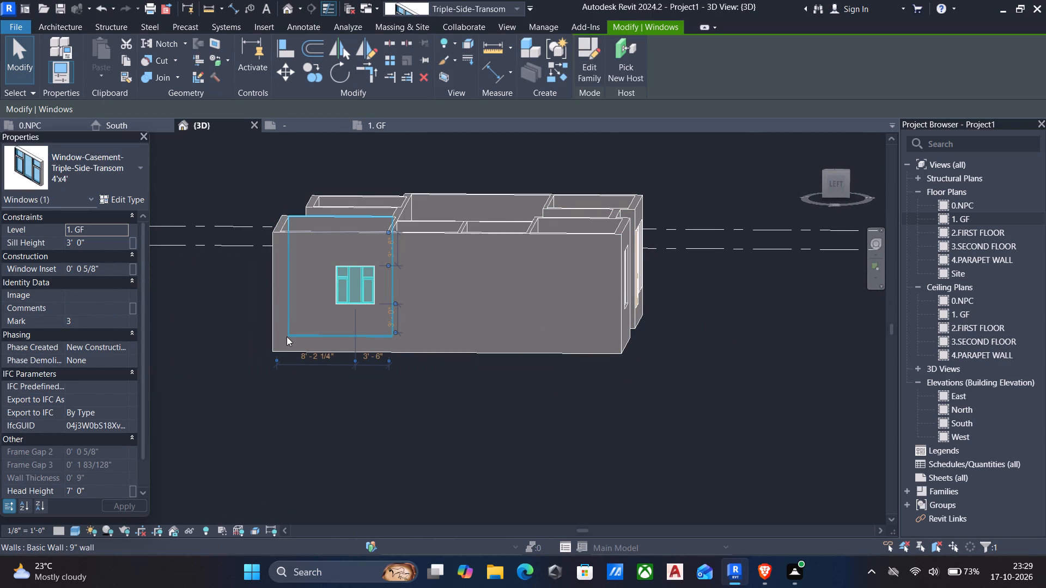
pyautogui.keyDown('shift'); pyautogui.moveTo(287, 336); pyautogui.dragTo(364, 354, button='middle'); pyautogui.keyUp('shift')
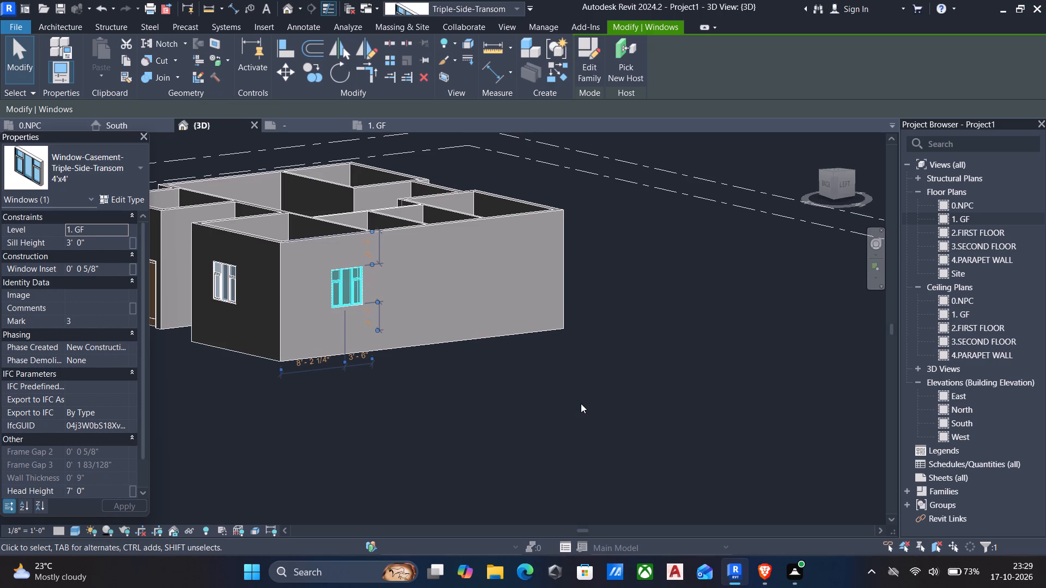
# Compare the 1. GF floor plan with the room tags in the 0.NPC floor plan.
pyautogui.doubleClick(968, 220)
pyautogui.moveTo(607, 368); pyautogui.dragTo(576, 348, button='middle')
pyautogui.scroll(-4, 576, 347)
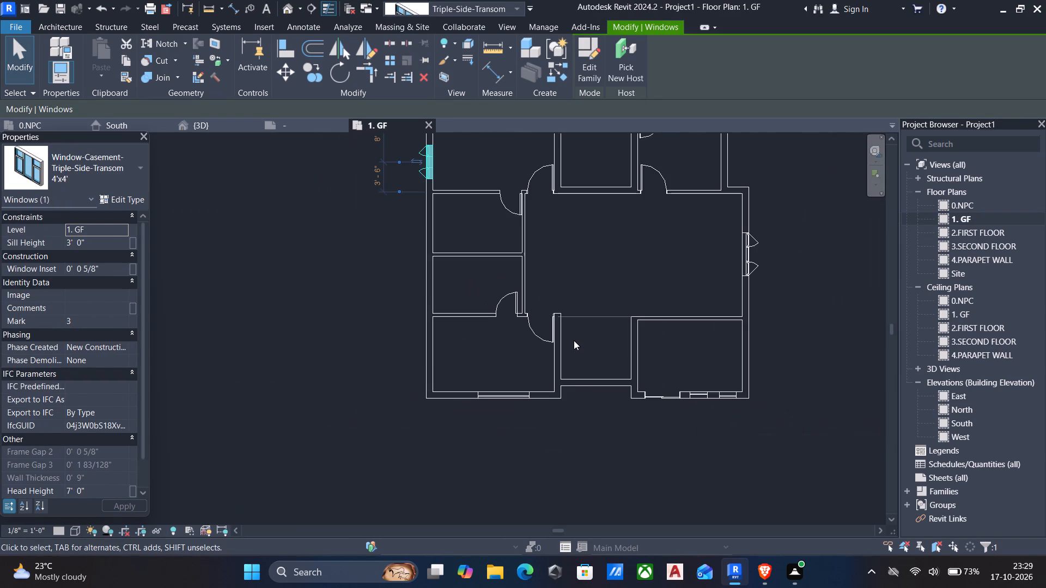
pyautogui.moveTo(570, 335); pyautogui.dragTo(514, 420, button='middle')
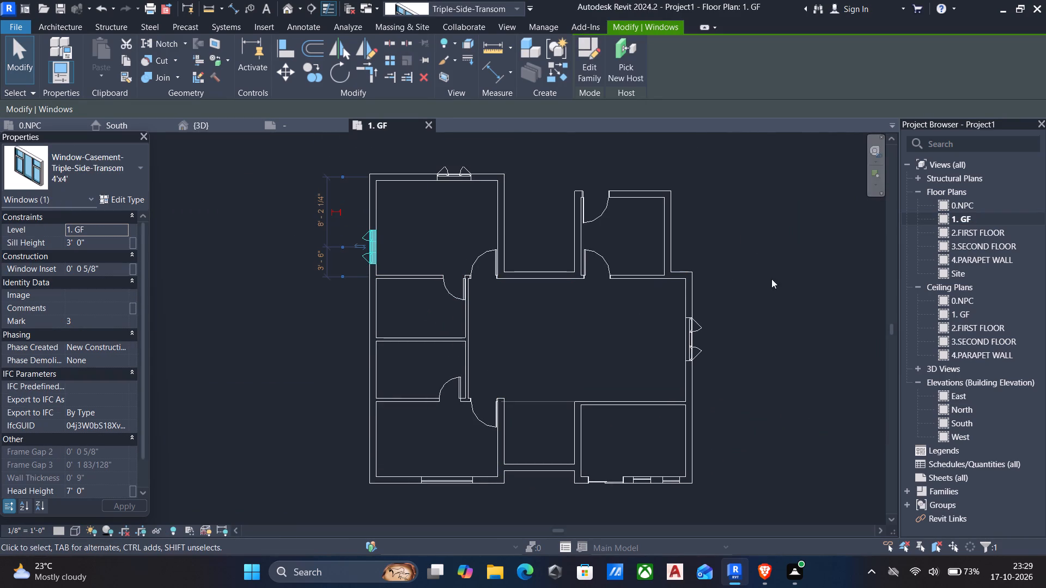
pyautogui.click(965, 200)
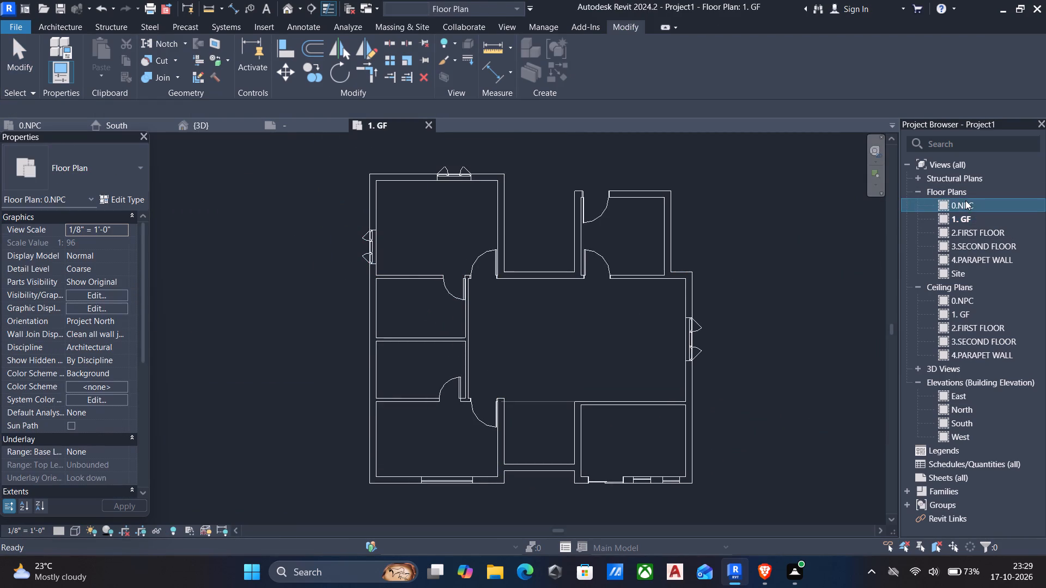
pyautogui.click(965, 200)
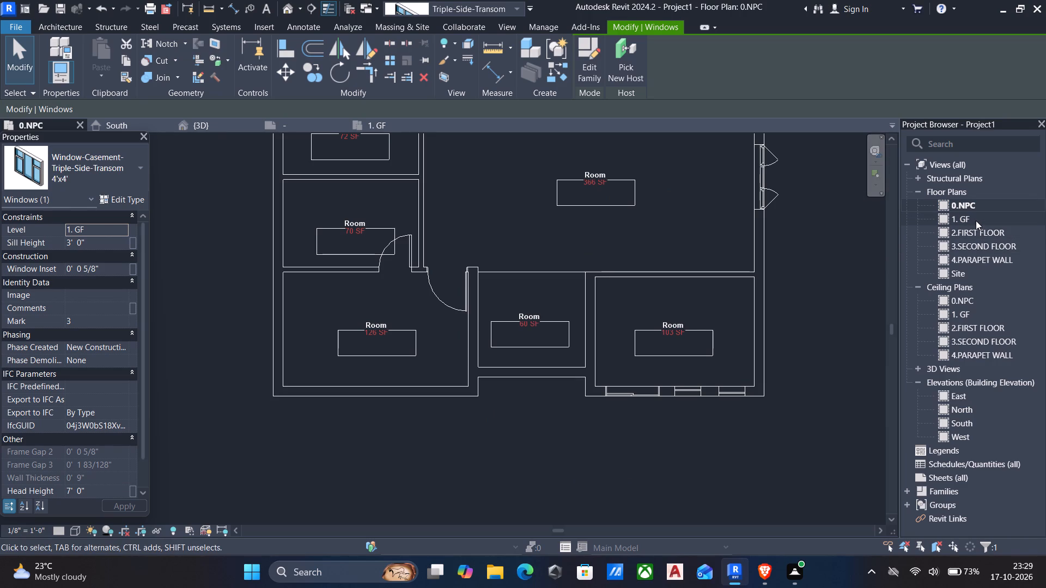
pyautogui.doubleClick(976, 220)
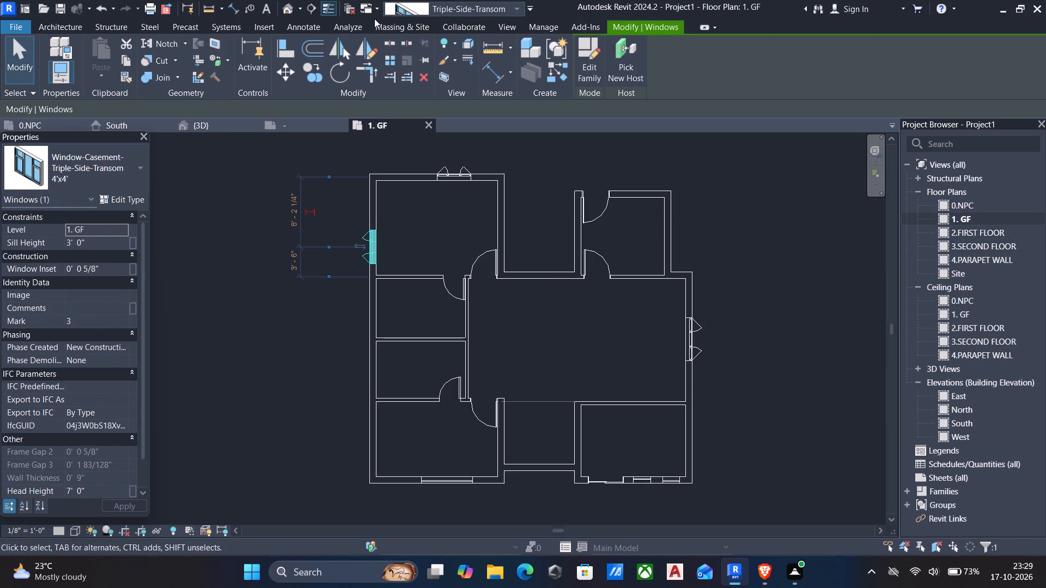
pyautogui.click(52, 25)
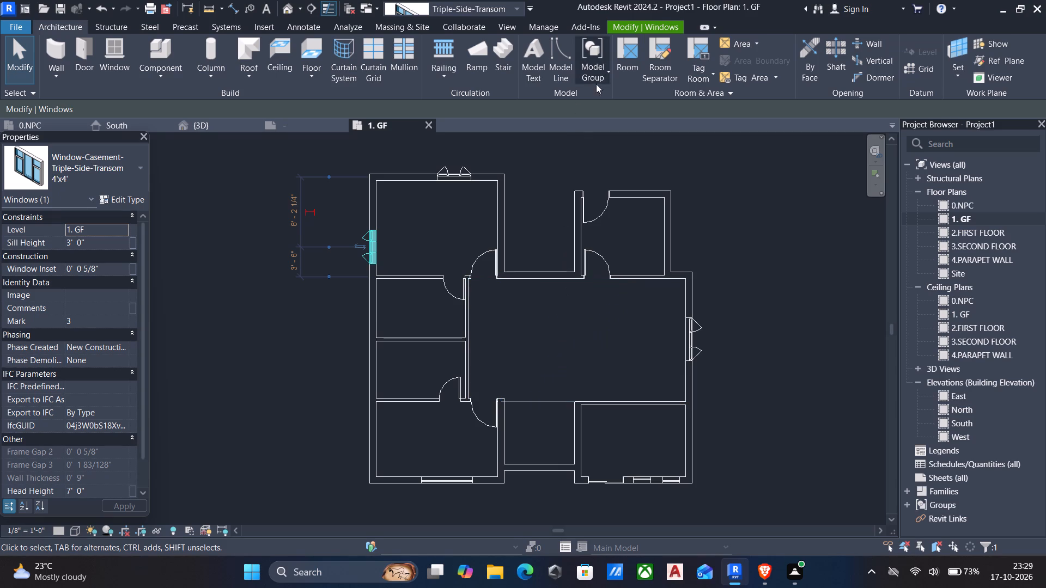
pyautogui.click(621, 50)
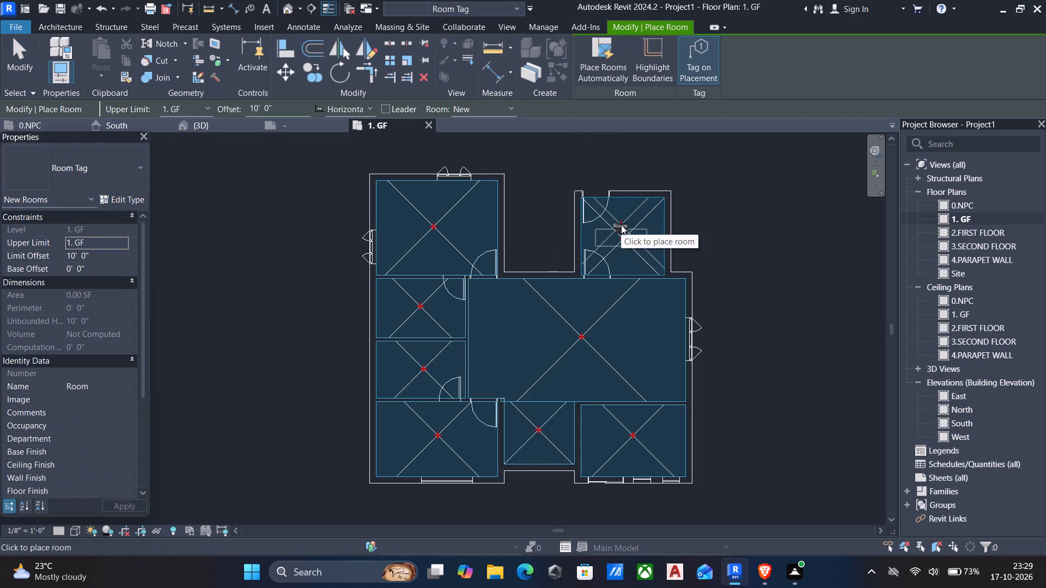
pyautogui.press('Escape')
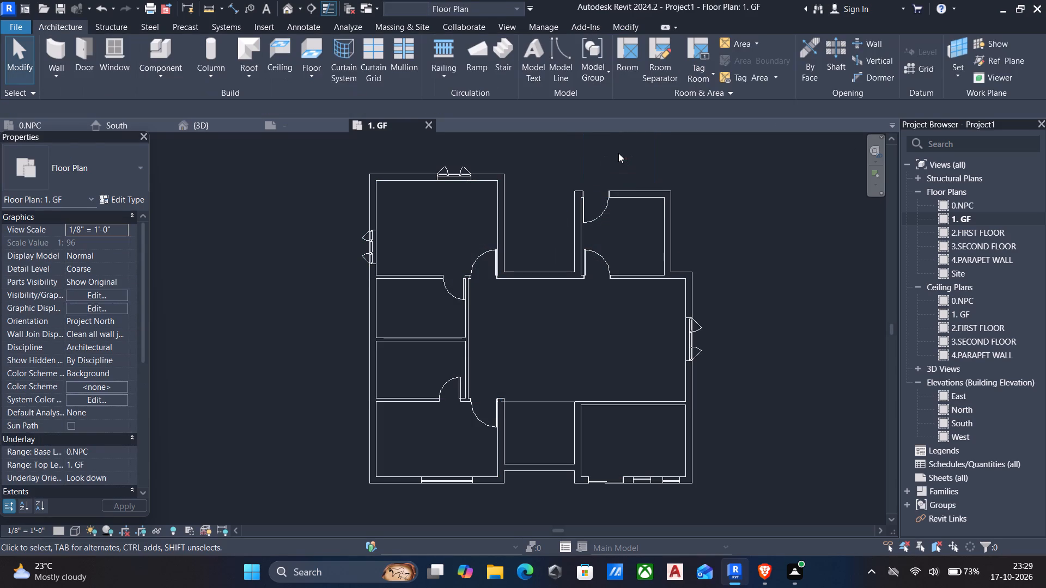
# Place room tags in the north-west room and the north-east room of the 1. GF floor plan.
pyautogui.click(706, 53)
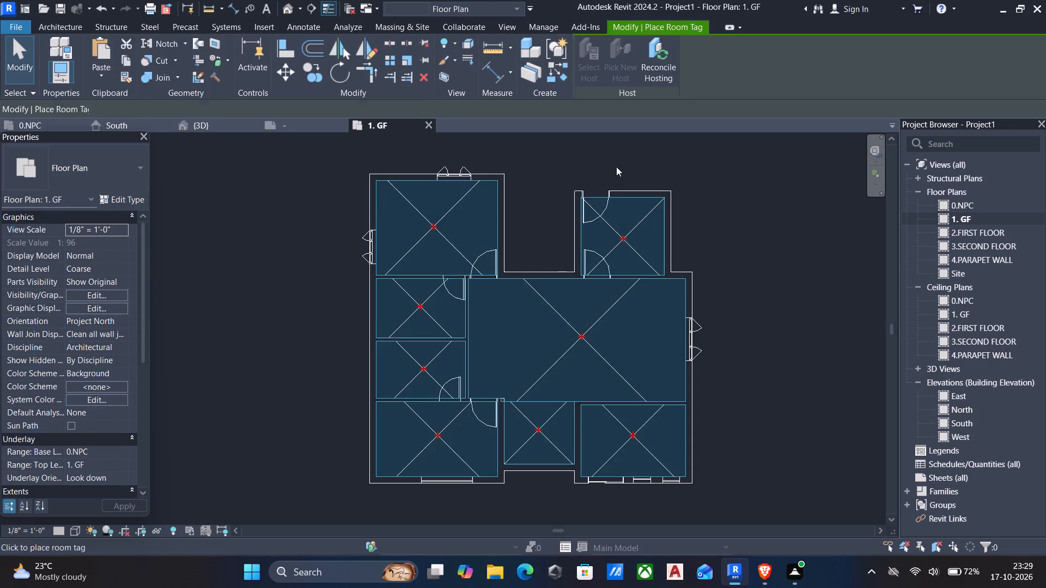
pyautogui.click(439, 218)
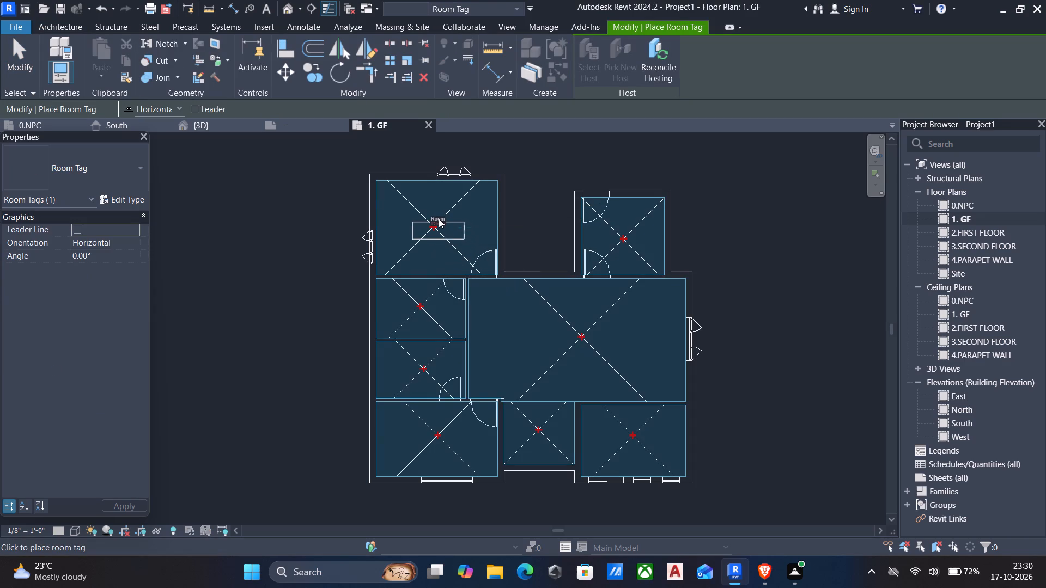
pyautogui.click(631, 228)
pyautogui.press('Escape')
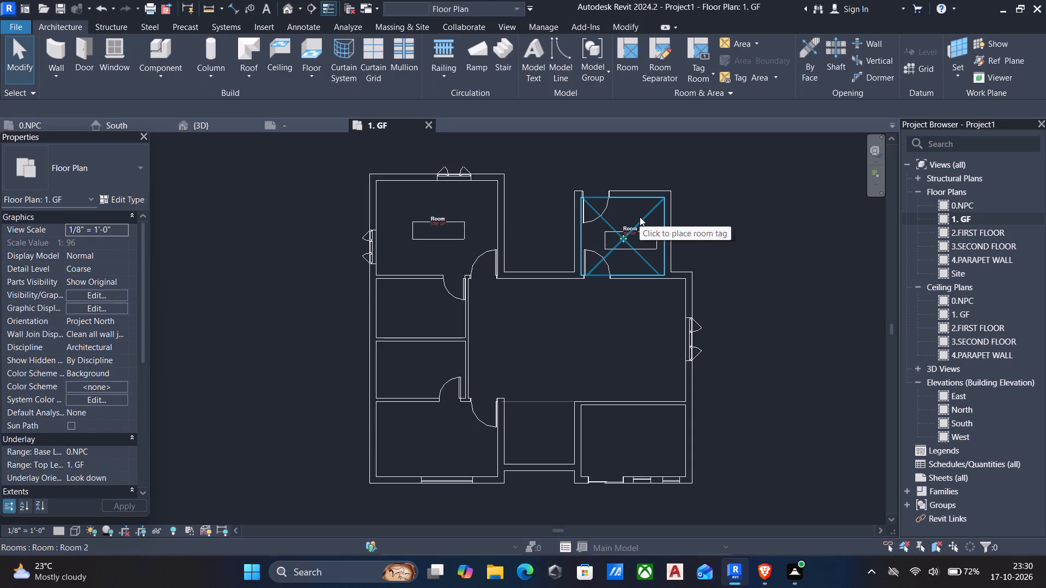
# Examine the room tags in the 1. GF floor plan against those in the 0.NPC floor plan.
pyautogui.scroll(5, 488, 274)
pyautogui.scroll(3, 416, 192)
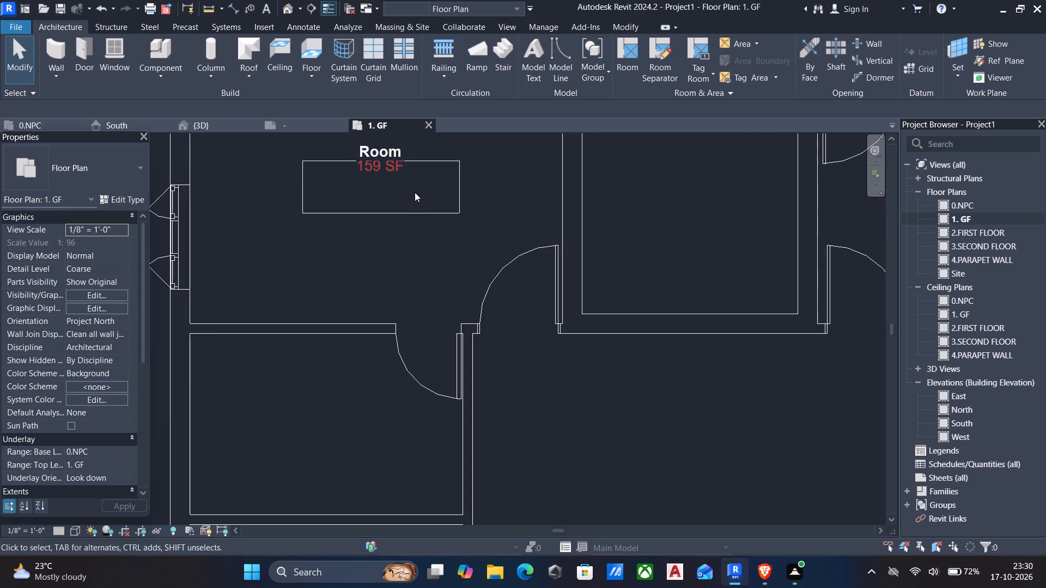
pyautogui.scroll(-5, 415, 192)
pyautogui.doubleClick(969, 203)
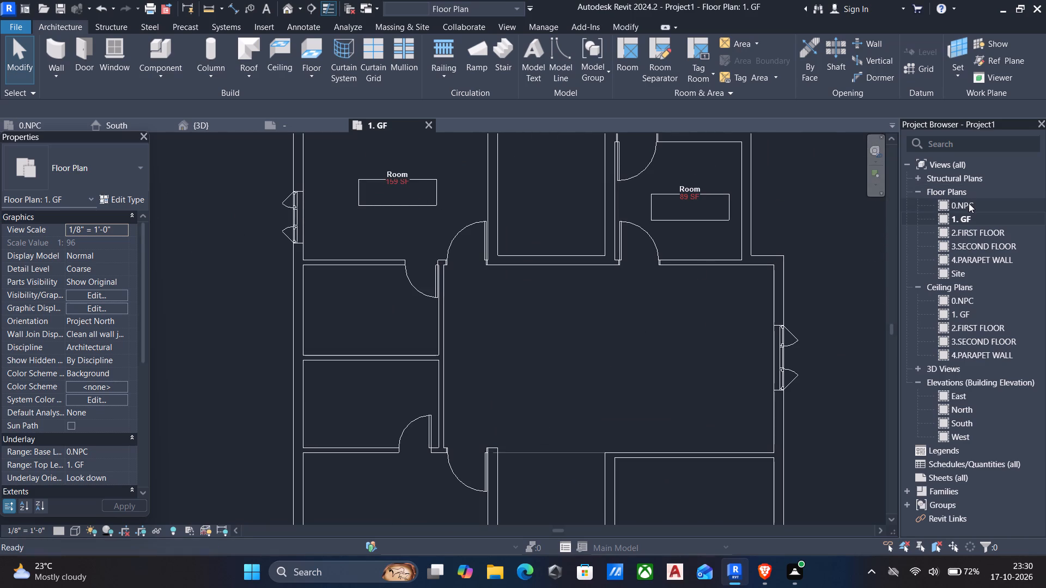
pyautogui.moveTo(341, 211); pyautogui.dragTo(408, 397, button='middle')
pyautogui.scroll(1, 408, 397)
pyautogui.scroll(4, 472, 181)
pyautogui.scroll(-6, 472, 180)
pyautogui.doubleClick(984, 218)
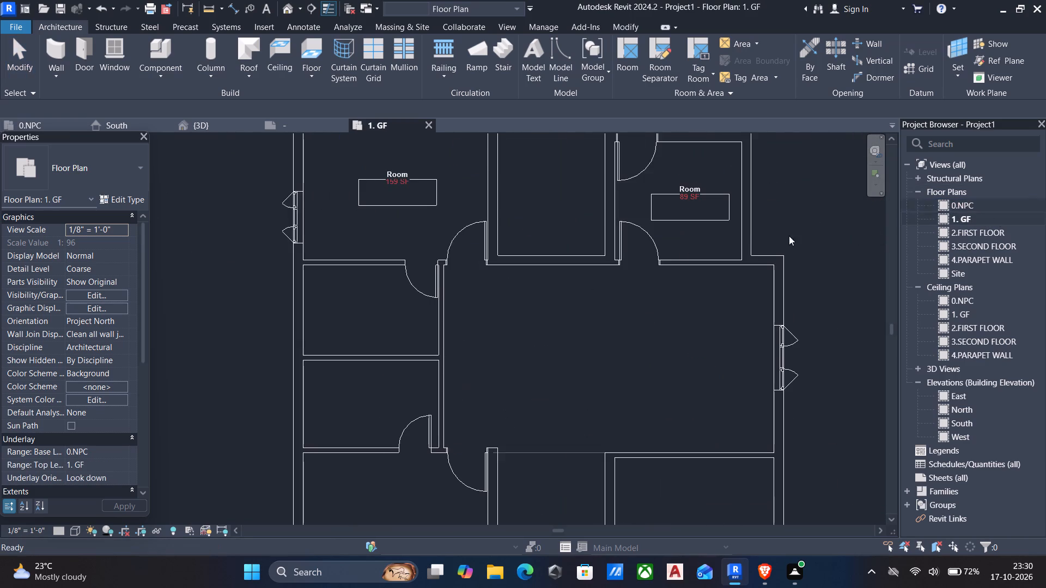
pyautogui.moveTo(663, 253); pyautogui.dragTo(638, 298, button='middle')
pyautogui.scroll(-2, 608, 278)
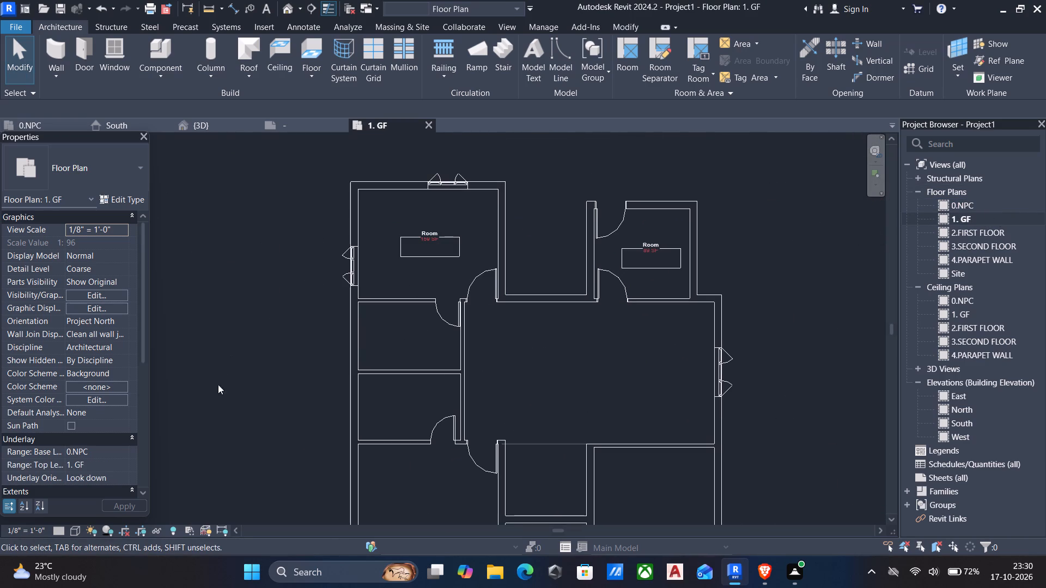
# In the 1. GF floor plan, place room tags in the two small west rooms and the large central room.
pyautogui.click(692, 60)
pyautogui.click(413, 327)
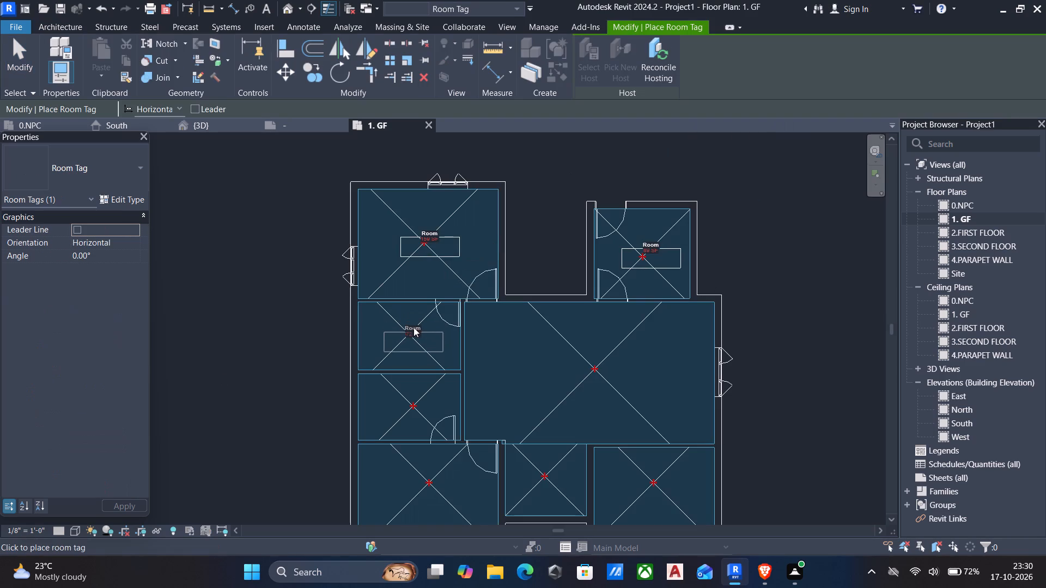
pyautogui.click(592, 357)
pyautogui.moveTo(549, 385); pyautogui.dragTo(567, 283, button='middle')
pyautogui.click(435, 294)
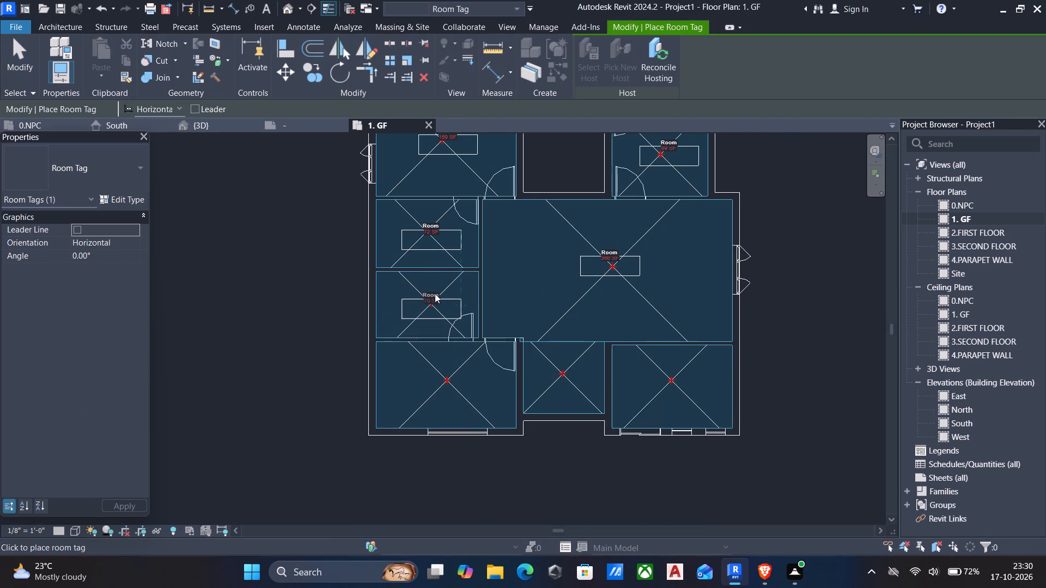
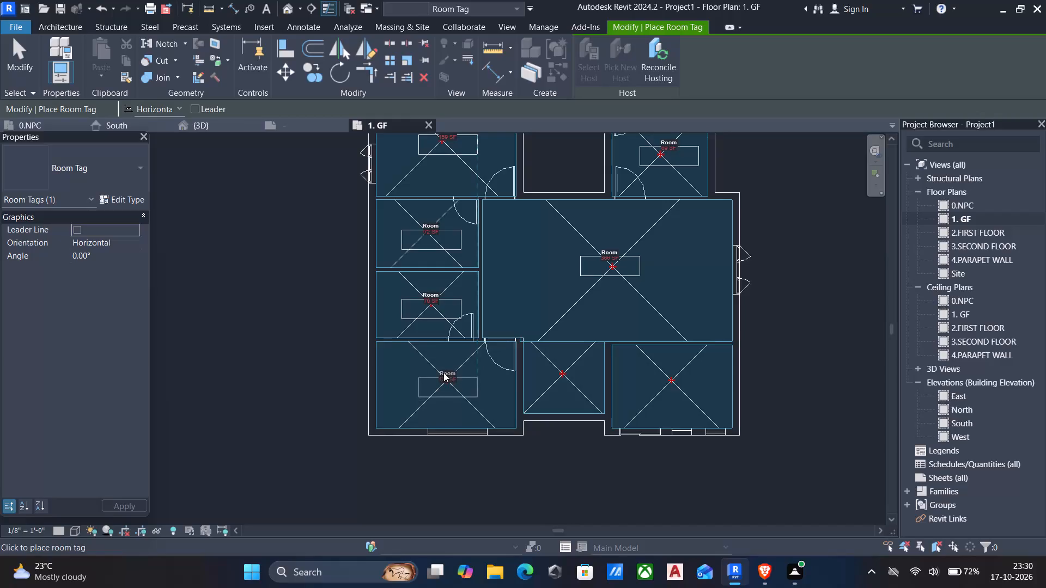
# Place room tags in the three untagged rooms along the bottom of the ground floor plan.
pyautogui.click(443, 372)
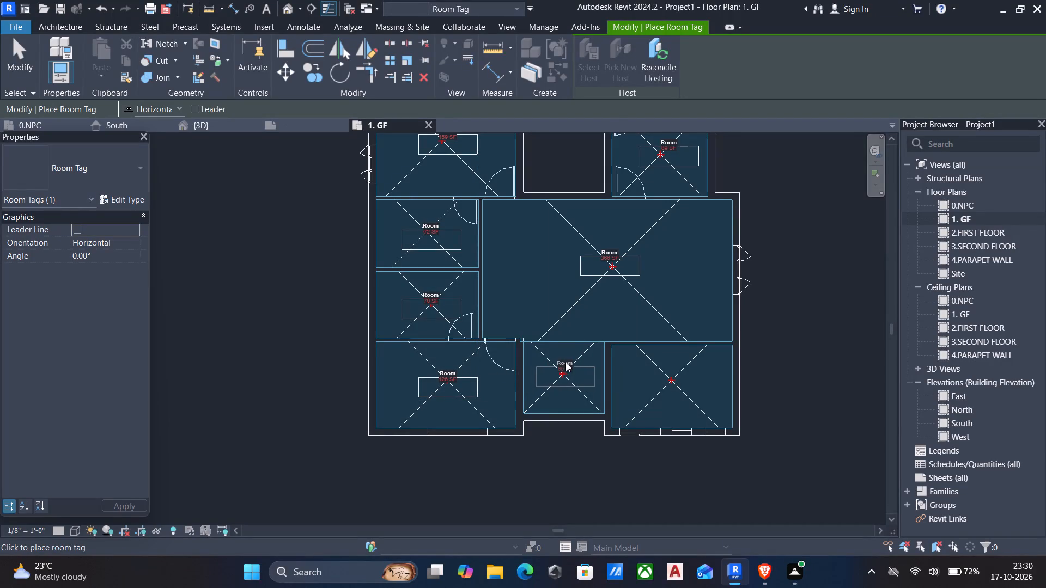
pyautogui.click(565, 362)
pyautogui.click(670, 373)
pyautogui.moveTo(536, 402); pyautogui.dragTo(534, 430, button='middle')
pyautogui.press('Escape')
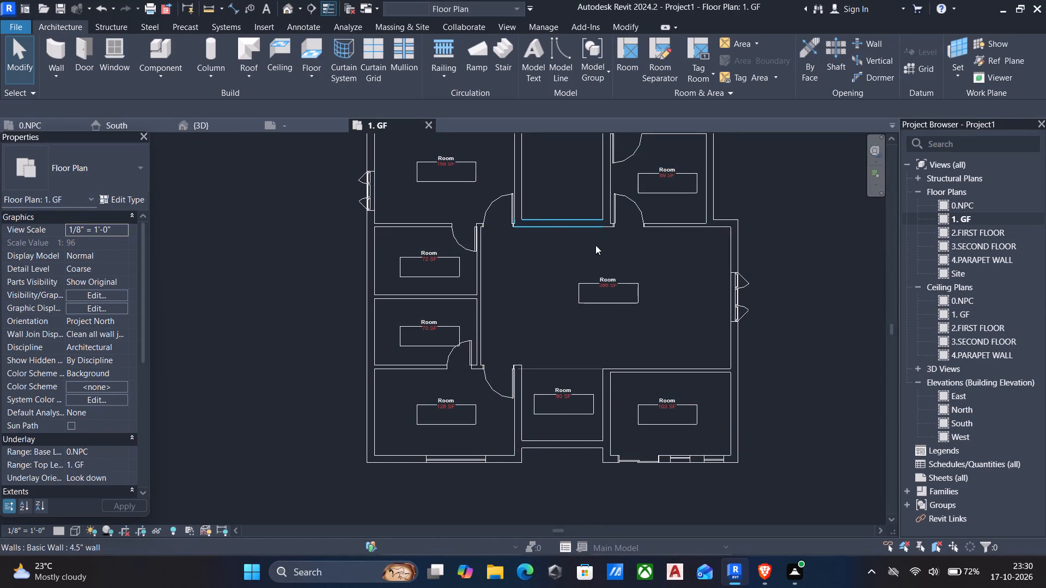
# Rename the room in the plan's upper-left corner as BEDROOM through its room tag.
pyautogui.moveTo(592, 268); pyautogui.dragTo(584, 319, button='middle')
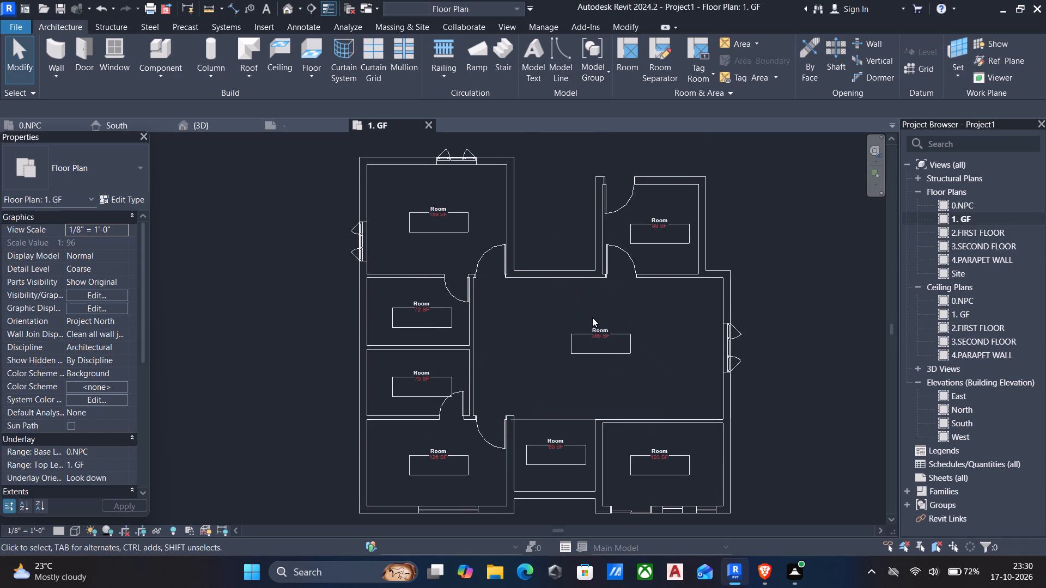
pyautogui.scroll(8, 446, 214)
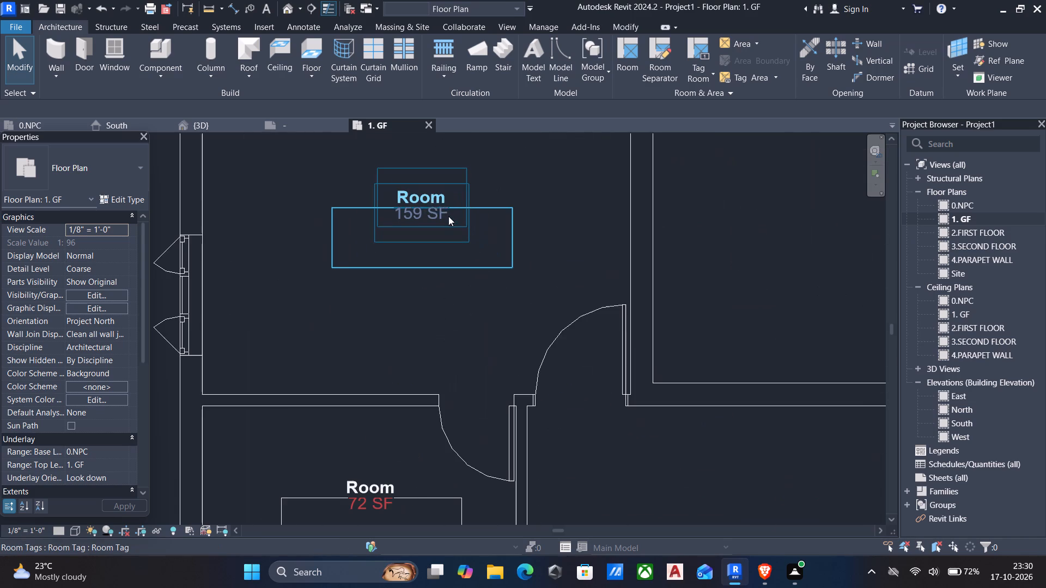
pyautogui.click(429, 198)
pyautogui.click(429, 198)
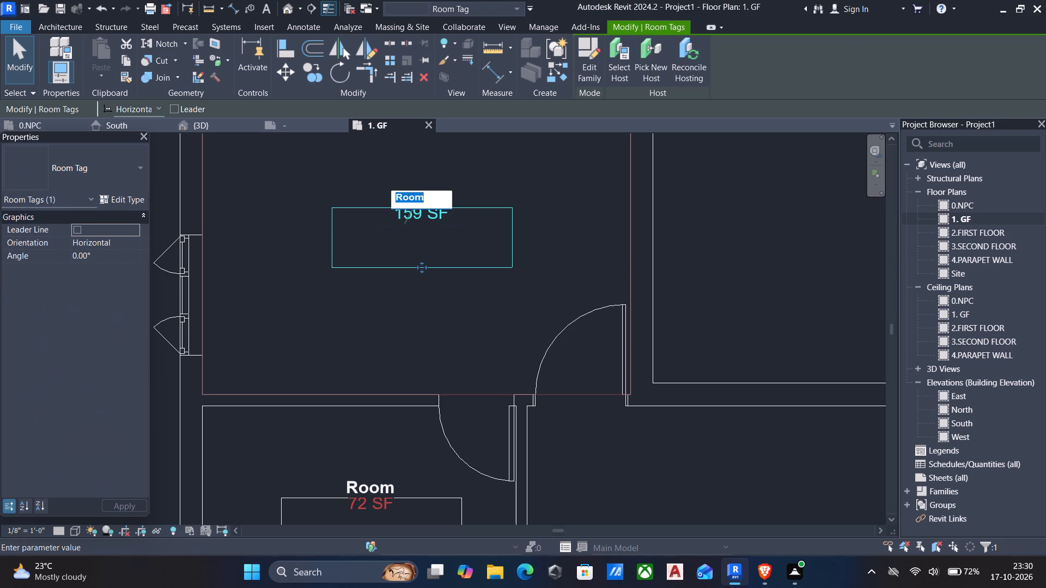
pyautogui.write('BEDROOM')
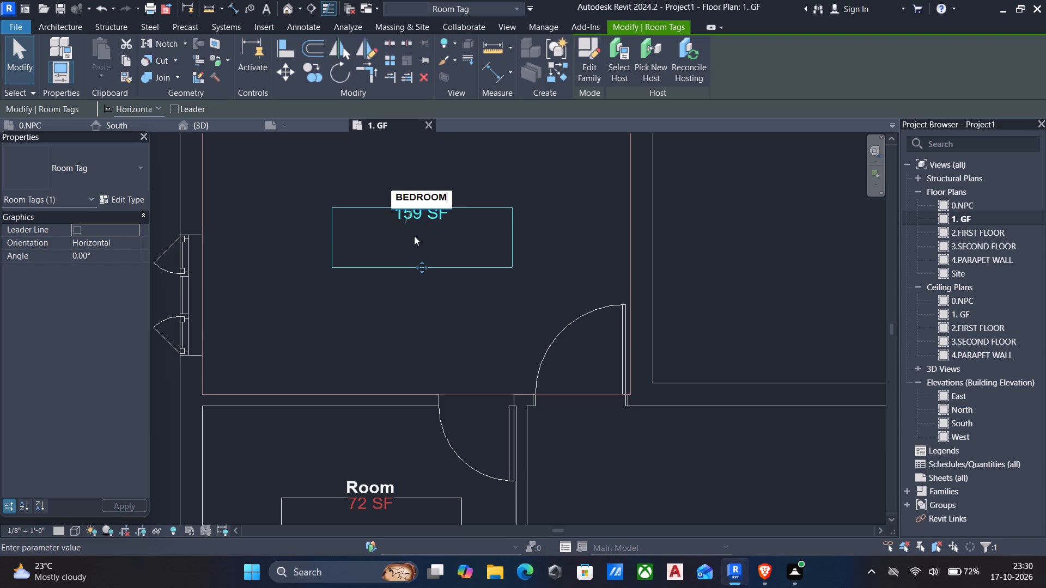
pyautogui.click(389, 297)
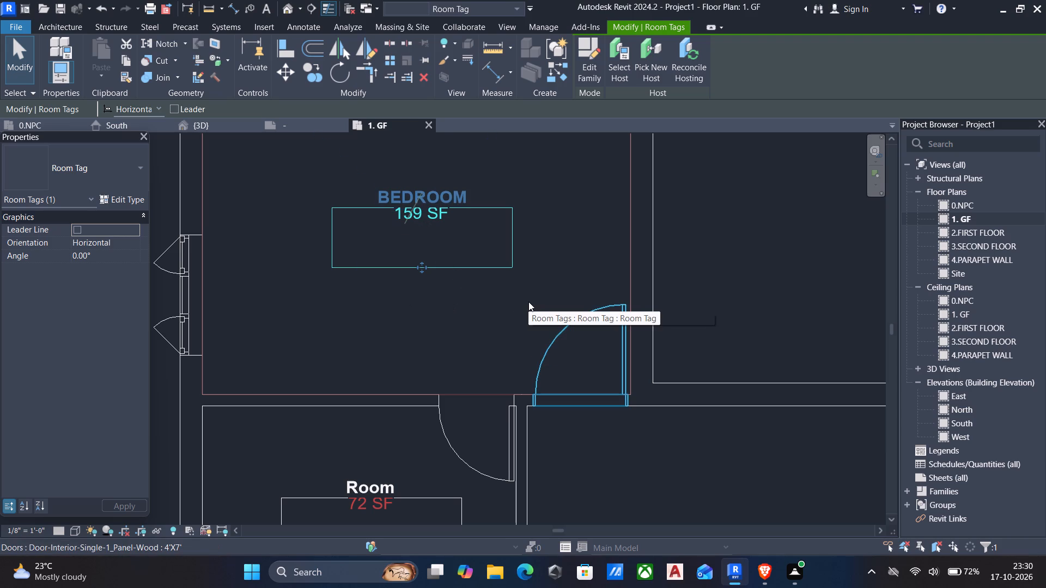
# Rename the small two-door room in the plan's upper-right corner as KITCHEN.
pyautogui.moveTo(564, 360); pyautogui.dragTo(315, 390, button='middle')
pyautogui.scroll(1, 556, 363)
pyautogui.scroll(-4, 308, 396)
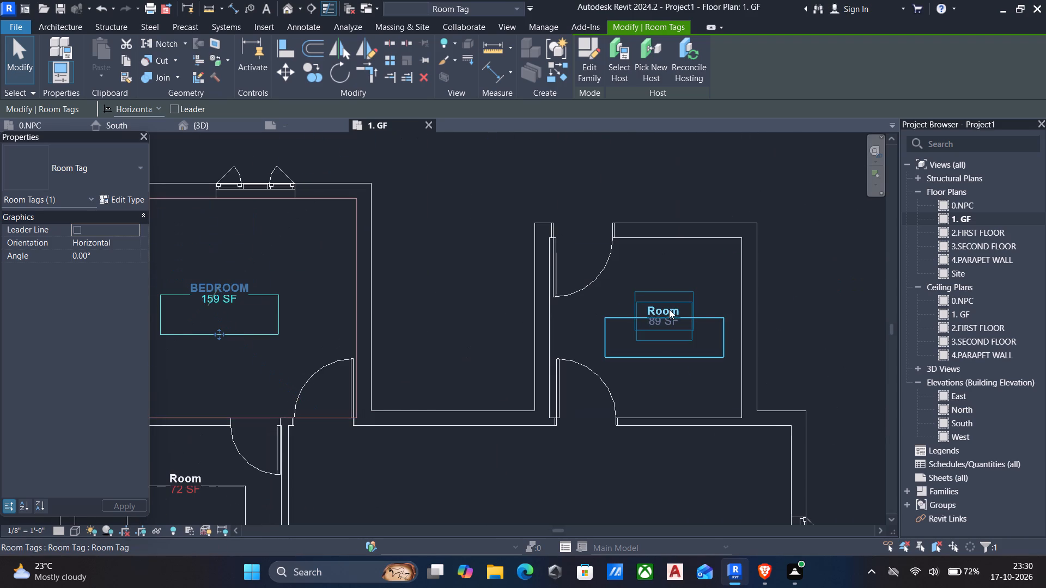
pyautogui.click(669, 309)
pyautogui.click(669, 309)
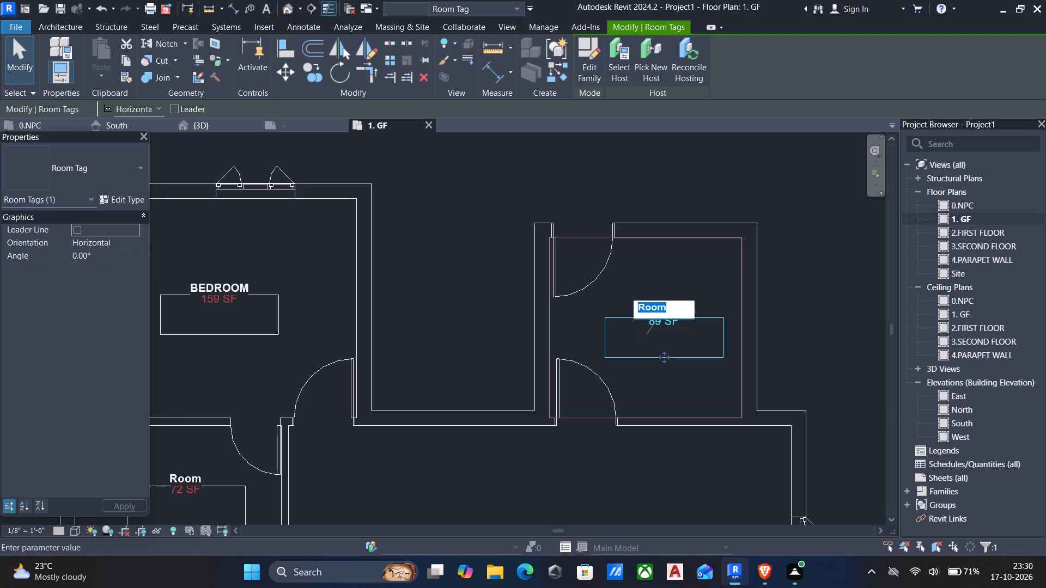
pyautogui.write('KITCHEN')
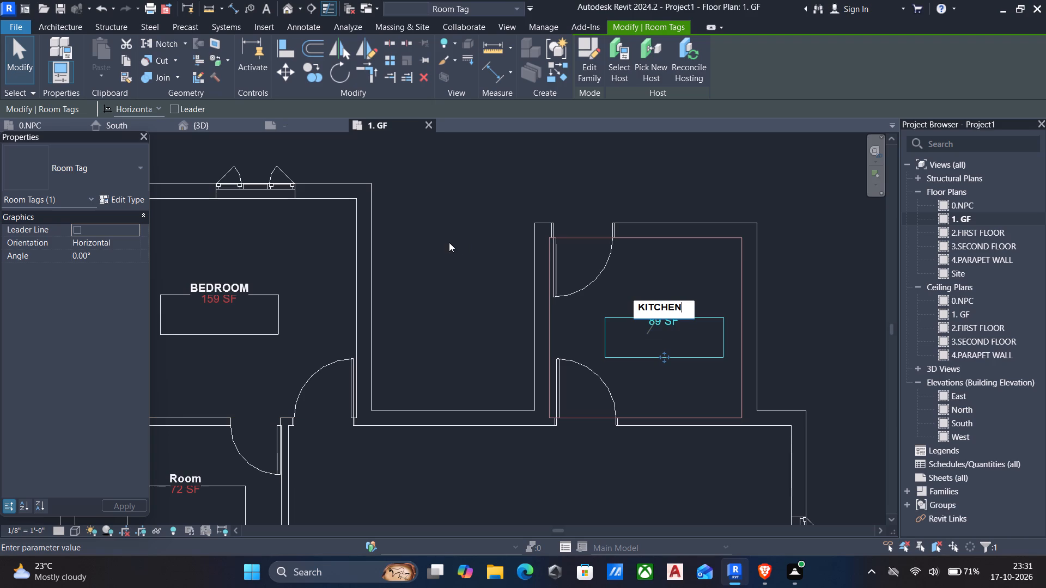
pyautogui.click(449, 242)
# Rename the large central room as DINING.
pyautogui.scroll(-5, 489, 367)
pyautogui.moveTo(497, 381); pyautogui.dragTo(509, 304, button='middle')
pyautogui.moveTo(480, 401); pyautogui.dragTo(492, 366, button='middle')
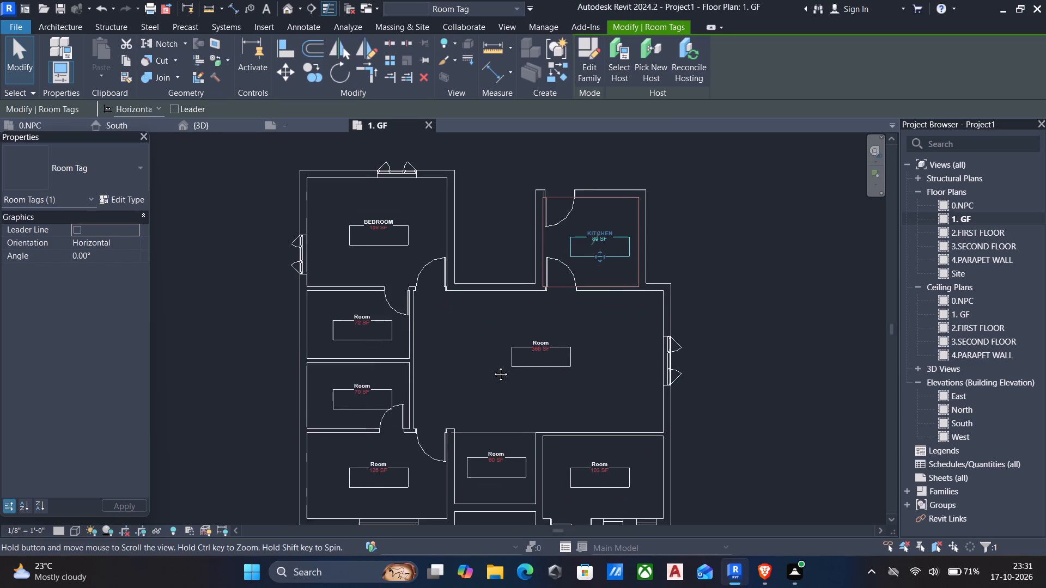
pyautogui.moveTo(492, 366); pyautogui.dragTo(493, 365, button='middle')
pyautogui.scroll(5, 558, 367)
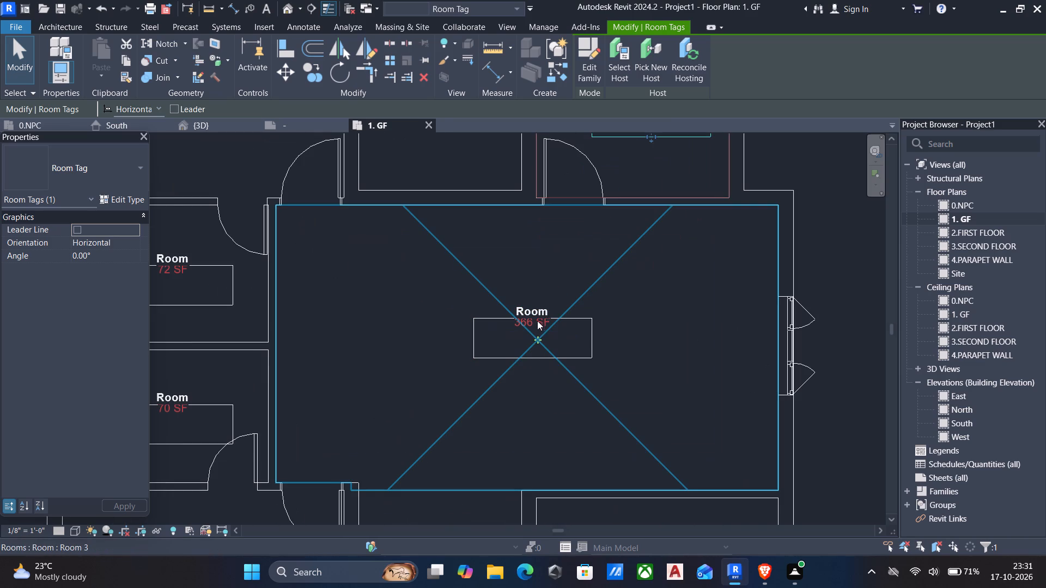
pyautogui.click(537, 313)
pyautogui.click(537, 313)
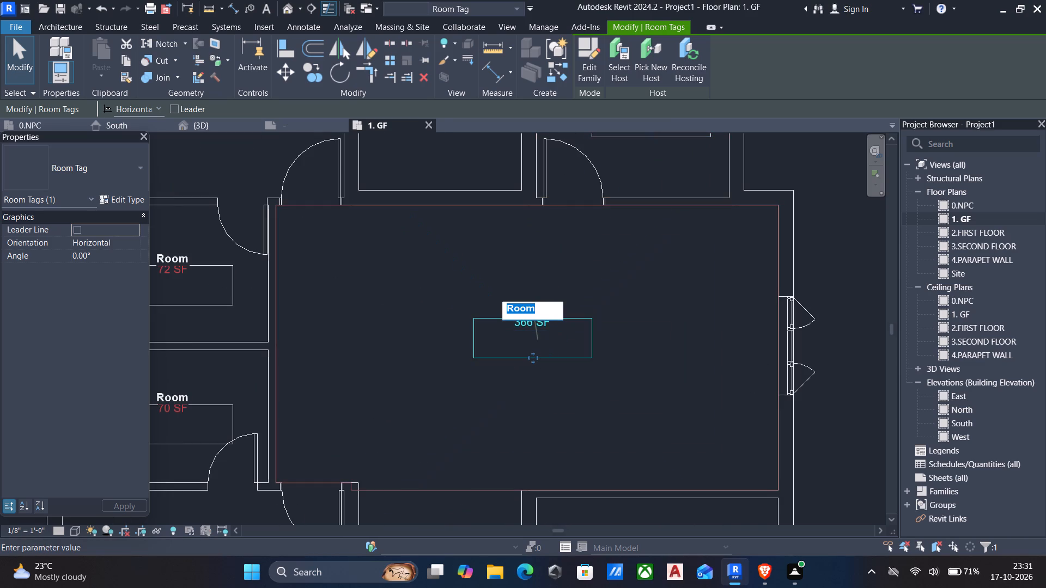
pyautogui.write('DINING')
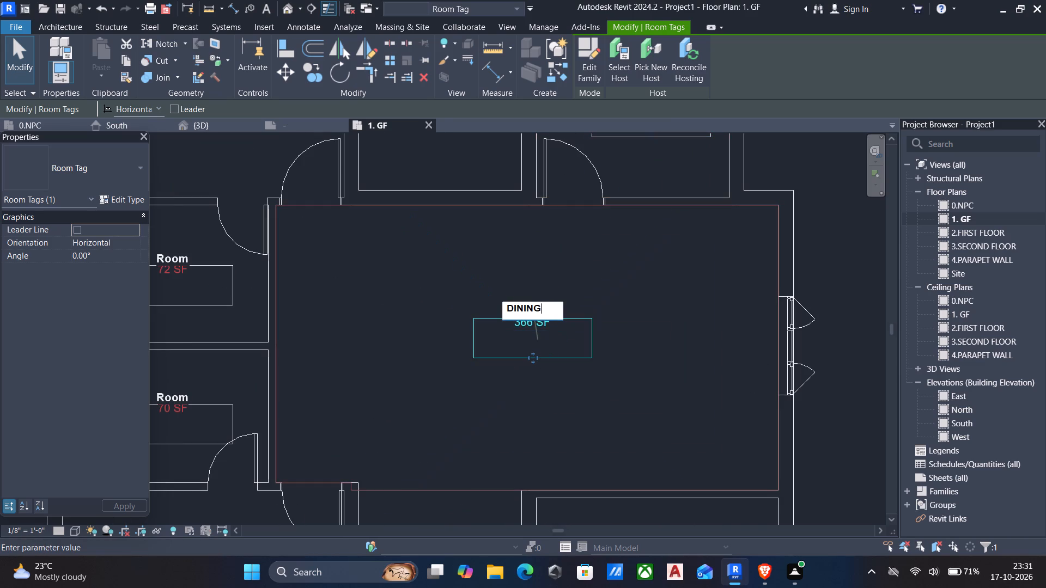
pyautogui.click(410, 365)
# Rename the small room directly below the BEDROOM as TOILET.
pyautogui.scroll(-4, 406, 408)
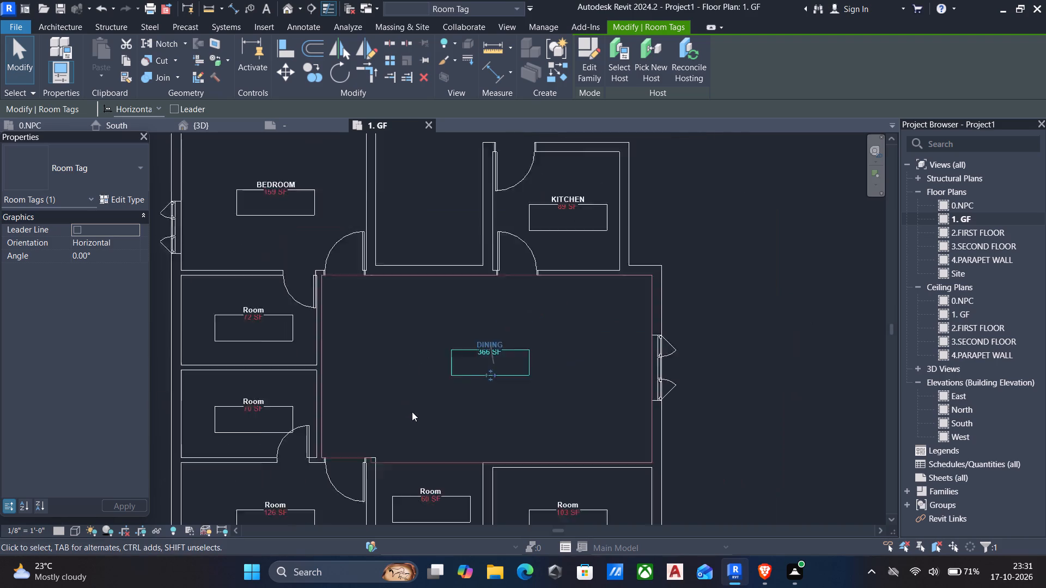
pyautogui.scroll(-1, 412, 412)
pyautogui.moveTo(413, 412); pyautogui.dragTo(549, 295, button='middle')
pyautogui.scroll(1, 549, 295)
pyautogui.scroll(7, 399, 205)
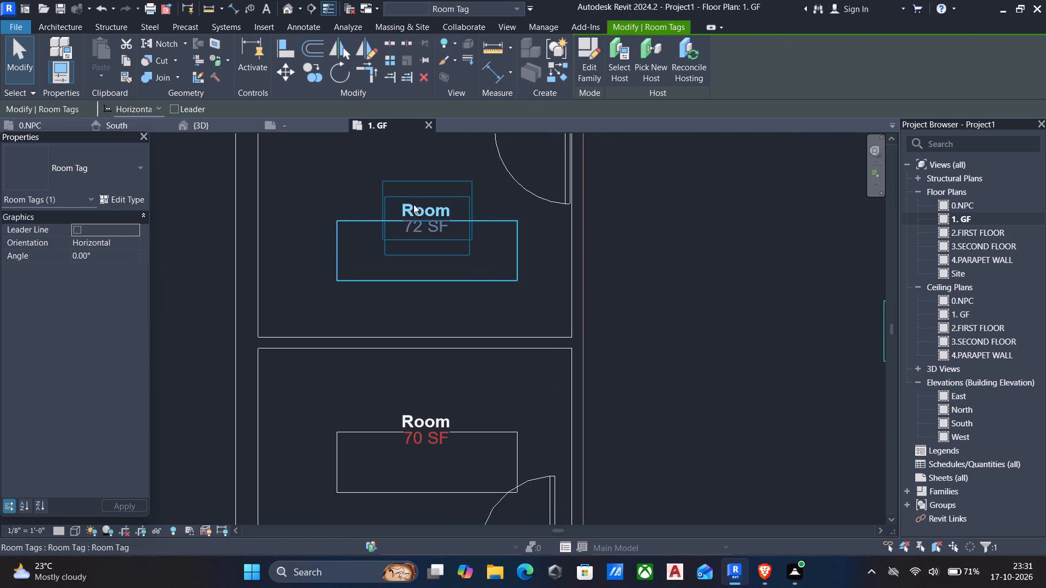
pyautogui.click(418, 207)
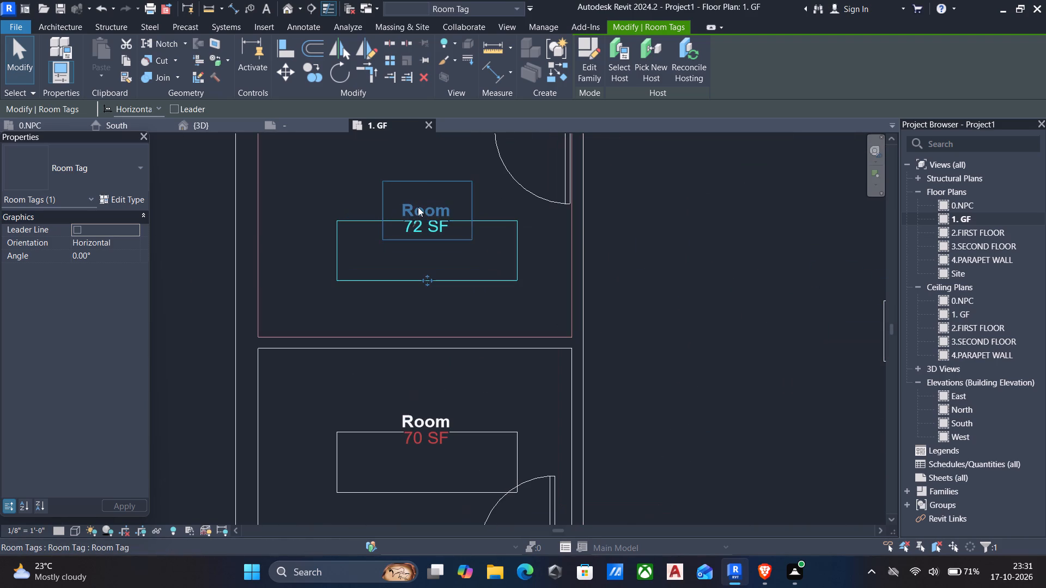
pyautogui.click(418, 207)
pyautogui.write('TOILET')
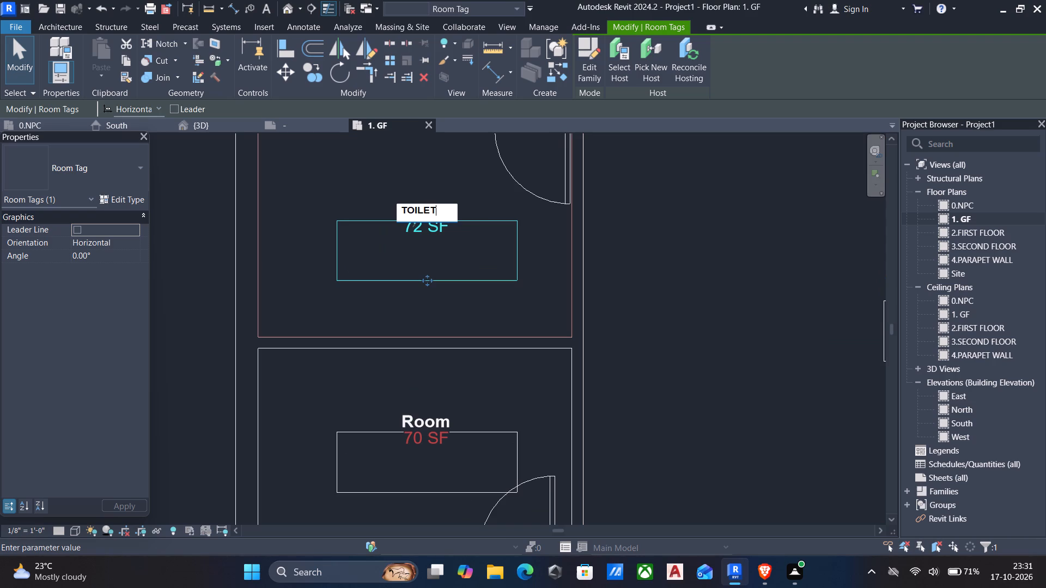
pyautogui.click(612, 272)
# Rename the second small room, between the first TOILET and the lower-left corner room, as TOILET.
pyautogui.scroll(-4, 563, 311)
pyautogui.moveTo(562, 316); pyautogui.dragTo(584, 256, button='middle')
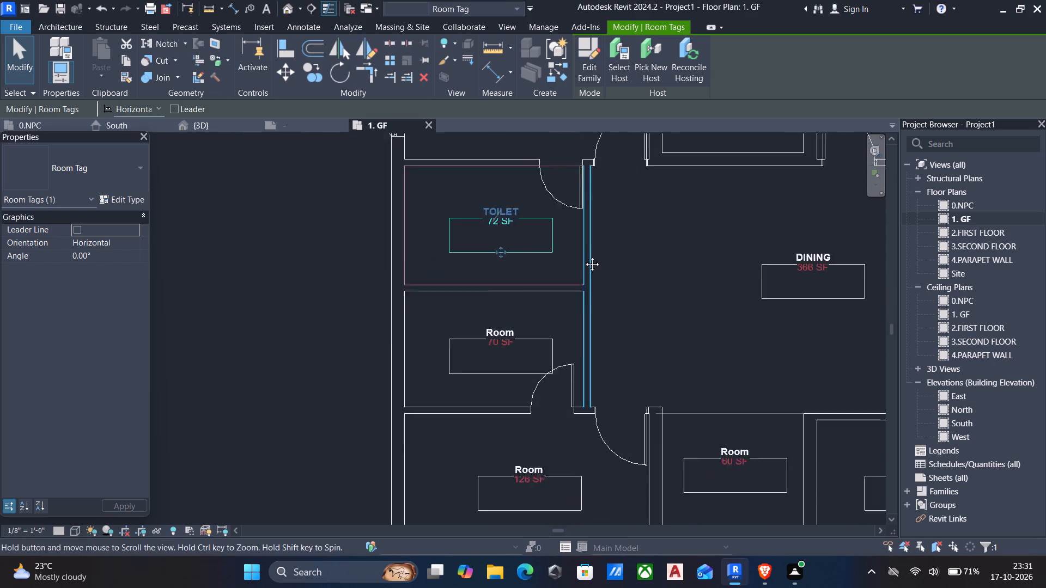
pyautogui.moveTo(584, 256); pyautogui.dragTo(585, 254, button='middle')
pyautogui.scroll(4, 537, 333)
pyautogui.click(494, 296)
pyautogui.click(494, 296)
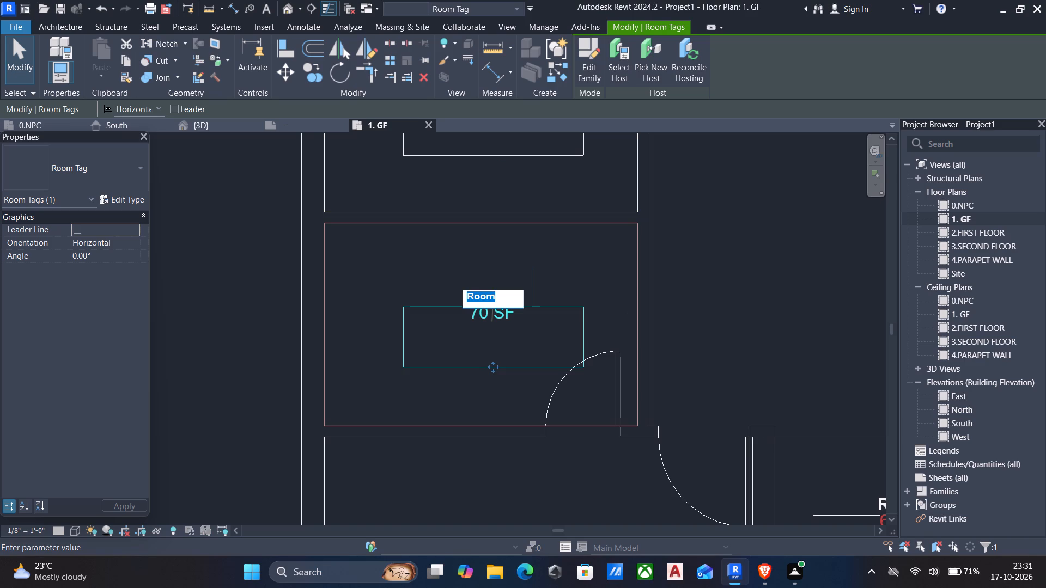
pyautogui.write('TOILET')
pyautogui.click(696, 282)
# Rename the room in the plan's lower-left corner as M-BEDROOM.
pyautogui.moveTo(690, 366); pyautogui.dragTo(620, 283, button='middle')
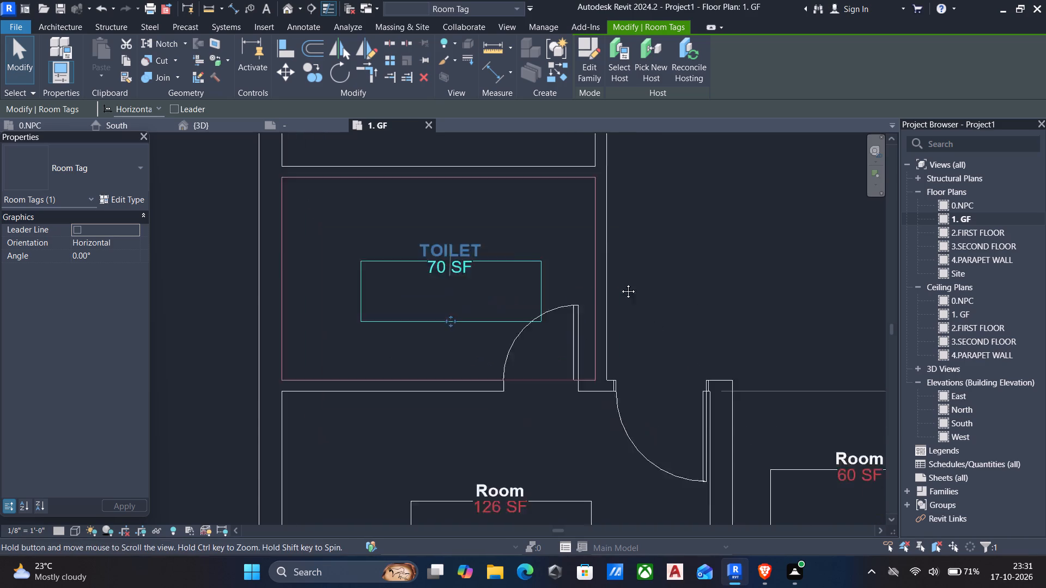
pyautogui.moveTo(620, 283); pyautogui.dragTo(595, 253, button='middle')
pyautogui.scroll(-4, 595, 253)
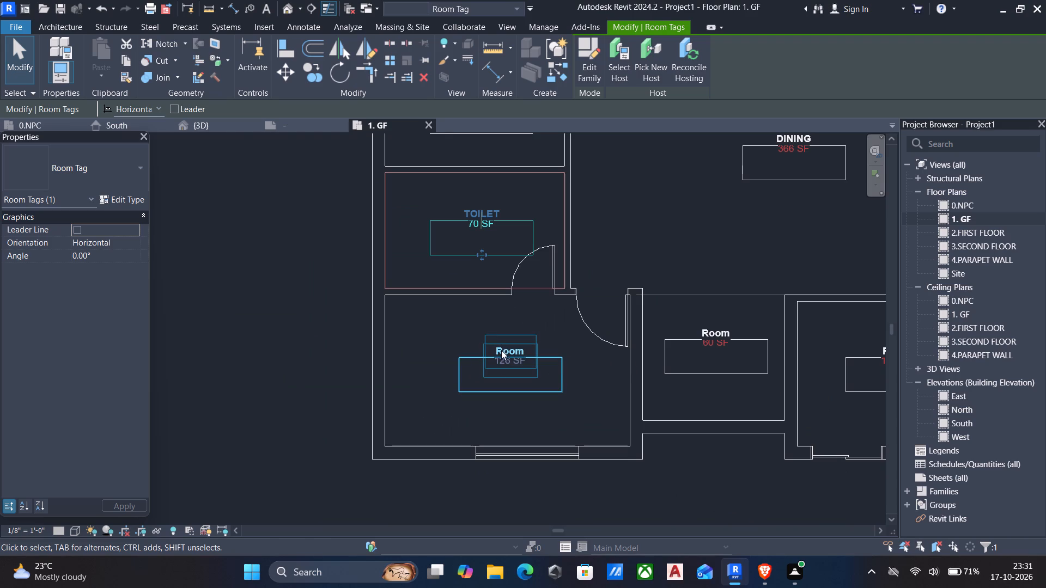
pyautogui.click(501, 351)
pyautogui.click(506, 350)
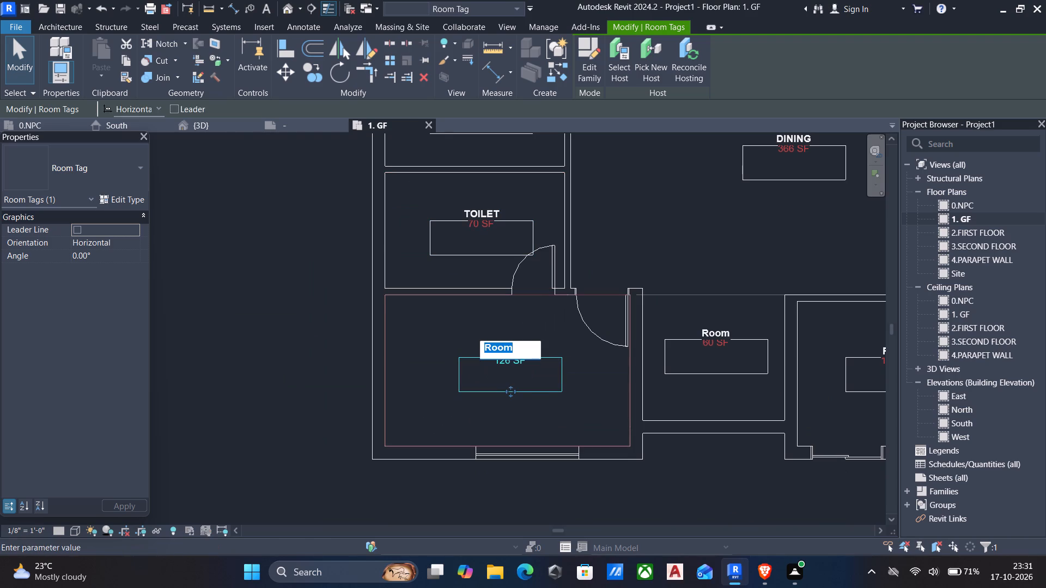
pyautogui.press('m')
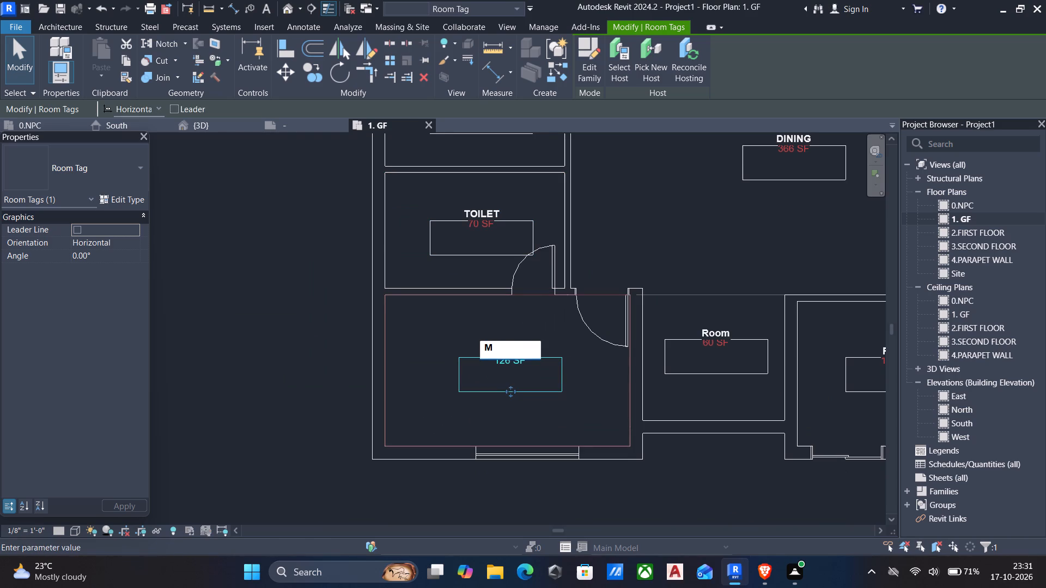
pyautogui.press('-')
pyautogui.write('BEDR')
pyautogui.write('OOM')
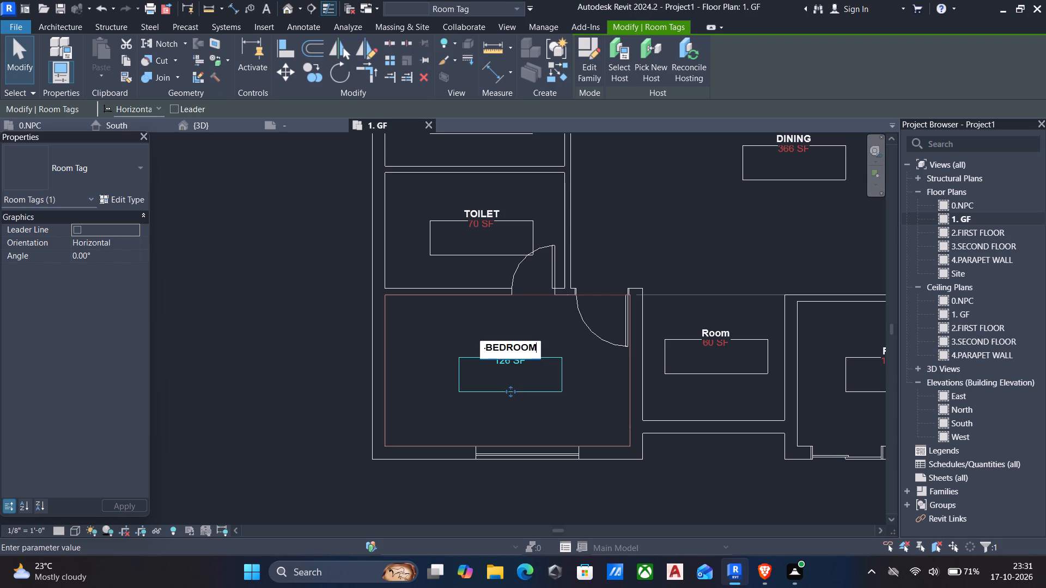
pyautogui.click(449, 328)
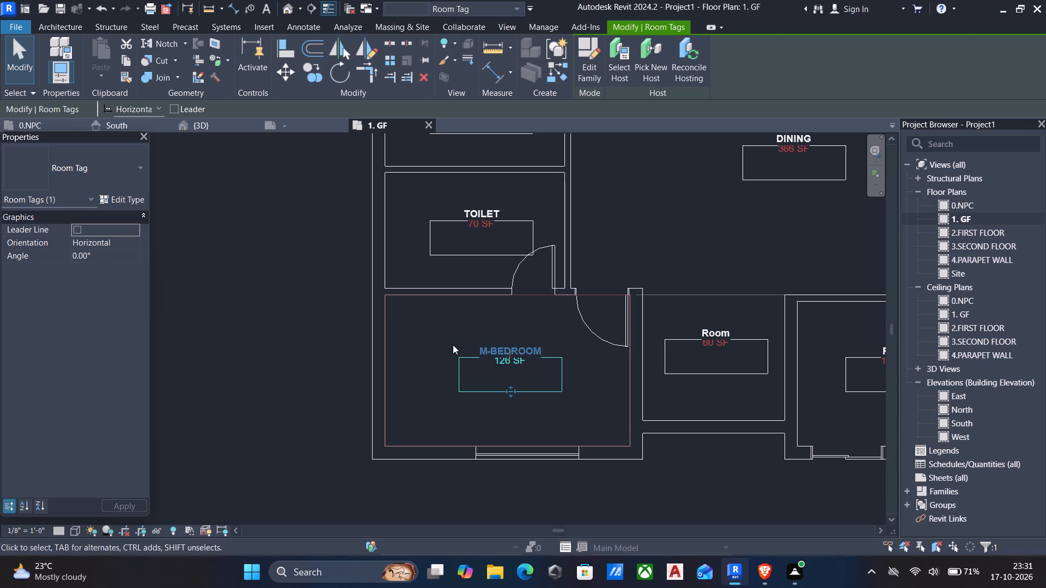
# Rename the small room between the M-BEDROOM and the lower-right corner room as STAIR.
pyautogui.moveTo(545, 399); pyautogui.dragTo(507, 404, button='middle')
pyautogui.moveTo(645, 409); pyautogui.dragTo(591, 414, button='middle')
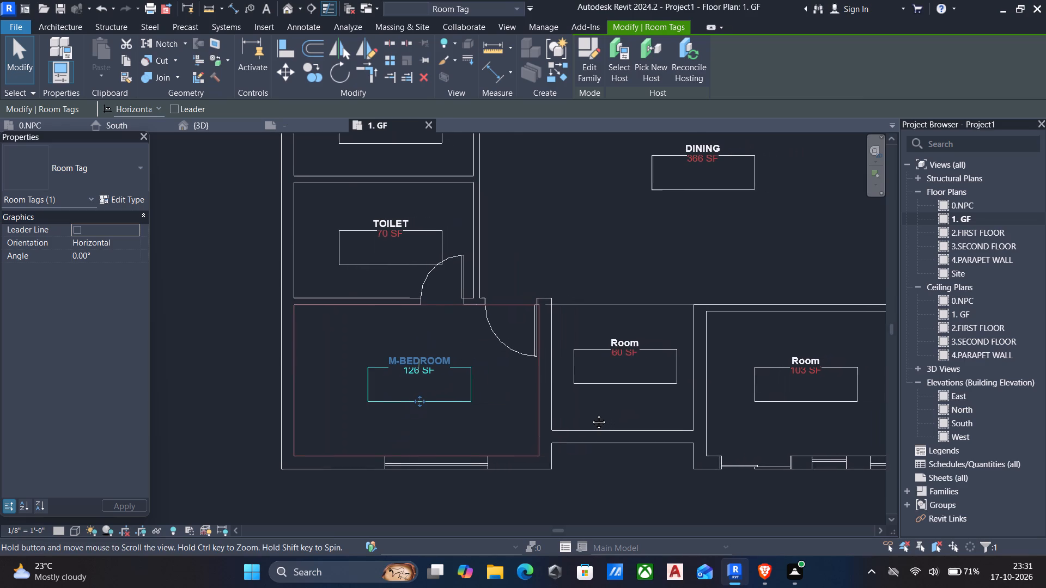
pyautogui.moveTo(591, 414); pyautogui.dragTo(589, 414, button='middle')
pyautogui.scroll(3, 645, 335)
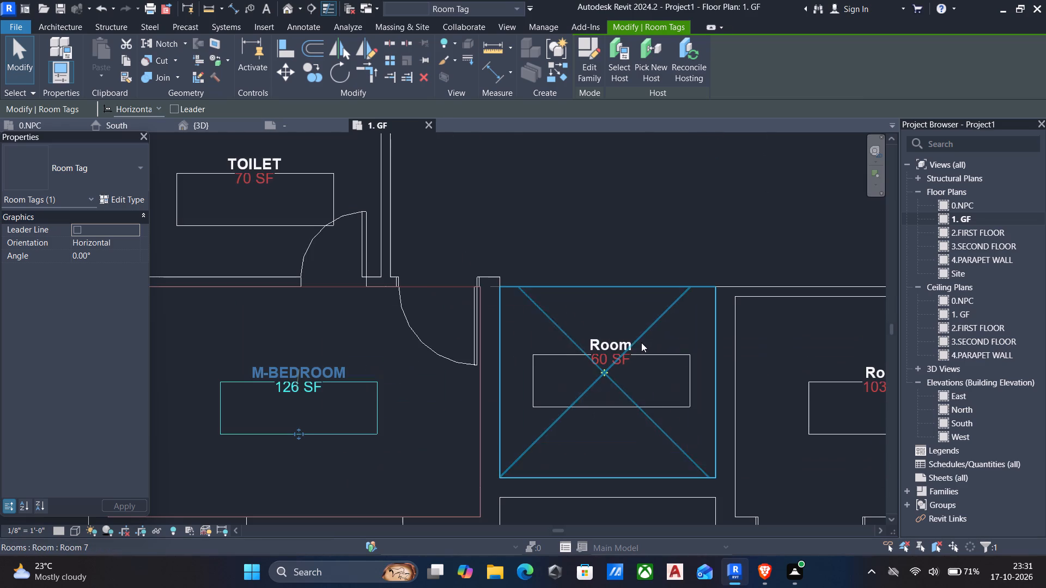
pyautogui.click(611, 342)
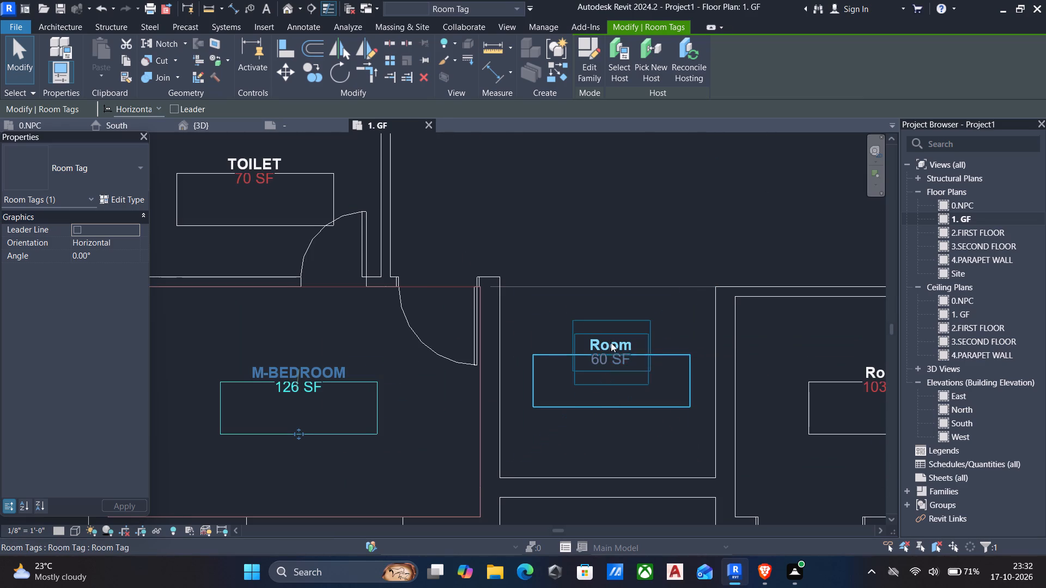
pyautogui.click(623, 347)
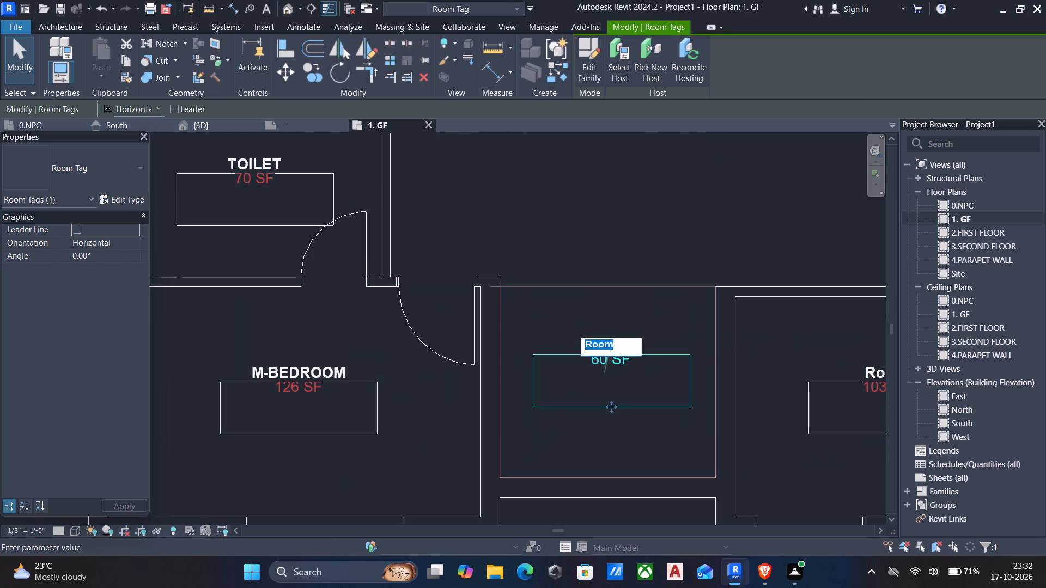
pyautogui.write('STAIR')
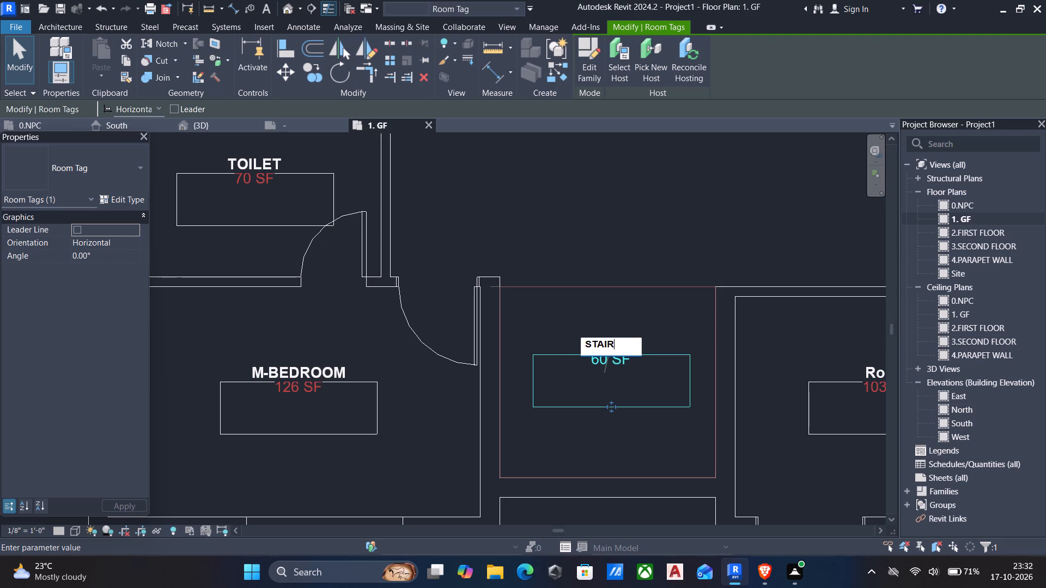
pyautogui.click(609, 249)
# Rename the room in the plan's lower-right corner as LIVING.
pyautogui.moveTo(555, 330); pyautogui.dragTo(399, 250, button='middle')
pyautogui.scroll(-1, 409, 258)
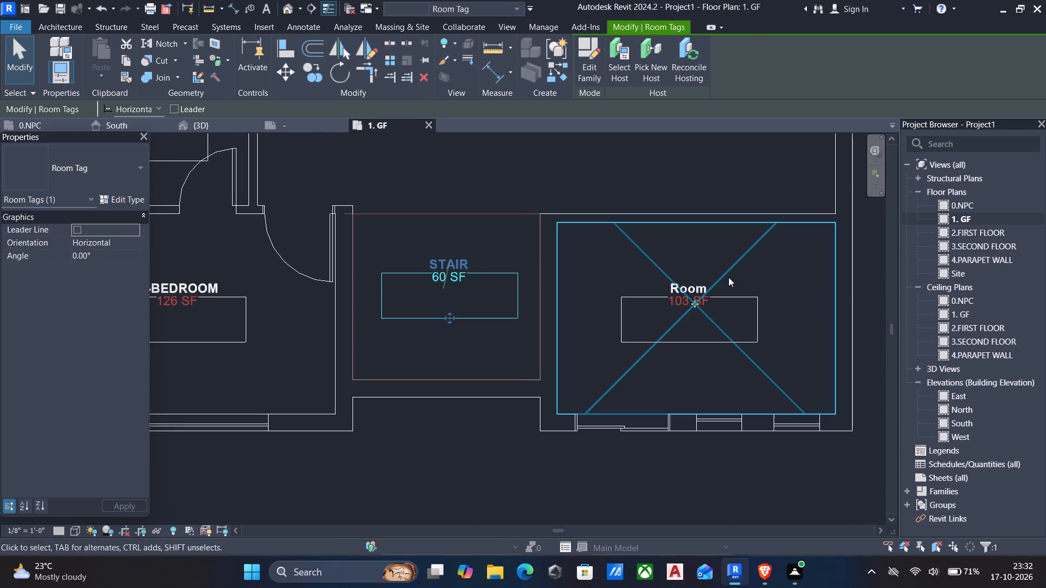
pyautogui.click(676, 287)
pyautogui.click(695, 291)
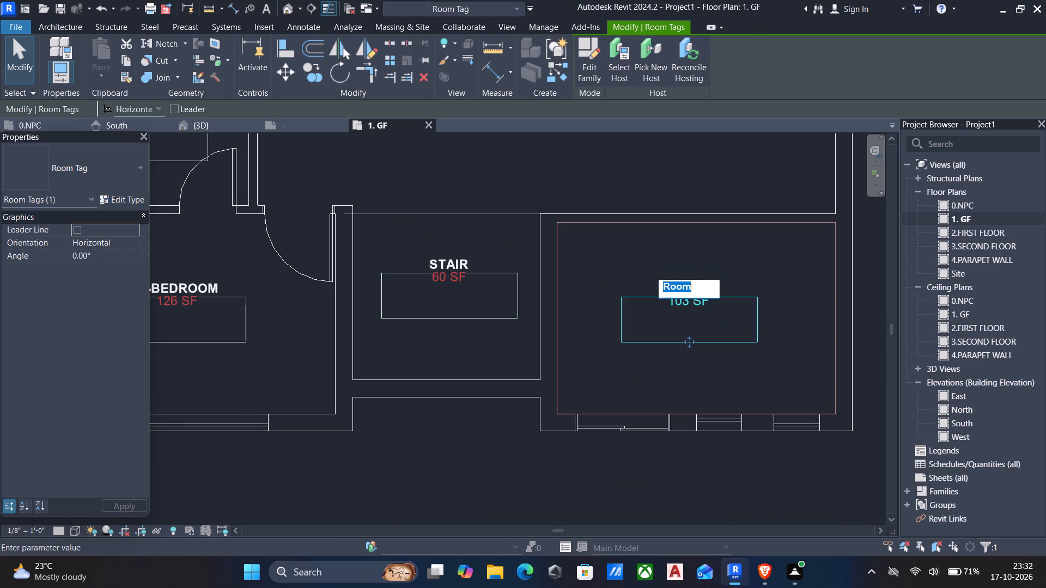
pyautogui.write('LIVING')
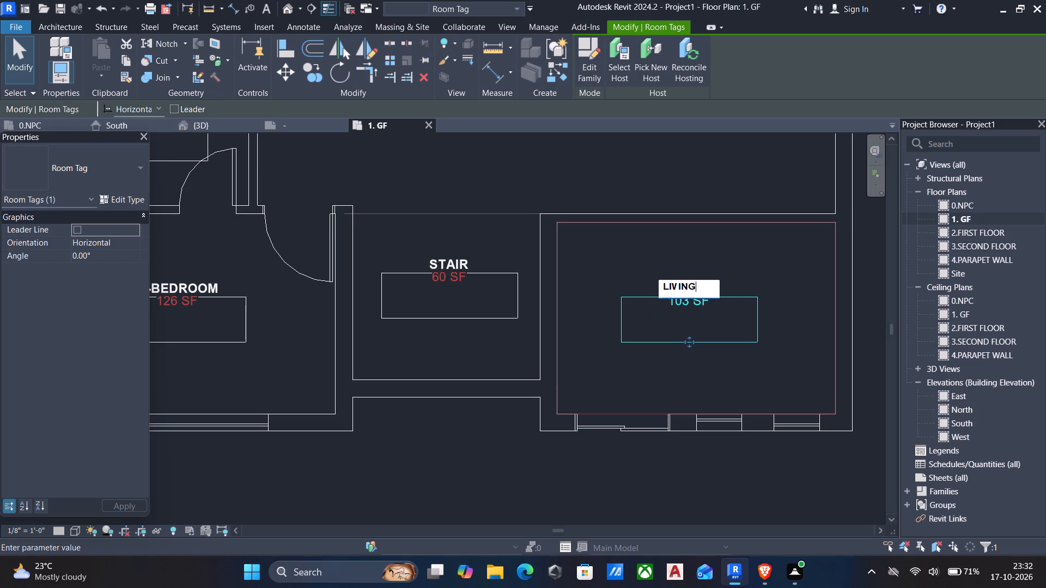
pyautogui.click(611, 167)
pyautogui.scroll(-4, 588, 261)
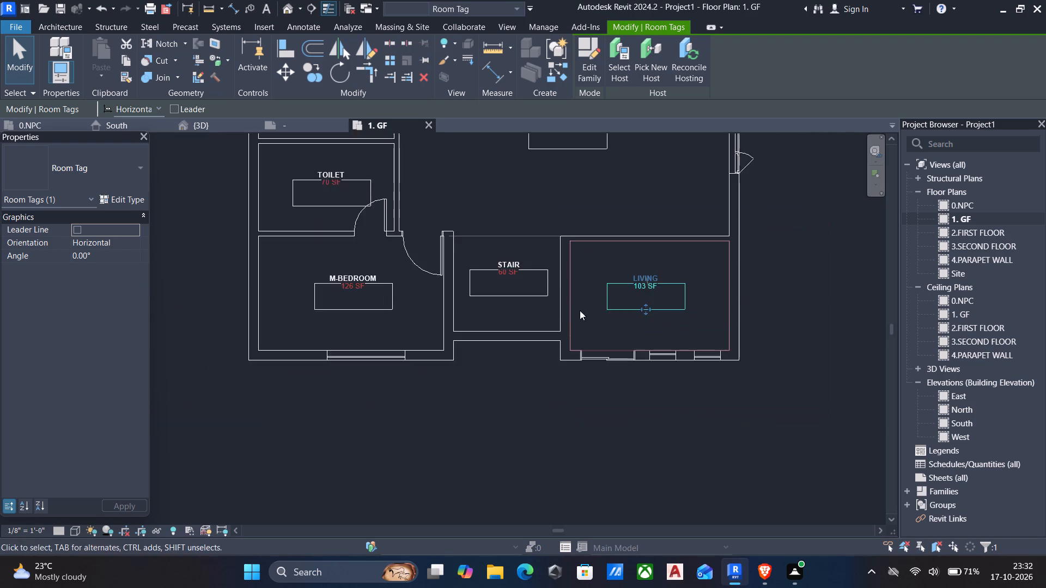
pyautogui.moveTo(573, 313); pyautogui.dragTo(531, 292, button='middle')
pyautogui.moveTo(603, 380); pyautogui.dragTo(569, 372, button='middle')
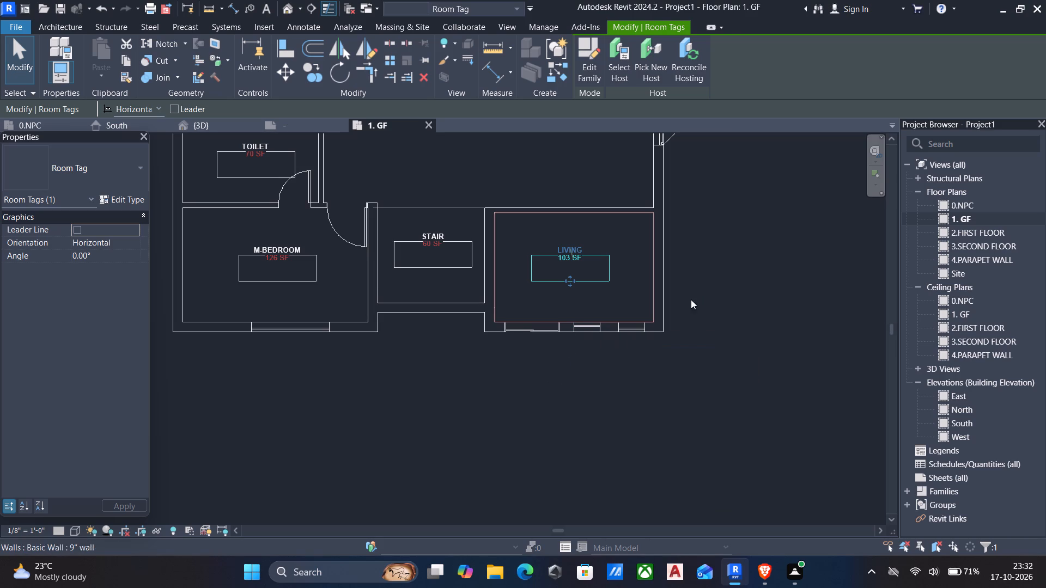
# Open the 0.NPC floor plan view and bring the whole house plan into view.
pyautogui.doubleClick(970, 207)
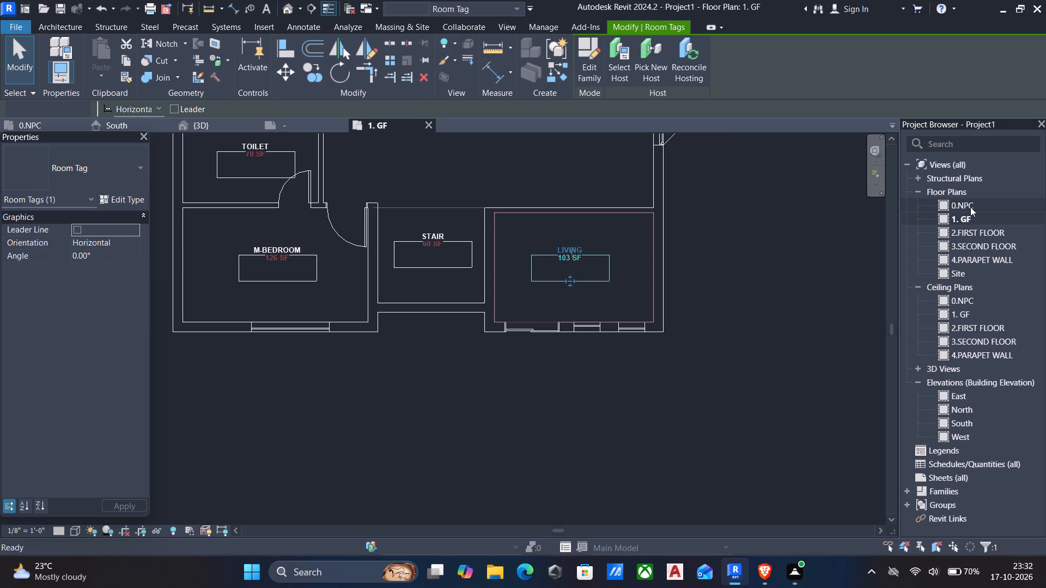
pyautogui.moveTo(899, 281); pyautogui.dragTo(896, 261, button='middle')
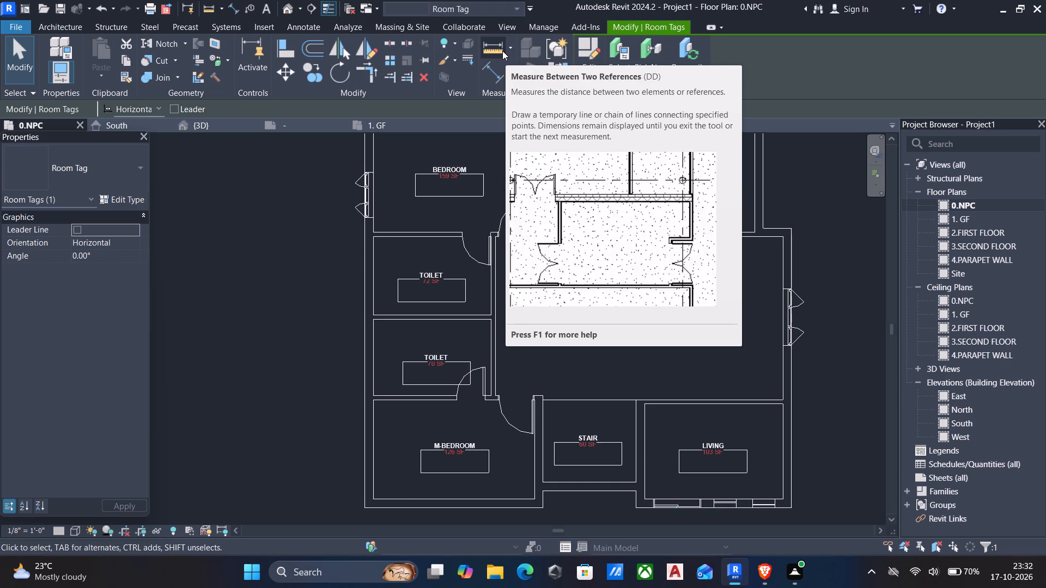
pyautogui.moveTo(465, 230); pyautogui.dragTo(440, 330, button='middle')
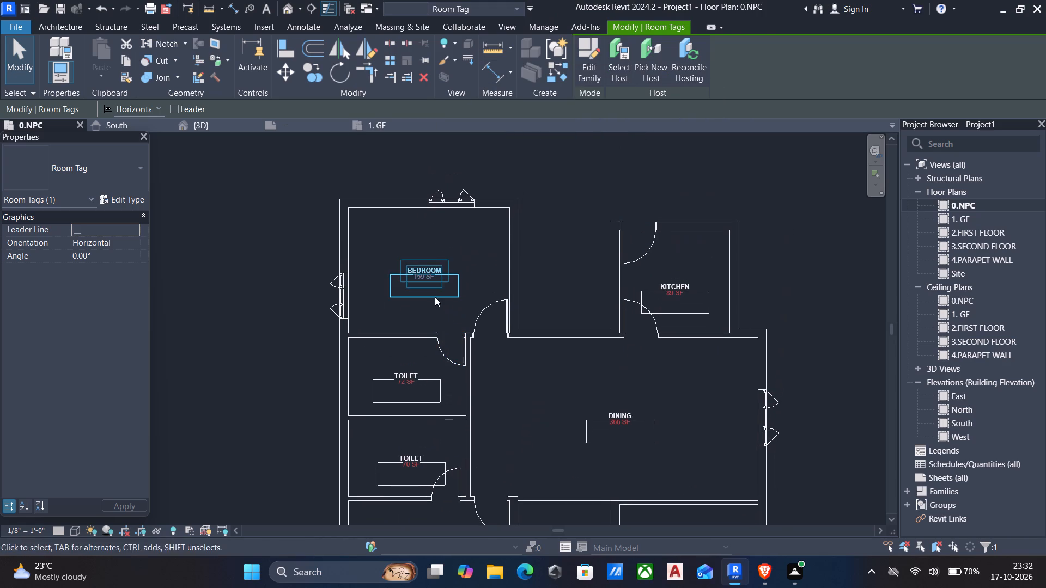
pyautogui.moveTo(435, 297); pyautogui.dragTo(422, 273, button='middle')
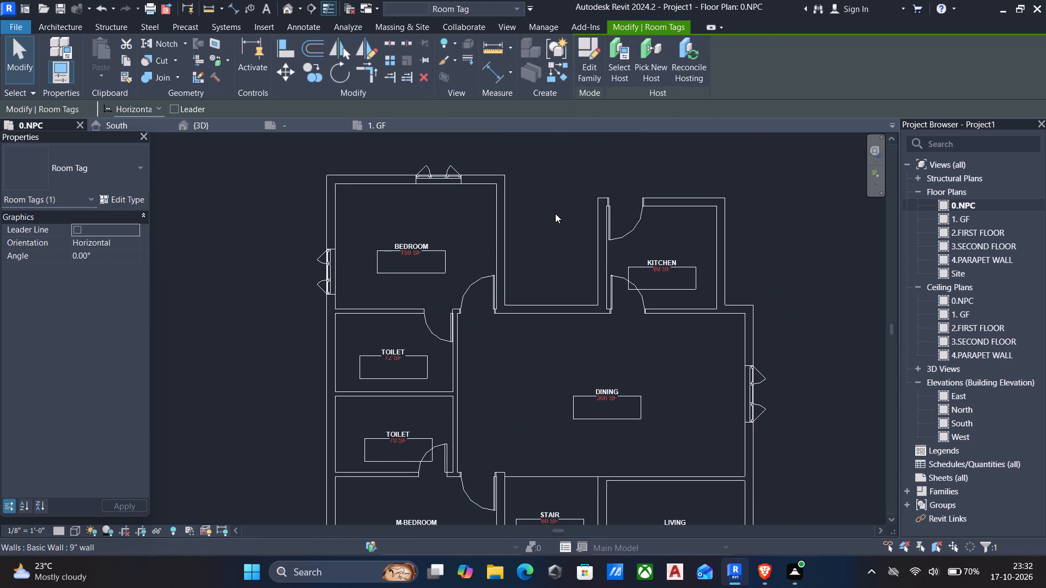
pyautogui.moveTo(640, 339); pyautogui.dragTo(589, 226, button='middle')
pyautogui.scroll(-2, 586, 242)
pyautogui.moveTo(573, 285); pyautogui.dragTo(552, 321, button='middle')
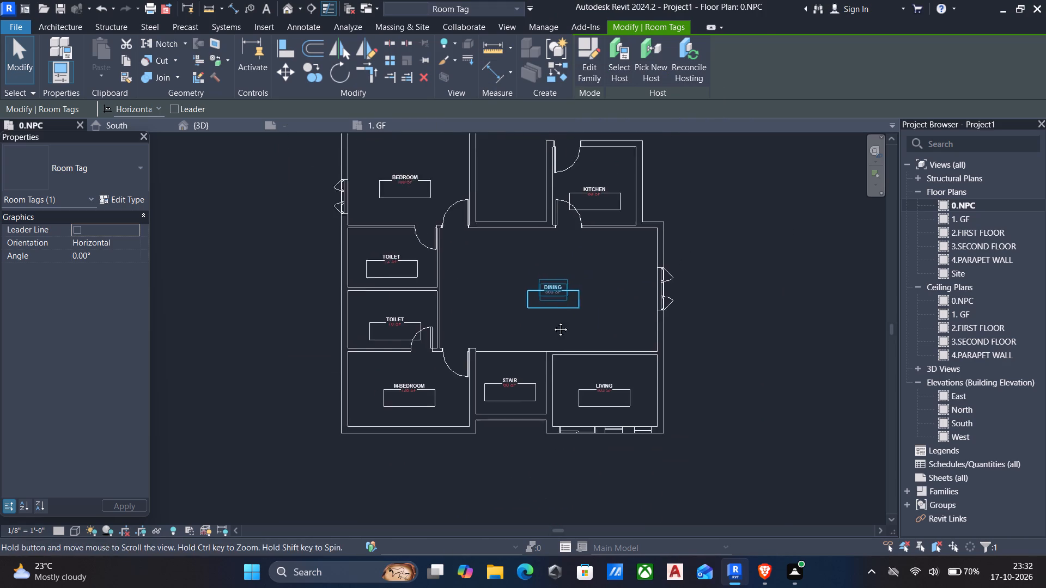
pyautogui.moveTo(552, 321); pyautogui.dragTo(552, 327, button='middle')
# Start a stair with a custom sketched run and draw its rectangular boundary, 13'-9" by 3', against the outside of the LIVING room's lower wall.
pyautogui.click(64, 26)
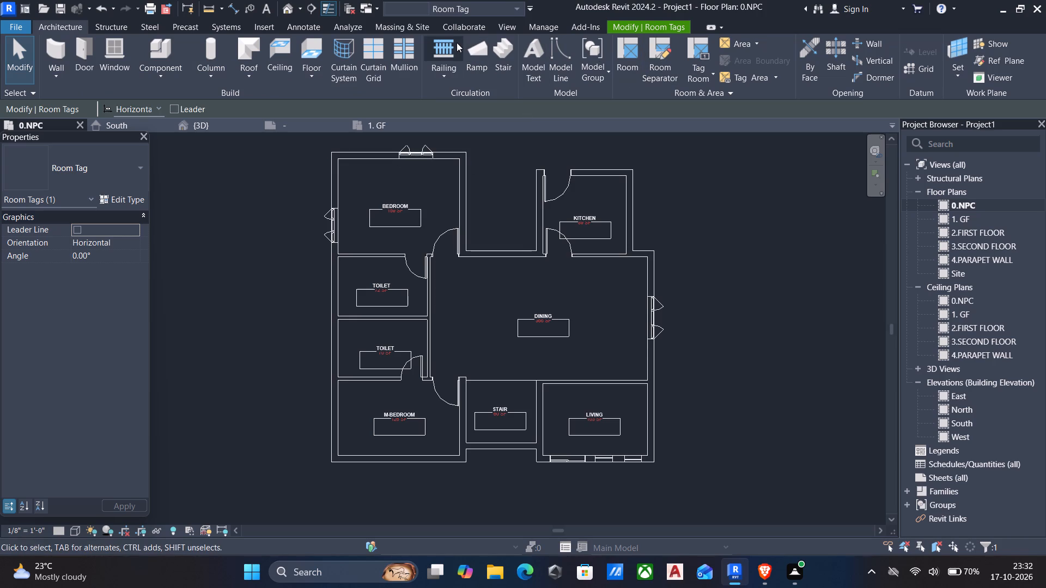
pyautogui.click(500, 52)
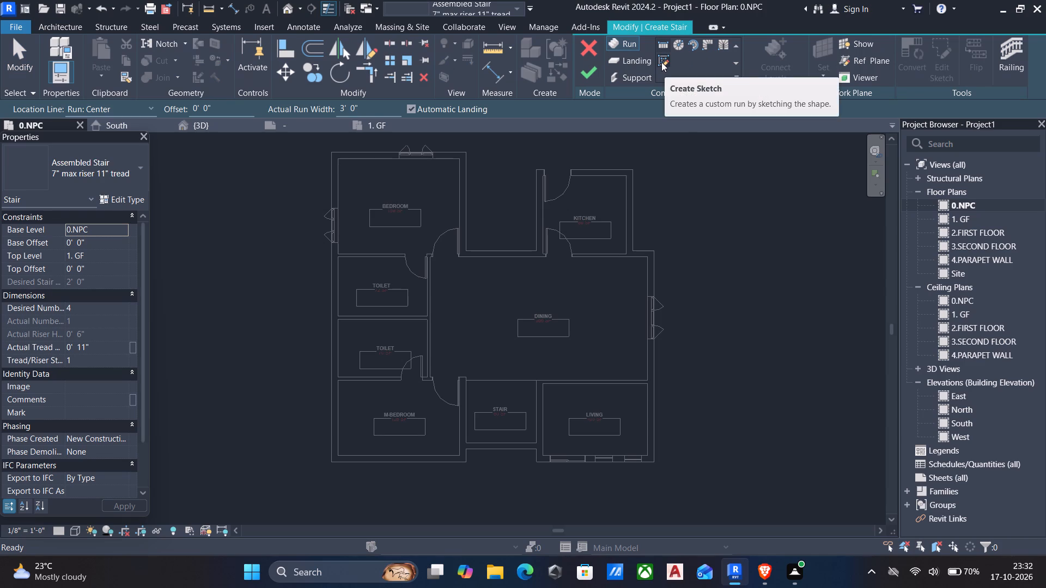
pyautogui.click(661, 62)
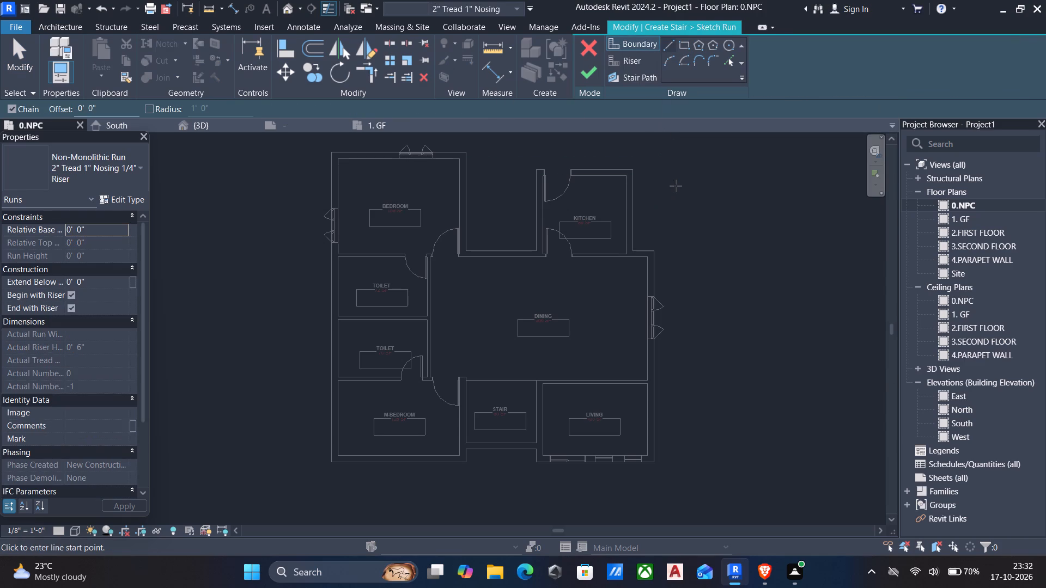
pyautogui.moveTo(618, 301); pyautogui.dragTo(602, 217, button='middle')
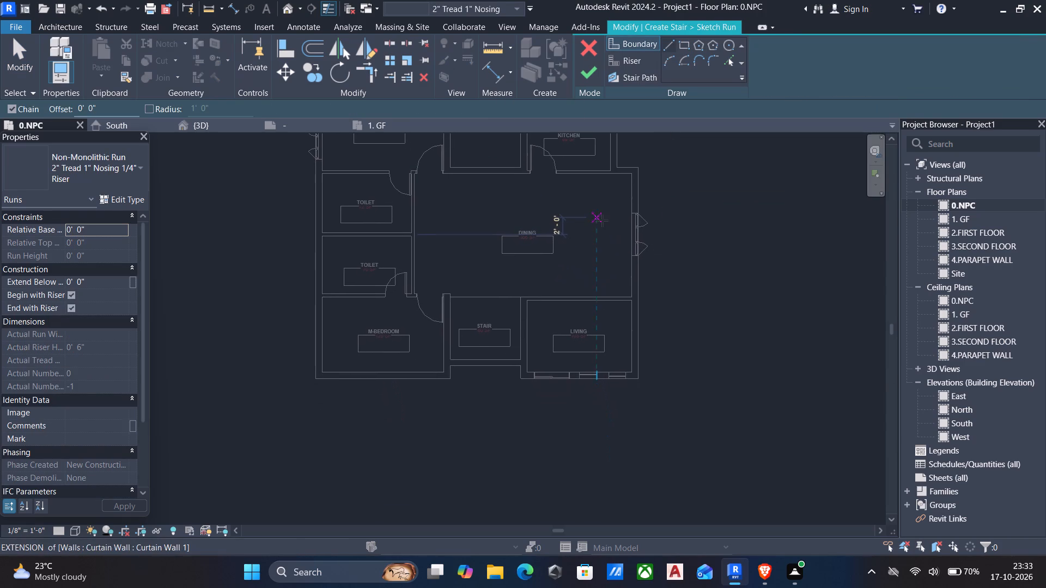
pyautogui.click(634, 47)
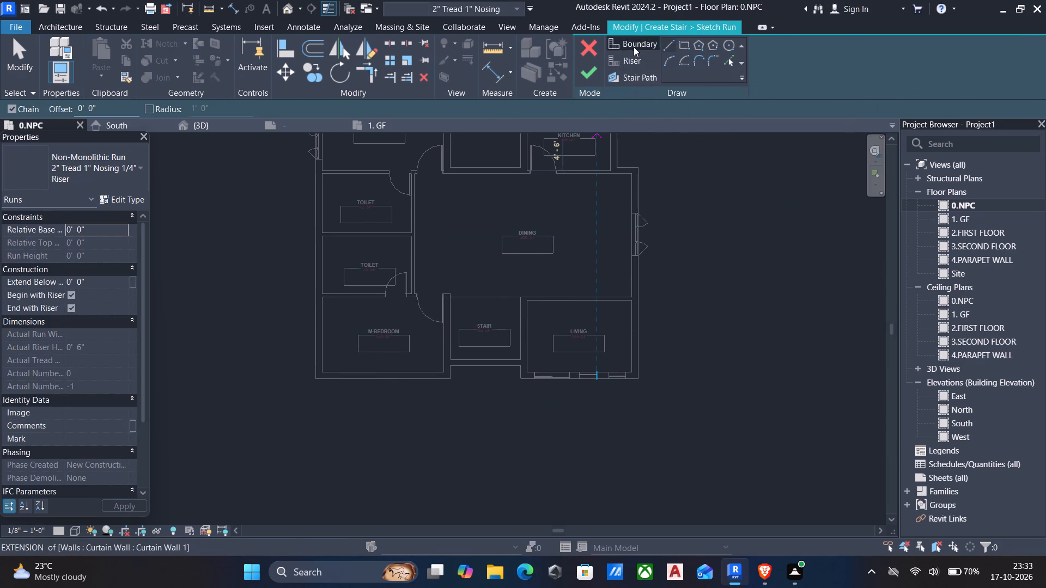
pyautogui.moveTo(565, 378); pyautogui.dragTo(542, 364, button='middle')
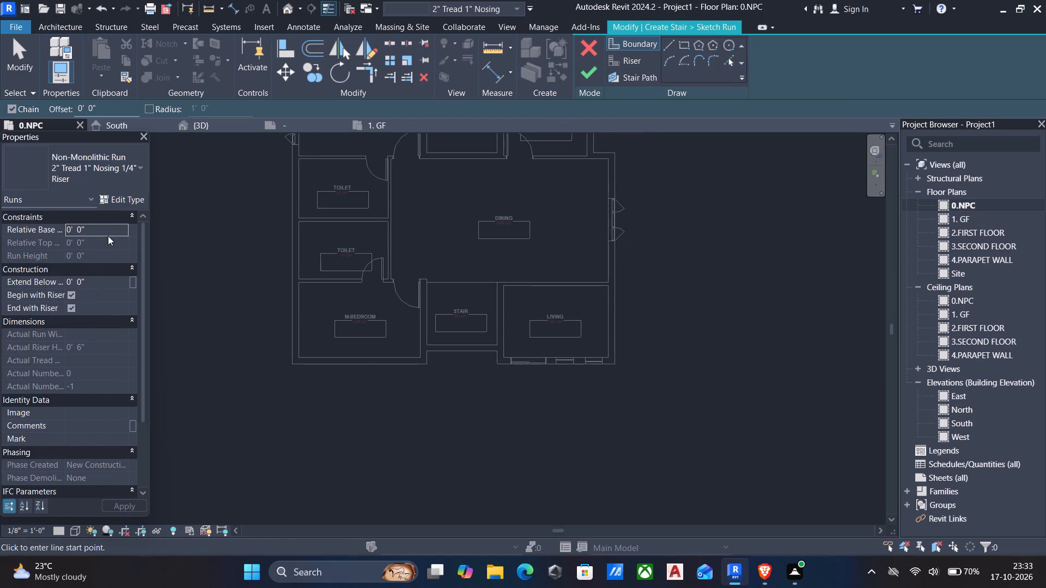
pyautogui.moveTo(459, 388); pyautogui.dragTo(364, 376, button='middle')
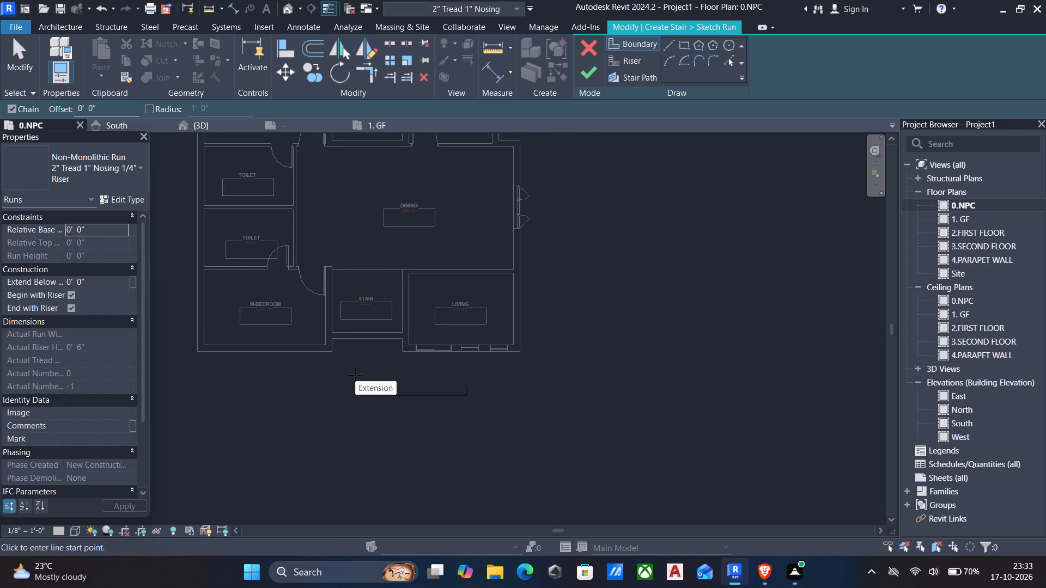
pyautogui.scroll(9, 413, 369)
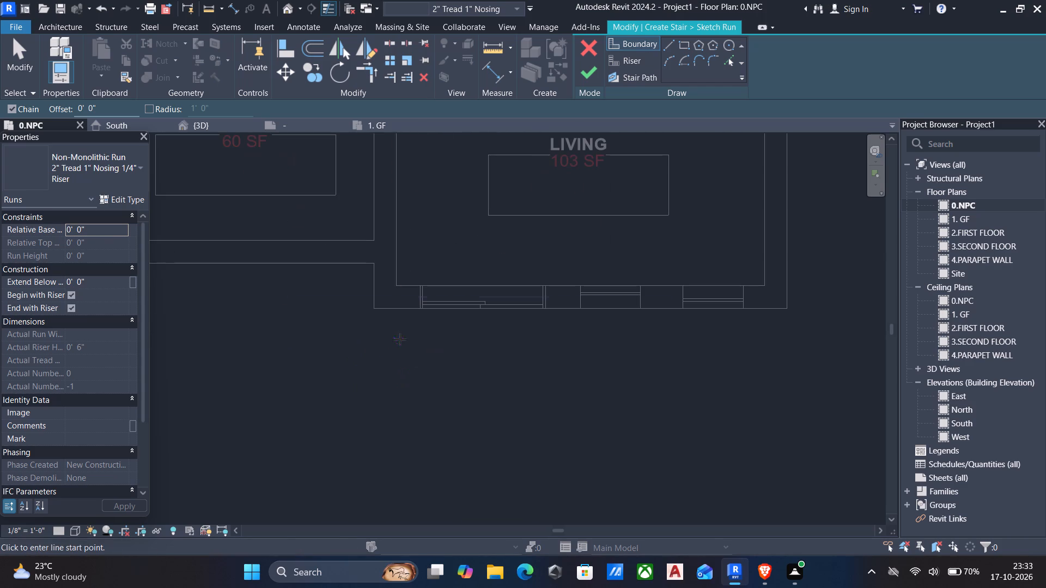
pyautogui.click(372, 313)
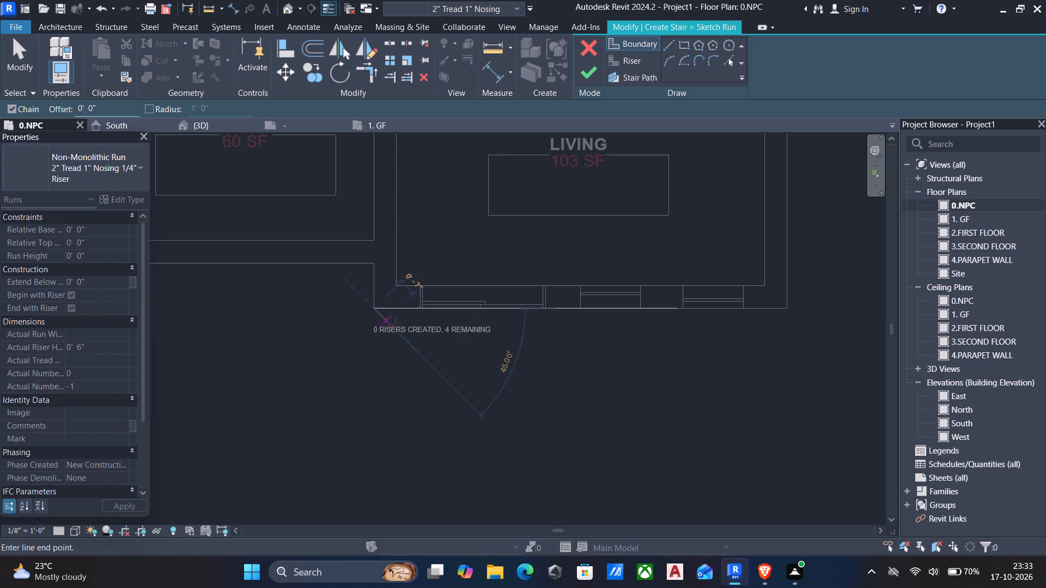
pyautogui.click(785, 305)
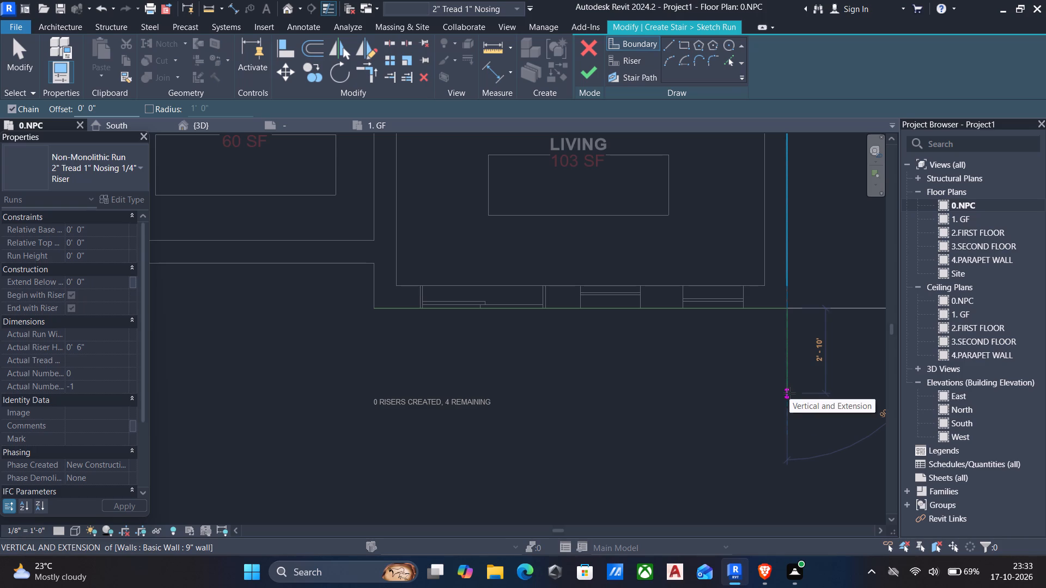
pyautogui.press('3')
pyautogui.press("'")
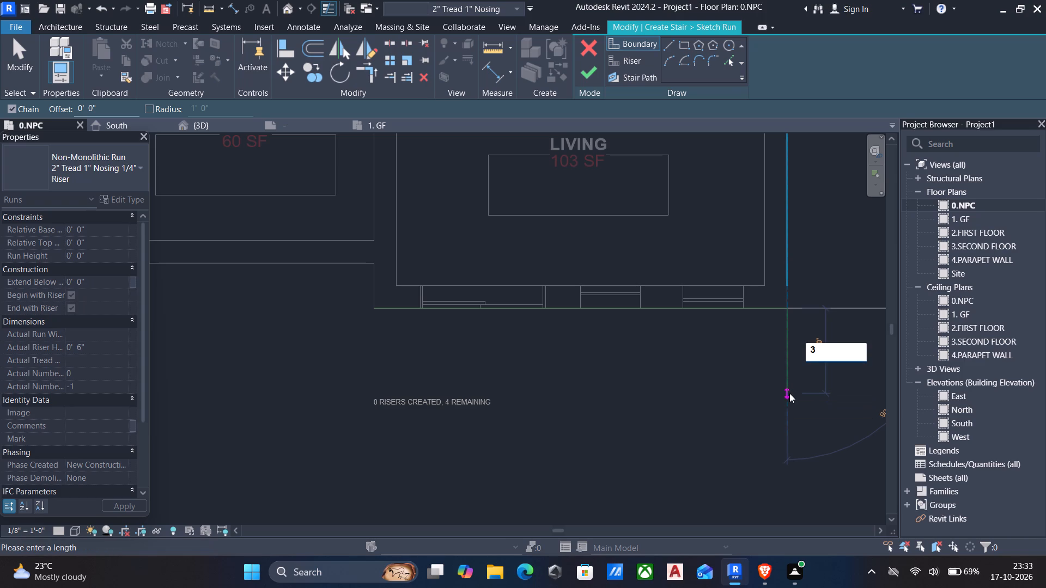
pyautogui.press('Return')
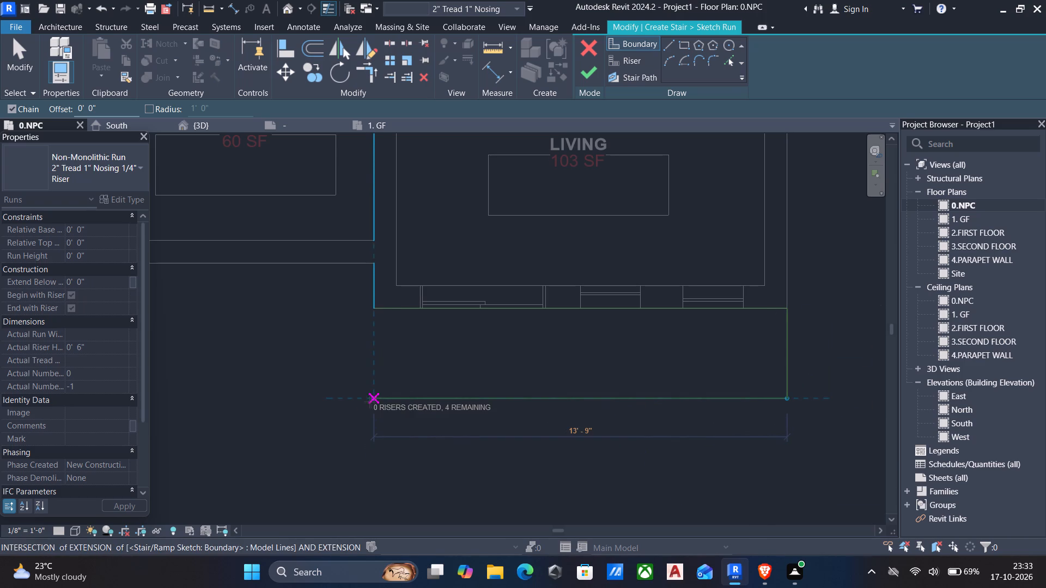
pyautogui.click(371, 398)
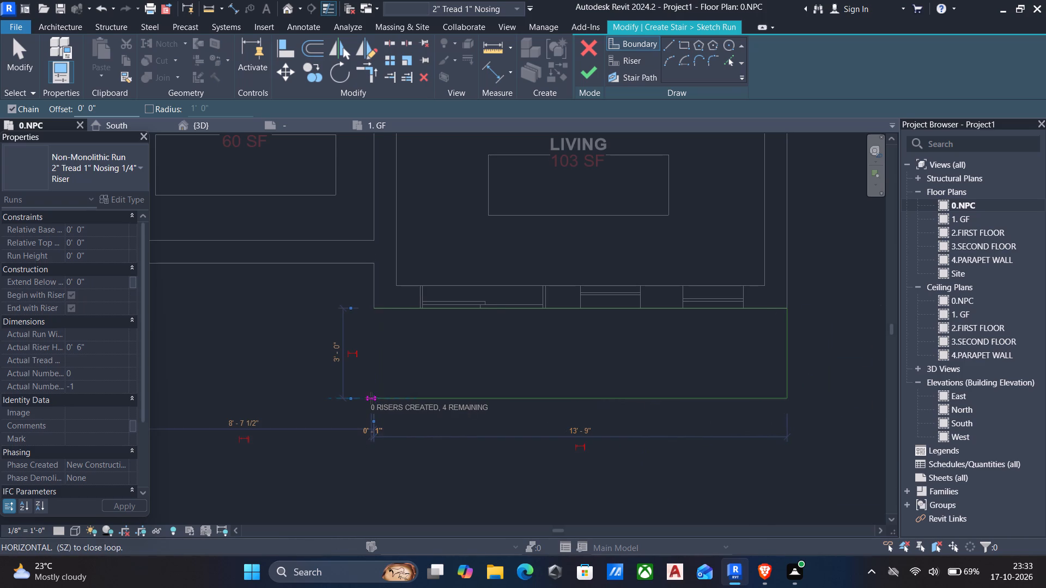
pyautogui.click(372, 307)
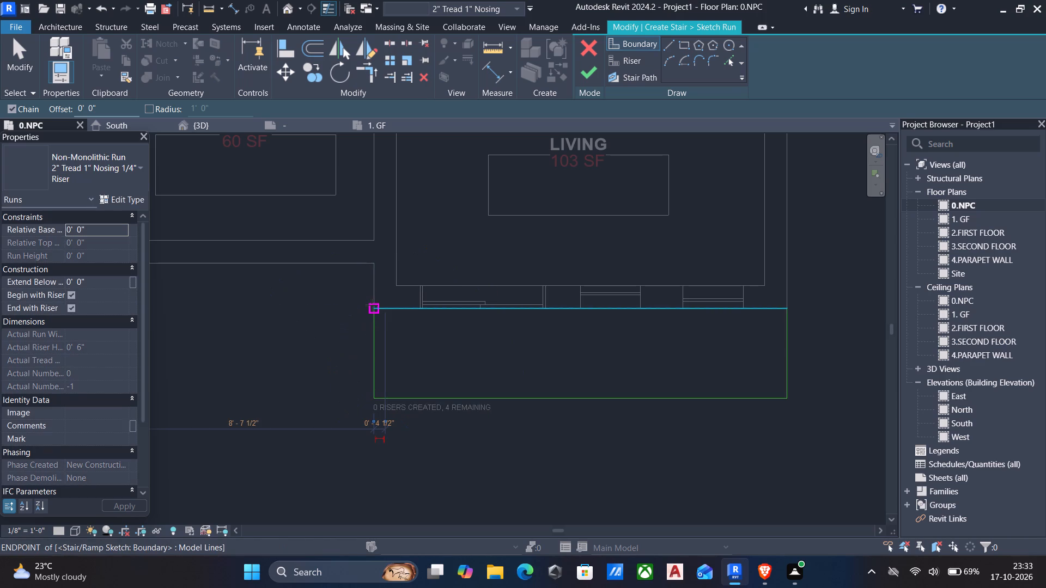
pyautogui.press('Escape')
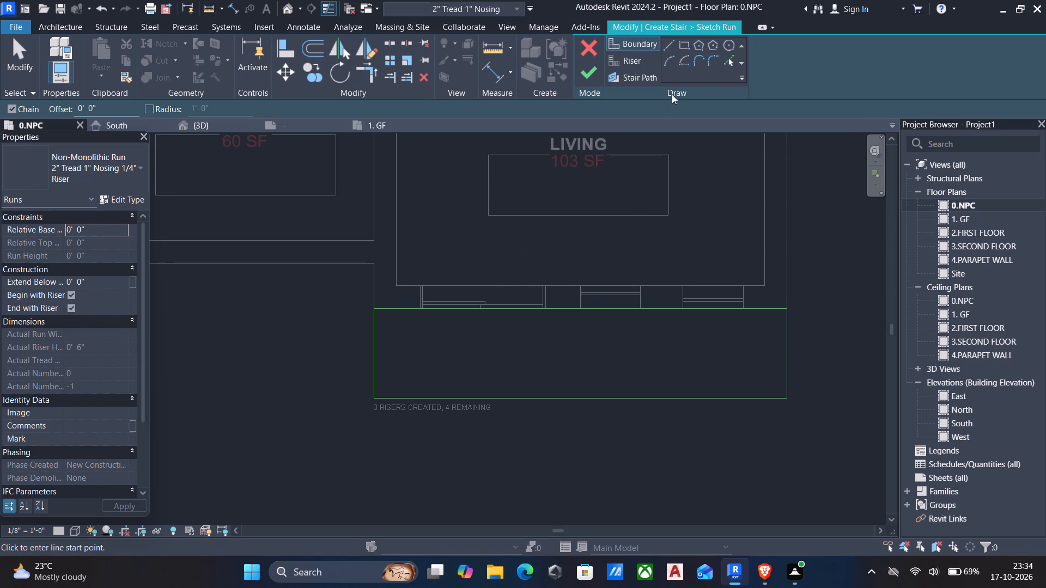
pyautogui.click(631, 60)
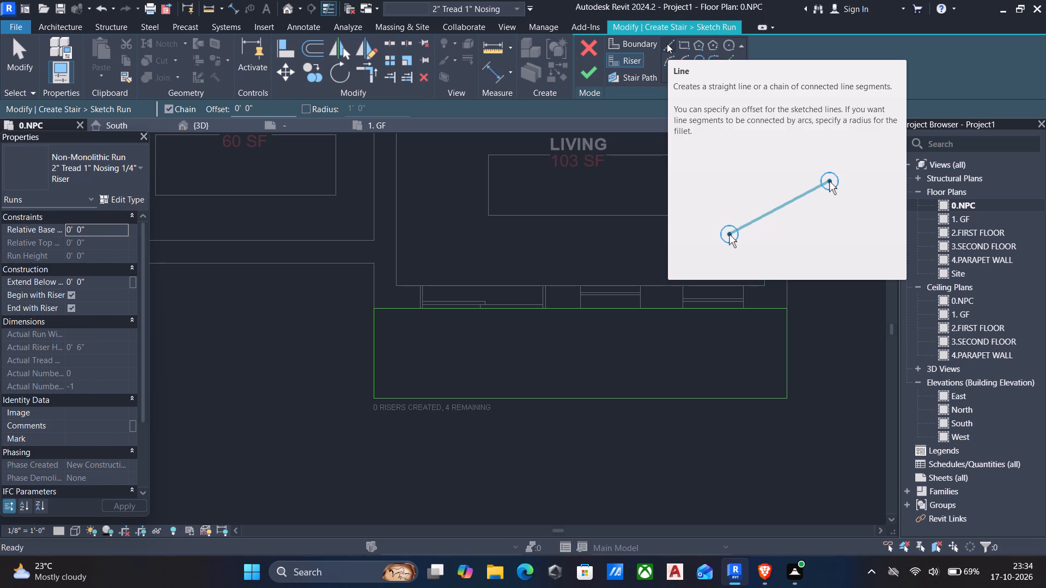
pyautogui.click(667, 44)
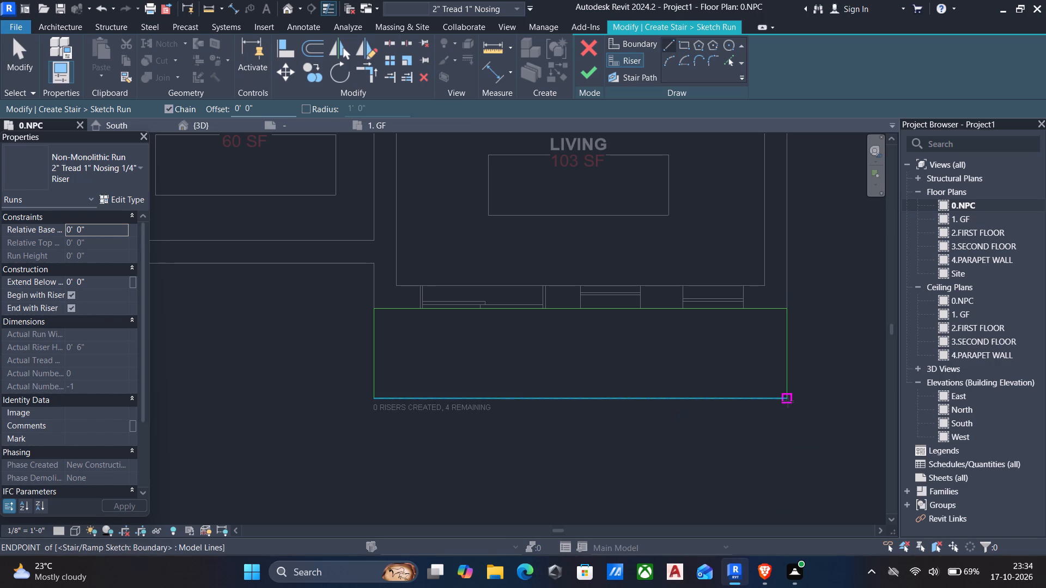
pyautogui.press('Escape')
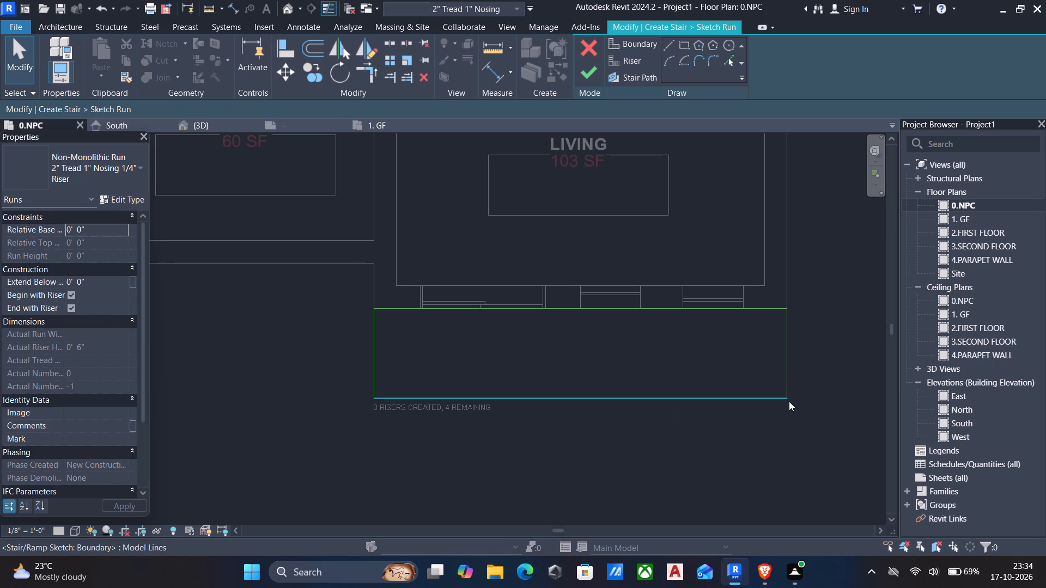
# Draw a 16" stair boundary line straight down from the rectangle's lower-right corner.
pyautogui.click(635, 46)
pyautogui.click(665, 46)
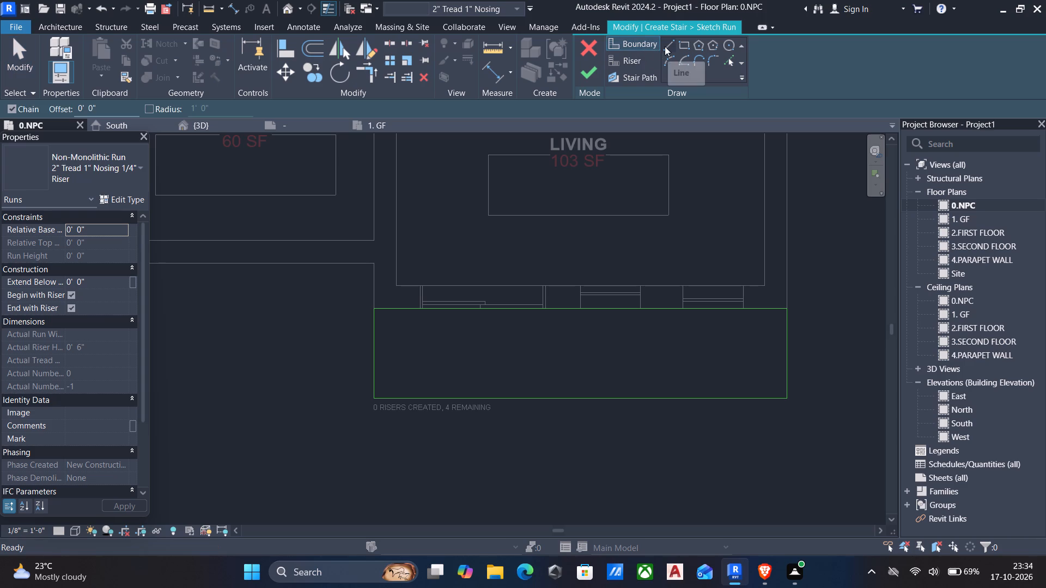
pyautogui.moveTo(607, 348); pyautogui.dragTo(544, 189, button='middle')
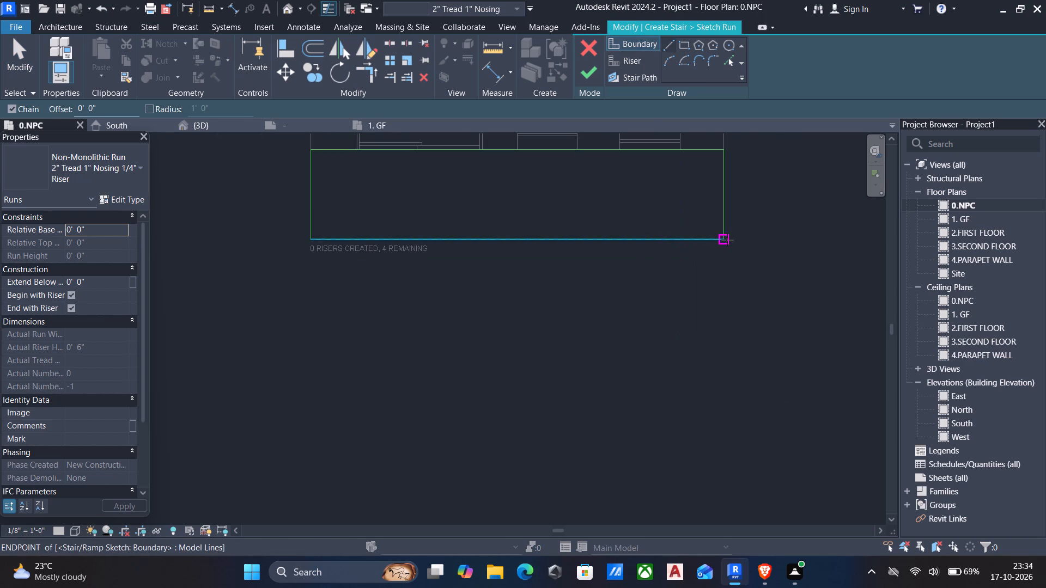
pyautogui.click(727, 240)
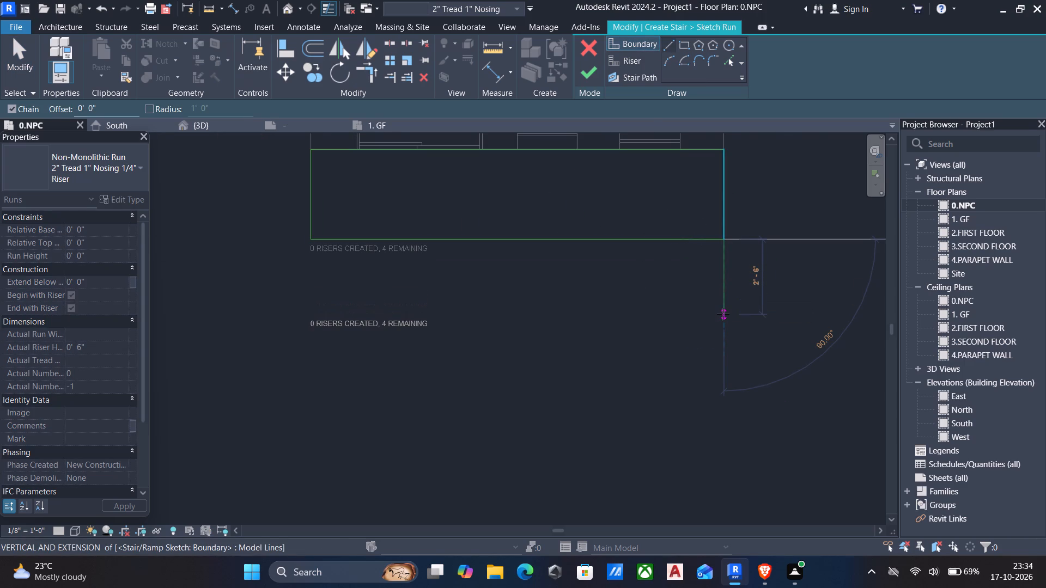
pyautogui.scroll(2, 724, 310)
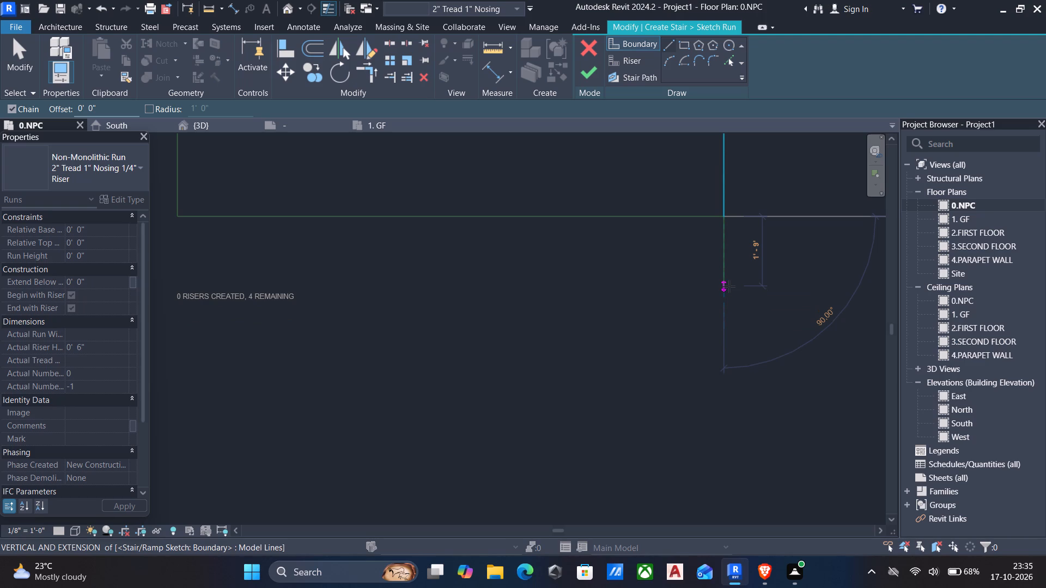
pyautogui.write('16"')
pyautogui.press('Return')
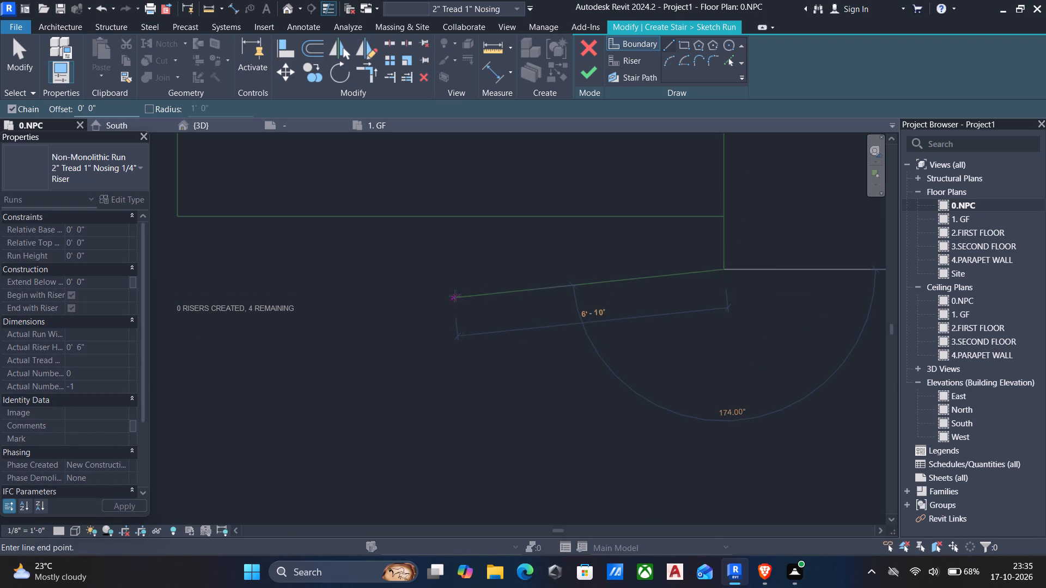
pyautogui.moveTo(295, 264); pyautogui.dragTo(358, 272, button='middle')
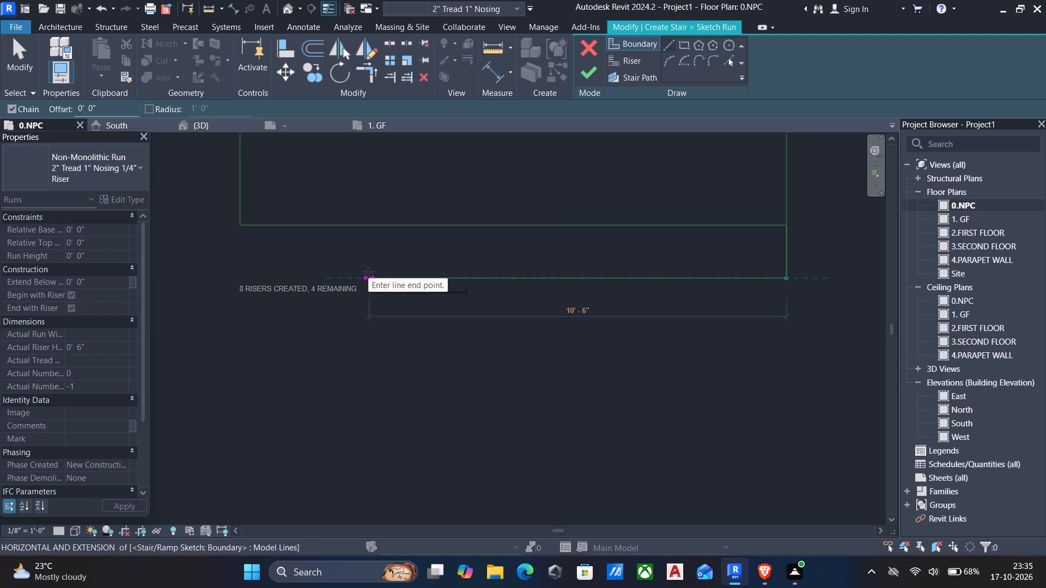
pyautogui.press('Escape')
# Draw a 16" stair boundary line straight down from the rectangle's lower-left corner.
pyautogui.click(242, 227)
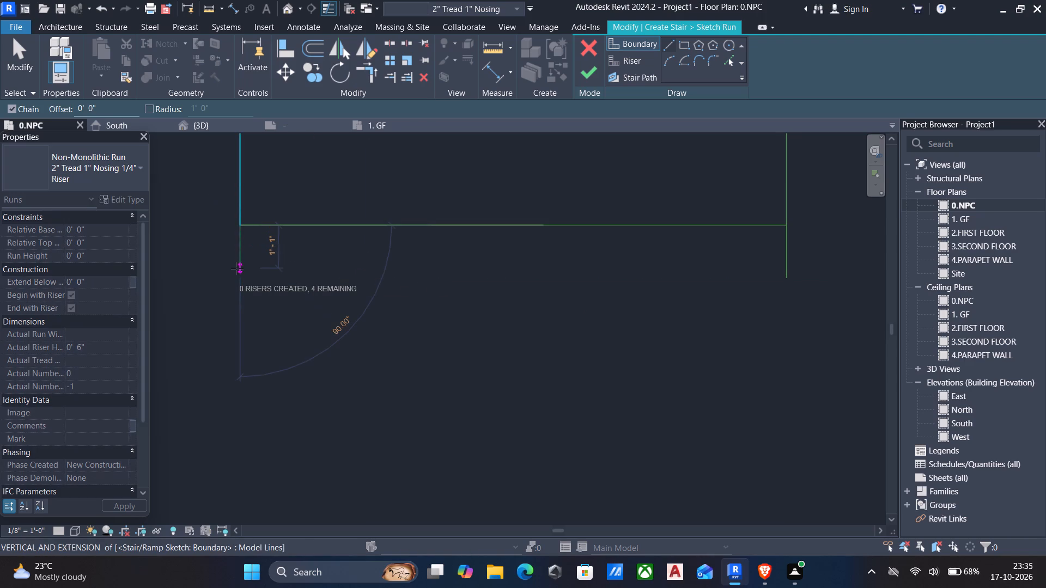
pyautogui.write("16'")
pyautogui.press('BackSpace')
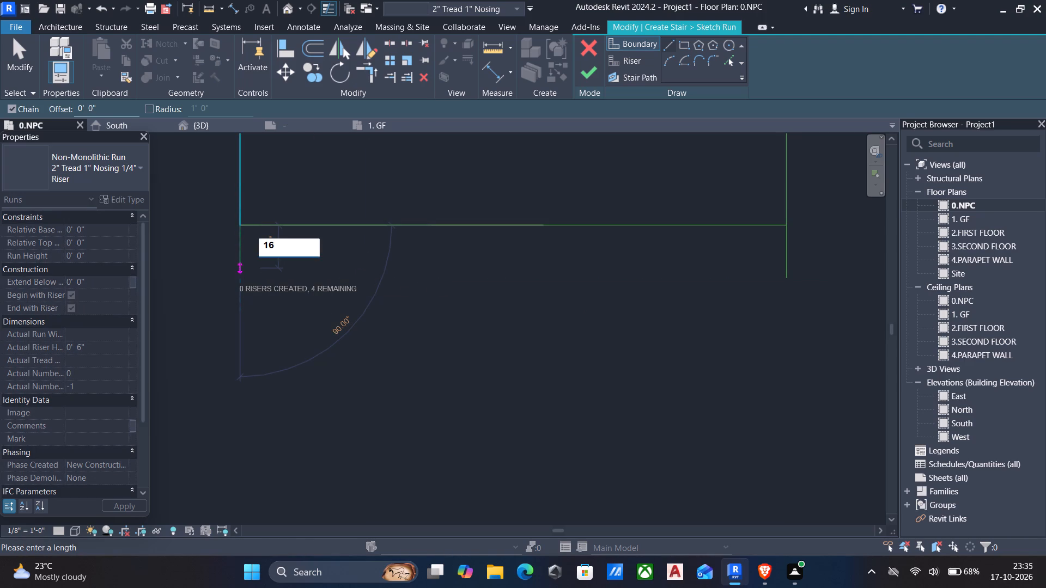
pyautogui.hotkey('shift', '"')
pyautogui.press('Return')
pyautogui.press('Escape')
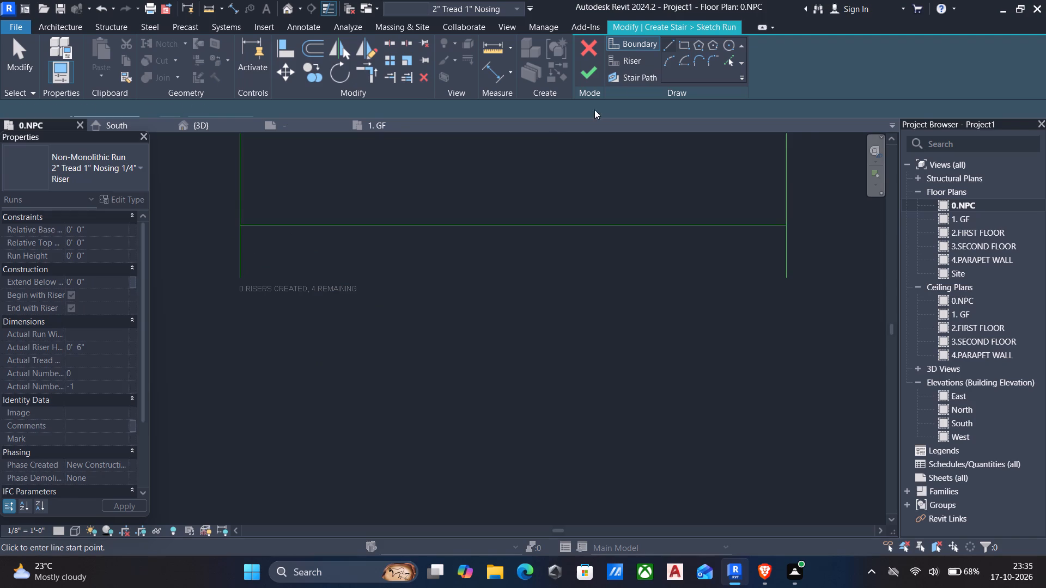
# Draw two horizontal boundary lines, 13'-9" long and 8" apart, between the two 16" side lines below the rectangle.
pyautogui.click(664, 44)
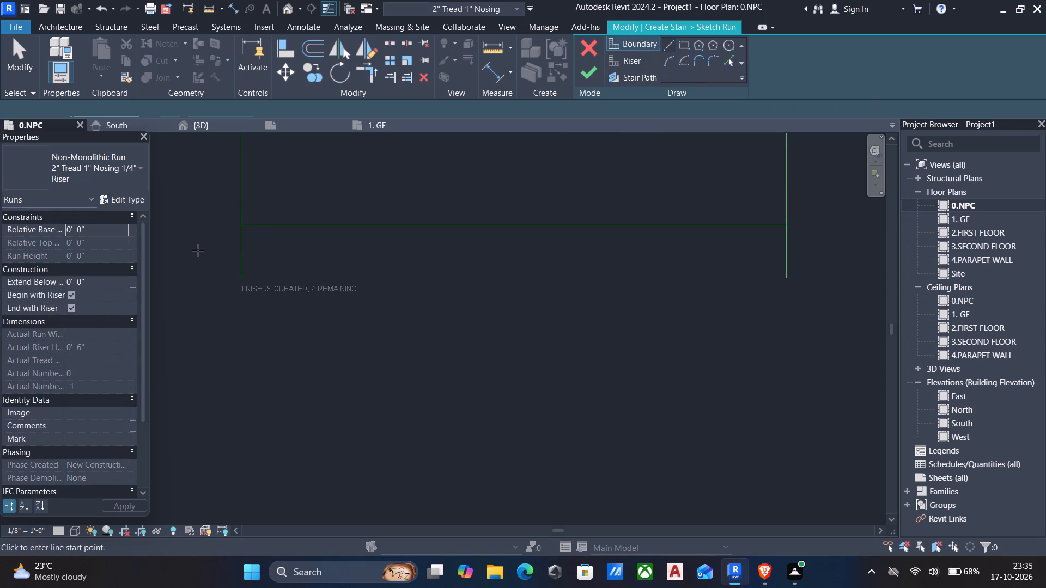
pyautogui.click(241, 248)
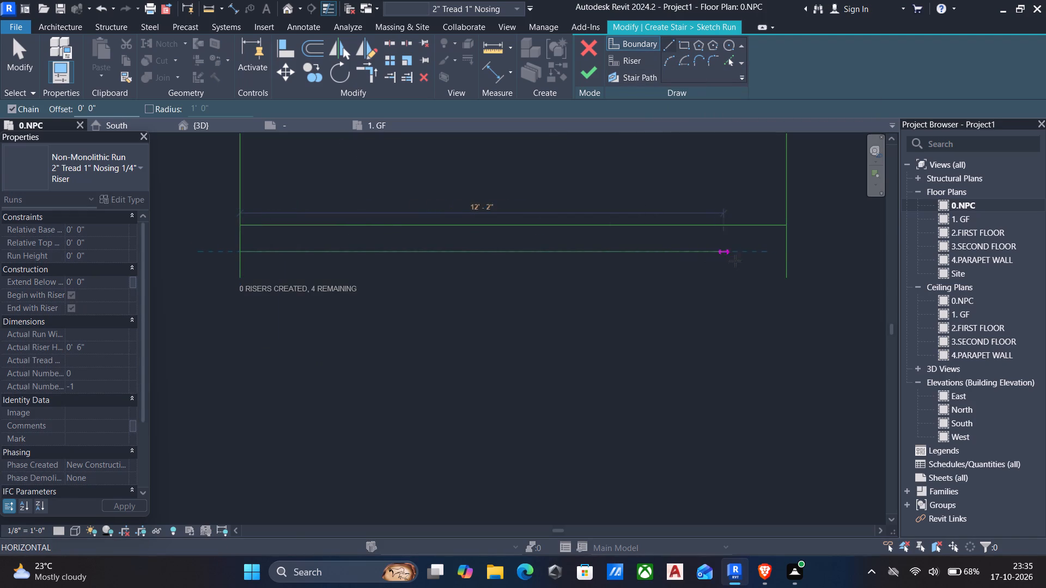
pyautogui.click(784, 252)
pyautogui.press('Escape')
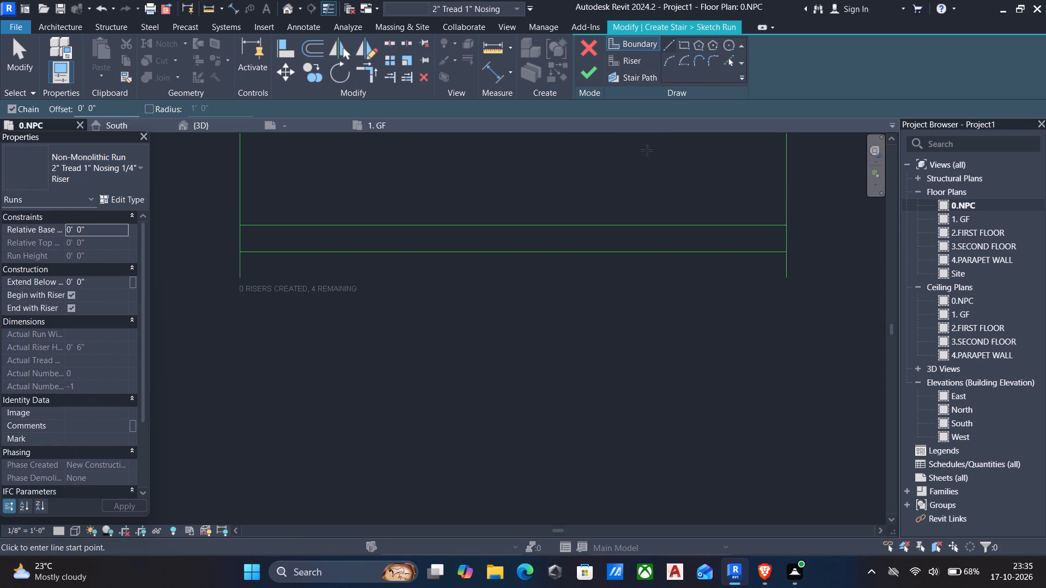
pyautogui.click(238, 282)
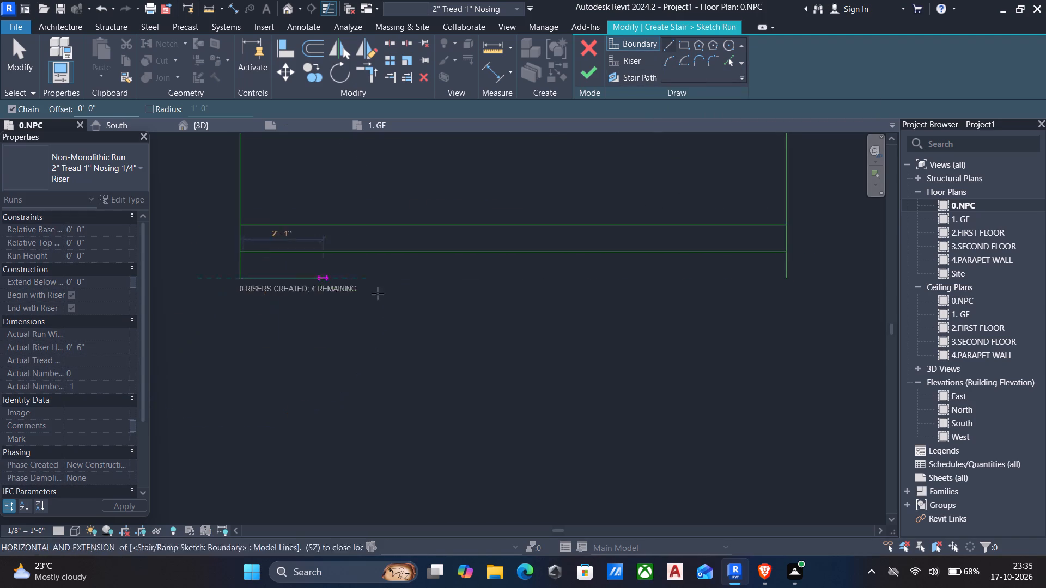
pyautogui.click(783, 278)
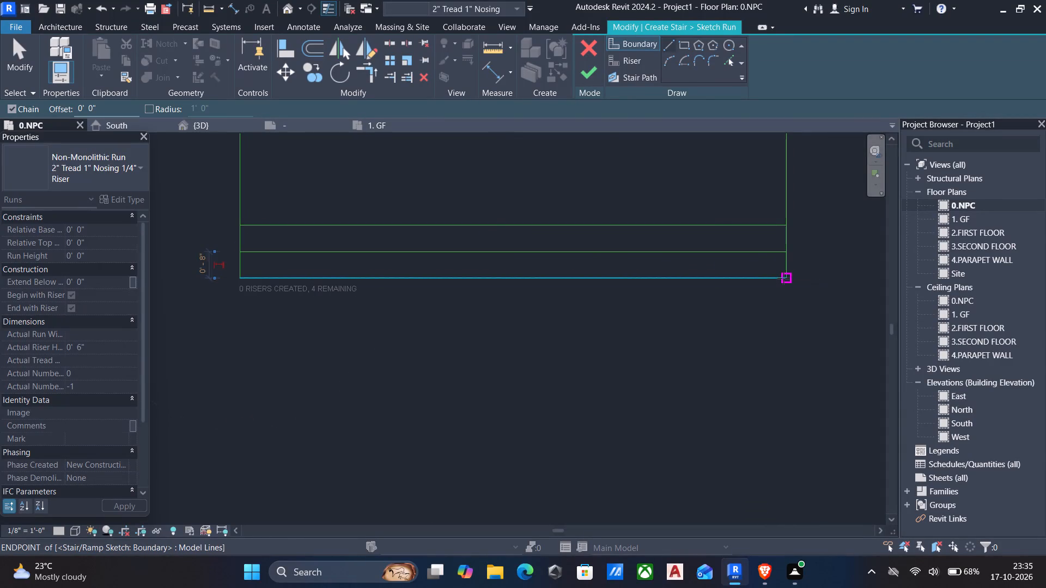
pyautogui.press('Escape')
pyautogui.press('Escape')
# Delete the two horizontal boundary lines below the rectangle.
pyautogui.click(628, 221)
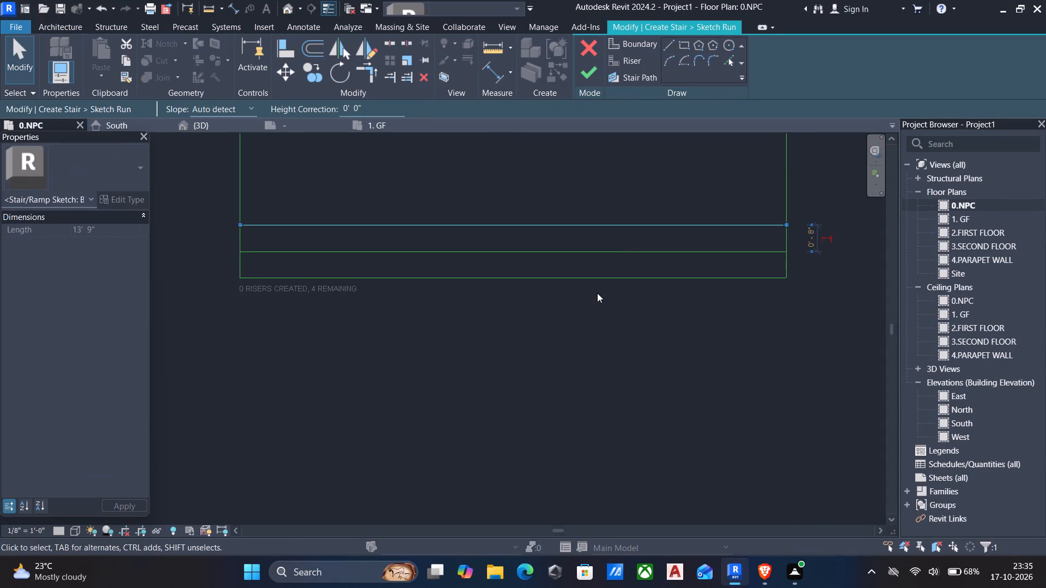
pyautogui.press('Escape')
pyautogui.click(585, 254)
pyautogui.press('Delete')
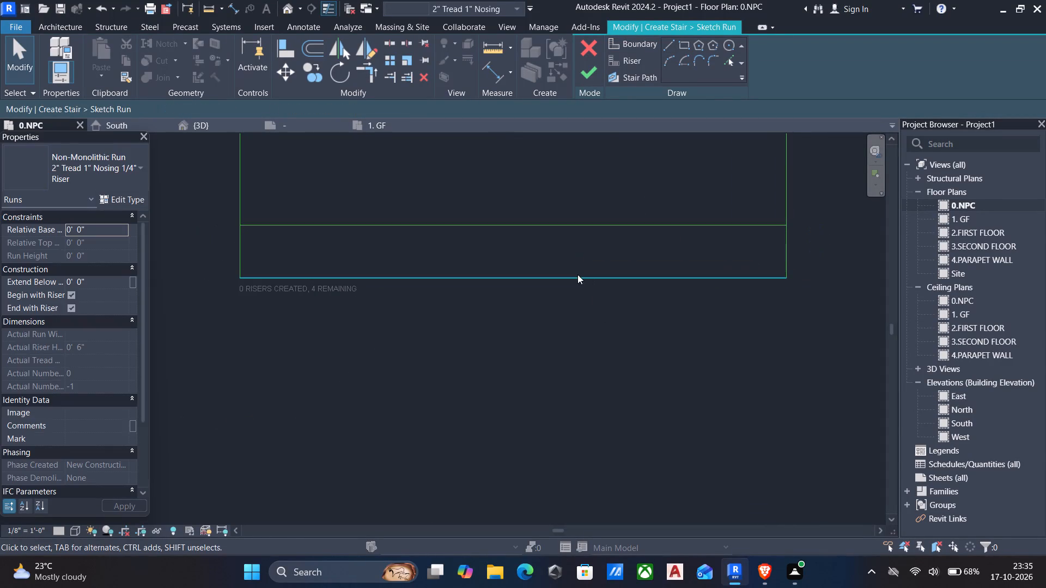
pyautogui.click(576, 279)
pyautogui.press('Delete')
# Draw two 13'-9" riser lines between the side lines, one 8" below the rectangle and one joining their lower ends.
pyautogui.click(622, 58)
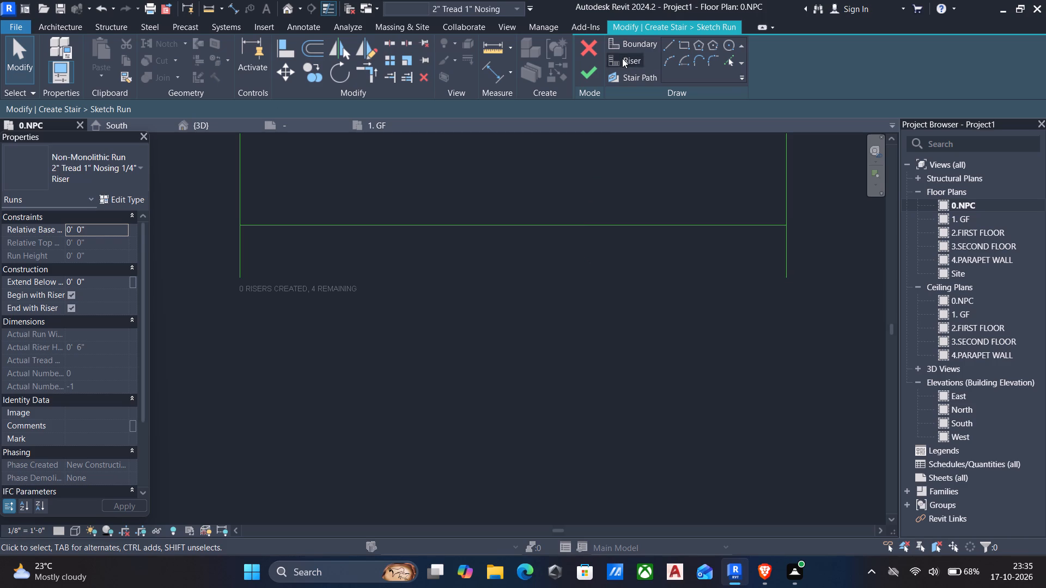
pyautogui.click(670, 47)
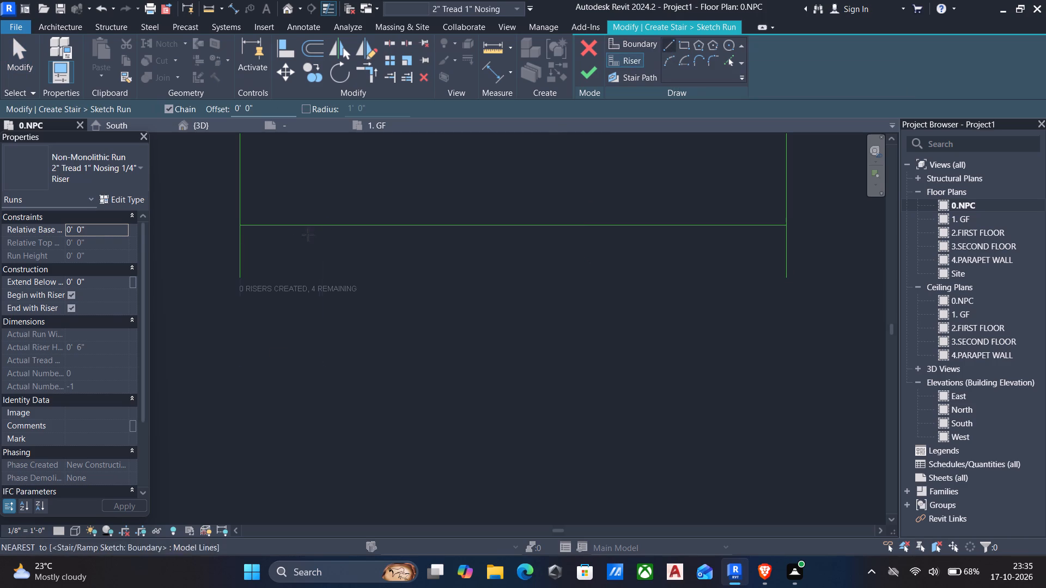
pyautogui.click(240, 254)
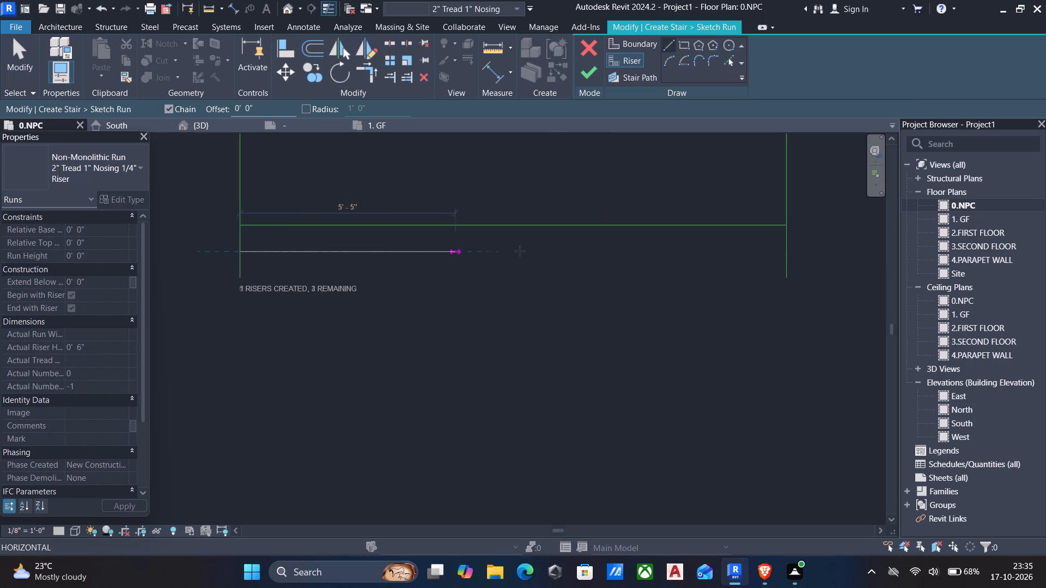
pyautogui.click(789, 253)
pyautogui.press('Escape')
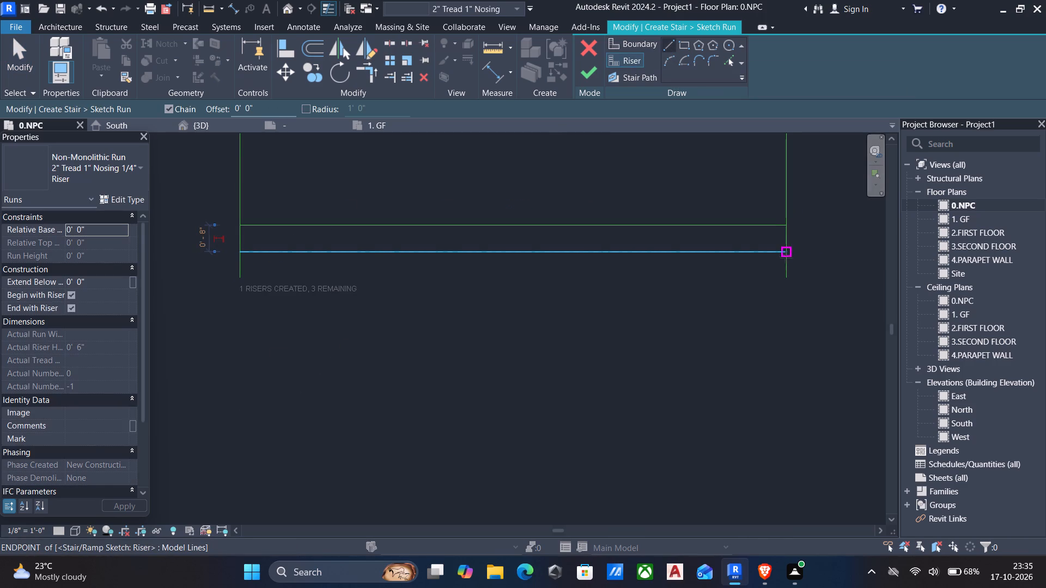
pyautogui.moveTo(241, 281); pyautogui.dragTo(261, 282)
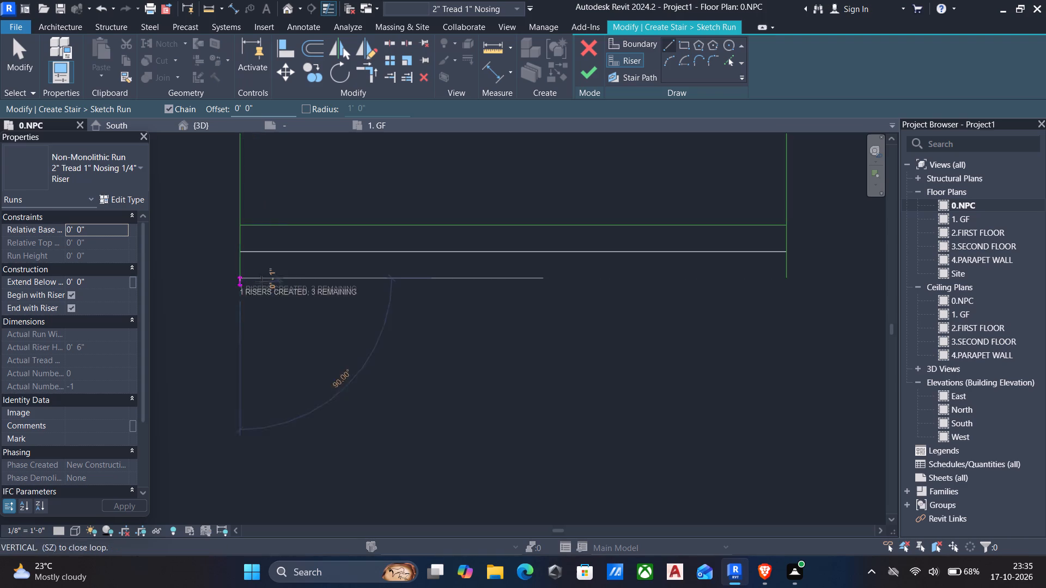
pyautogui.moveTo(261, 282); pyautogui.dragTo(279, 282)
pyautogui.click(785, 271)
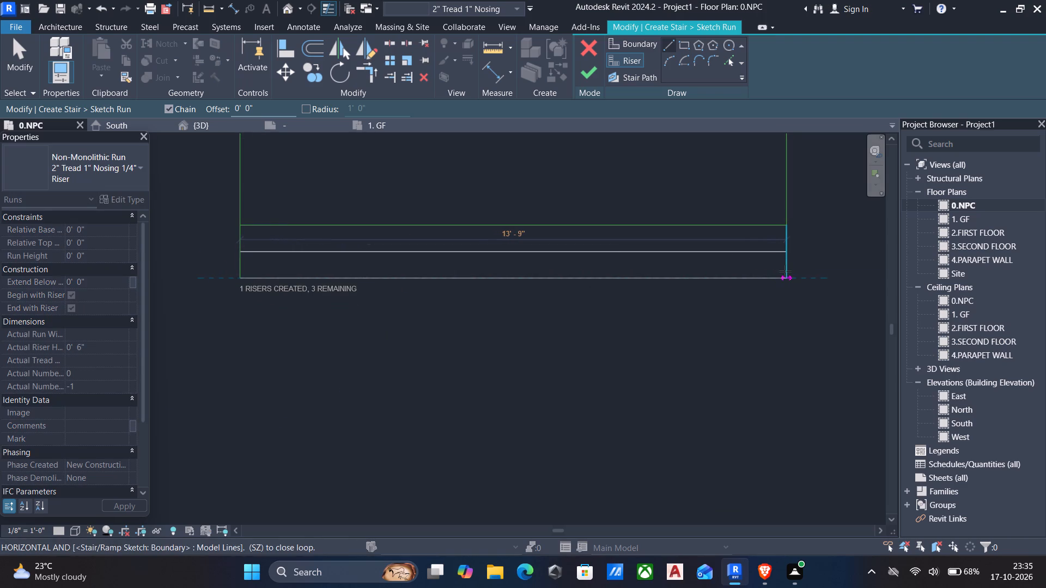
pyautogui.press('Escape')
pyautogui.press('Escape')
# Delete the rectangle's lower boundary line above the two risers.
pyautogui.click(689, 227)
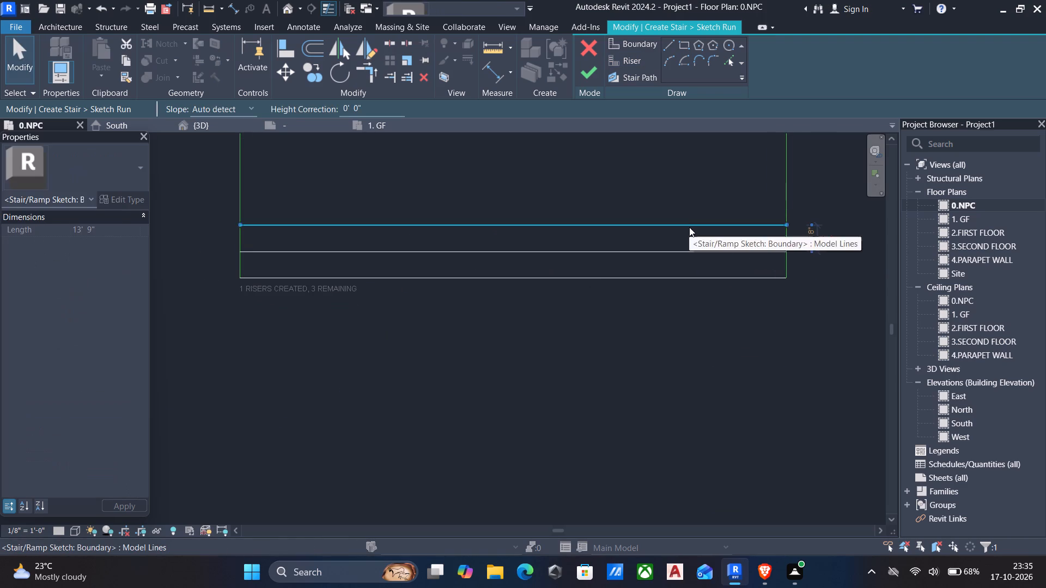
pyautogui.press('Delete')
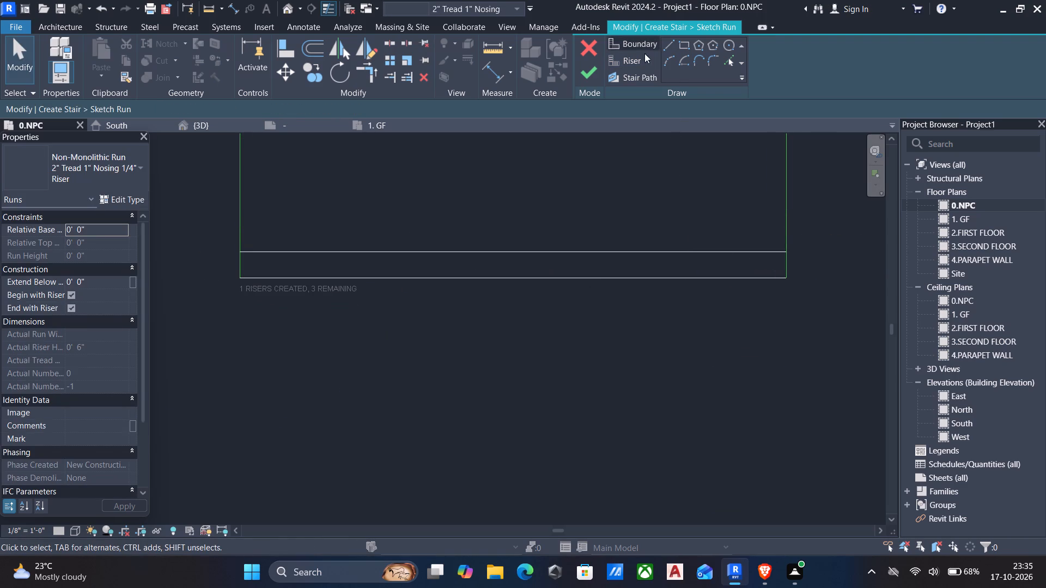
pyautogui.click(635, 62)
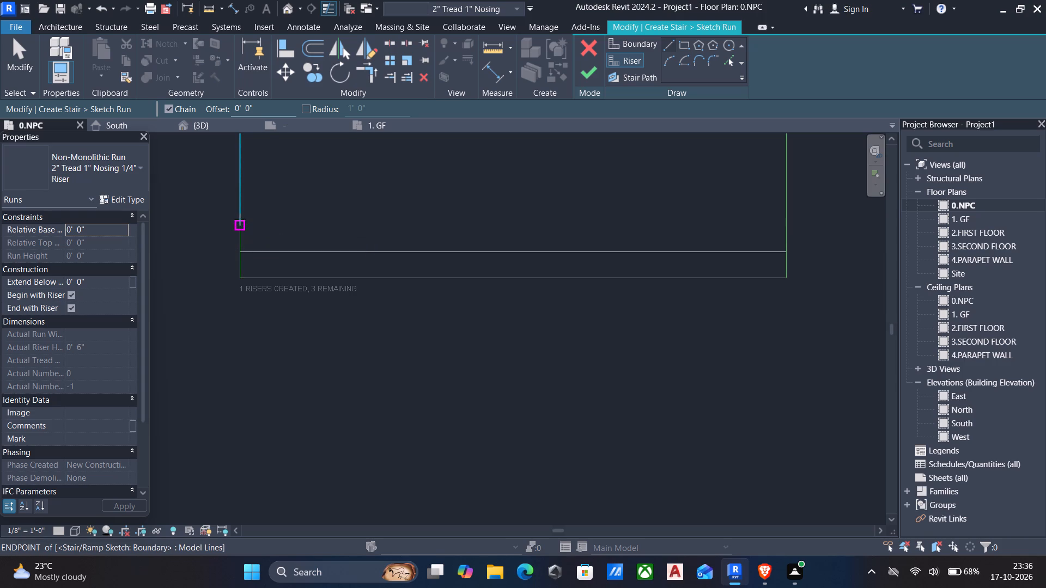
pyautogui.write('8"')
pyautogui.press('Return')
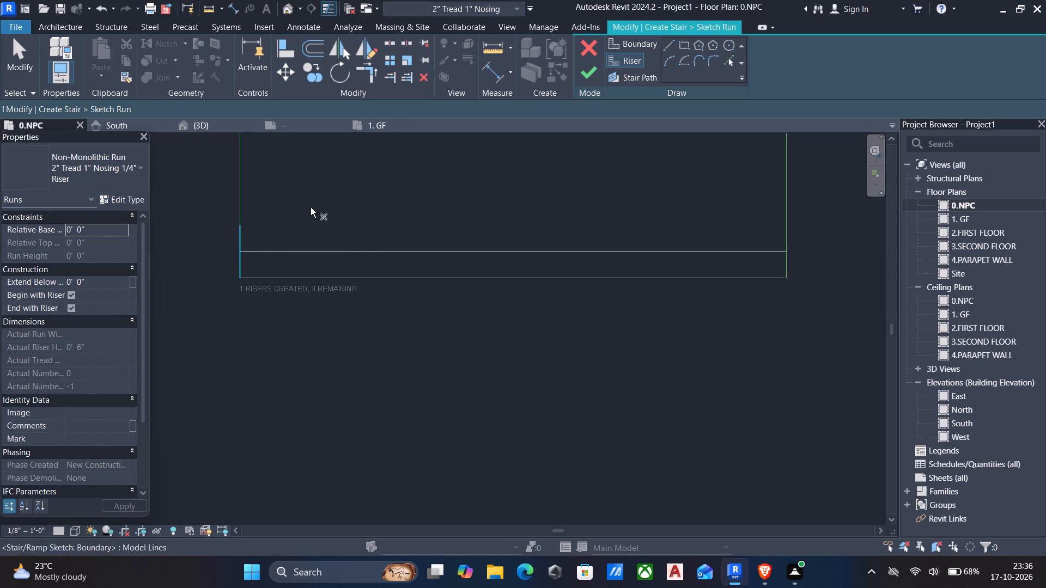
# Draw a third 13'-9" riser line above the upper riser, tracing that riser with an 8" offset.
pyautogui.click(669, 47)
pyautogui.click(628, 62)
pyautogui.scroll(3, 241, 255)
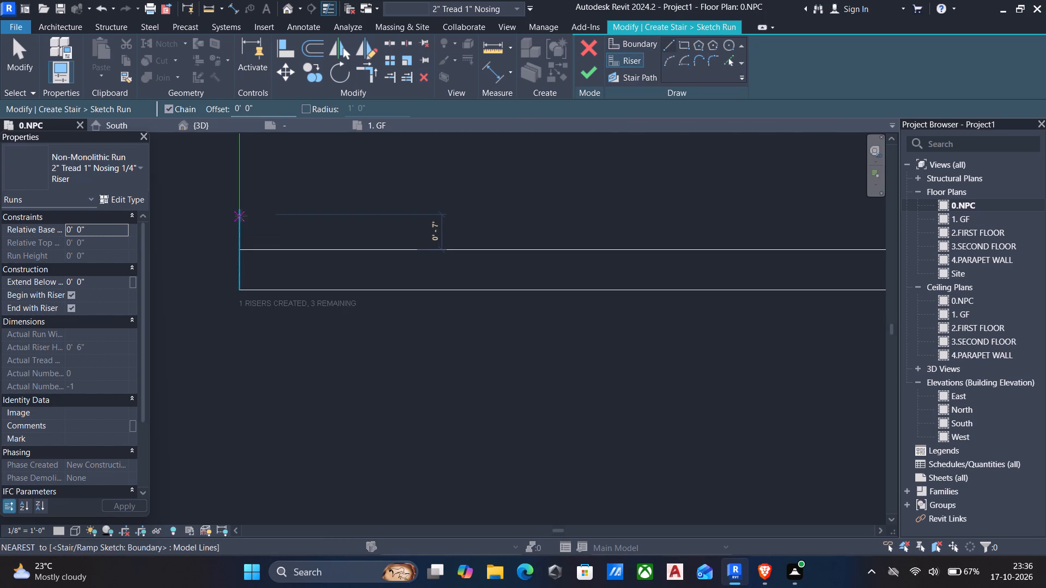
pyautogui.moveTo(240, 211); pyautogui.dragTo(233, 252, button='middle')
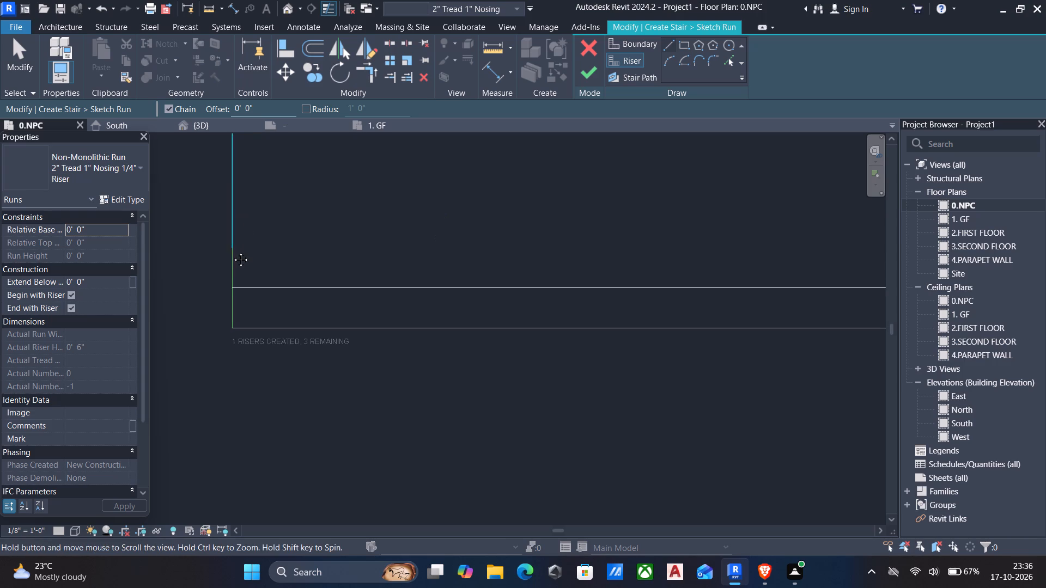
pyautogui.moveTo(233, 252); pyautogui.dragTo(230, 255, button='middle')
pyautogui.scroll(4, 224, 258)
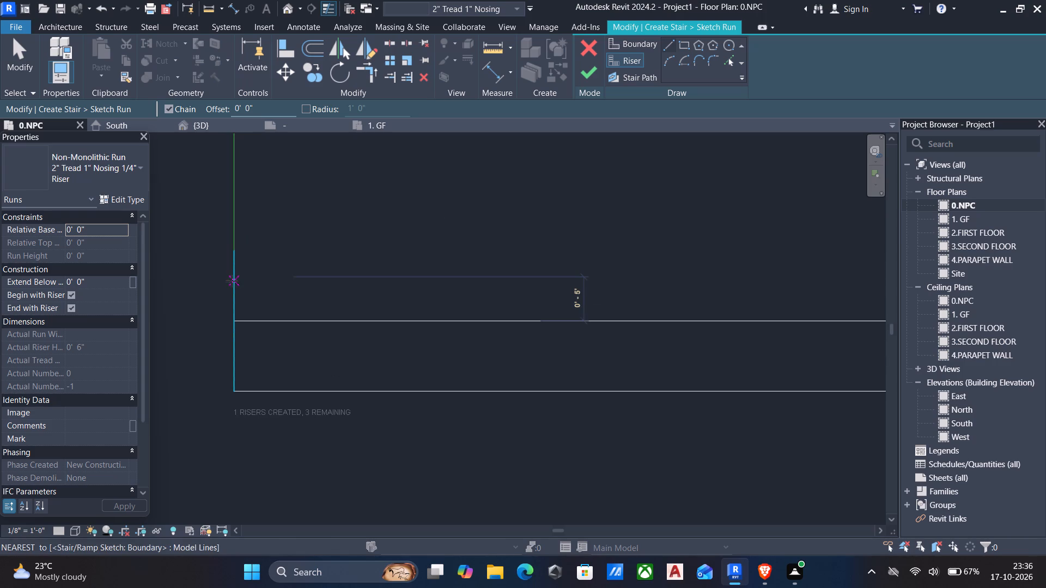
pyautogui.scroll(3, 233, 280)
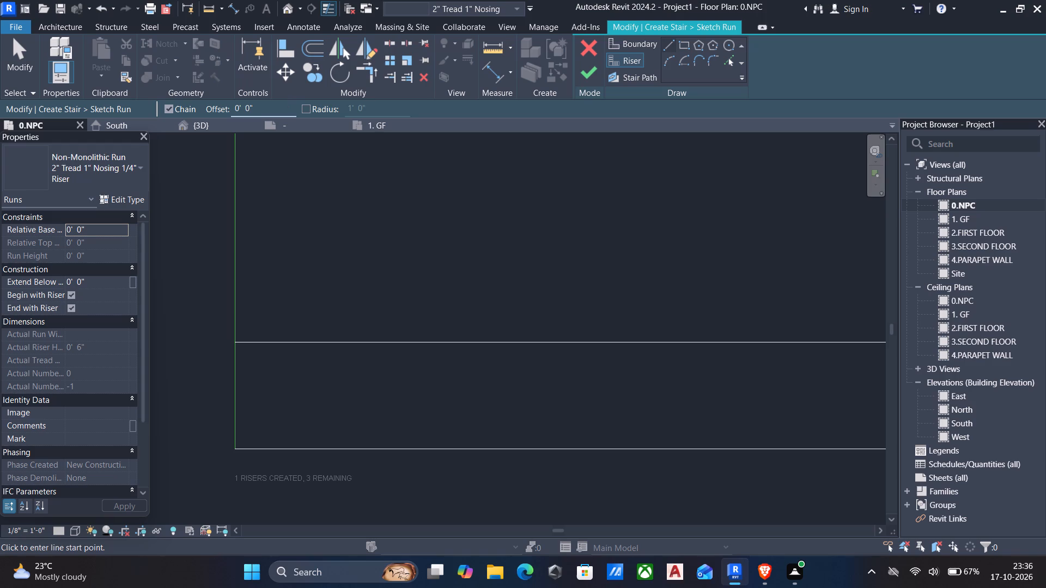
pyautogui.moveTo(285, 108); pyautogui.dragTo(129, 96)
pyautogui.write('8"')
pyautogui.click(239, 341)
pyautogui.moveTo(416, 311); pyautogui.dragTo(303, 330, button='middle')
pyautogui.scroll(-4, 301, 330)
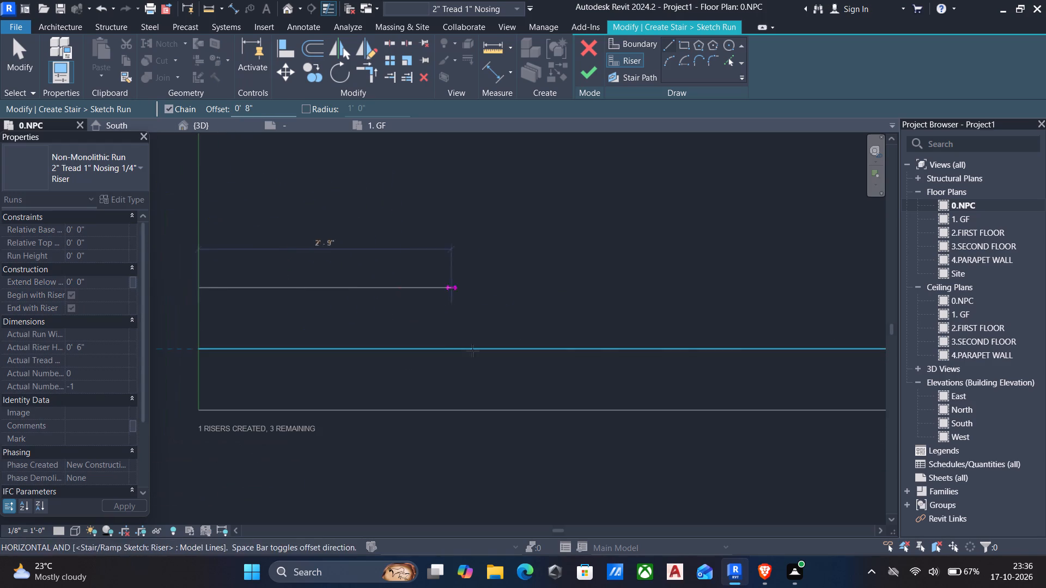
pyautogui.moveTo(533, 322); pyautogui.dragTo(412, 344, button='middle')
pyautogui.scroll(-9, 406, 347)
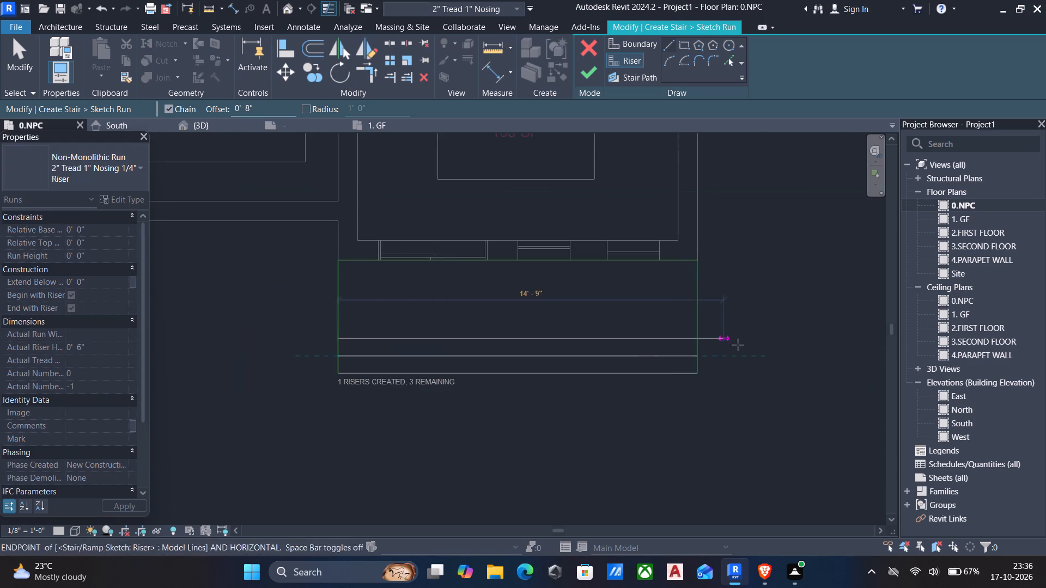
pyautogui.moveTo(727, 353); pyautogui.dragTo(708, 365, button='middle')
pyautogui.scroll(5, 693, 367)
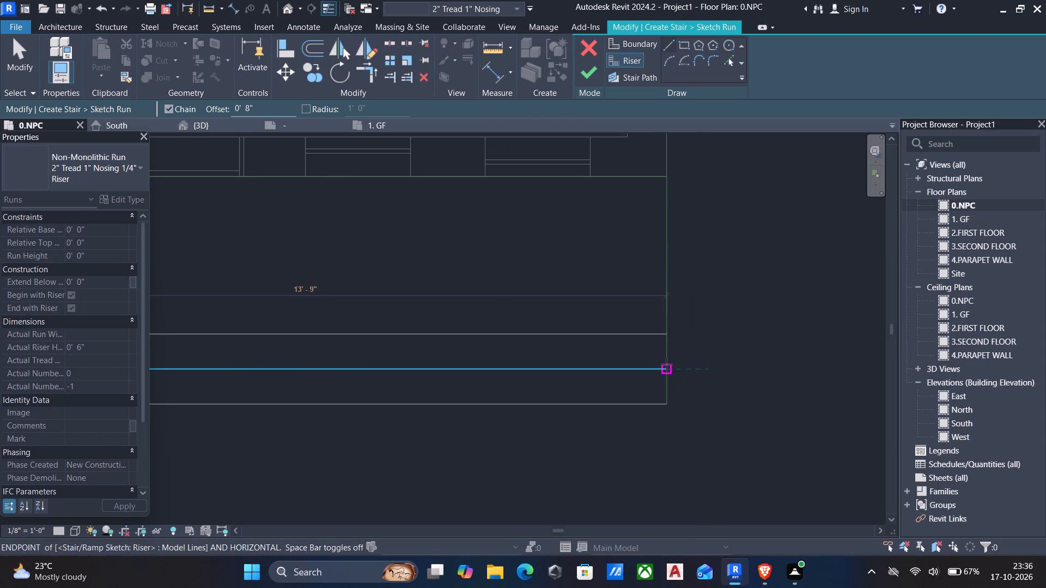
pyautogui.click(666, 364)
pyautogui.press('Escape')
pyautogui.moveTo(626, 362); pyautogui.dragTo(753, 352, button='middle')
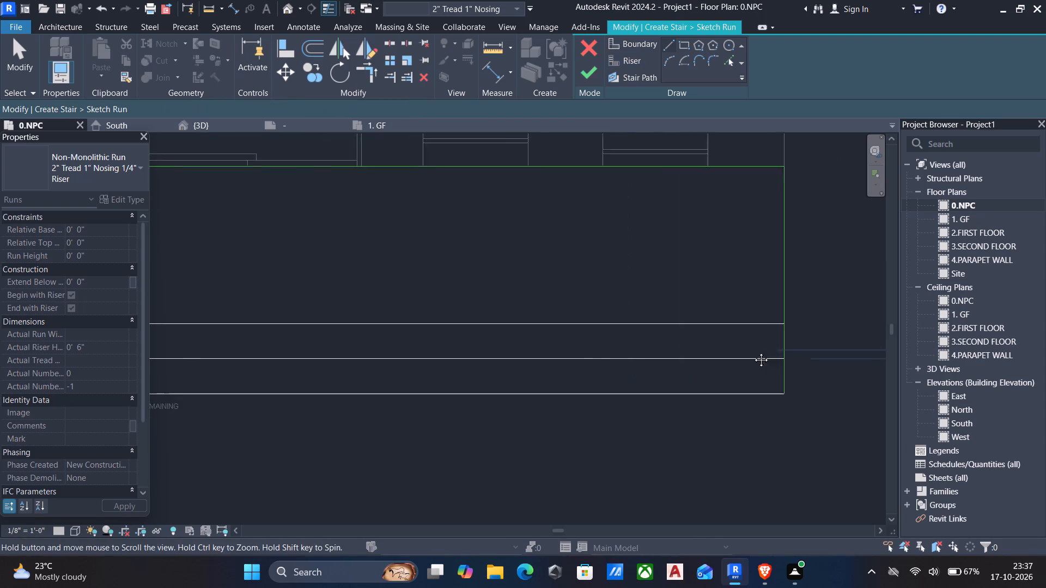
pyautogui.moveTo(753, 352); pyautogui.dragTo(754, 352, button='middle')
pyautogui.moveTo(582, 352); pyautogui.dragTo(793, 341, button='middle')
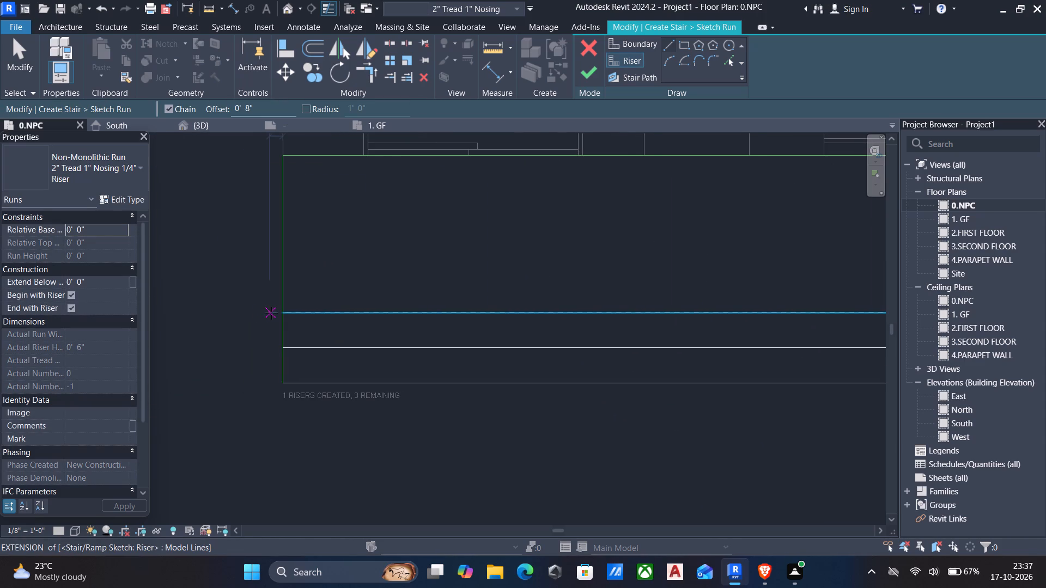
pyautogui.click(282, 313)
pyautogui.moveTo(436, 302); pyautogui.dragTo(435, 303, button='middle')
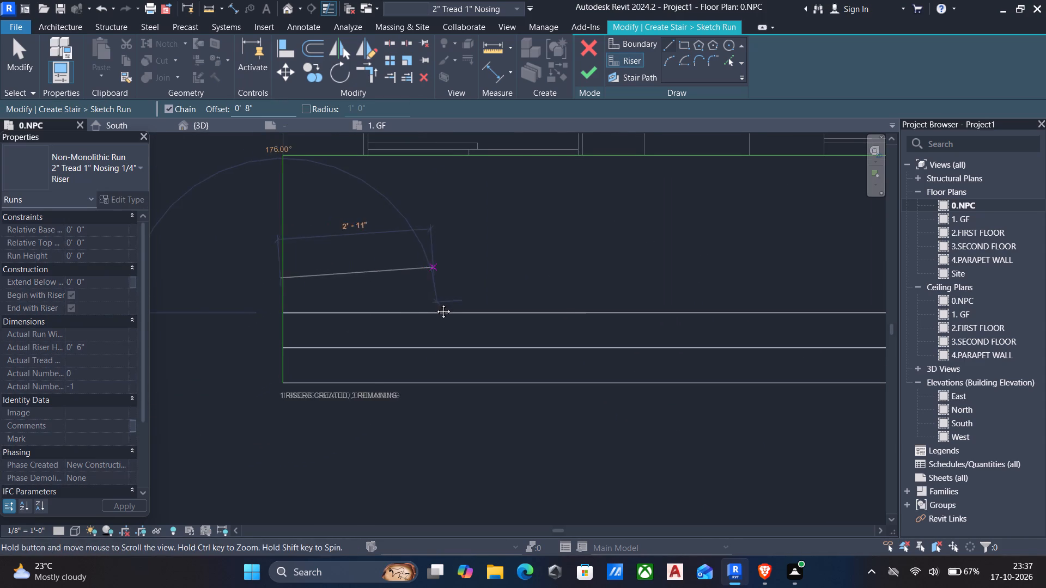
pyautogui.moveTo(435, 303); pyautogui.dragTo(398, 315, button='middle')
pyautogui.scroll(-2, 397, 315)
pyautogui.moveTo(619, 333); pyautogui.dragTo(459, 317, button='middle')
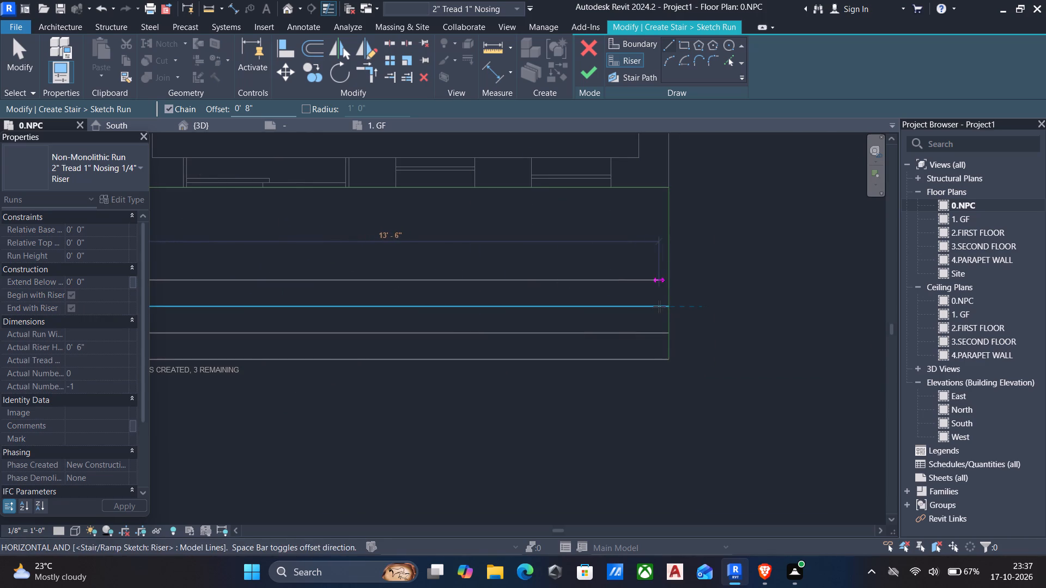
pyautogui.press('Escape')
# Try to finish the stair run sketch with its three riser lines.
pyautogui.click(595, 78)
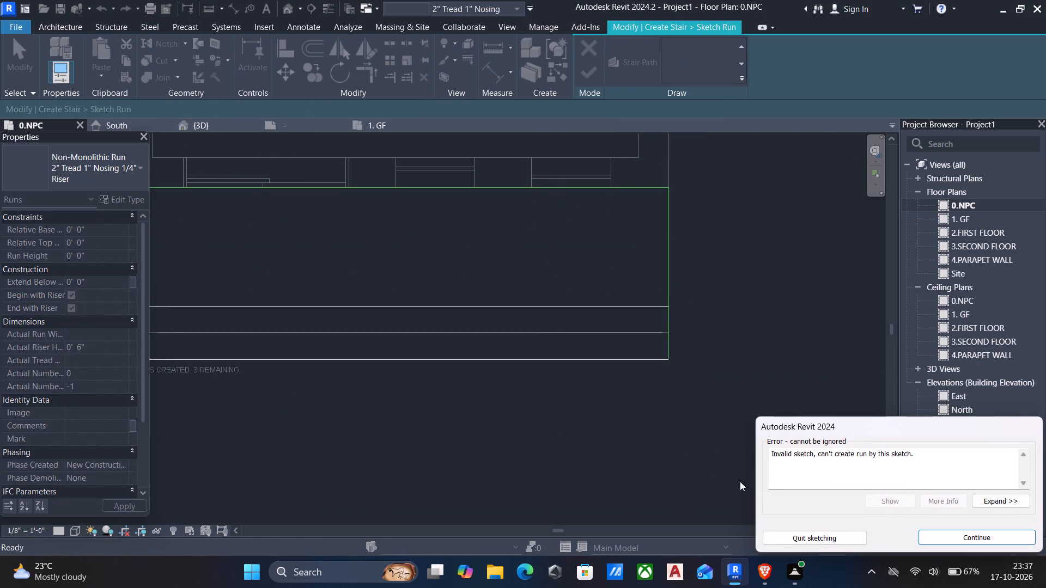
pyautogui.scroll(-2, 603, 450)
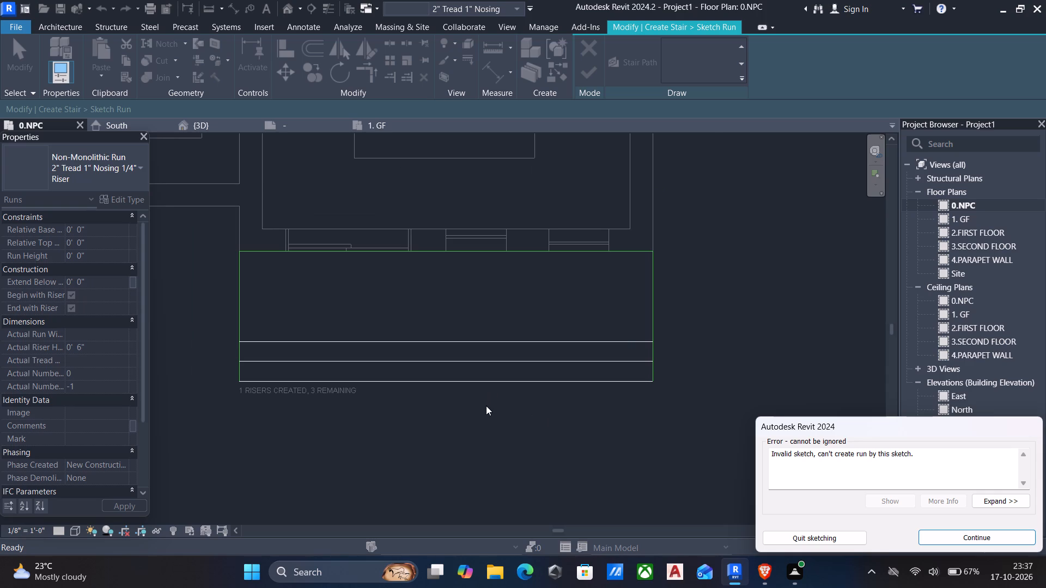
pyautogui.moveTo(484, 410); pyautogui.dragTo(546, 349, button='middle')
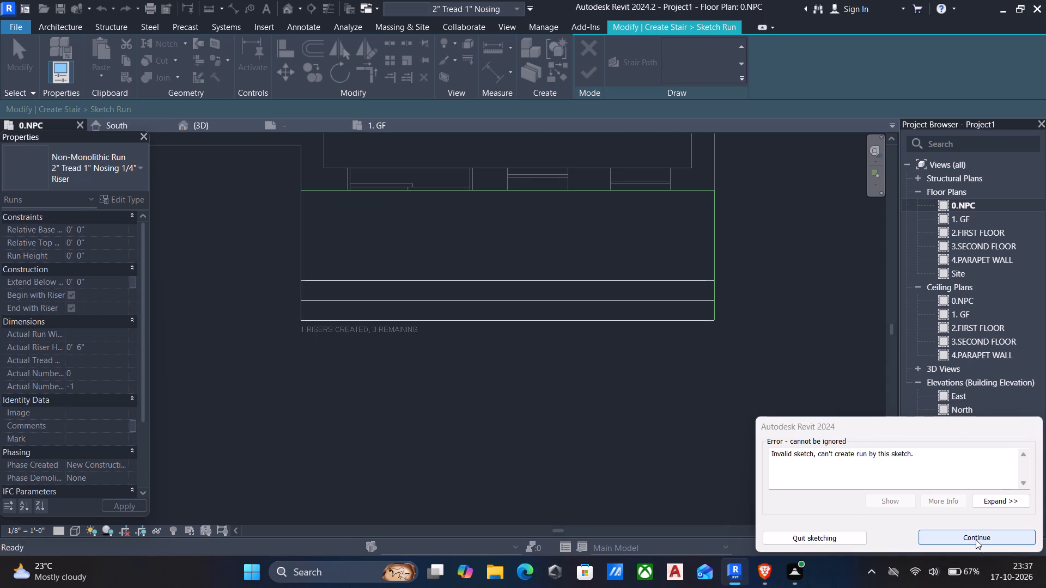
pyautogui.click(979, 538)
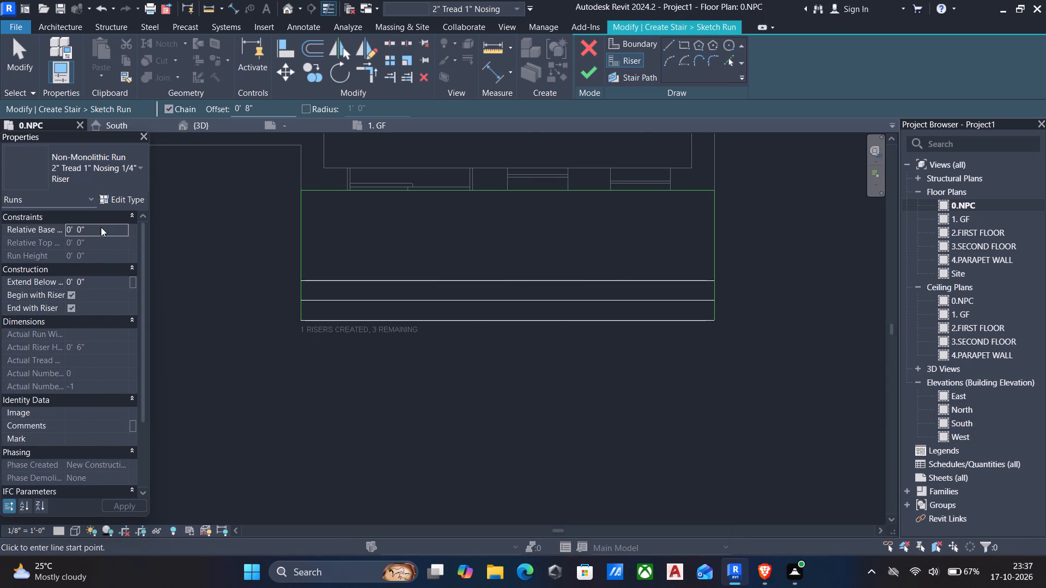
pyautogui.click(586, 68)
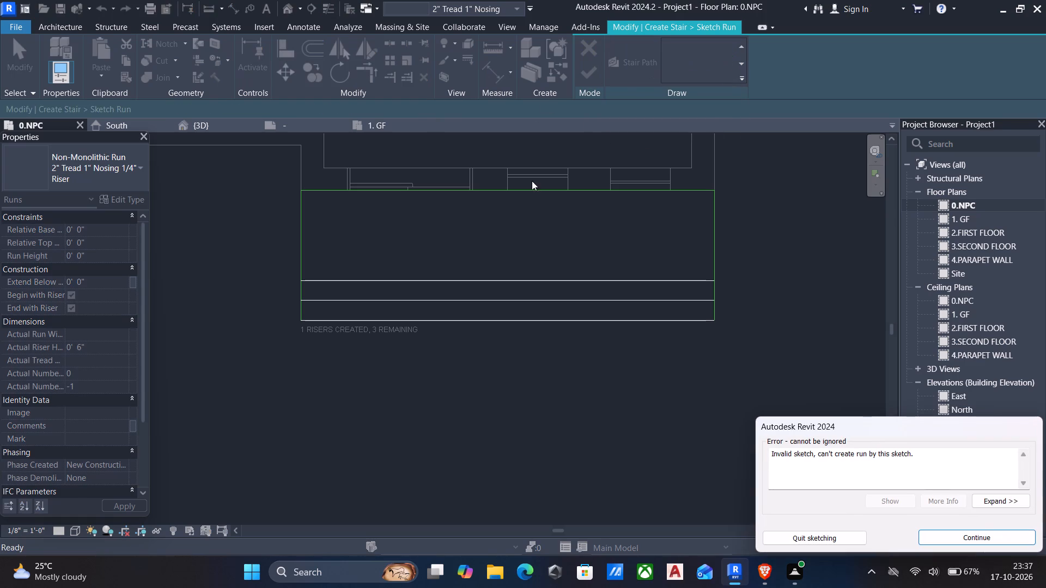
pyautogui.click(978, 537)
# Discard the stair run sketch and return to the stair's component editing.
pyautogui.scroll(-2, 518, 335)
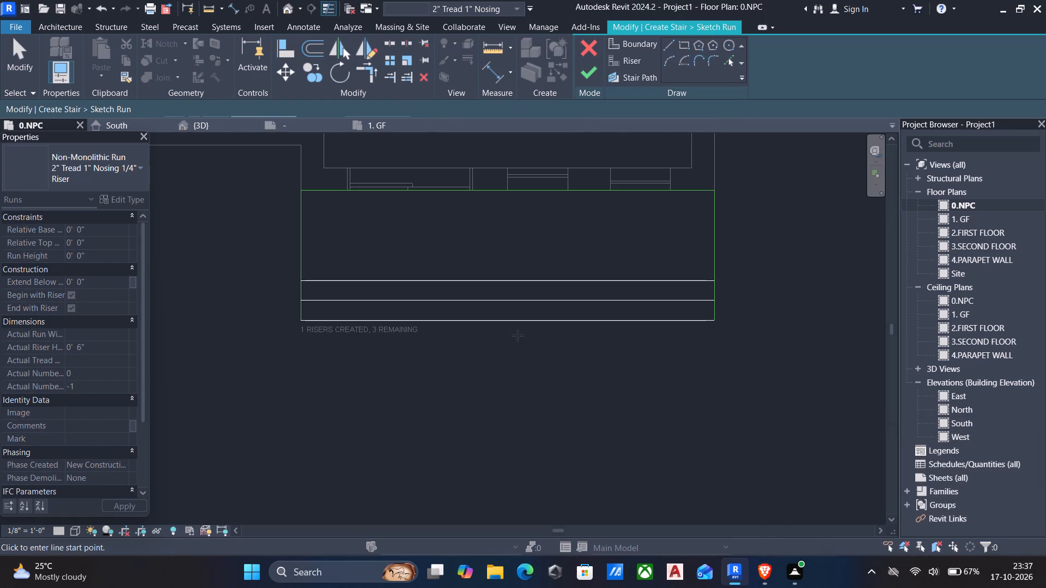
pyautogui.scroll(-2, 518, 335)
pyautogui.click(587, 50)
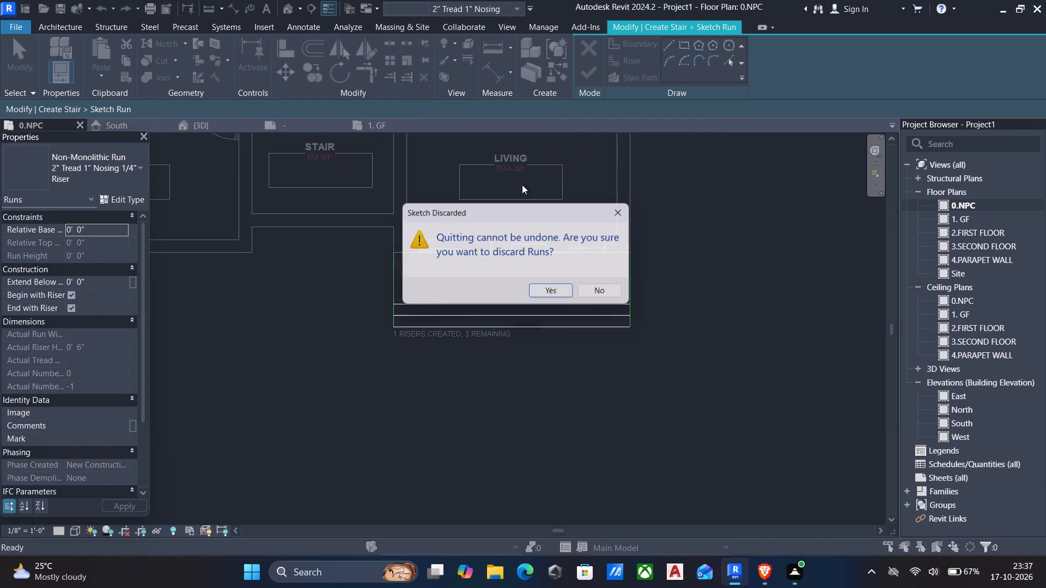
pyautogui.click(548, 286)
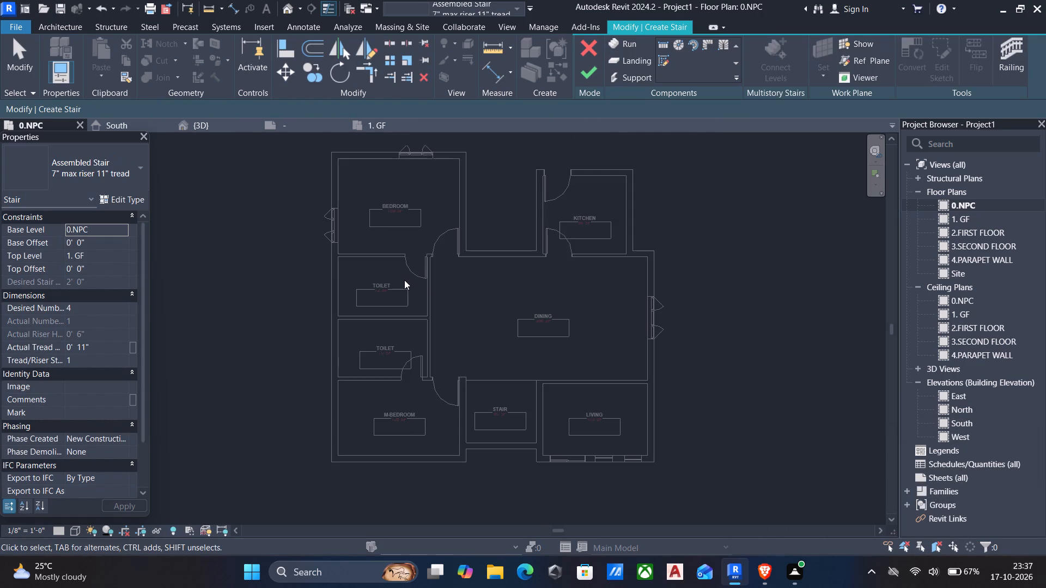
# Set the stair's desired number of risers to 3.
pyautogui.moveTo(482, 333); pyautogui.dragTo(483, 226, button='middle')
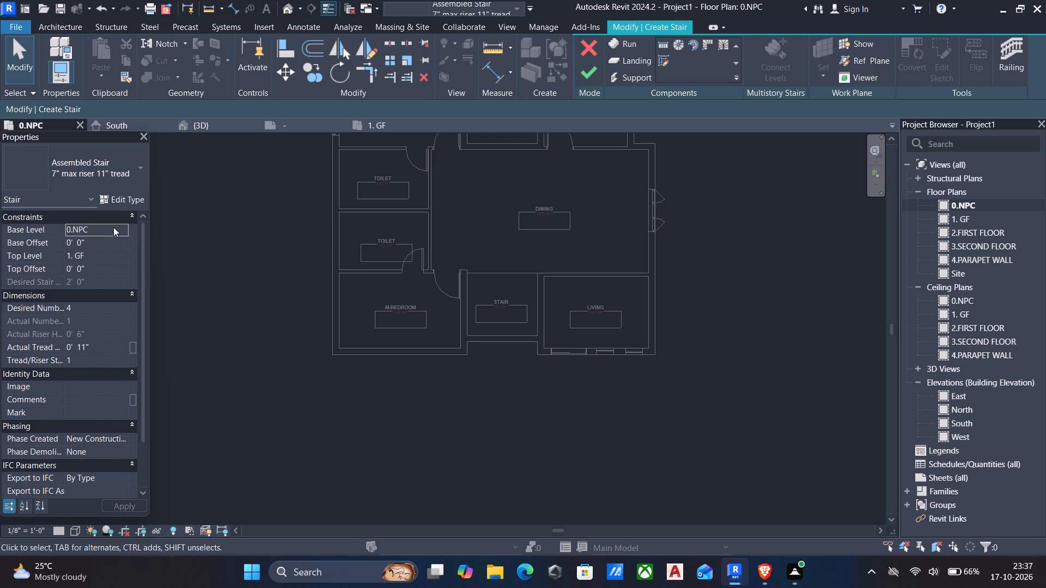
pyautogui.click(111, 258)
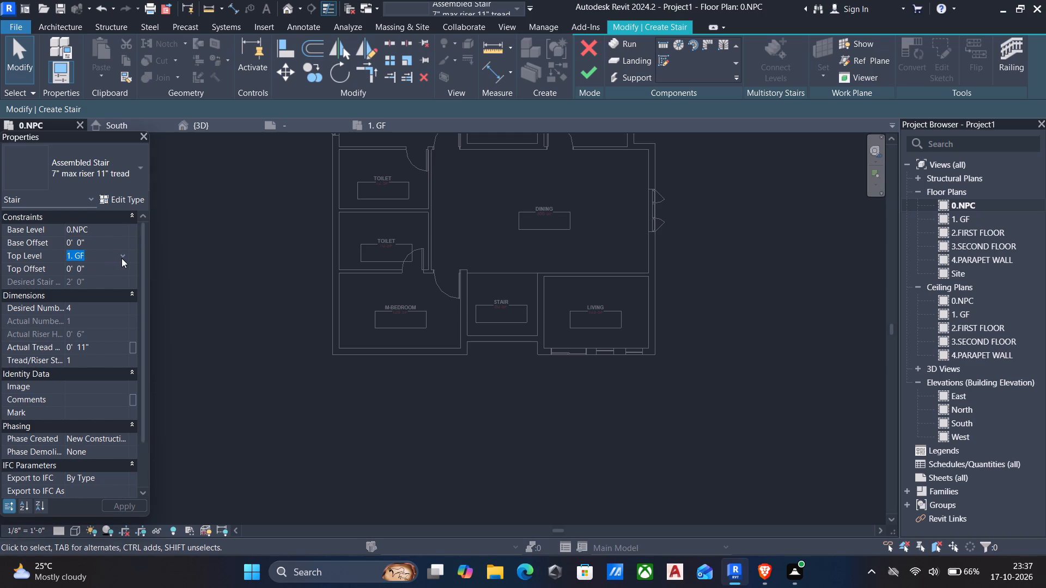
pyautogui.click(100, 308)
pyautogui.press('3')
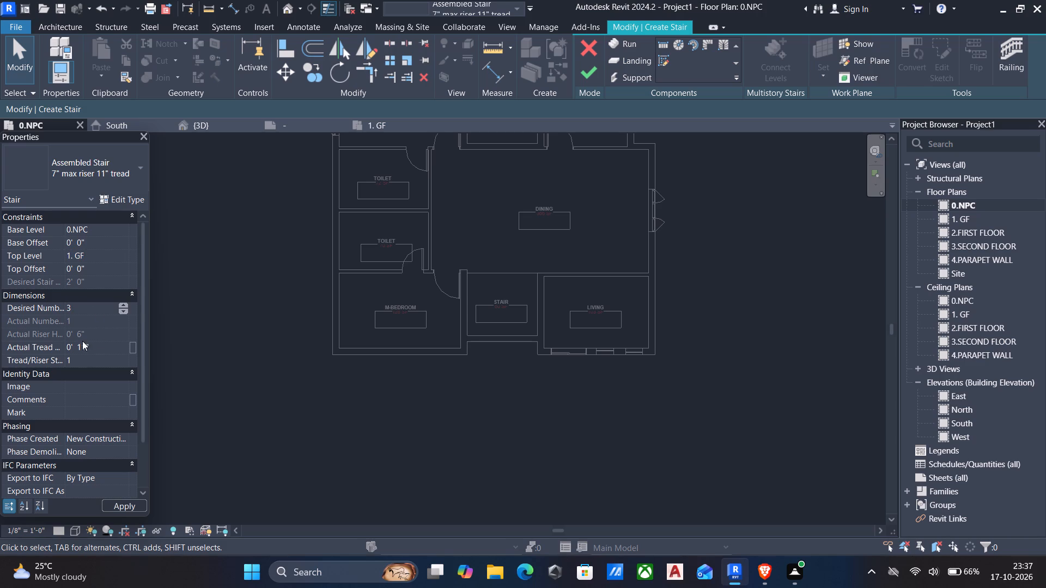
pyautogui.click(125, 503)
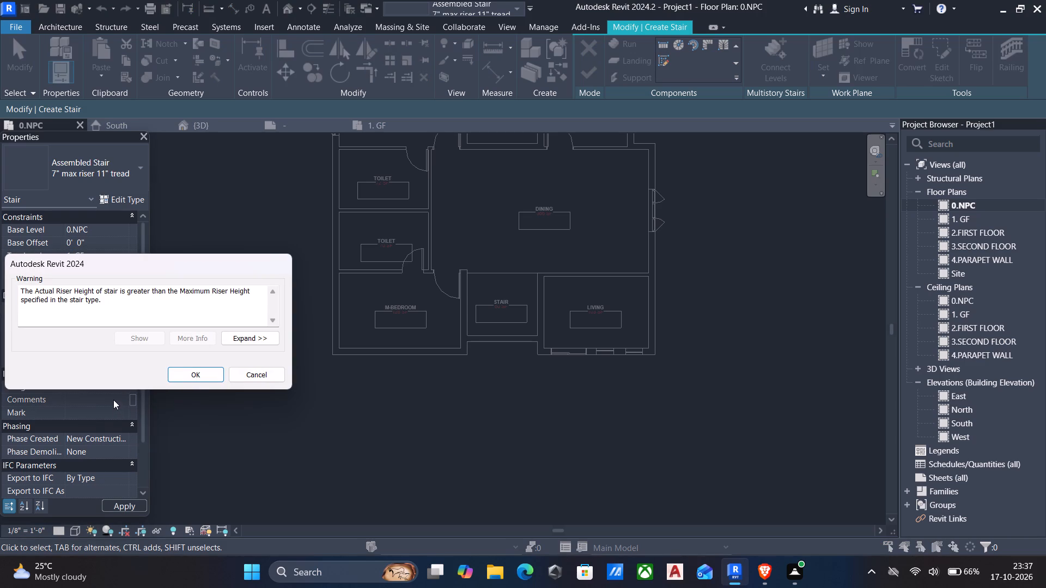
pyautogui.click(197, 381)
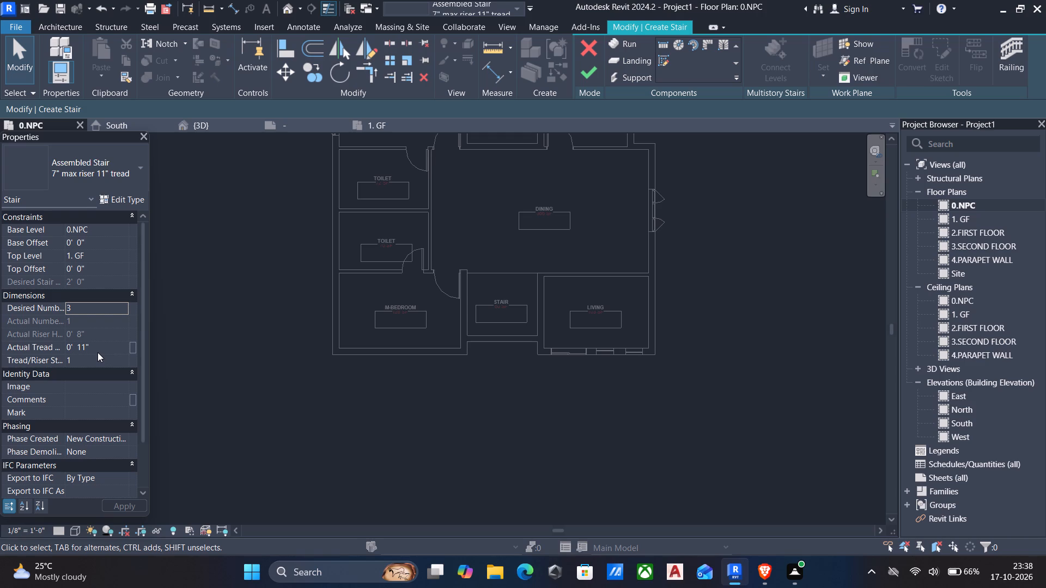
# Start a new sketched run and draw a boundary line along the LIVING room's outer wall face, corner to corner.
pyautogui.click(662, 60)
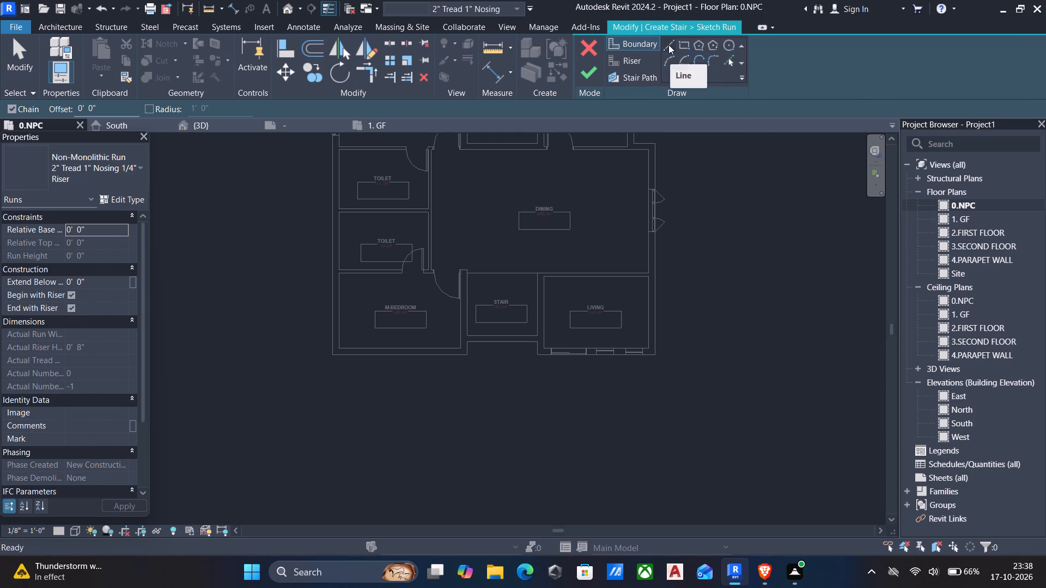
pyautogui.click(668, 45)
pyautogui.scroll(9, 547, 383)
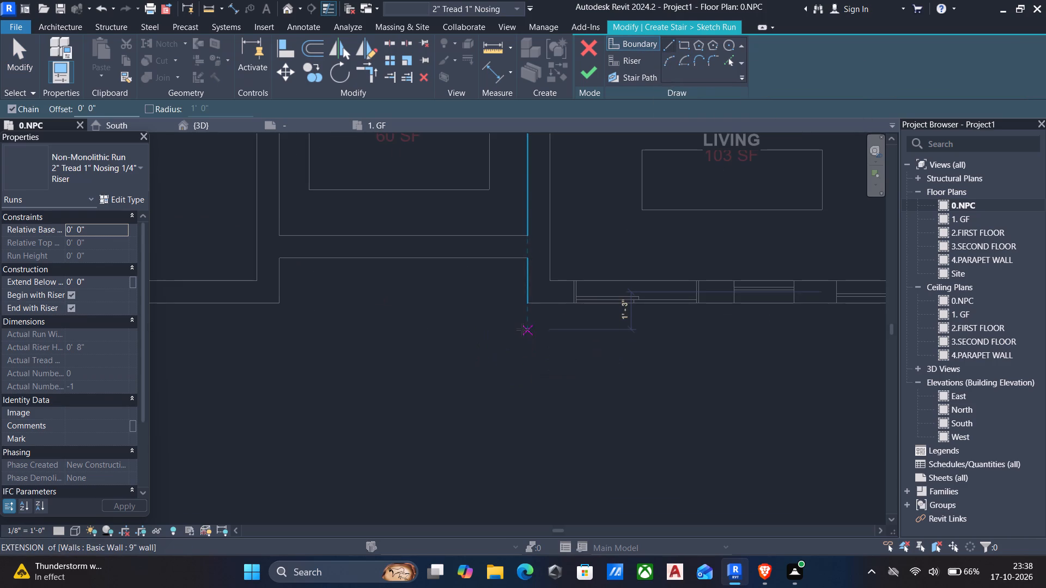
pyautogui.click(527, 302)
pyautogui.moveTo(651, 329); pyautogui.dragTo(446, 316, button='middle')
pyautogui.click(732, 289)
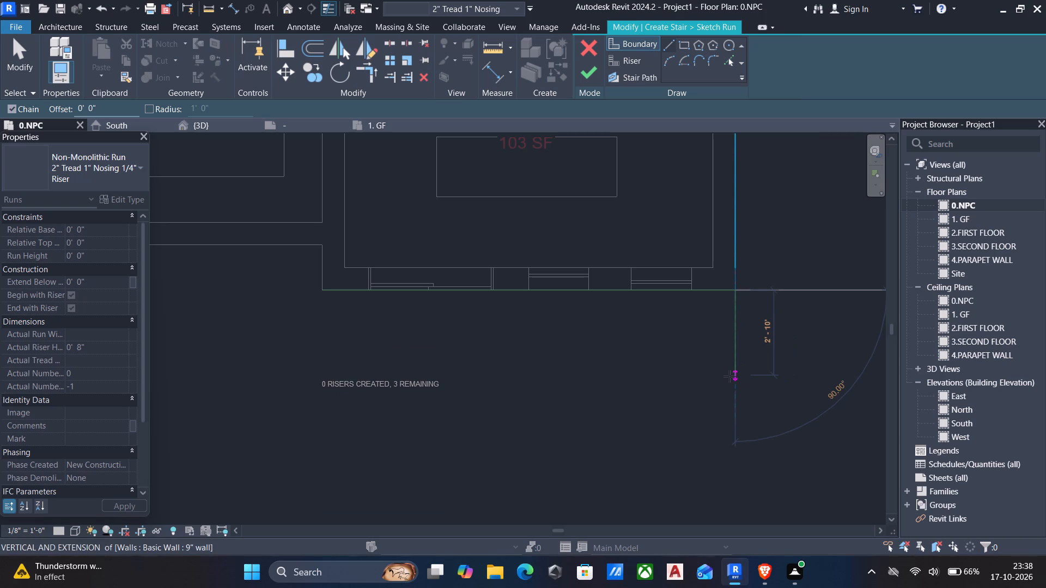
pyautogui.press('Escape')
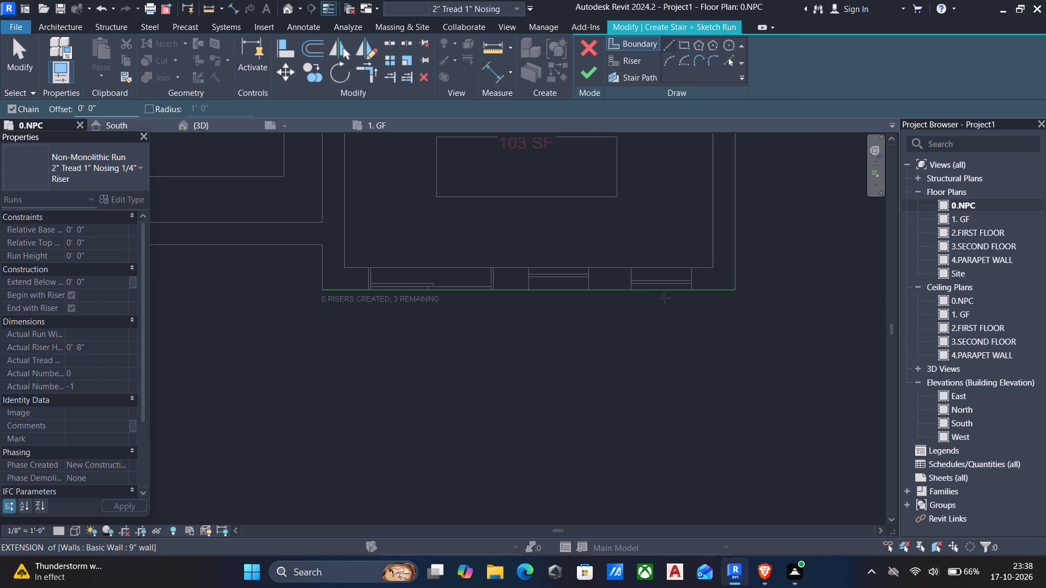
pyautogui.press('Escape')
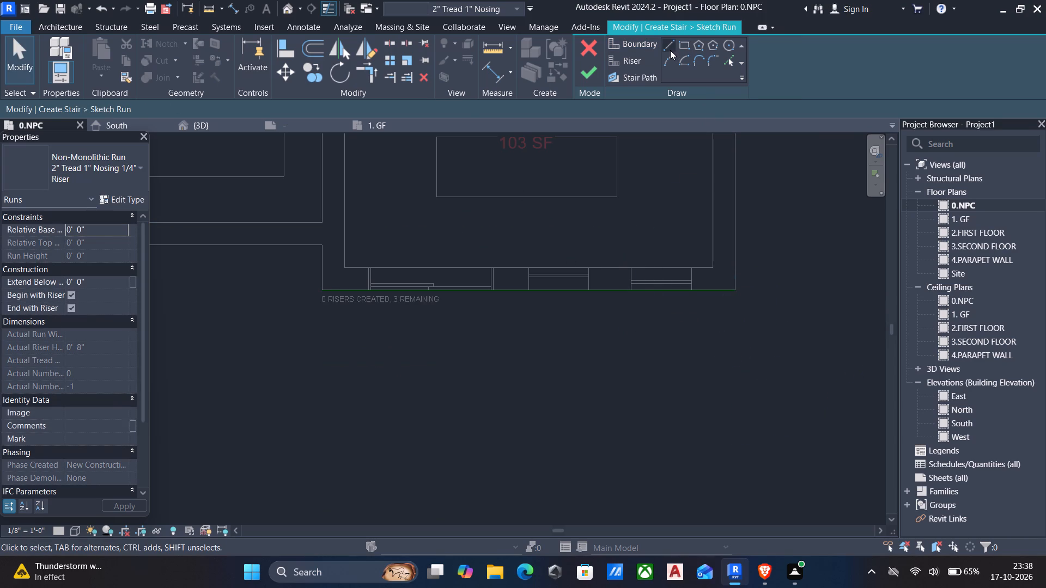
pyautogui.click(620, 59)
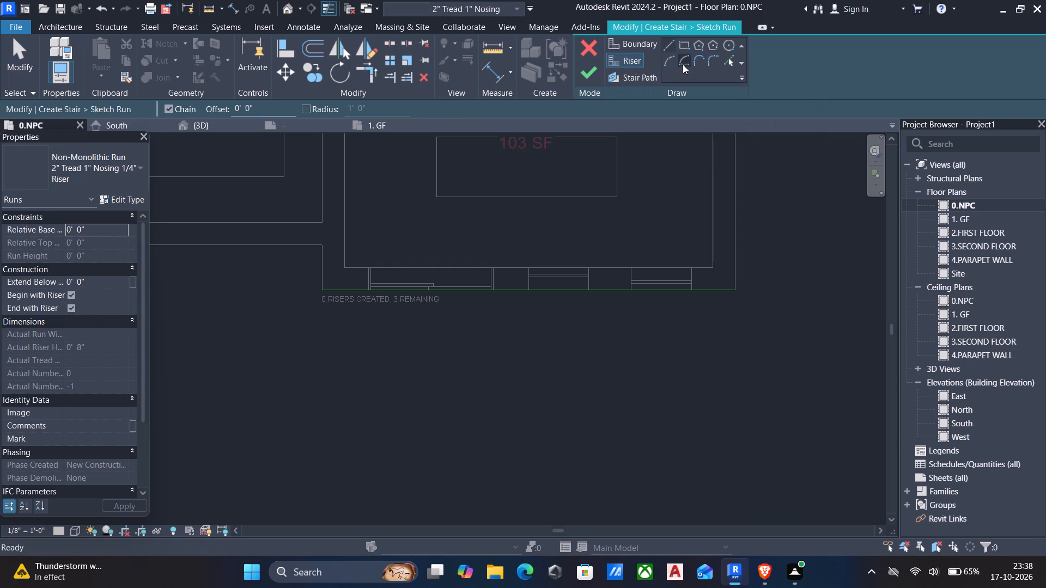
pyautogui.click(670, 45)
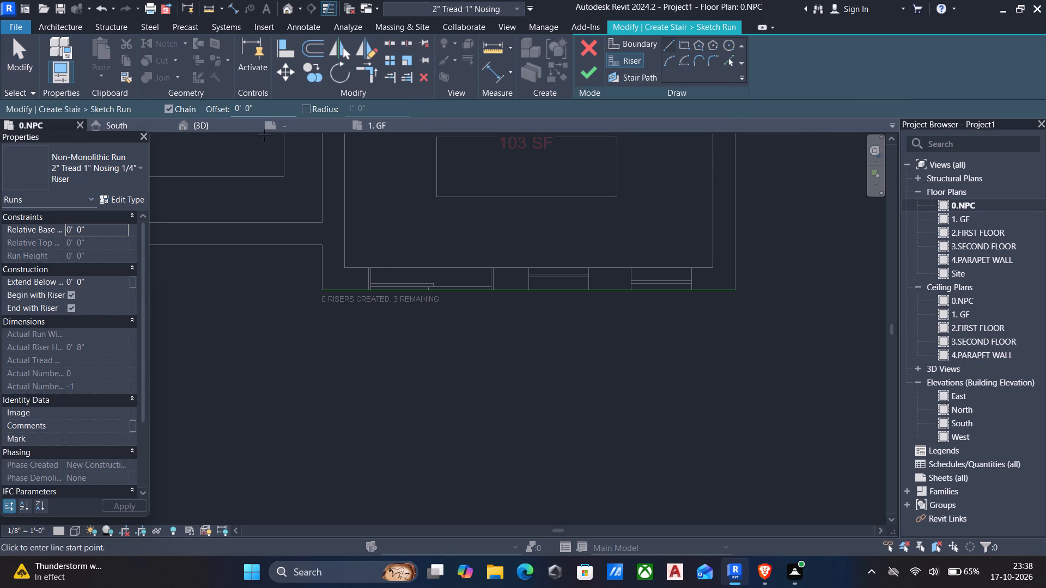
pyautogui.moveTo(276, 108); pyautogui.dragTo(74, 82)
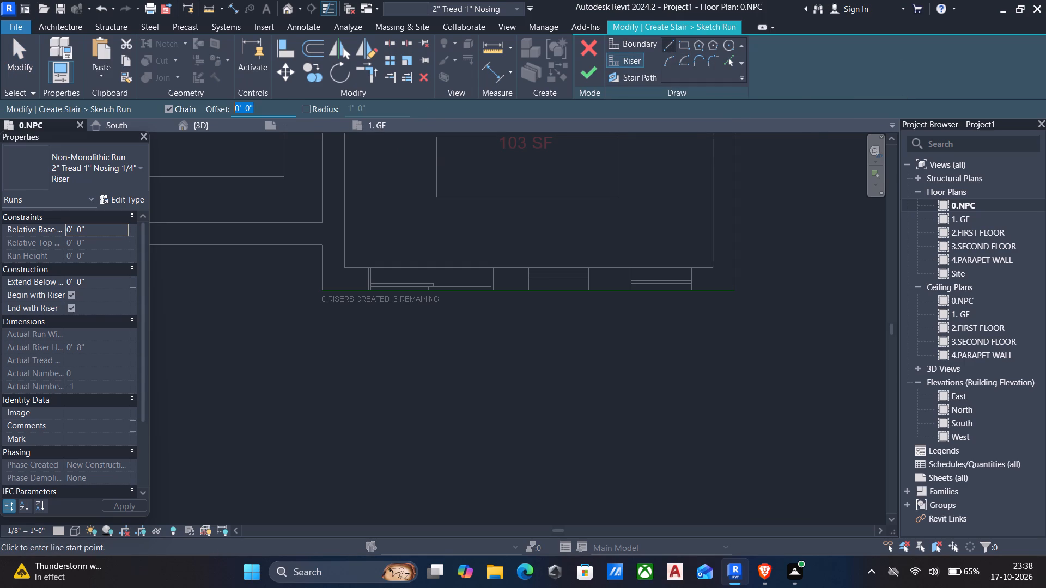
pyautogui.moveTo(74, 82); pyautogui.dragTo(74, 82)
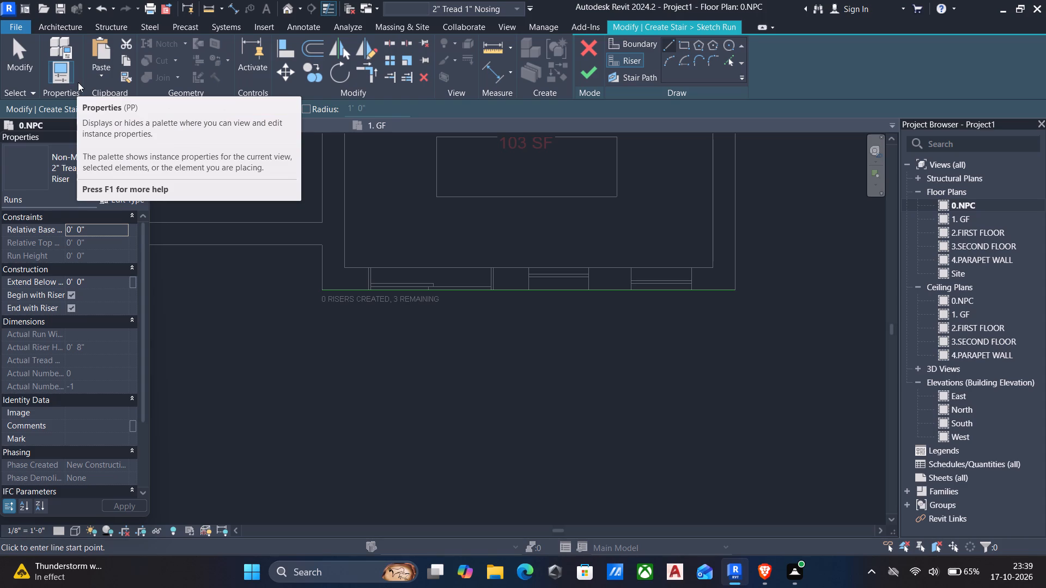
# Draw a perpendicular boundary line about 3'-4" outward from the wall boundary line's end nearest the STAIR room.
pyautogui.moveTo(300, 324); pyautogui.dragTo(285, 307, button='middle')
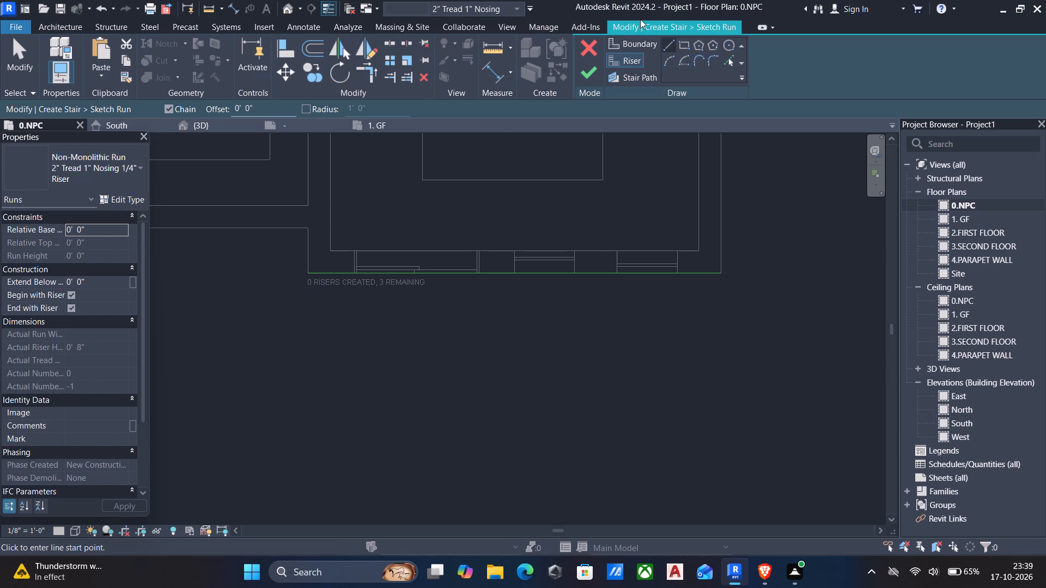
pyautogui.click(635, 41)
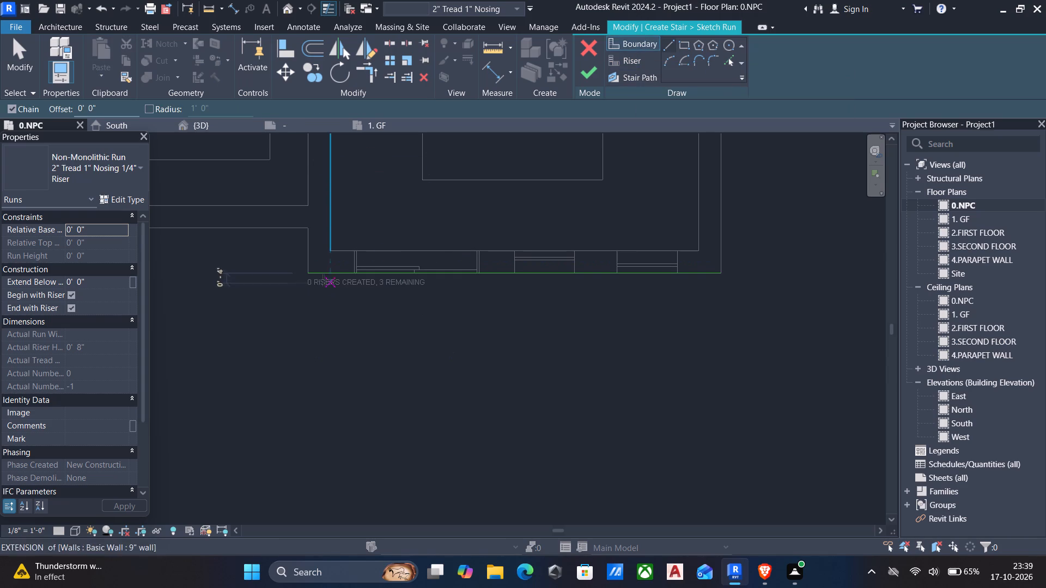
pyautogui.click(311, 276)
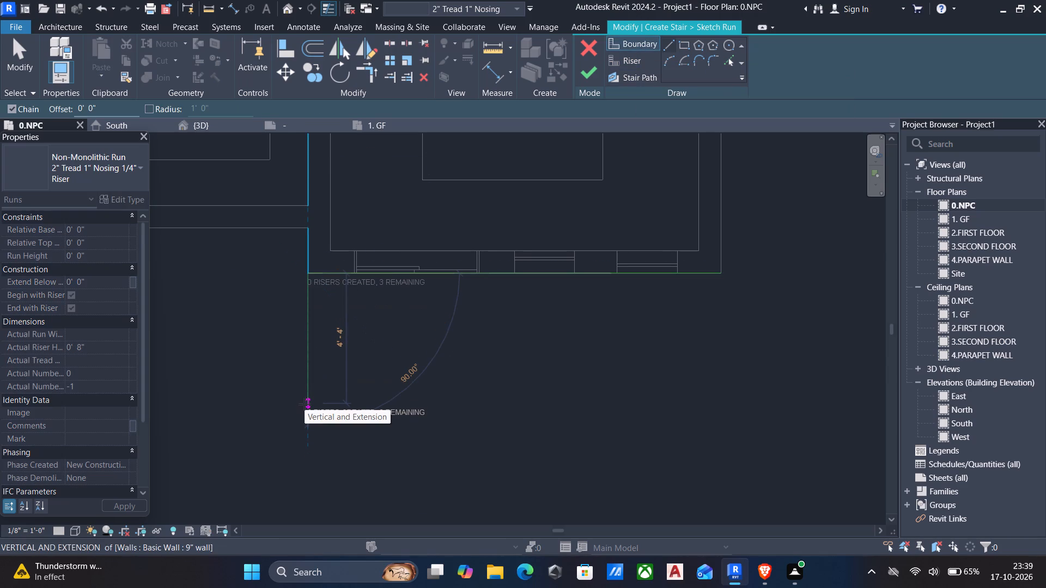
pyautogui.click(306, 373)
pyautogui.press('Escape')
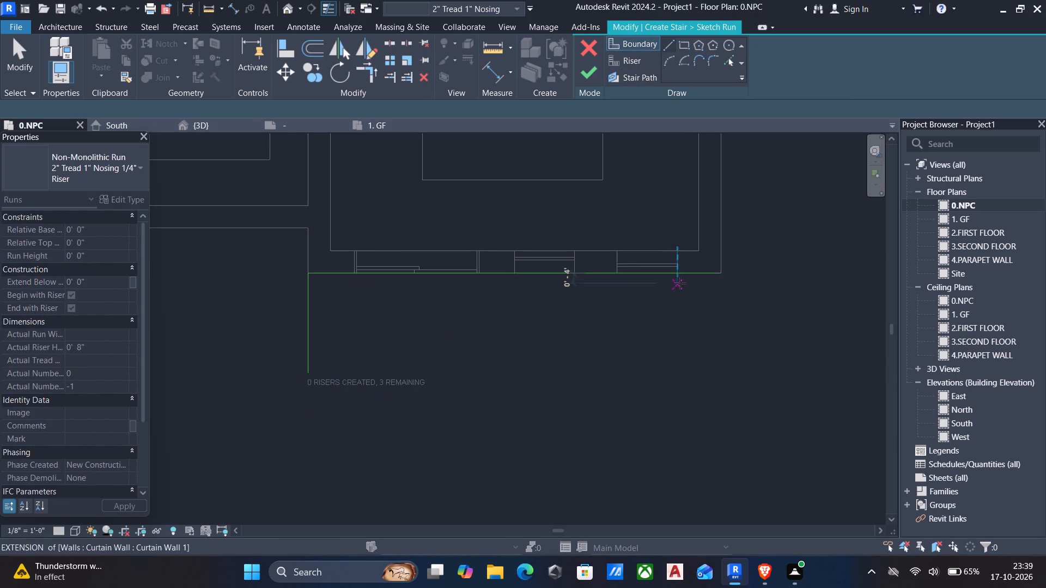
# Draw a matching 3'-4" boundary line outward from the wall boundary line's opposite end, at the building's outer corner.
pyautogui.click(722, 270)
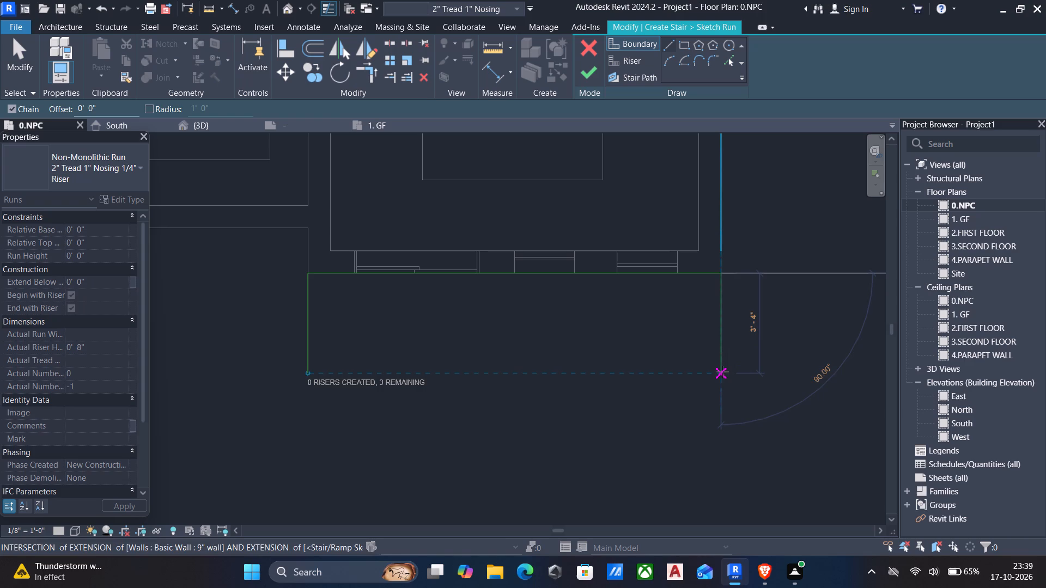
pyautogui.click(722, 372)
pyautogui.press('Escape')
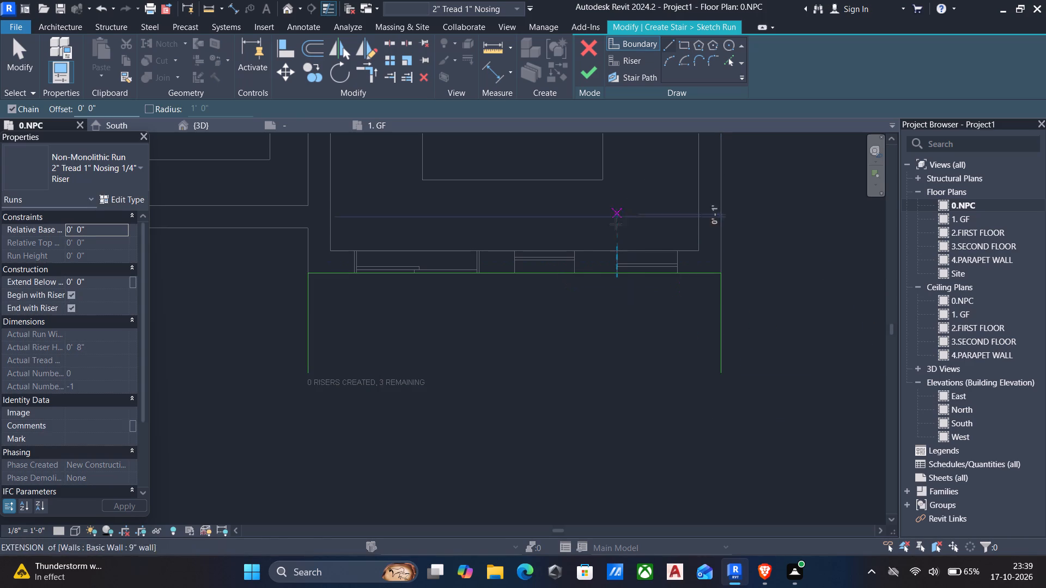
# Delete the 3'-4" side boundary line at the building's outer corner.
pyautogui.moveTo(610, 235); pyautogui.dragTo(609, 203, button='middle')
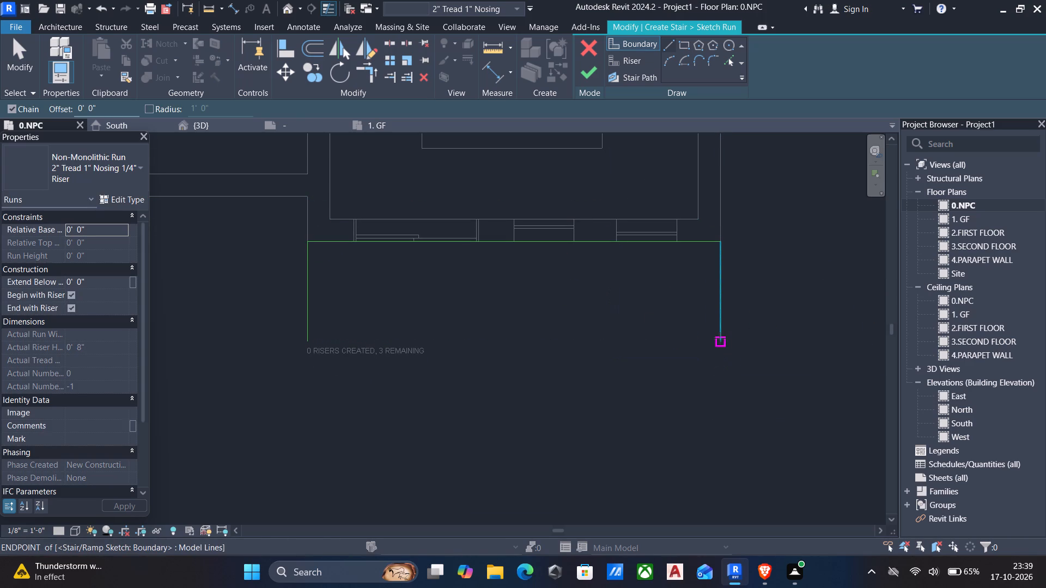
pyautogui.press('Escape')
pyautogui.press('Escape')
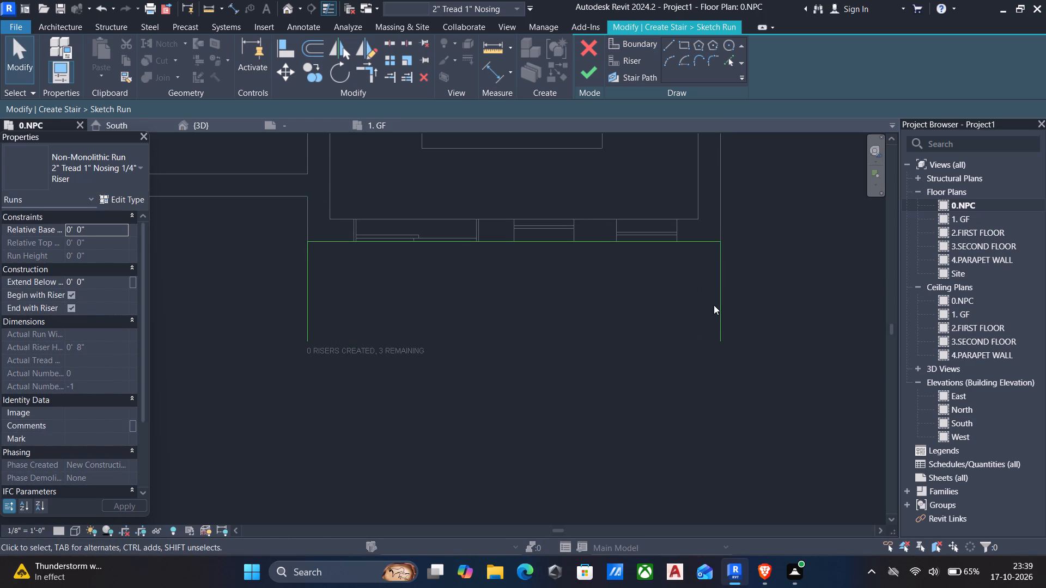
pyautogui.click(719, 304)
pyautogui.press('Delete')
# Draw a 3' boundary line perpendicular to the wall, outward from the wall boundary line's end at the building's outer corner.
pyautogui.click(668, 44)
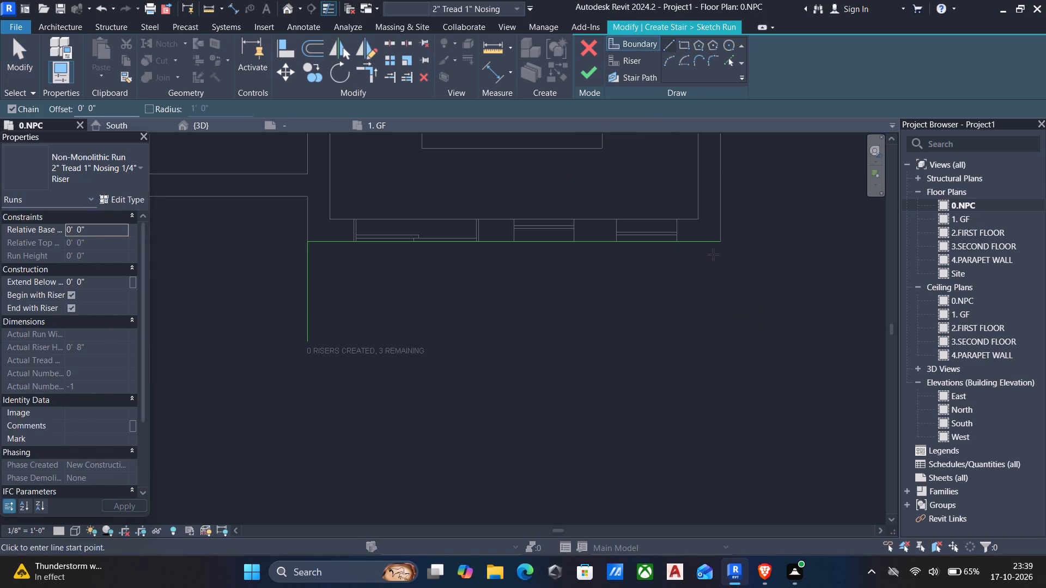
pyautogui.click(720, 246)
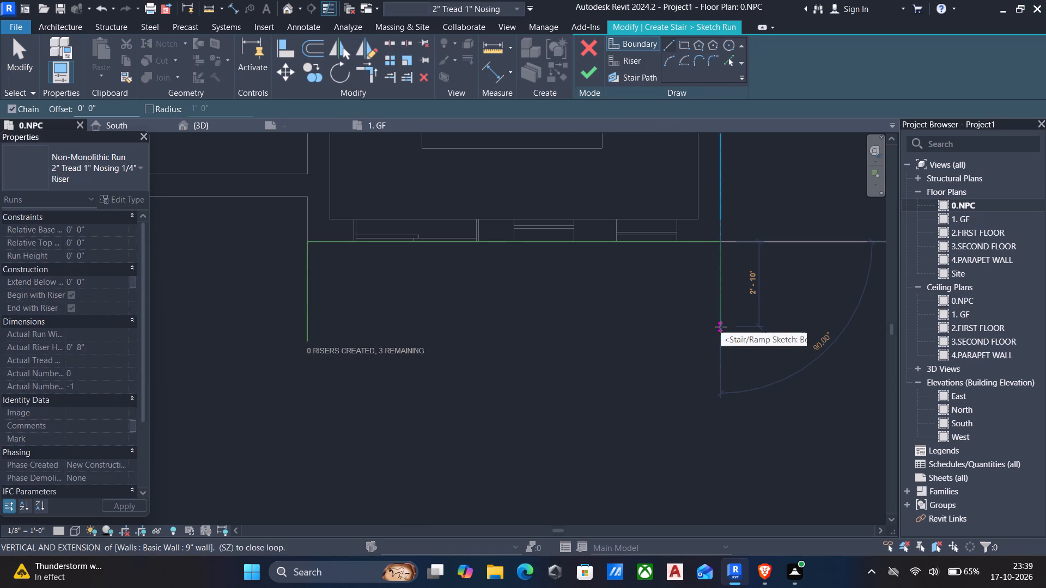
pyautogui.write("3'")
pyautogui.press('Return')
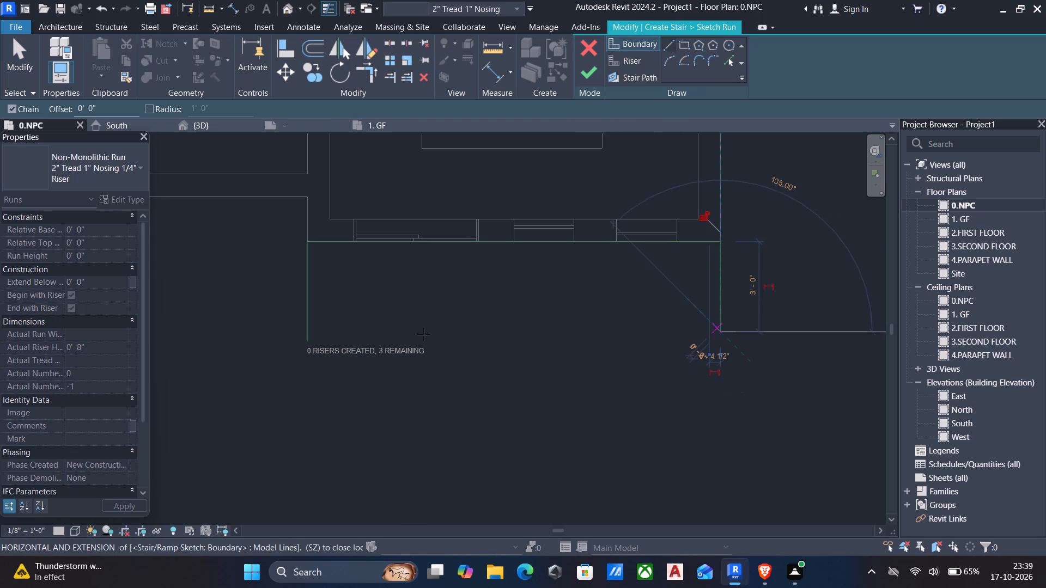
# From that side line's outer end, draw a boundary line about 12'-8" long parallel to the wall, toward the opposite side line.
pyautogui.click(341, 328)
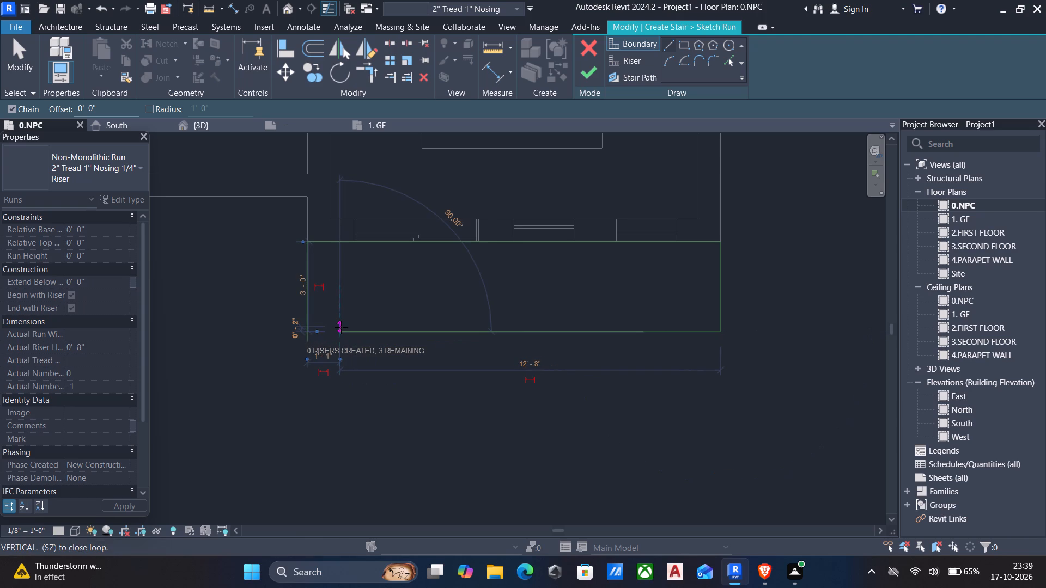
pyautogui.press('Escape')
pyautogui.press('Escape')
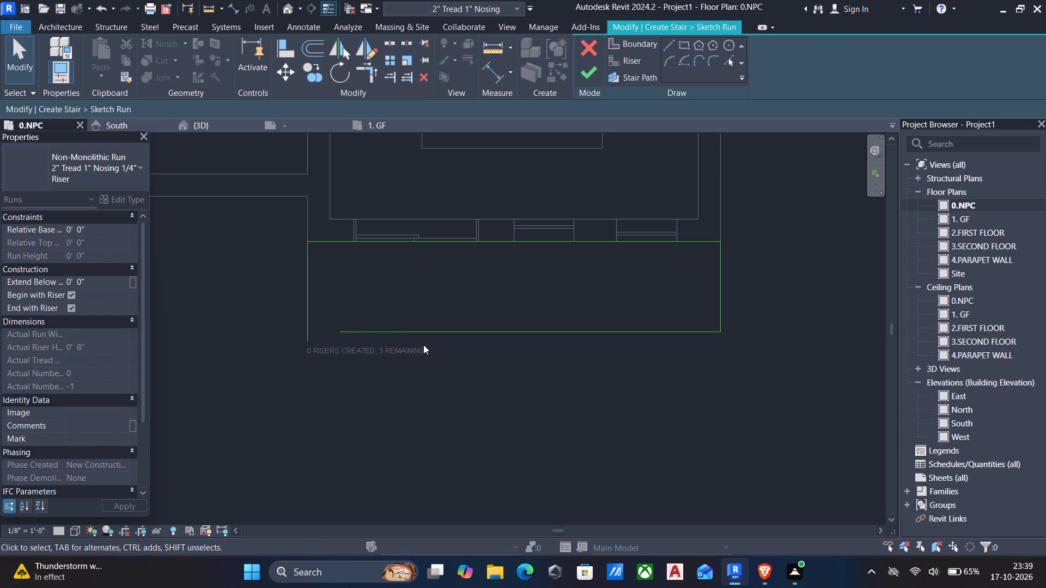
# Trim the outer boundary line and the side line nearest the STAIR room to meet at a corner.
pyautogui.write('TR')
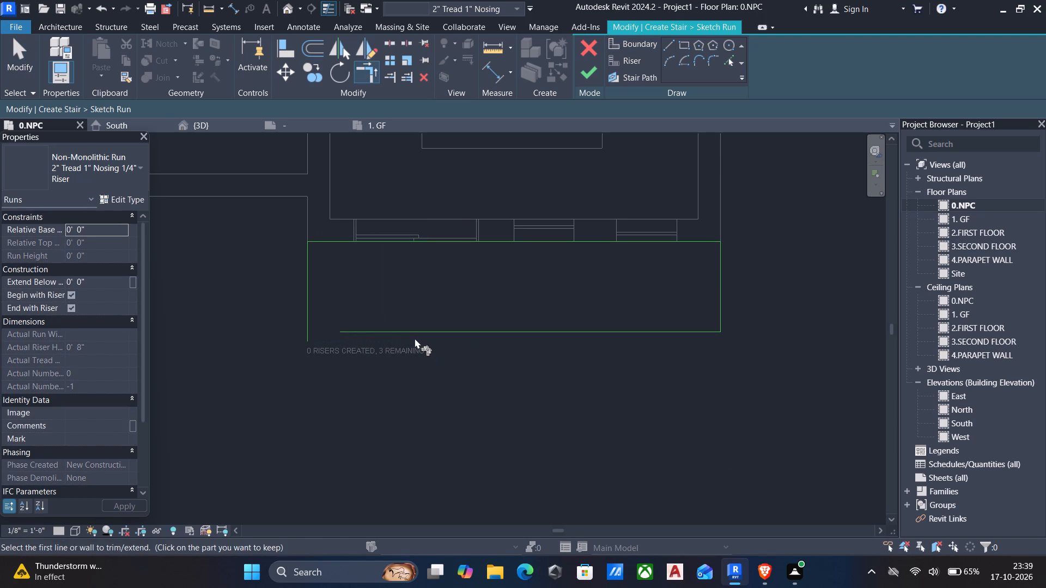
pyautogui.click(308, 294)
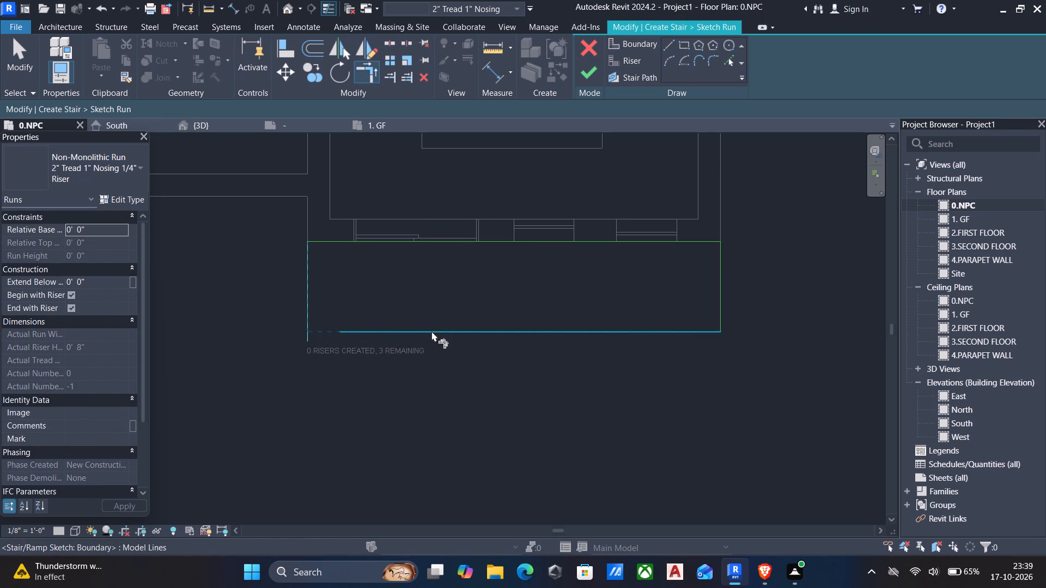
pyautogui.click(431, 331)
pyautogui.press('Escape')
pyautogui.press('Escape')
# Delete the outer boundary line parallel to the wall.
pyautogui.click(472, 334)
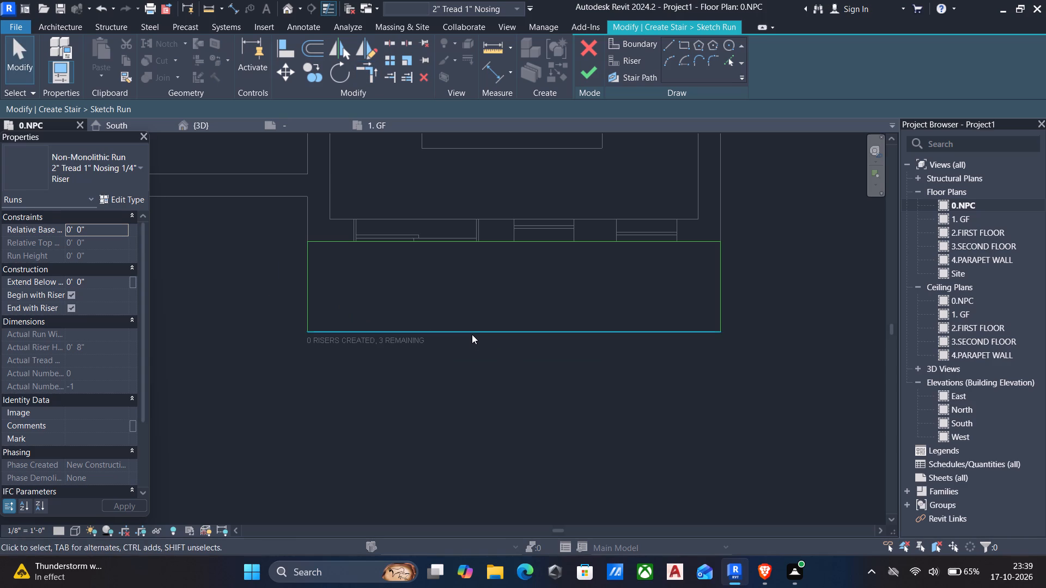
pyautogui.press('Delete')
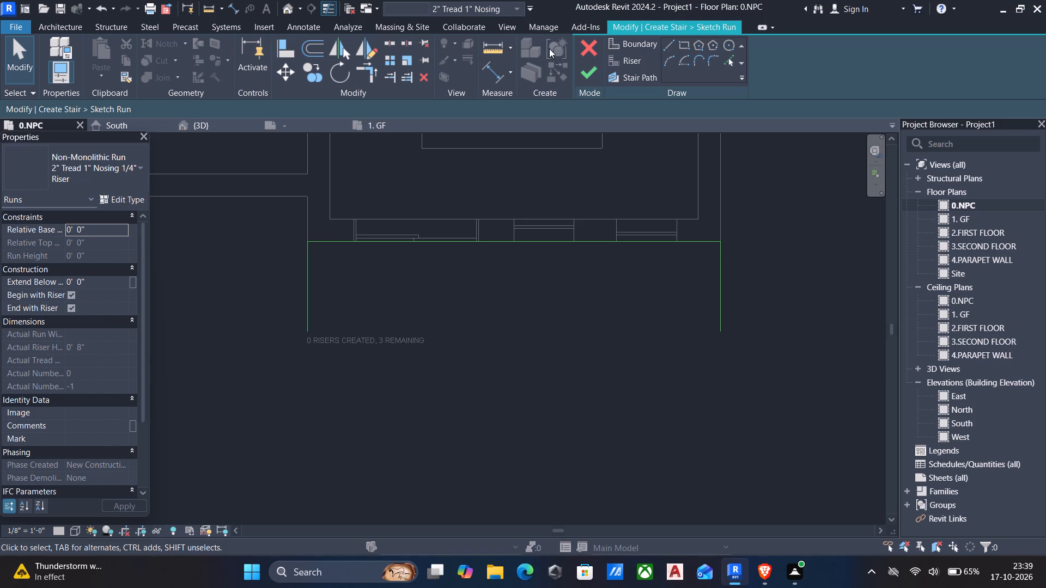
# Set up straight riser line sketching with an 8" offset.
pyautogui.click(634, 58)
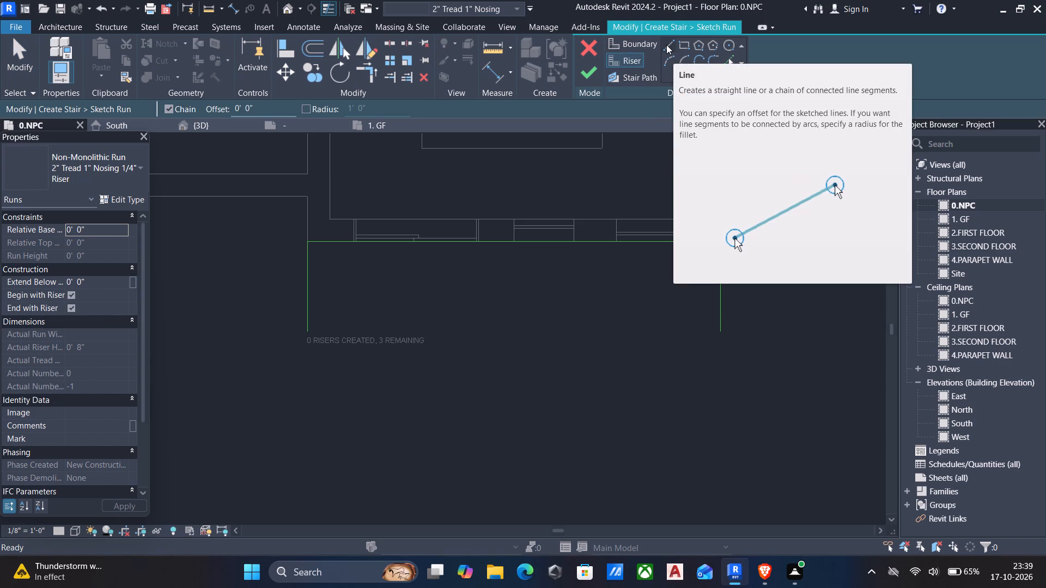
pyautogui.click(666, 45)
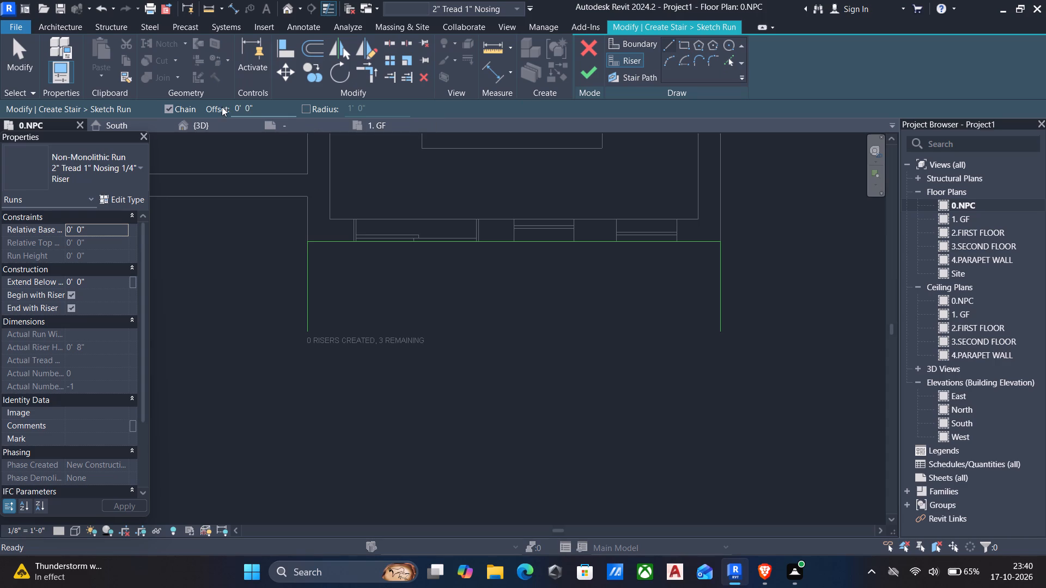
pyautogui.moveTo(279, 109); pyautogui.dragTo(147, 101)
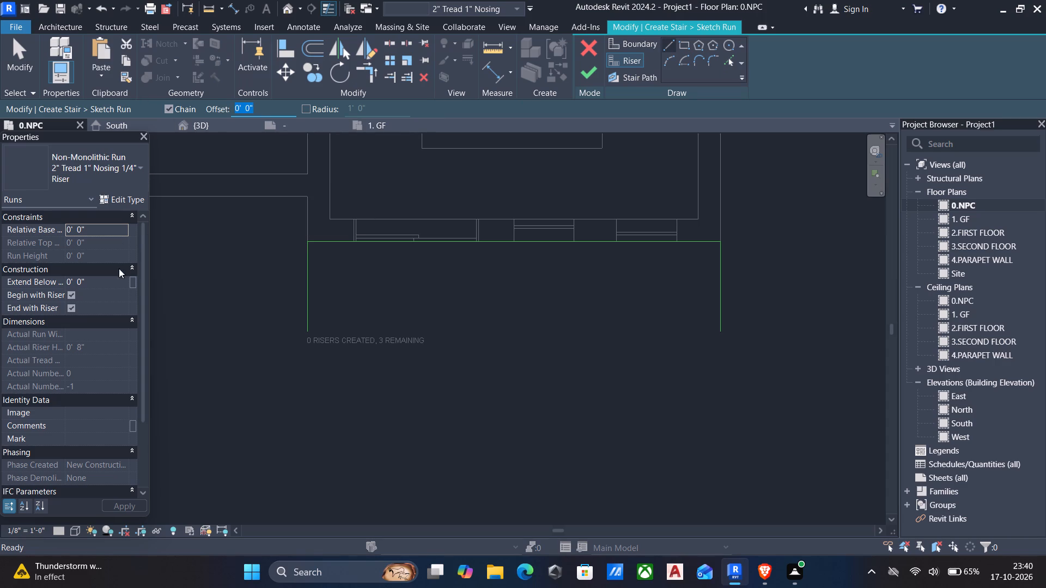
pyautogui.press('8')
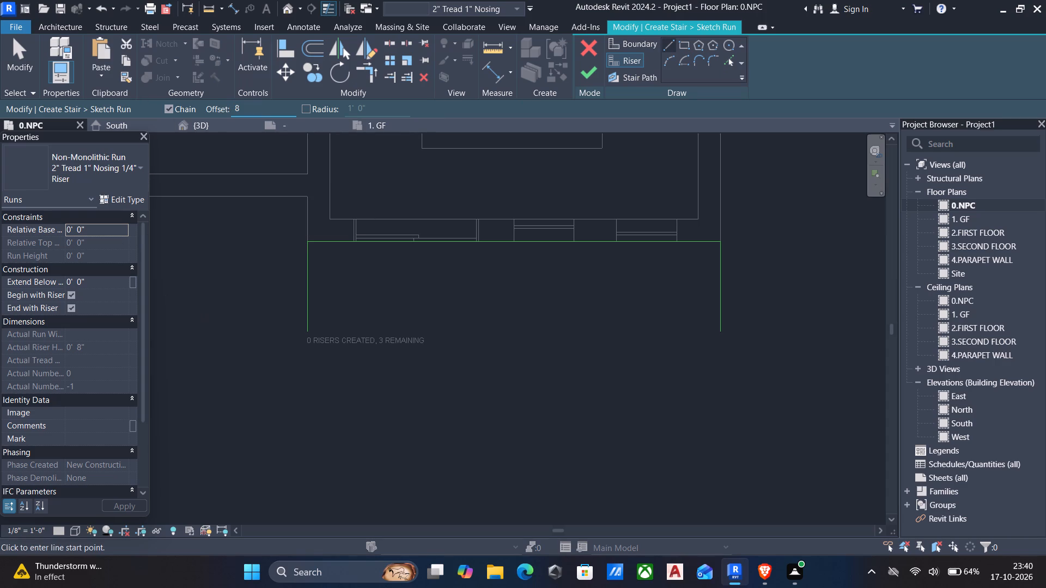
pyautogui.hotkey('shift', '"')
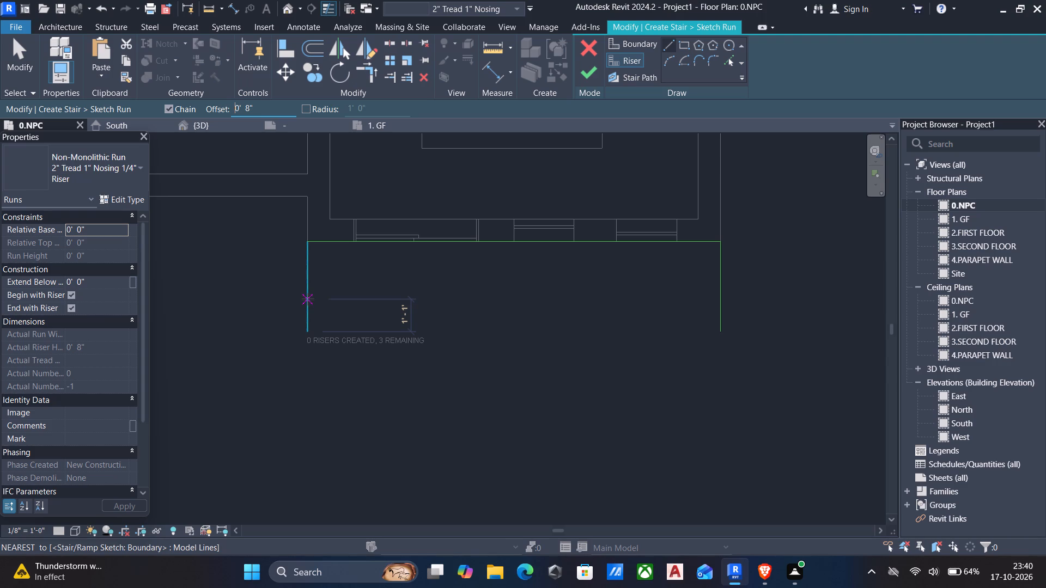
pyautogui.press('Escape')
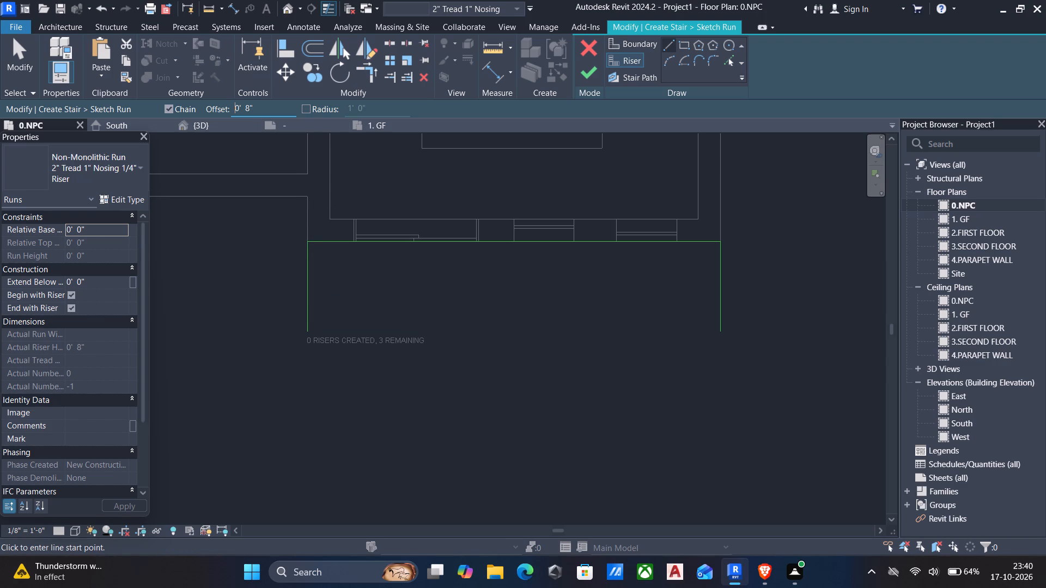
# Reset the riser offset to 0 and start a riser line parallel to the wall from the side boundary nearest the STAIR room.
pyautogui.click(269, 112)
pyautogui.moveTo(269, 112); pyautogui.dragTo(213, 110)
pyautogui.press('0')
pyautogui.click(308, 307)
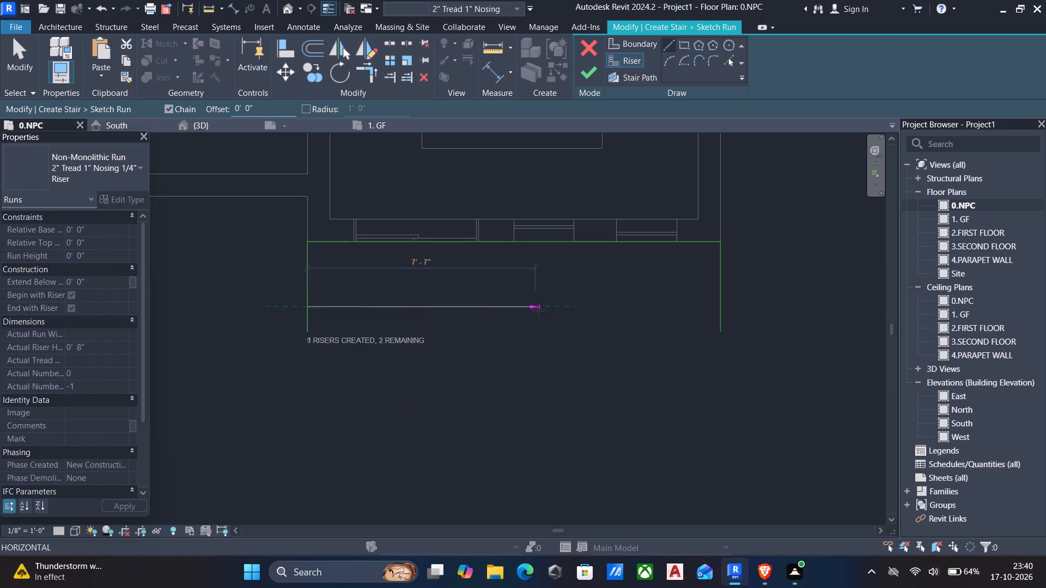
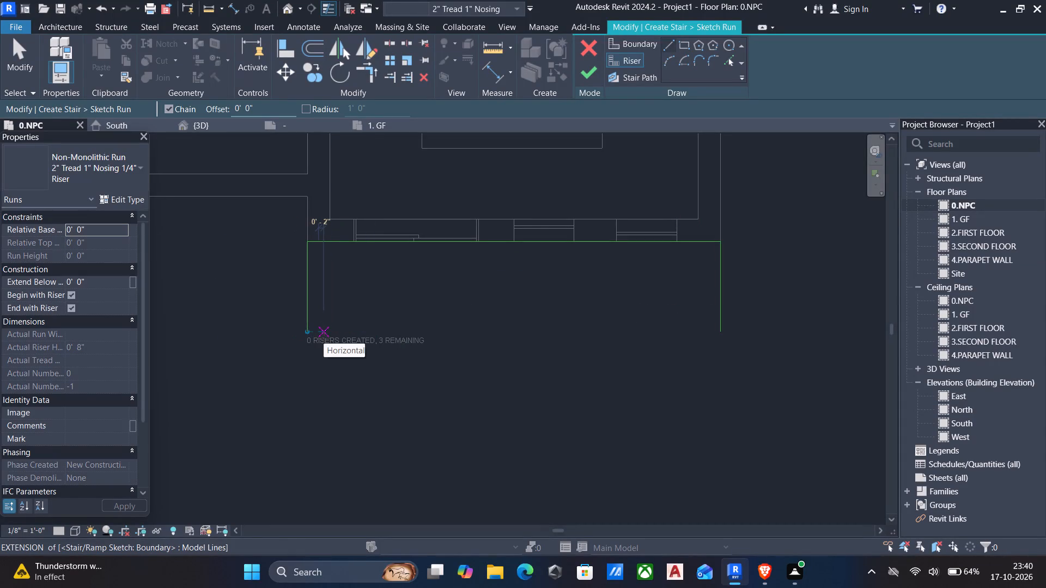
# Sketch a straight riser line 13' 9" long connecting the open outer ends of the two side boundary lines.
pyautogui.scroll(3, 336, 345)
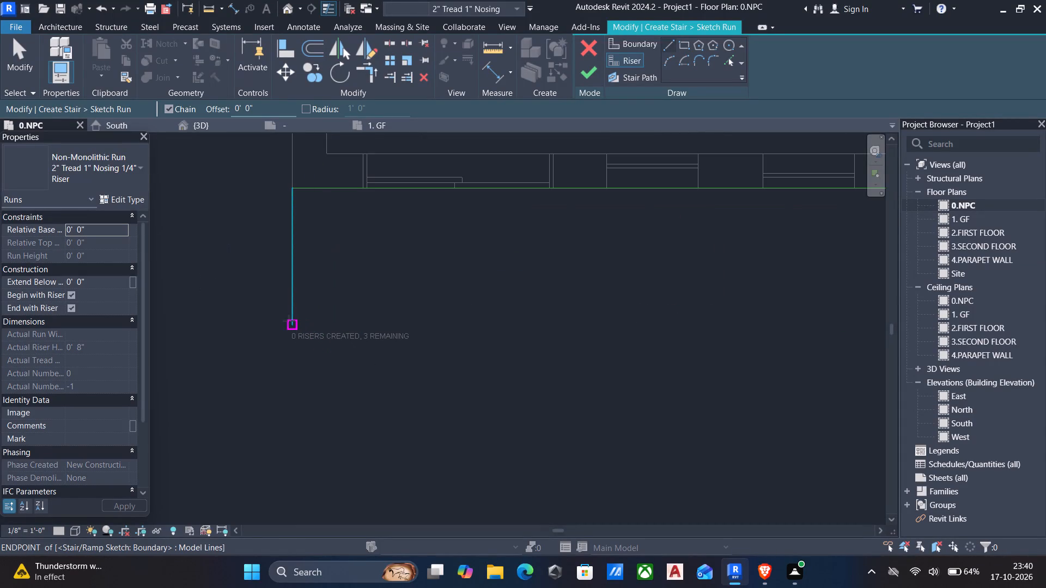
pyautogui.click(289, 330)
pyautogui.scroll(-4, 481, 343)
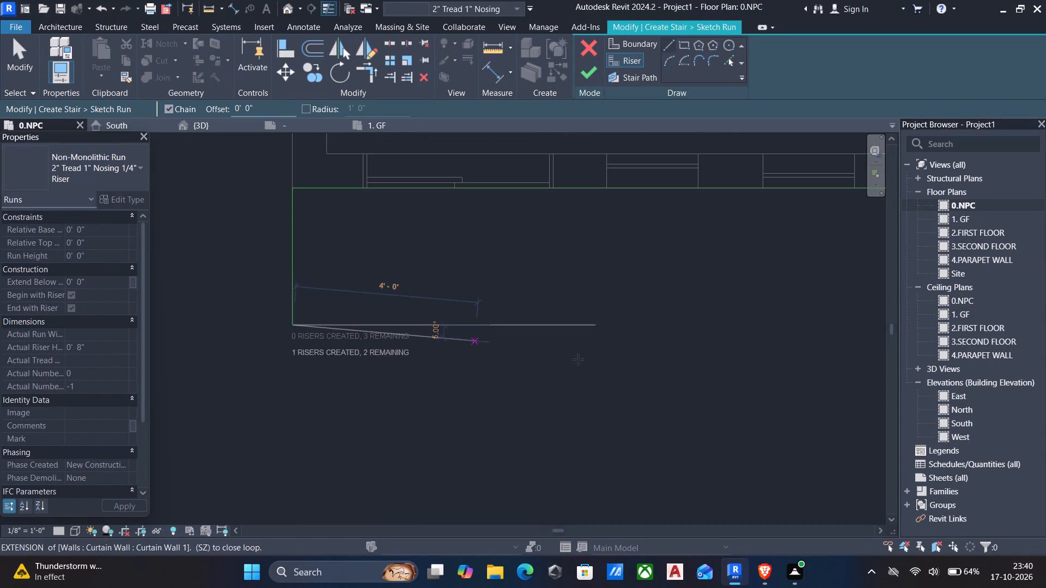
pyautogui.moveTo(579, 359); pyautogui.dragTo(500, 347, button='middle')
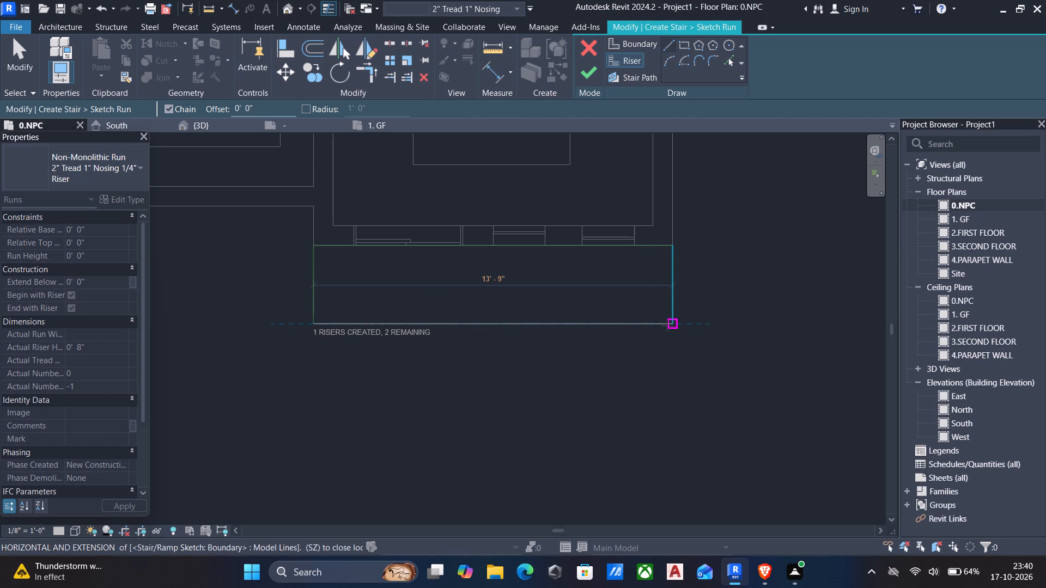
pyautogui.click(668, 325)
pyautogui.press('Escape')
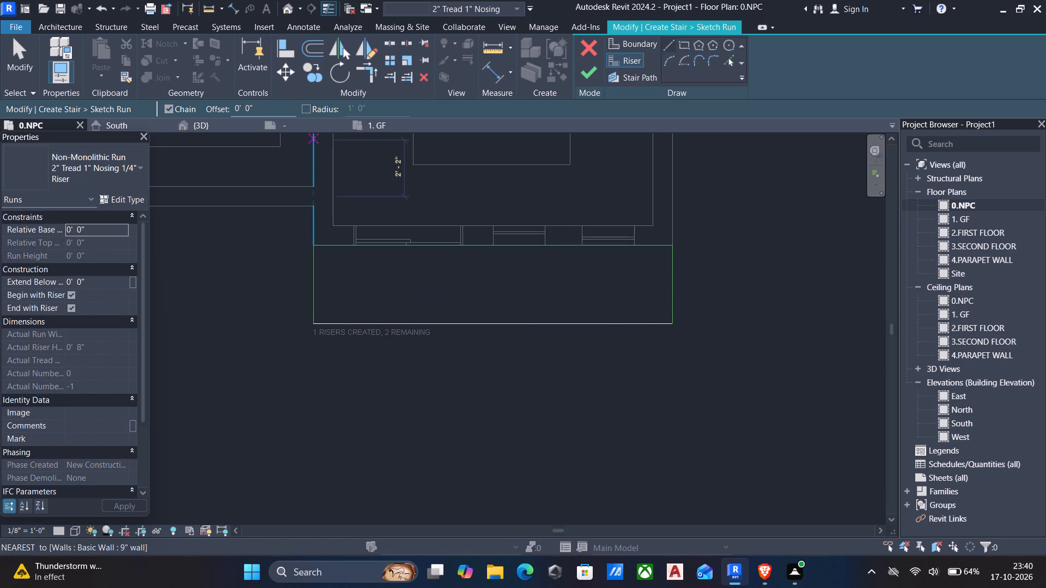
# Set the riser offset to 8" and sketch a second full-width riser outward from the first, away from the wall.
pyautogui.moveTo(276, 112); pyautogui.dragTo(199, 113)
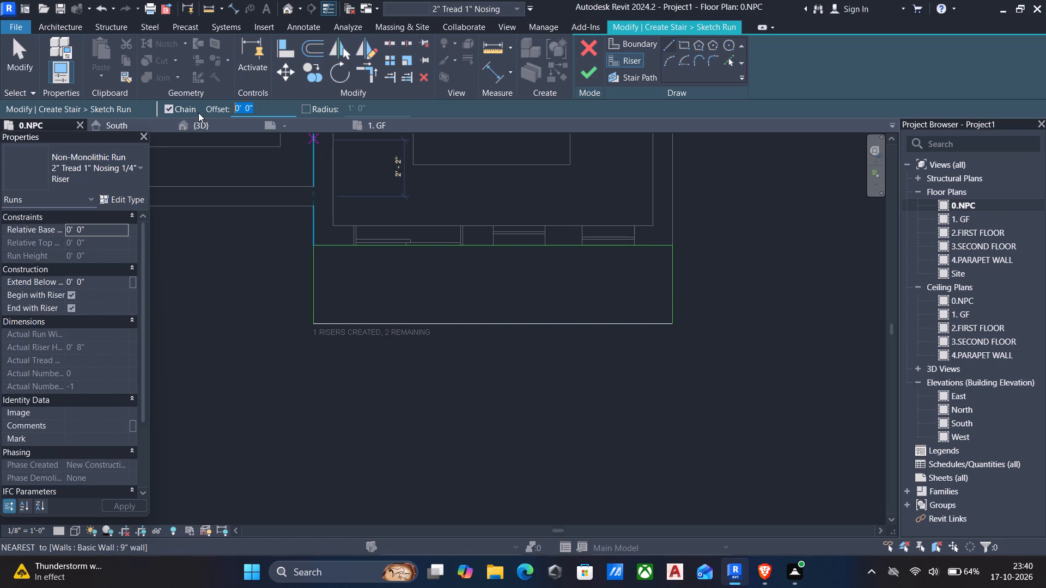
pyautogui.press('8')
pyautogui.hotkey('shift', '"')
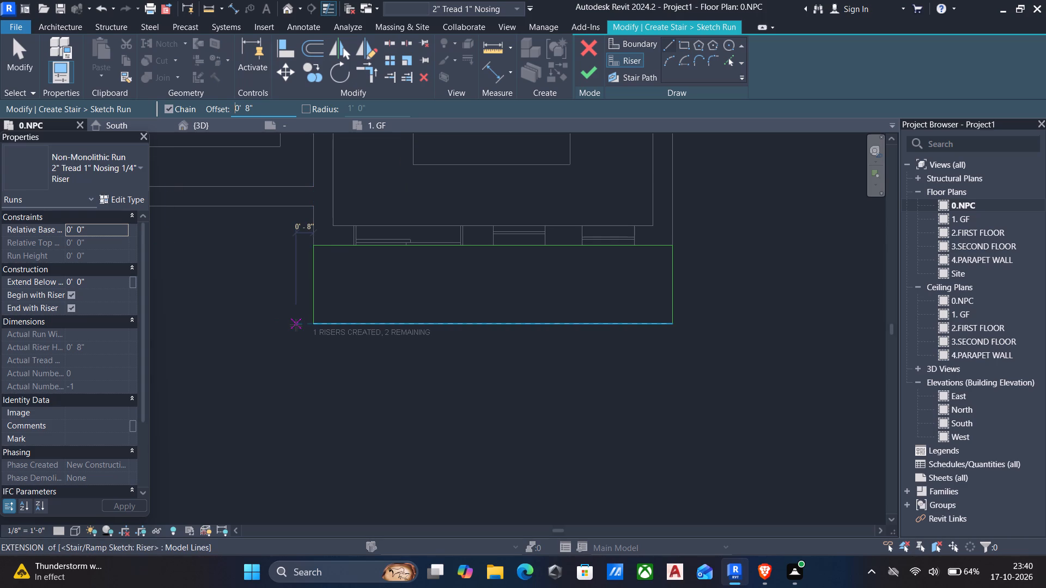
pyautogui.scroll(3, 296, 325)
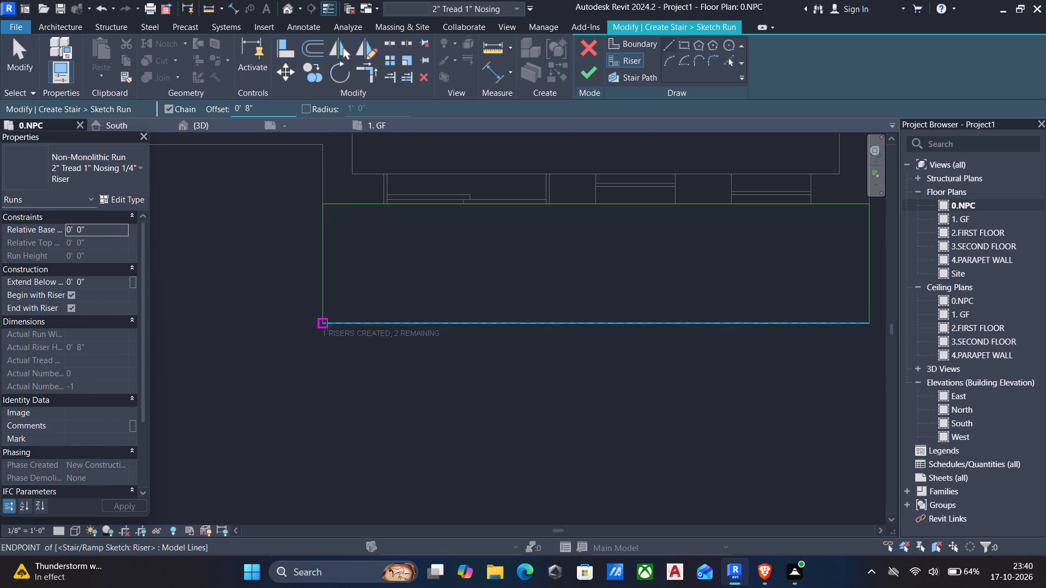
pyautogui.click(326, 325)
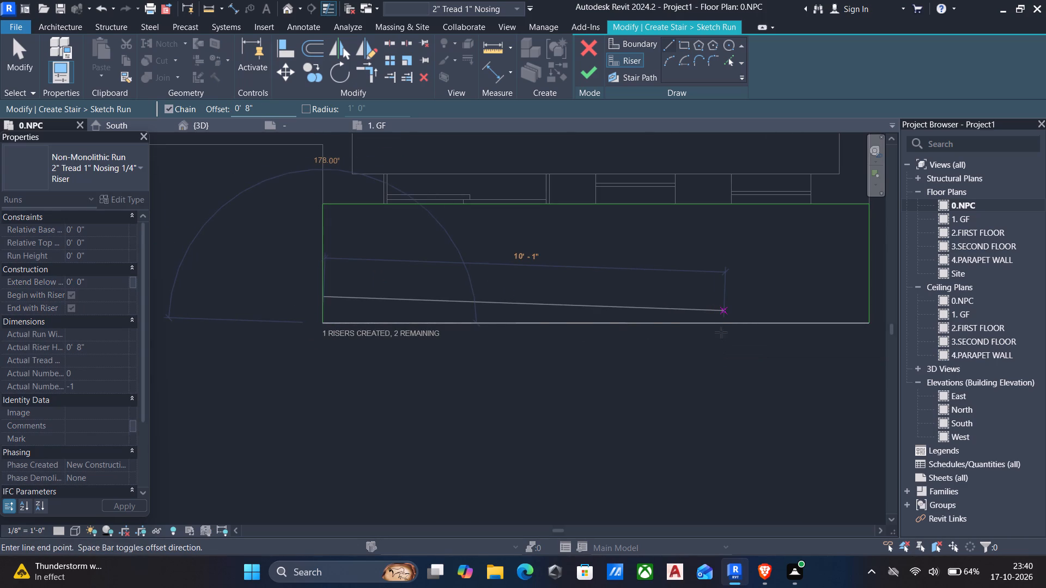
pyautogui.press('space')
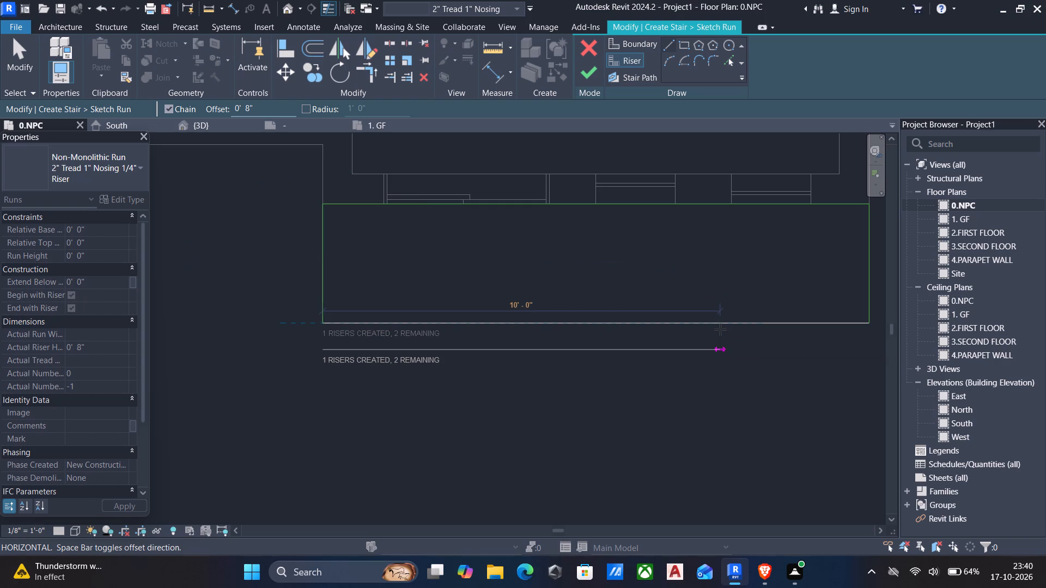
pyautogui.moveTo(720, 329); pyautogui.dragTo(674, 340, button='middle')
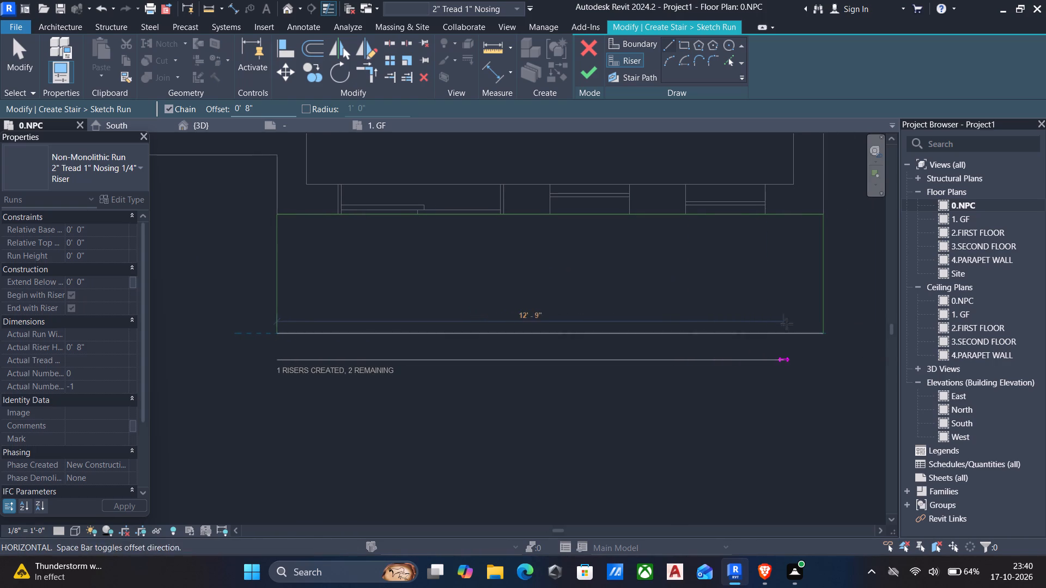
pyautogui.click(821, 329)
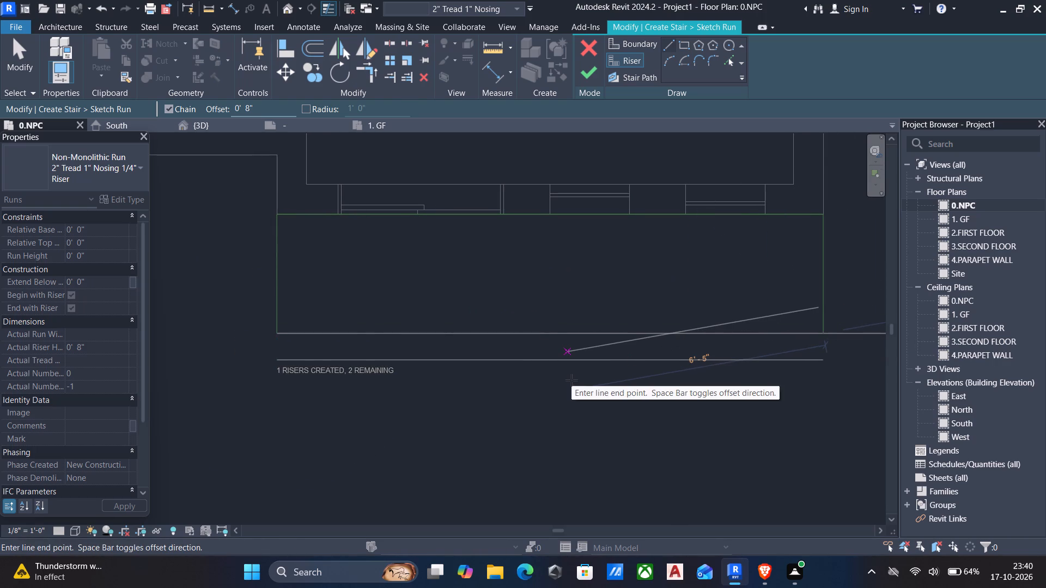
pyautogui.press('Escape')
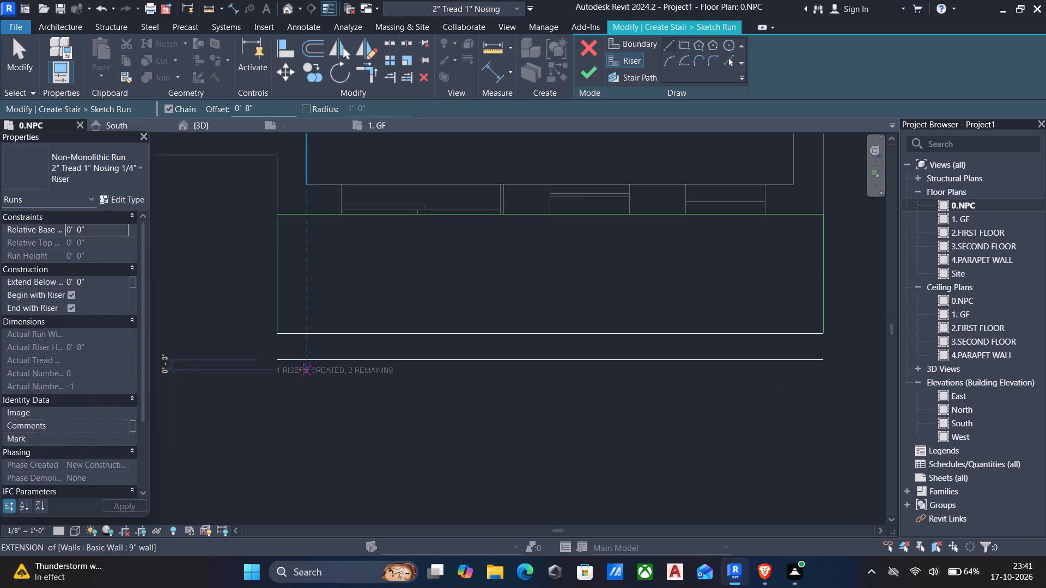
# Sketch a third full-width riser line offset 8" outward from the second riser.
pyautogui.click(282, 362)
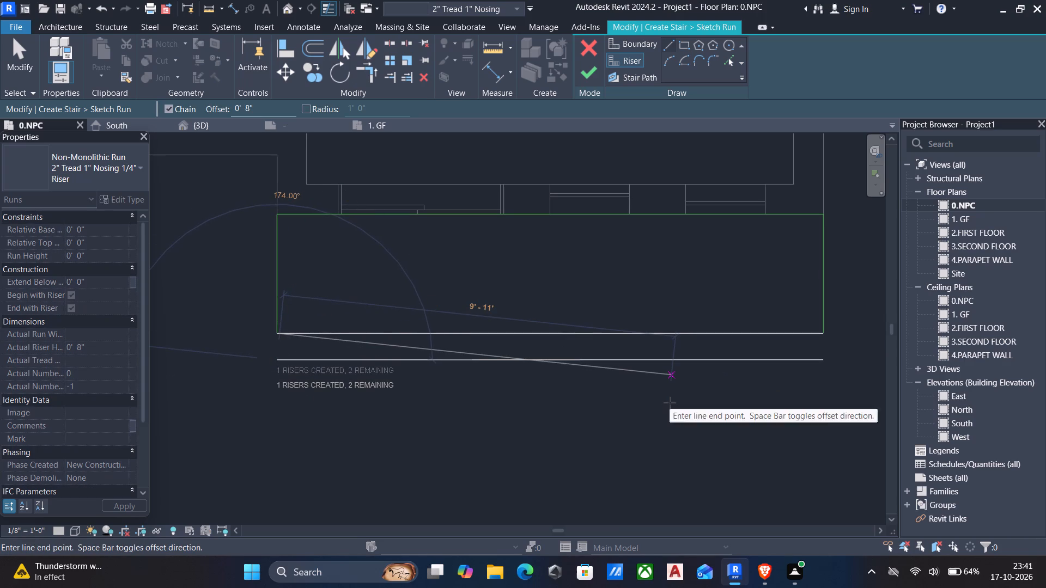
pyautogui.press('space')
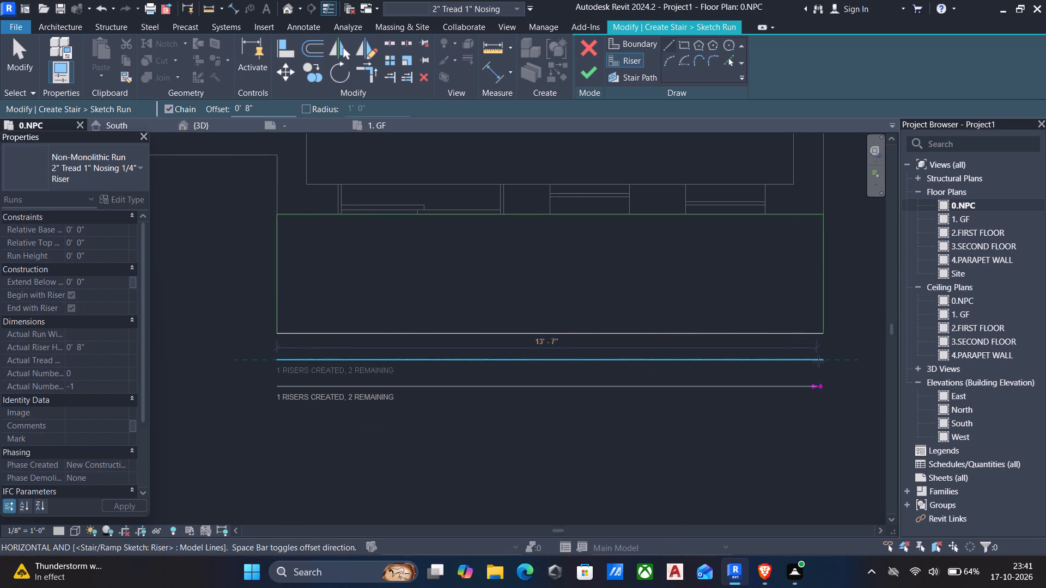
pyautogui.click(820, 361)
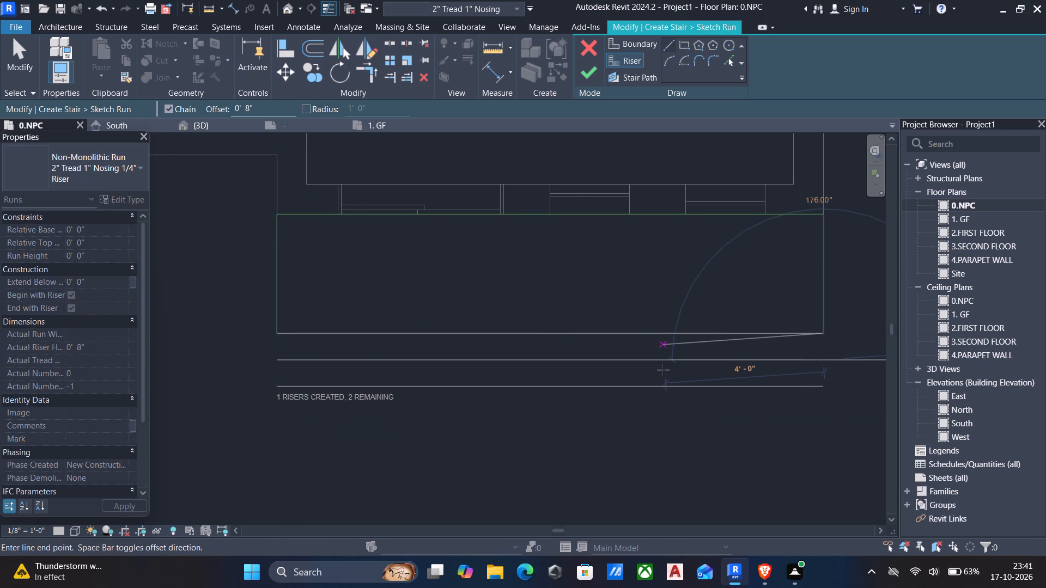
pyautogui.press('Escape')
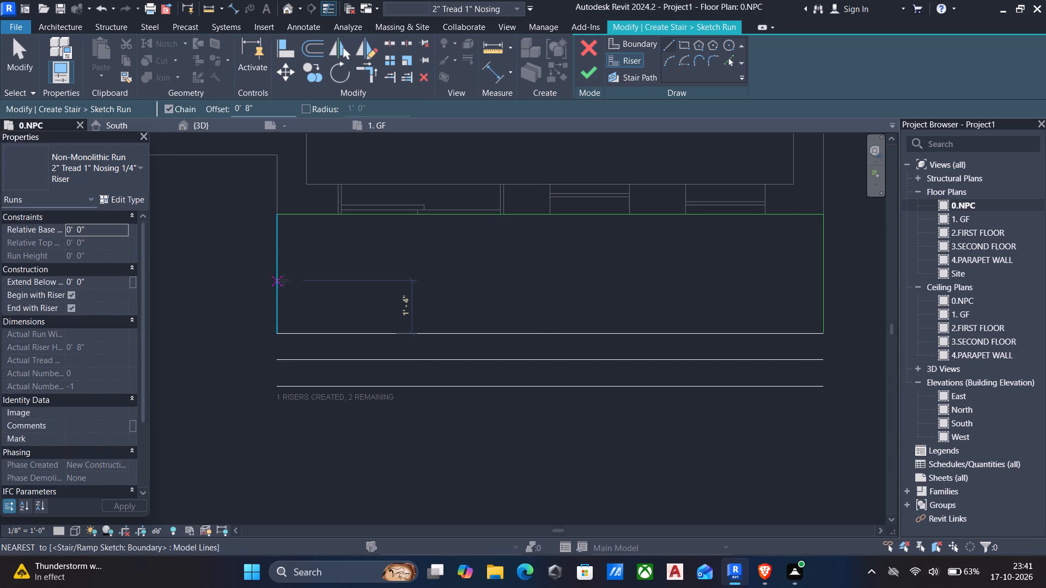
pyautogui.press('Escape')
# Extend both side boundary lines to meet the ends of the outermost riser with Trim/Extend to Corner.
pyautogui.write('TR')
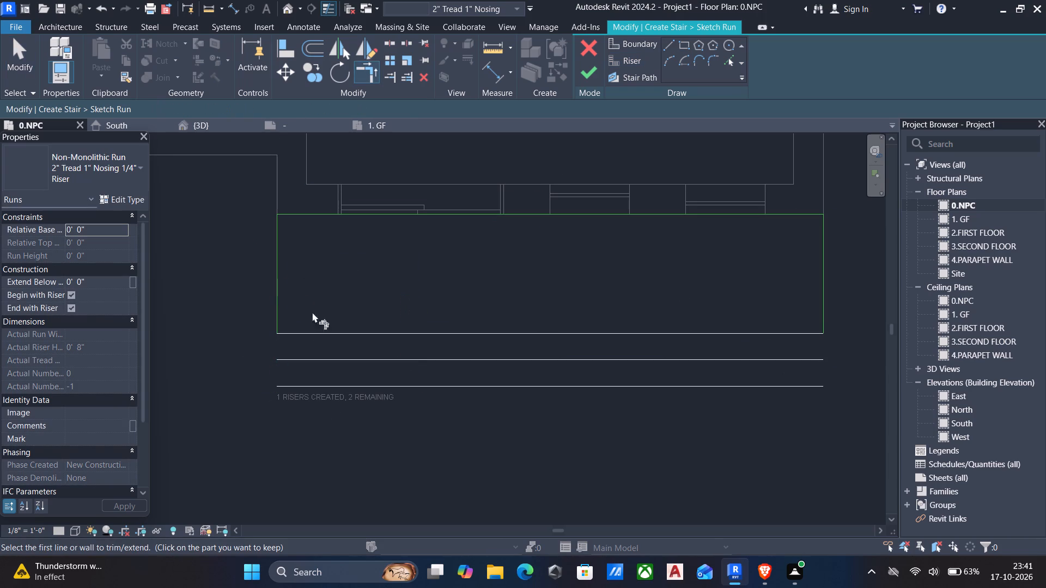
pyautogui.click(329, 385)
pyautogui.click(276, 298)
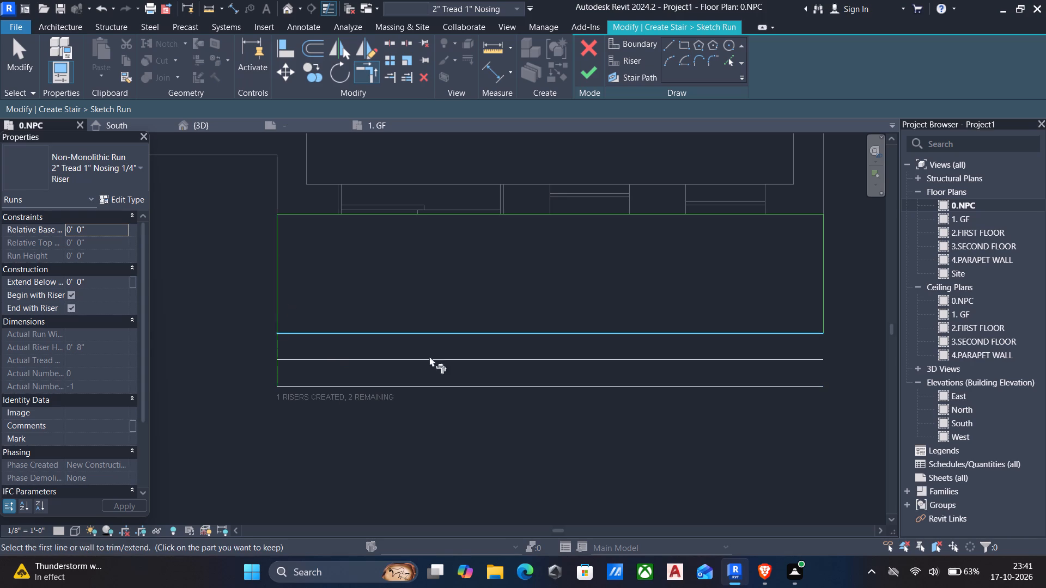
pyautogui.click(740, 391)
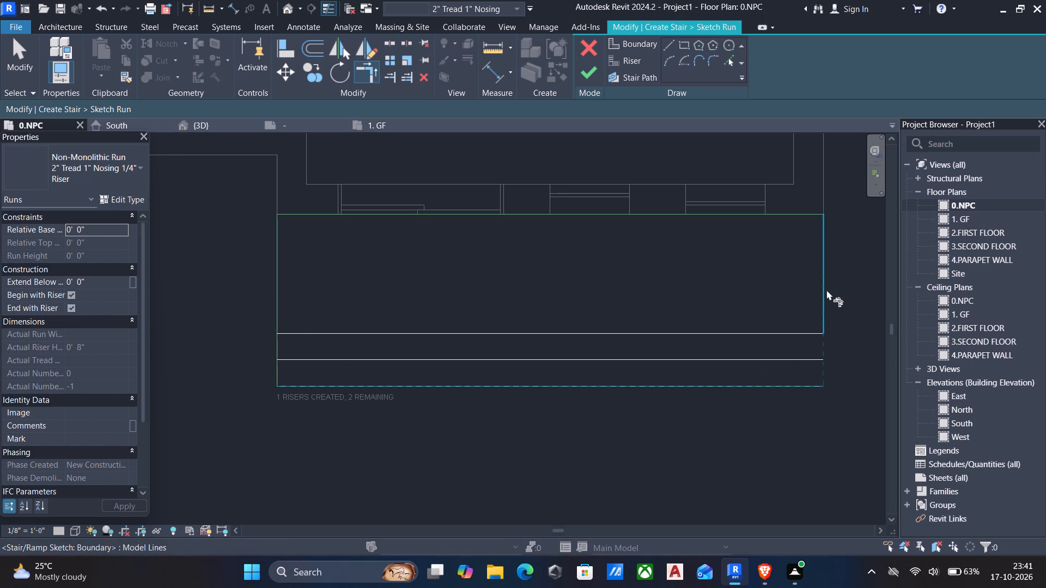
pyautogui.click(826, 290)
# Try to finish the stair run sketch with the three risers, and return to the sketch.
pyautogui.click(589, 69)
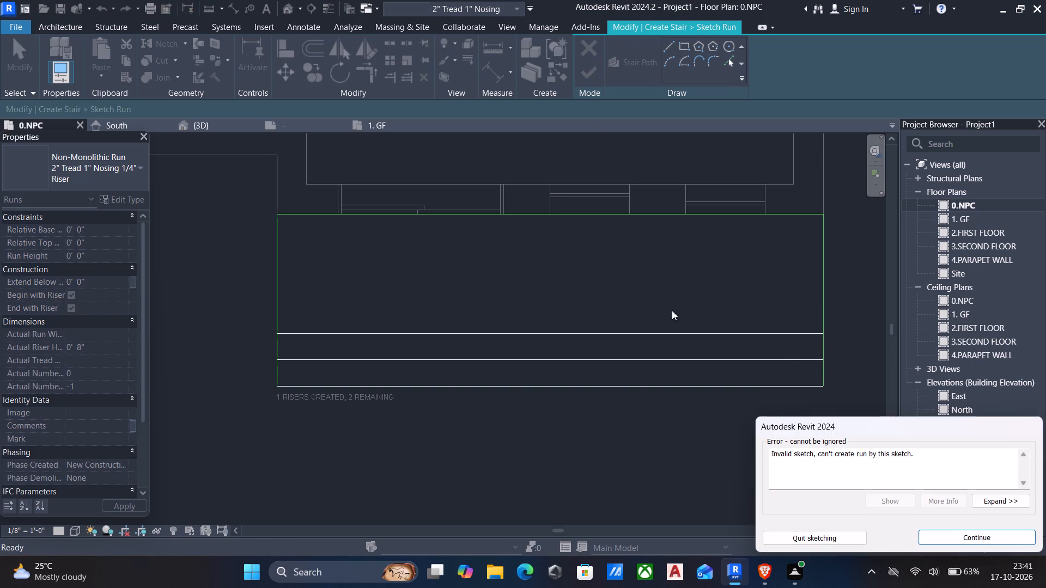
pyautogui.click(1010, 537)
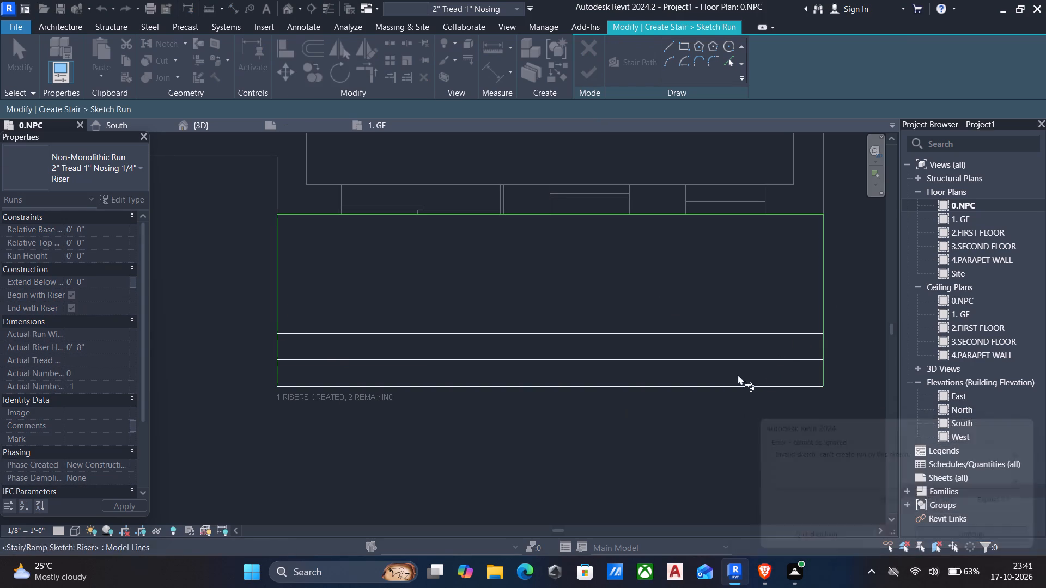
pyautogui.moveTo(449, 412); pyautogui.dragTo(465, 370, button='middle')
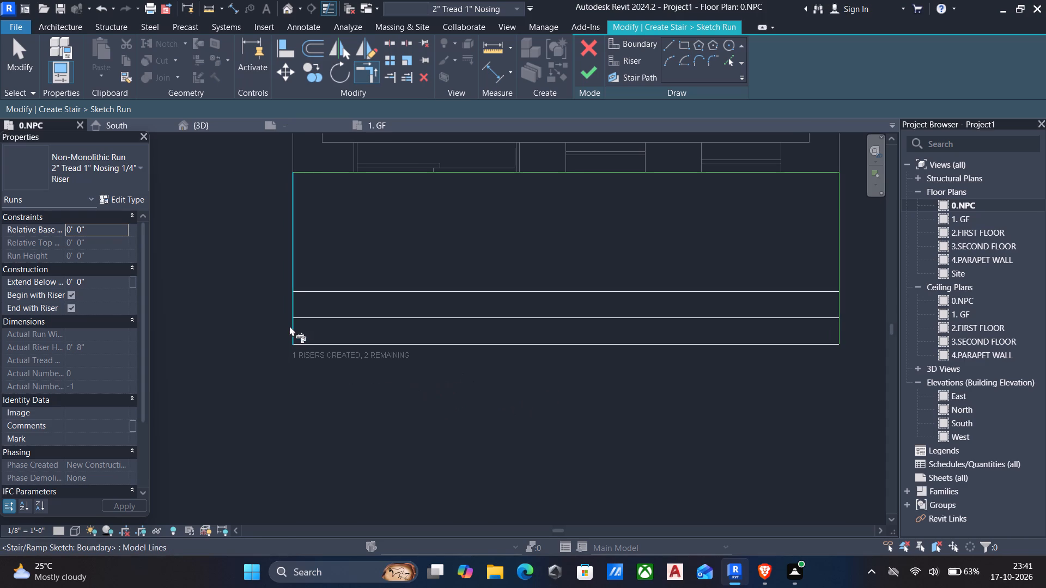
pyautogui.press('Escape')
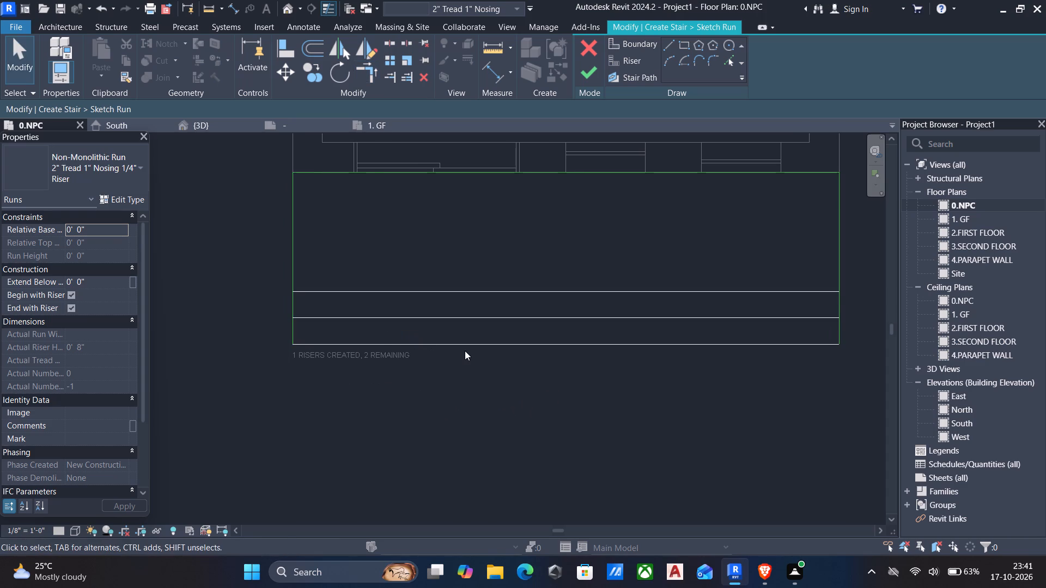
# Offset a copy of the riser nearest the wall by 8" toward the wall.
pyautogui.click(460, 345)
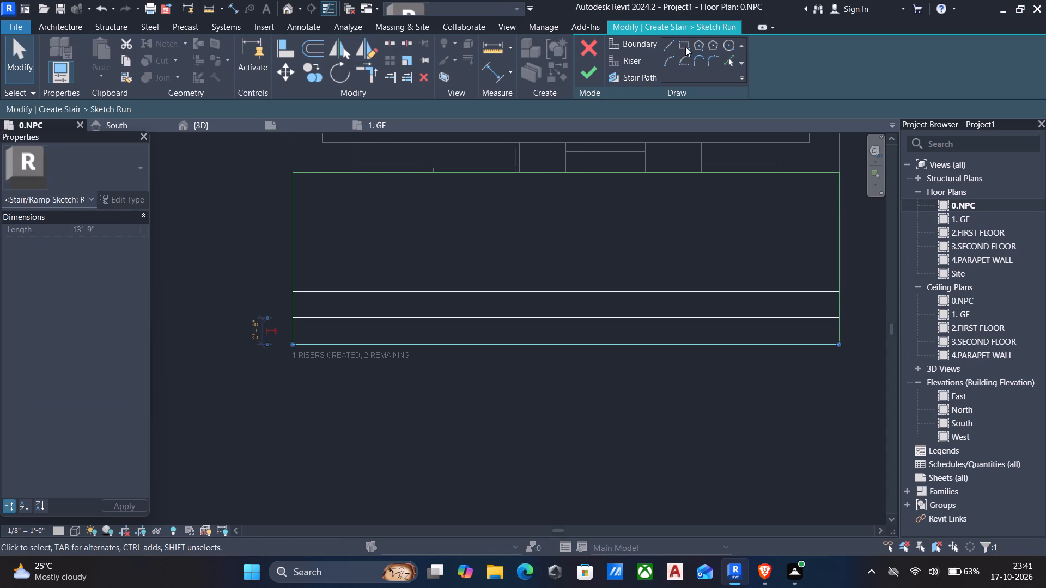
pyautogui.click(672, 47)
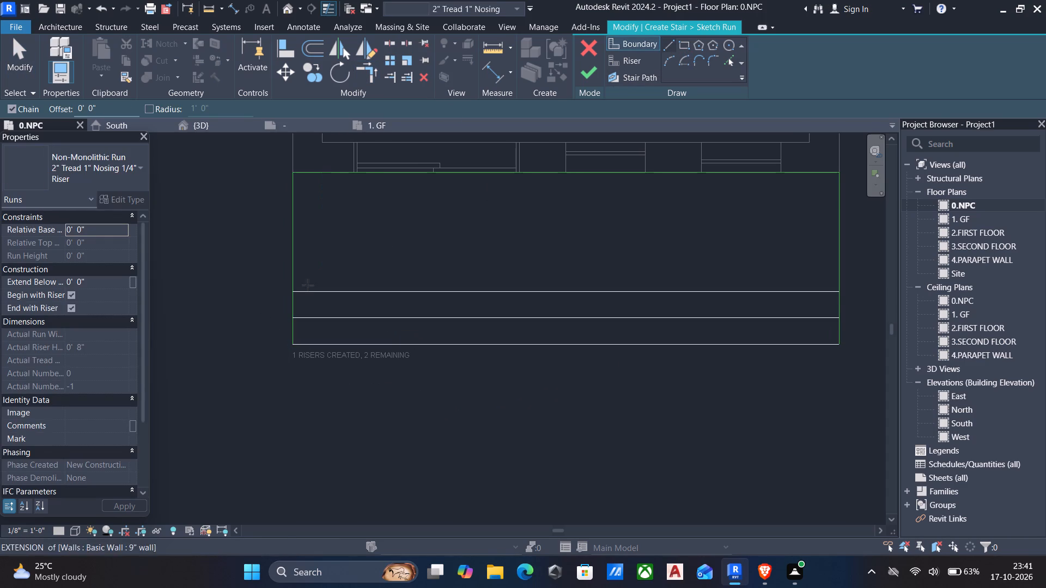
pyautogui.click(316, 42)
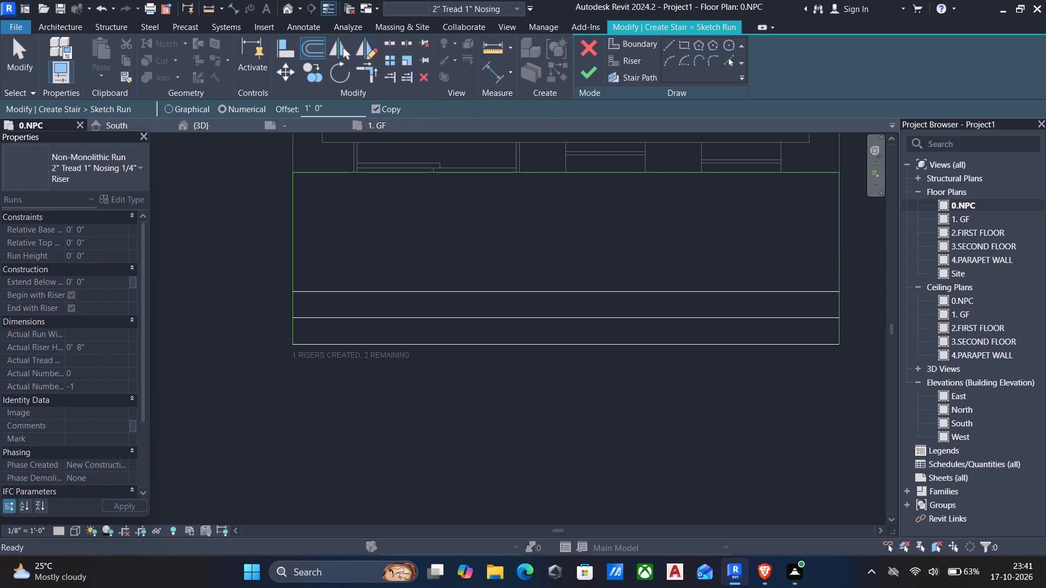
pyautogui.moveTo(356, 108); pyautogui.dragTo(216, 115)
pyautogui.write('8"')
pyautogui.click(309, 290)
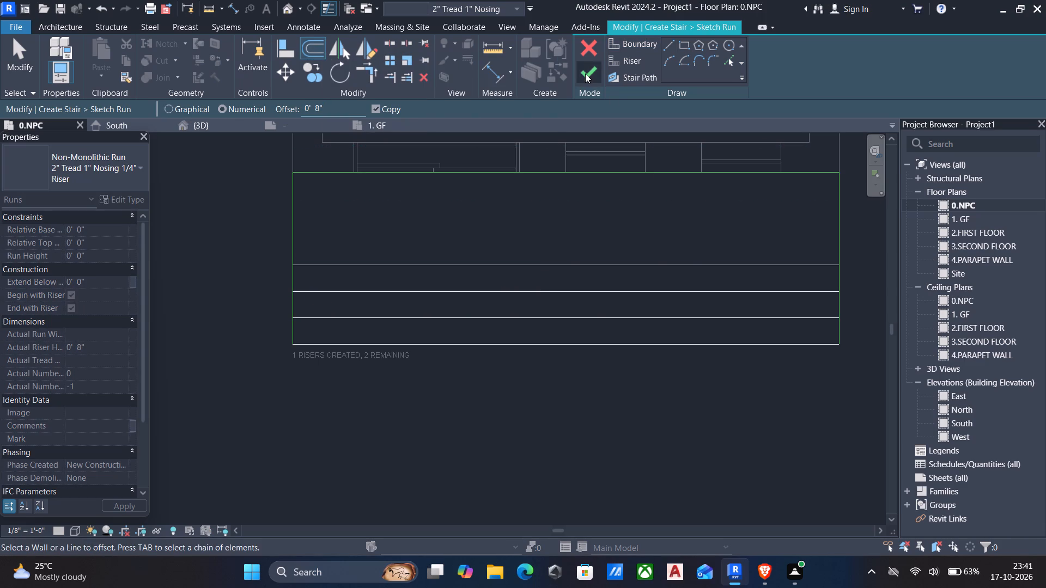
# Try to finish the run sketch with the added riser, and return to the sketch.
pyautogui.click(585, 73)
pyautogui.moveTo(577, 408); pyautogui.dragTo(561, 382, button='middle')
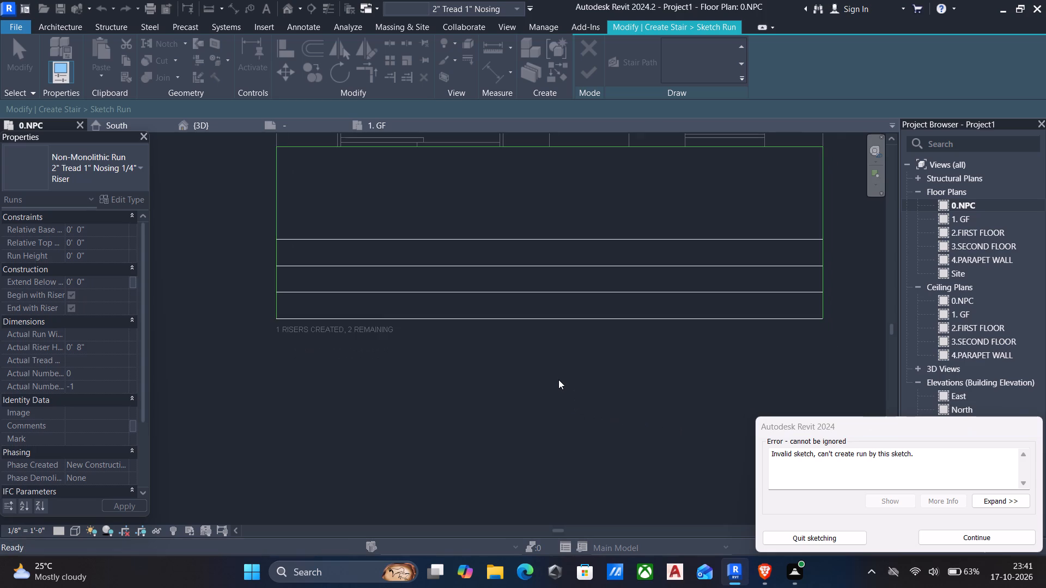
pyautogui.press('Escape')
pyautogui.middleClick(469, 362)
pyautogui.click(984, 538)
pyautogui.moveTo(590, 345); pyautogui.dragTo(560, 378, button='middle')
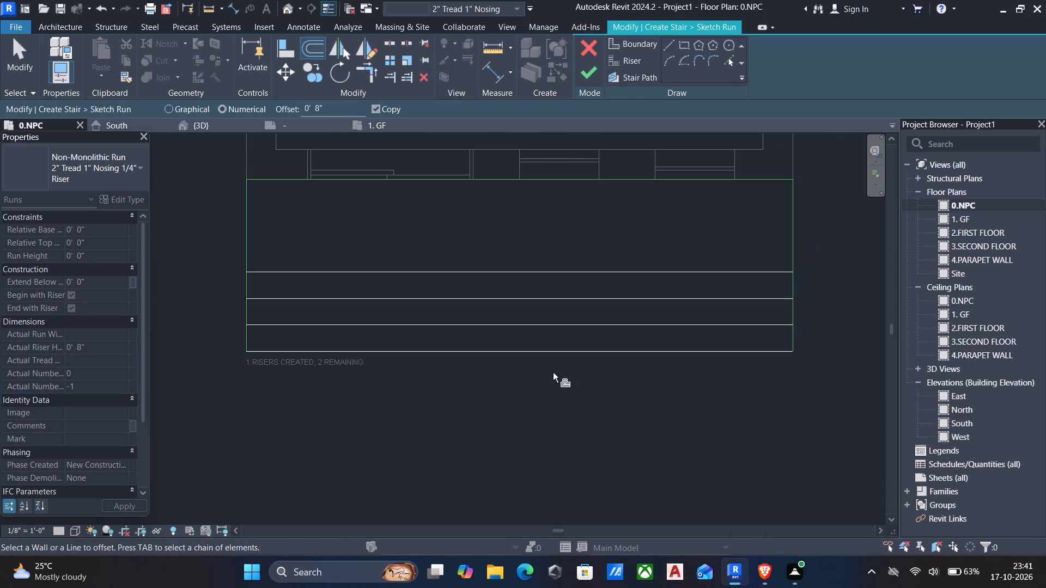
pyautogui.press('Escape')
# Offset another riser copy 8" toward the wall from the innermost riser line.
pyautogui.moveTo(397, 285); pyautogui.dragTo(384, 305, button='middle')
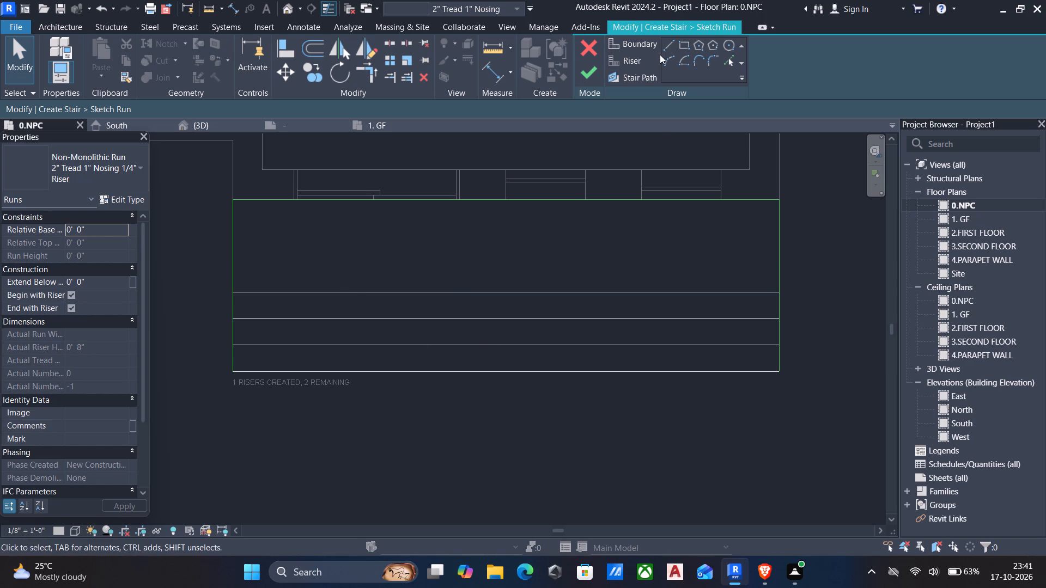
pyautogui.click(628, 62)
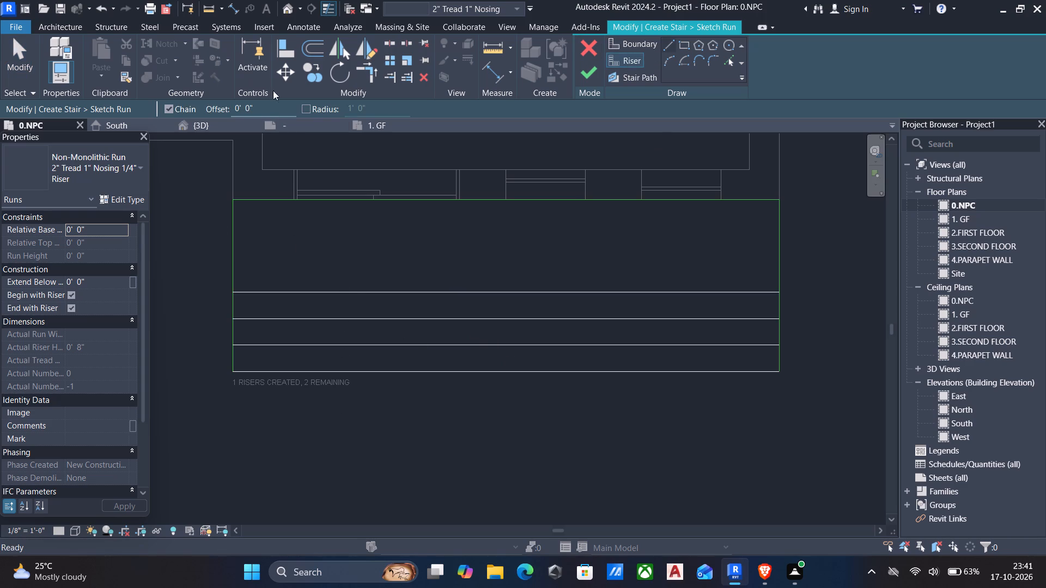
pyautogui.click(305, 52)
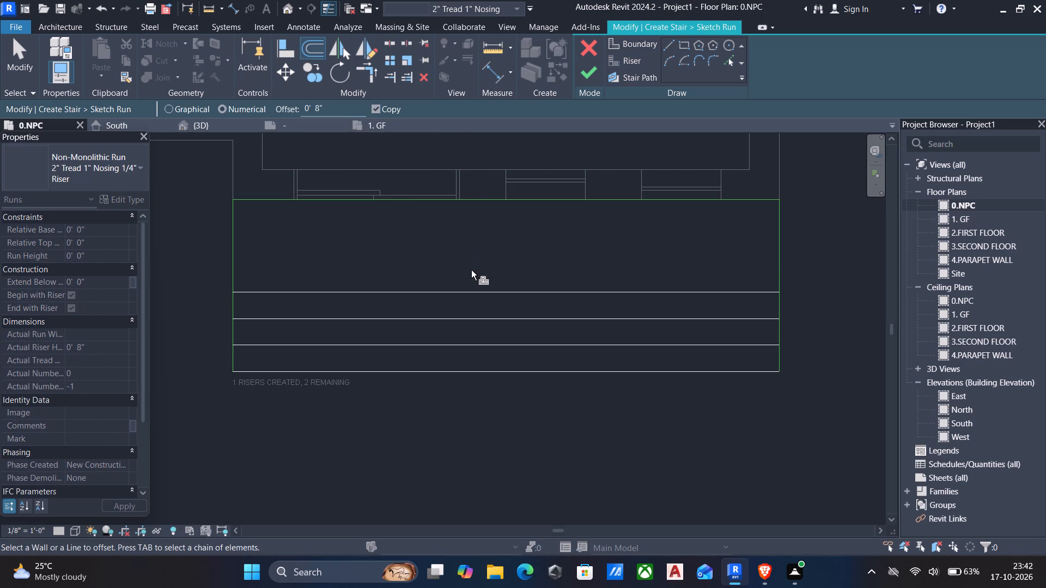
pyautogui.click(470, 289)
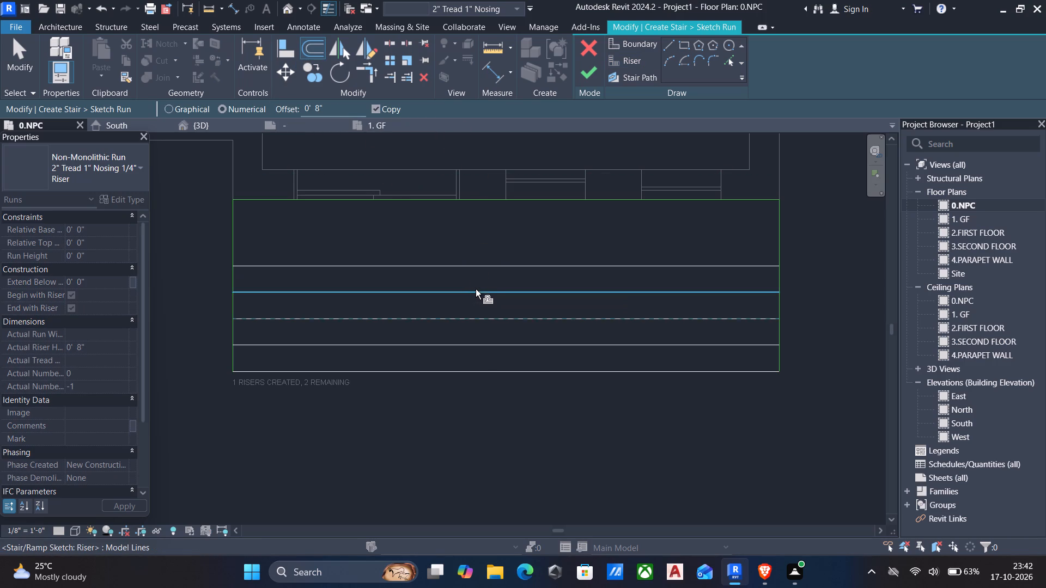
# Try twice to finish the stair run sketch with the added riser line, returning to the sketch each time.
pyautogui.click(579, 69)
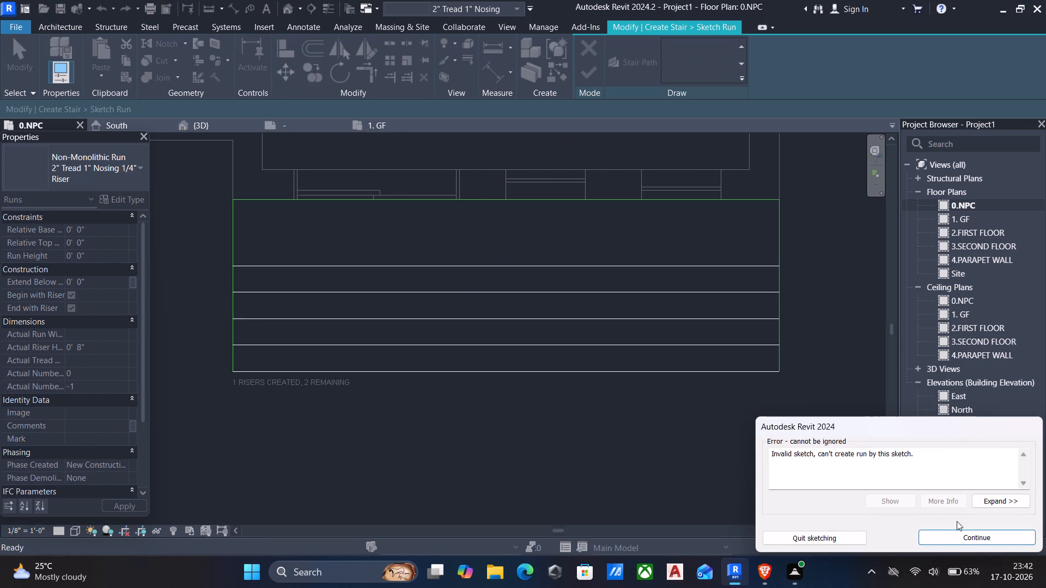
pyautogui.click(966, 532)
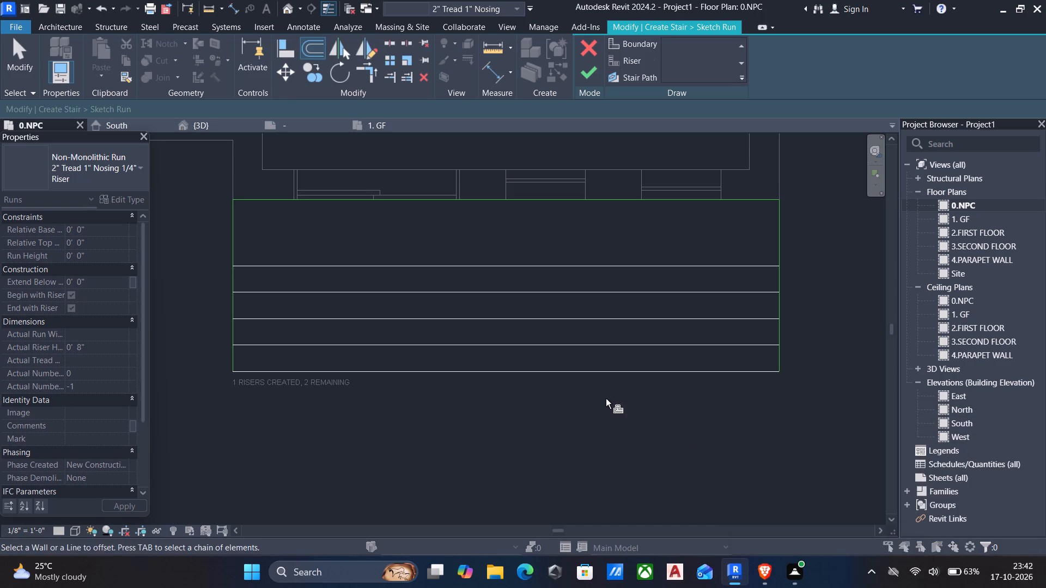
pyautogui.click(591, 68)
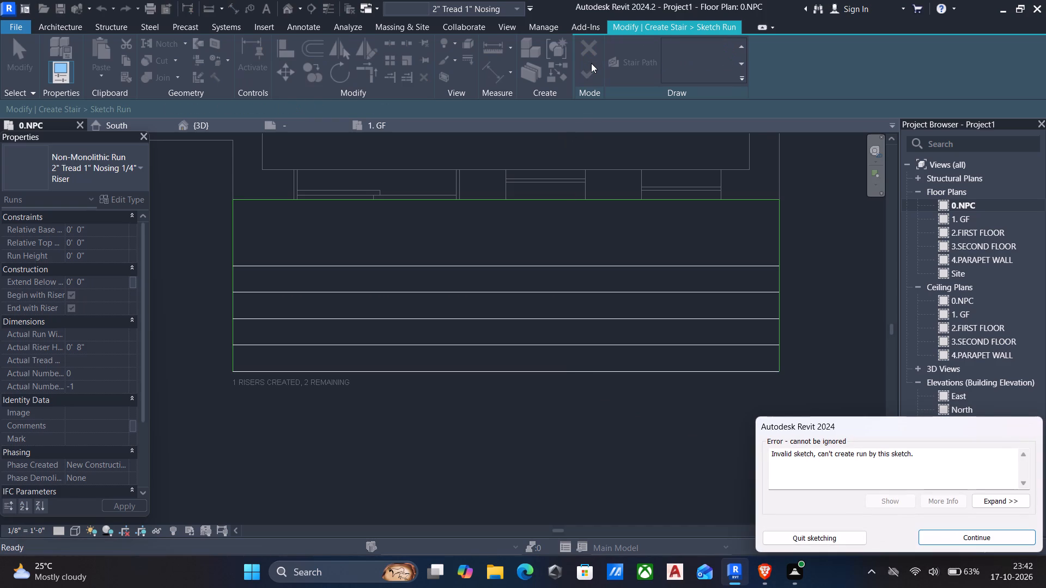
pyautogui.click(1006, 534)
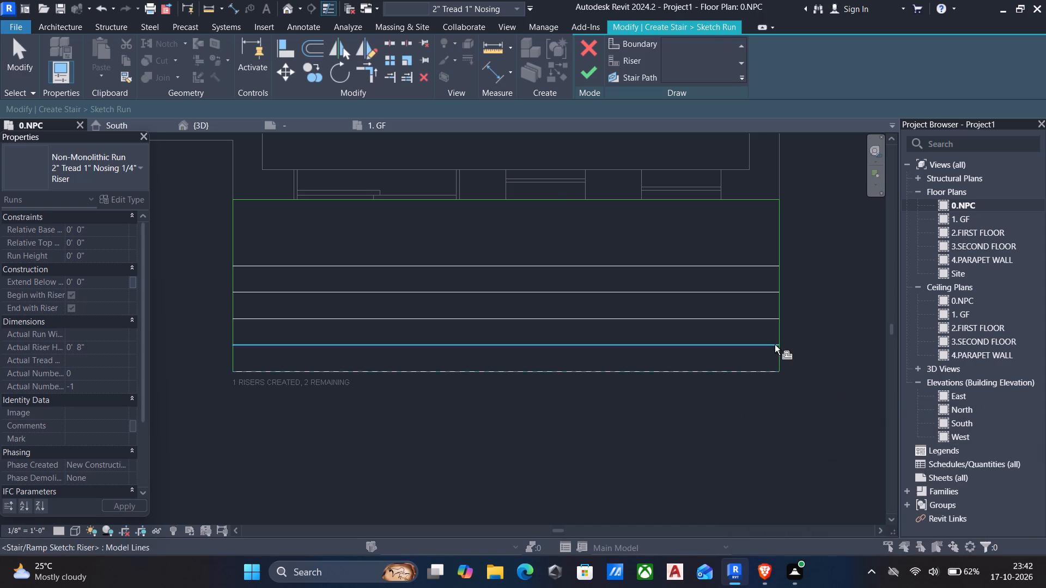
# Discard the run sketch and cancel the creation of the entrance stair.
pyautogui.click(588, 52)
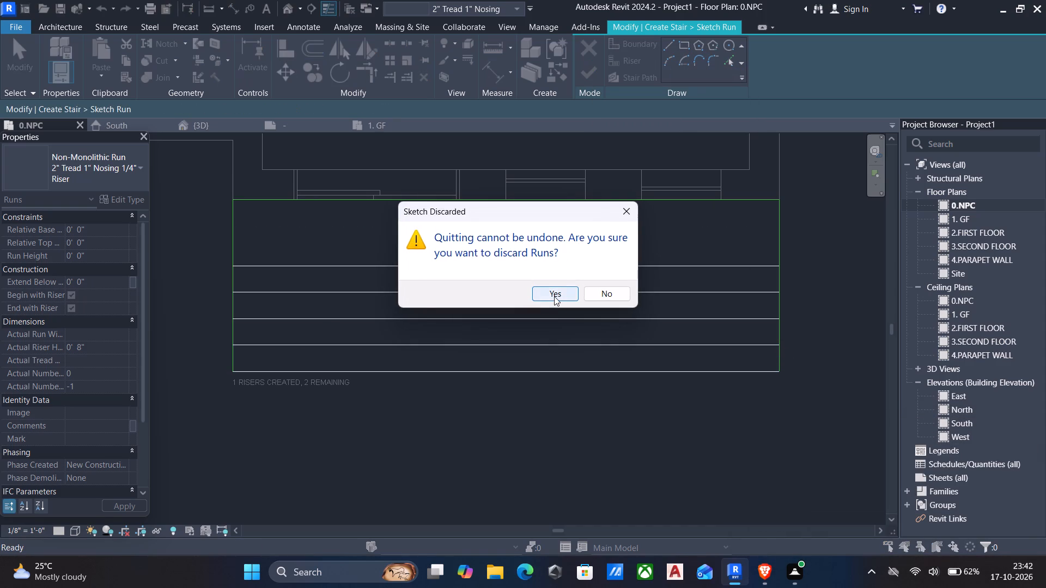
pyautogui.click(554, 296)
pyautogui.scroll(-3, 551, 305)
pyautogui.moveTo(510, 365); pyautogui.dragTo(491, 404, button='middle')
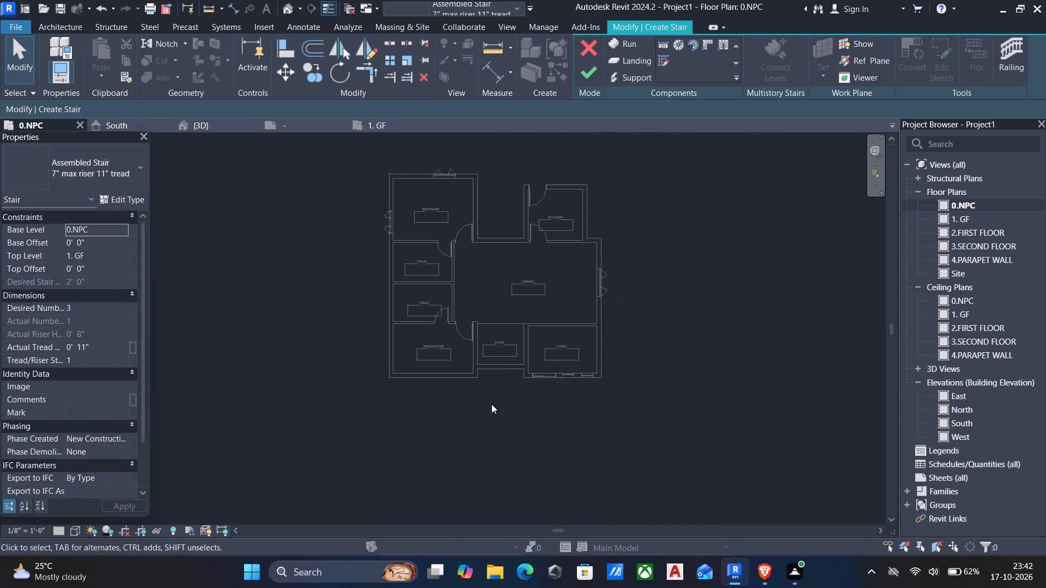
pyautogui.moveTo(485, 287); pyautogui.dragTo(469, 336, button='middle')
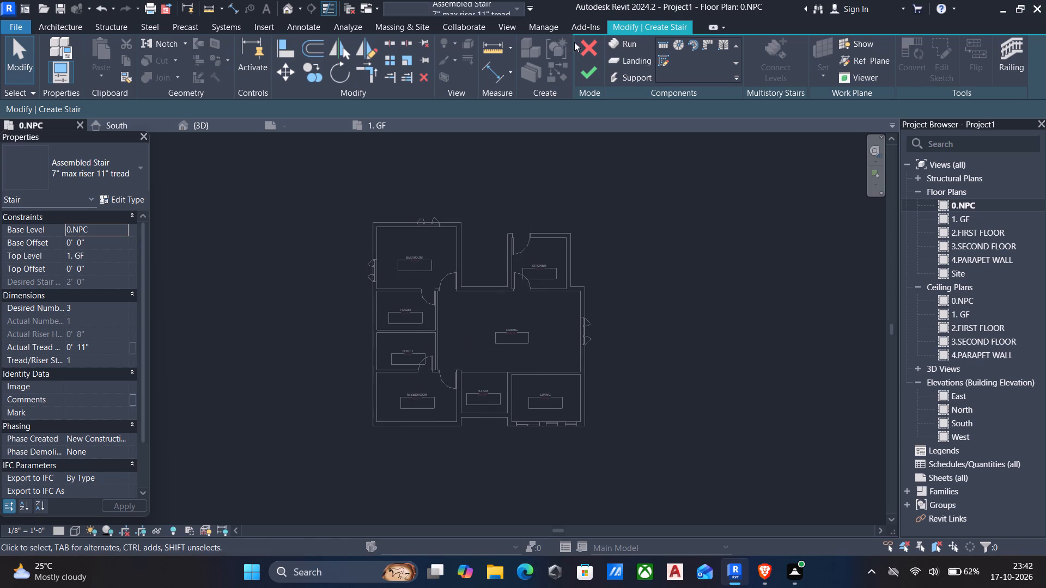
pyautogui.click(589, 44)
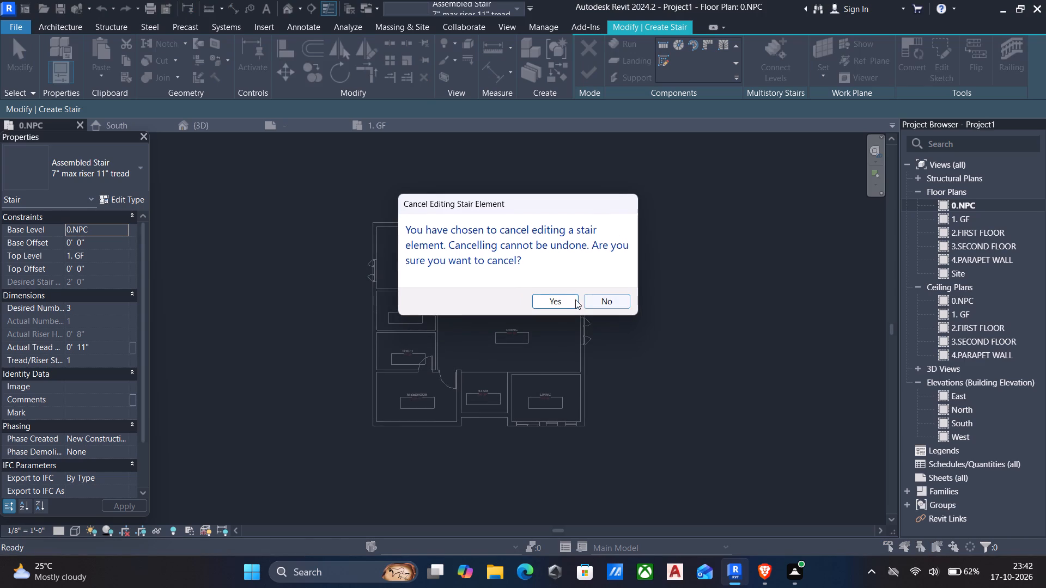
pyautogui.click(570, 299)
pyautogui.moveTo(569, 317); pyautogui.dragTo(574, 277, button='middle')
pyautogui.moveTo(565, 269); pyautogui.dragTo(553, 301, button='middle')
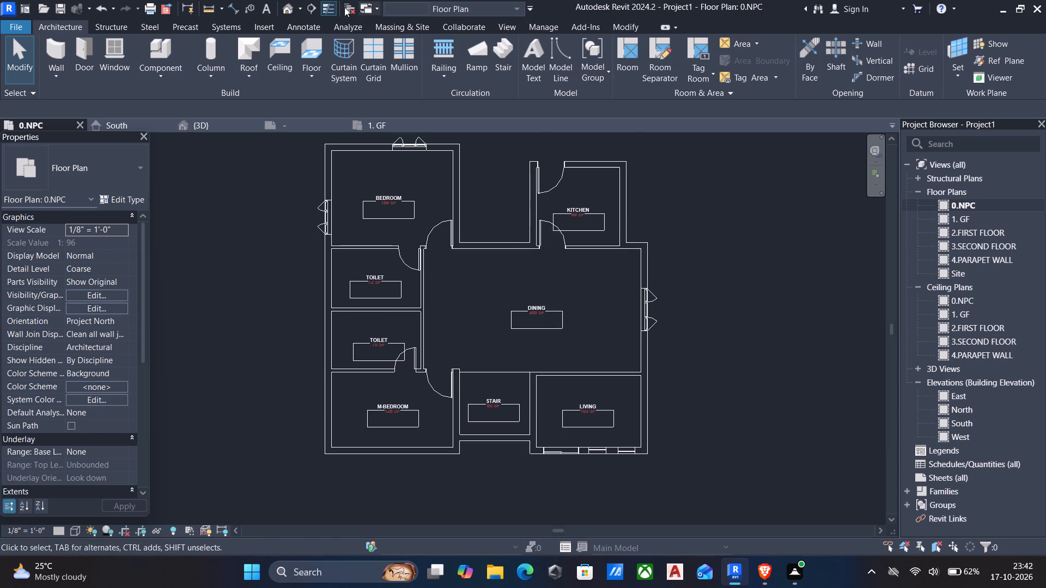
# Examine the building in the 3D view and go back to the 0.NPC floor plan.
pyautogui.click(285, 7)
pyautogui.moveTo(500, 322); pyautogui.dragTo(585, 329, button='middle')
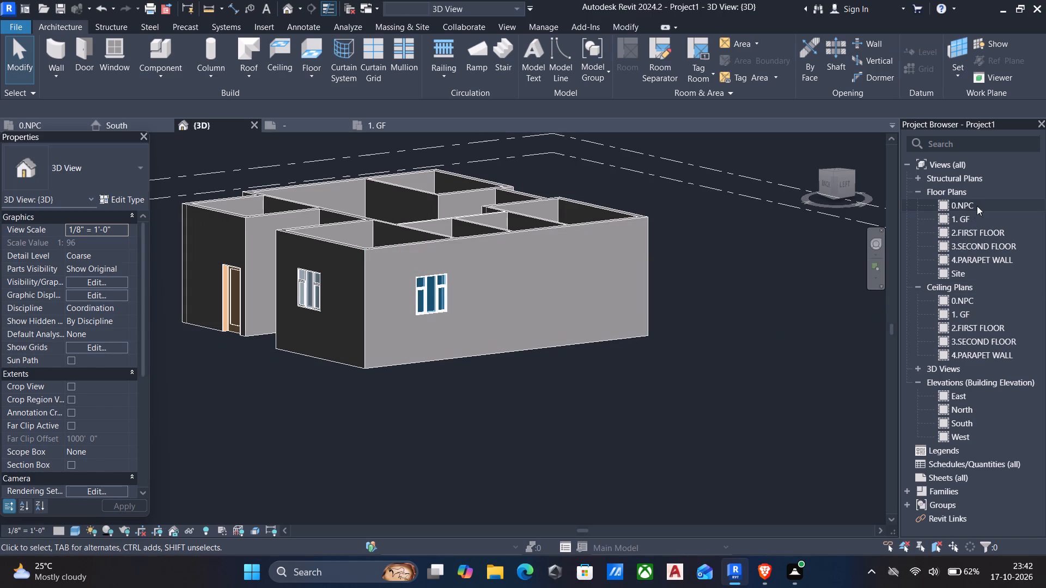
pyautogui.doubleClick(983, 204)
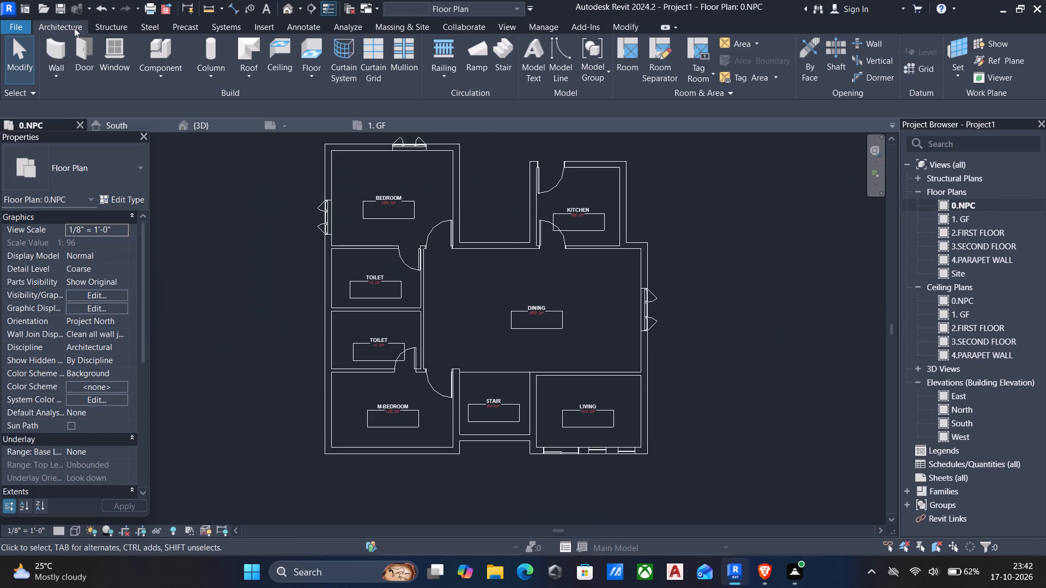
# Start an architectural floor on the 0.NPC level and duplicate its Generic - 12" type as 6" FLOOR.
pyautogui.click(308, 73)
pyautogui.click(340, 94)
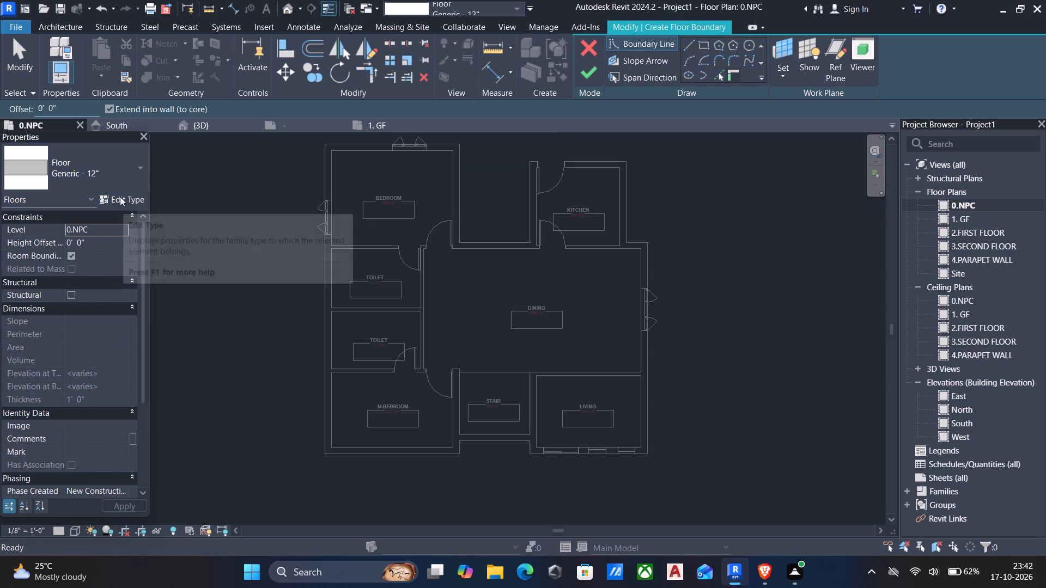
pyautogui.click(120, 197)
pyautogui.click(861, 115)
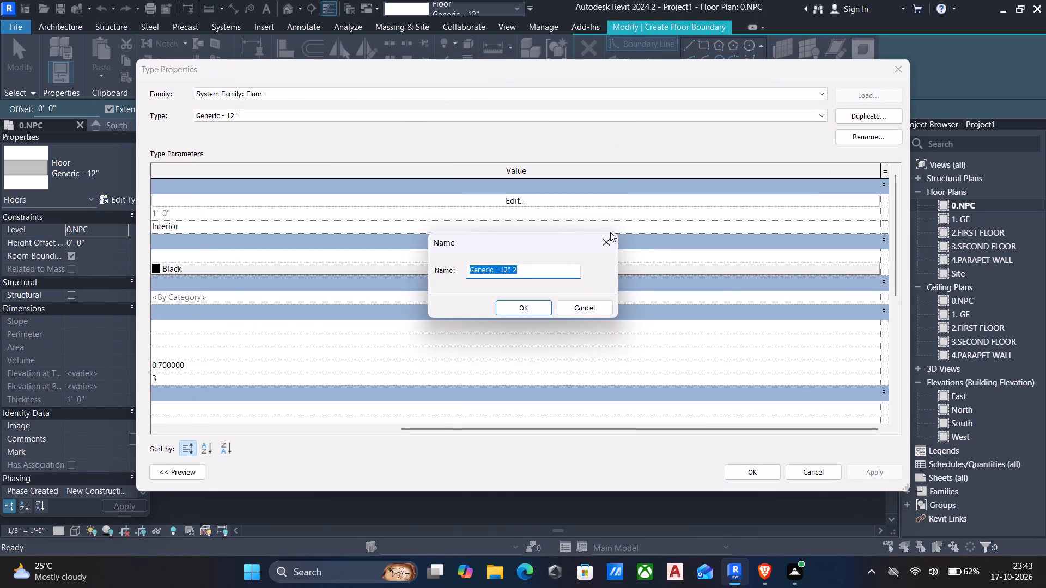
pyautogui.write('6"')
pyautogui.press('space')
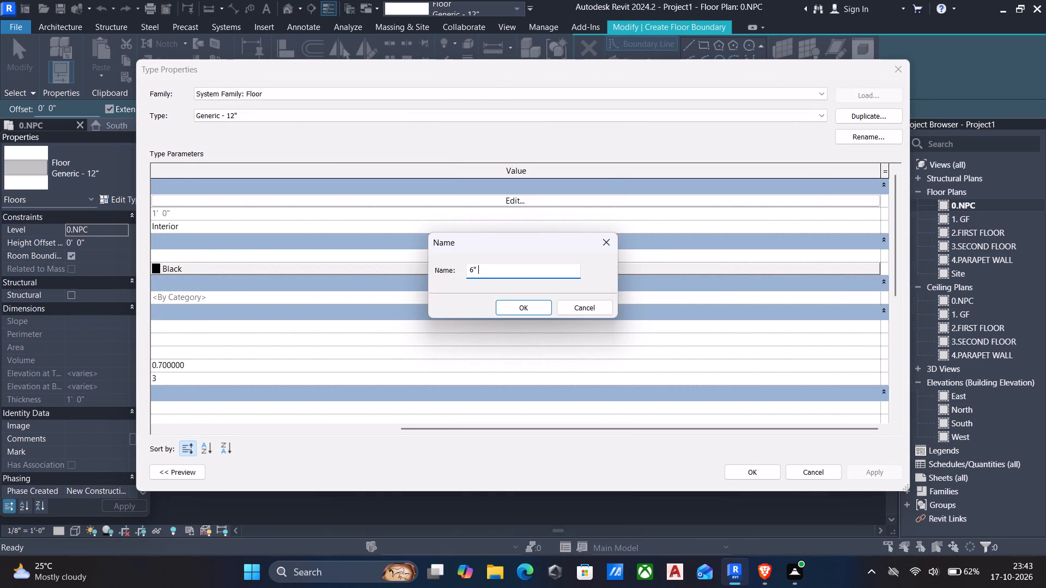
pyautogui.write('FLOOR')
pyautogui.click(534, 303)
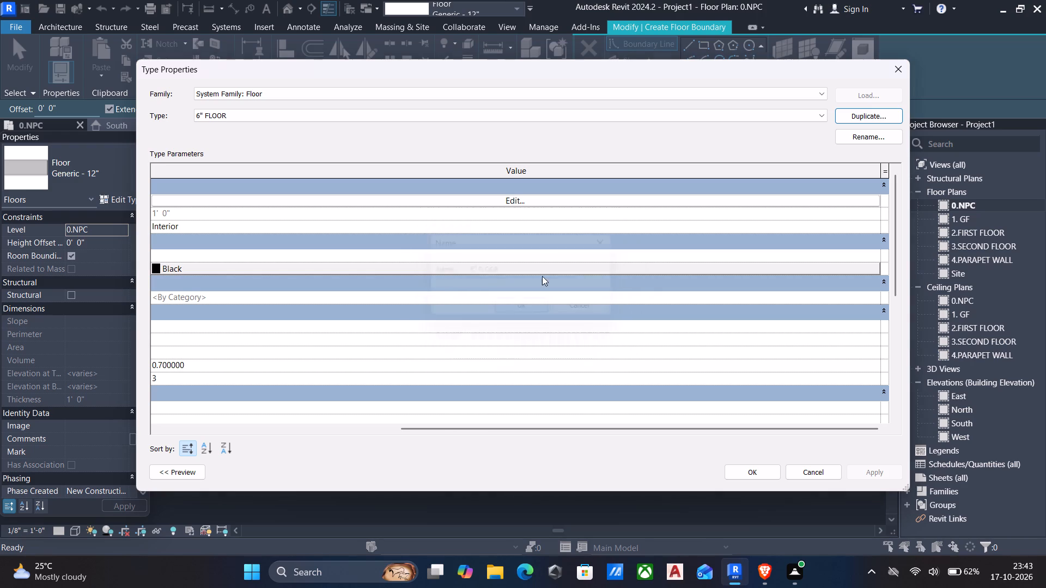
# Set the structure layer thickness of the 6" FLOOR type to 6" and apply the type.
pyautogui.click(513, 197)
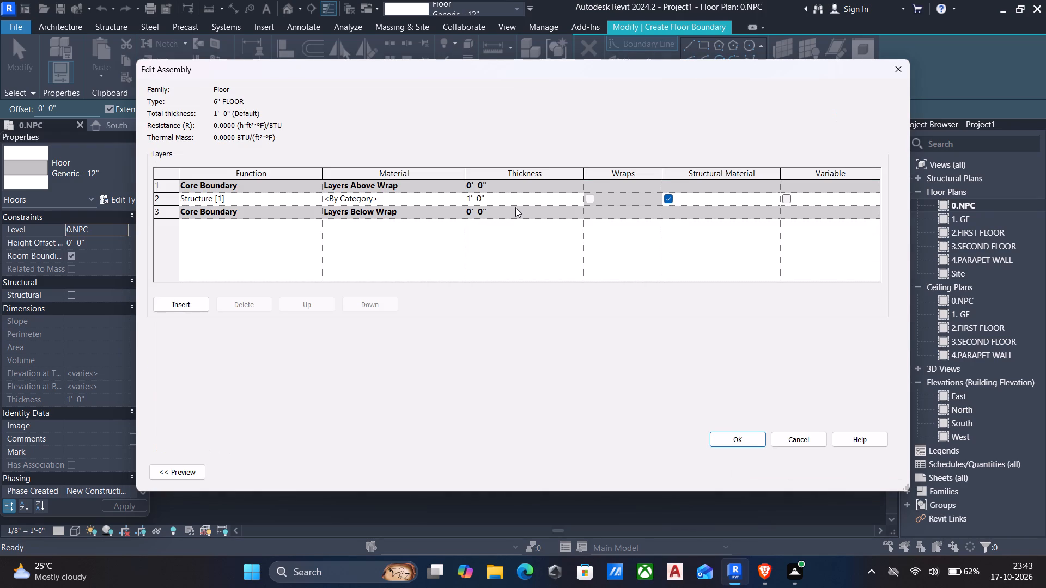
pyautogui.click(516, 202)
pyautogui.press('6')
pyautogui.hotkey('shift', '"')
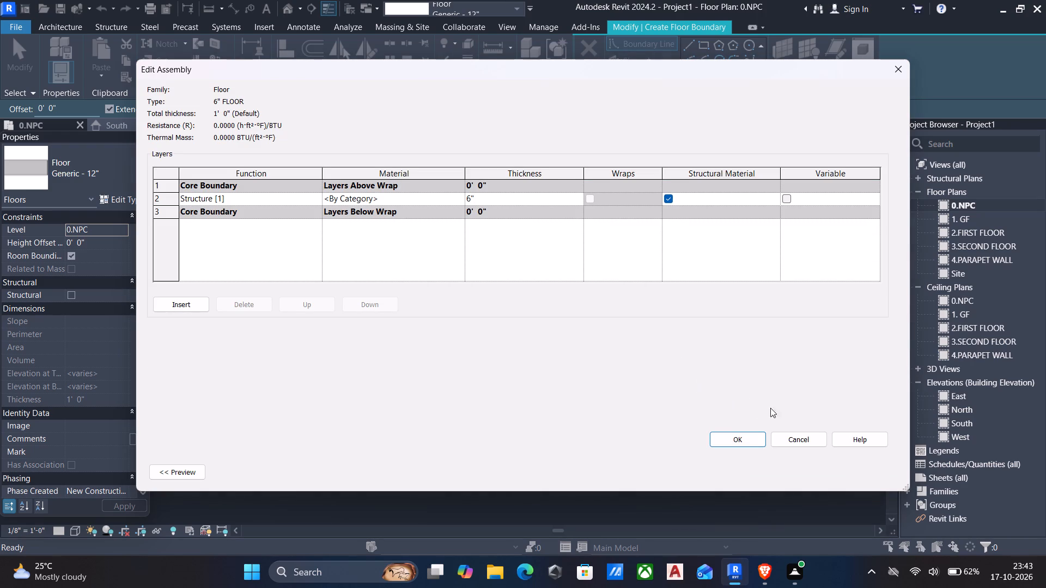
pyautogui.click(748, 440)
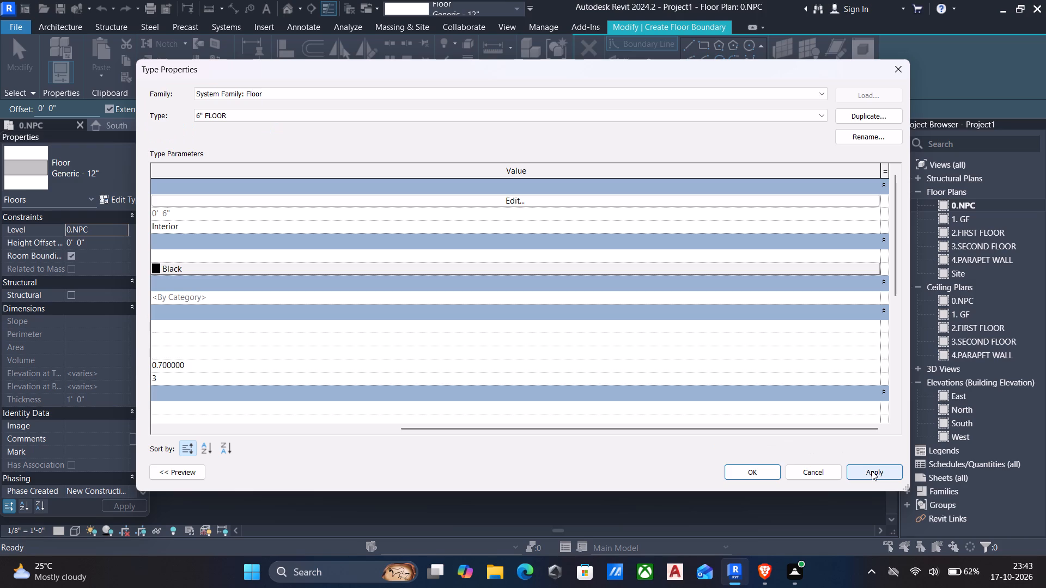
pyautogui.click(872, 471)
pyautogui.click(760, 470)
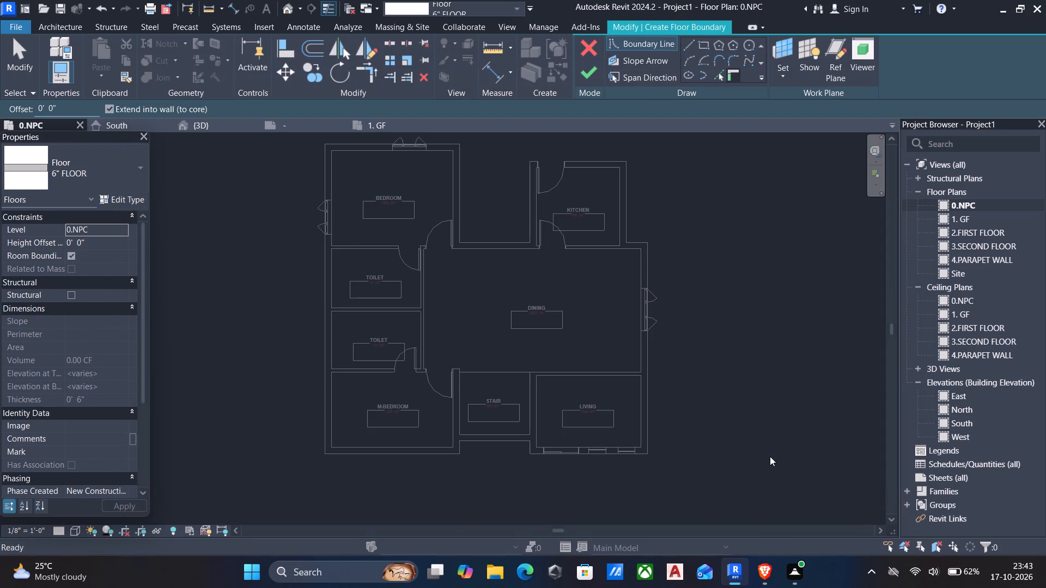
# Start the floor boundary with straight lines along the BEDROOM's inner upper wall face, 14'-3" long, and down its kitchen-side wall to the DINING corner.
pyautogui.moveTo(470, 341); pyautogui.dragTo(504, 420, button='middle')
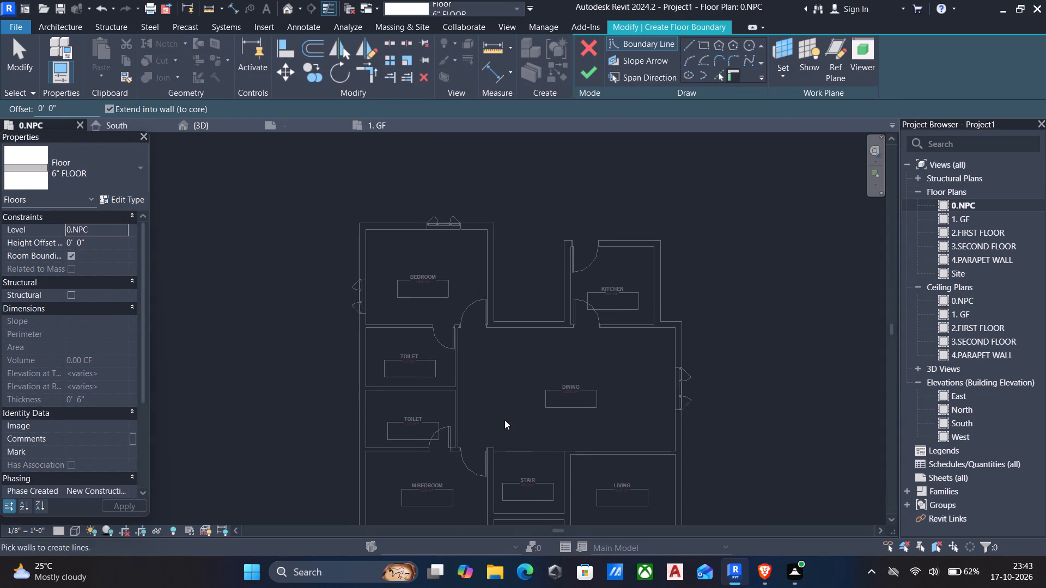
pyautogui.scroll(2, 412, 302)
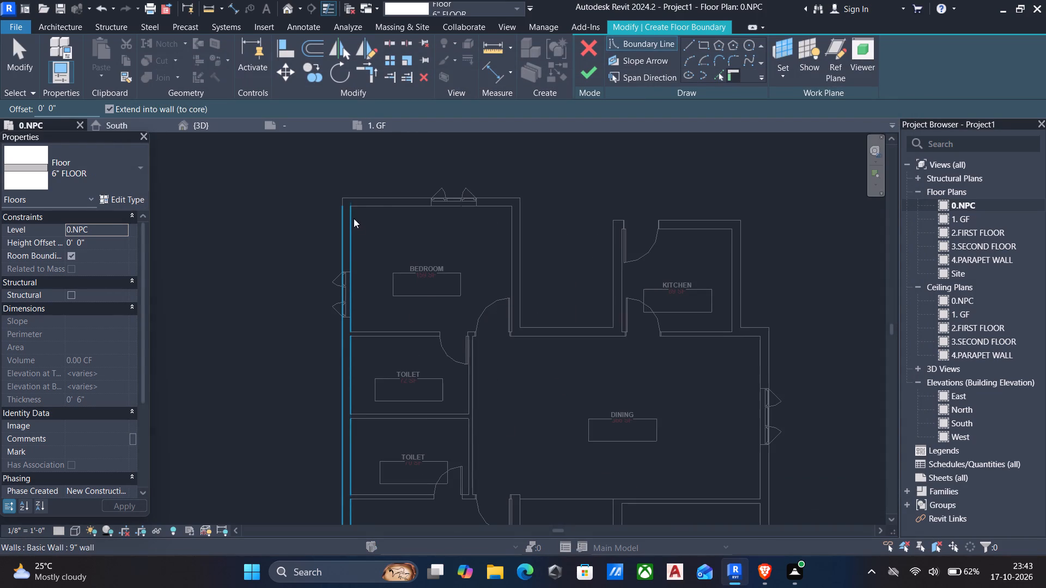
pyautogui.click(685, 45)
pyautogui.scroll(3, 374, 209)
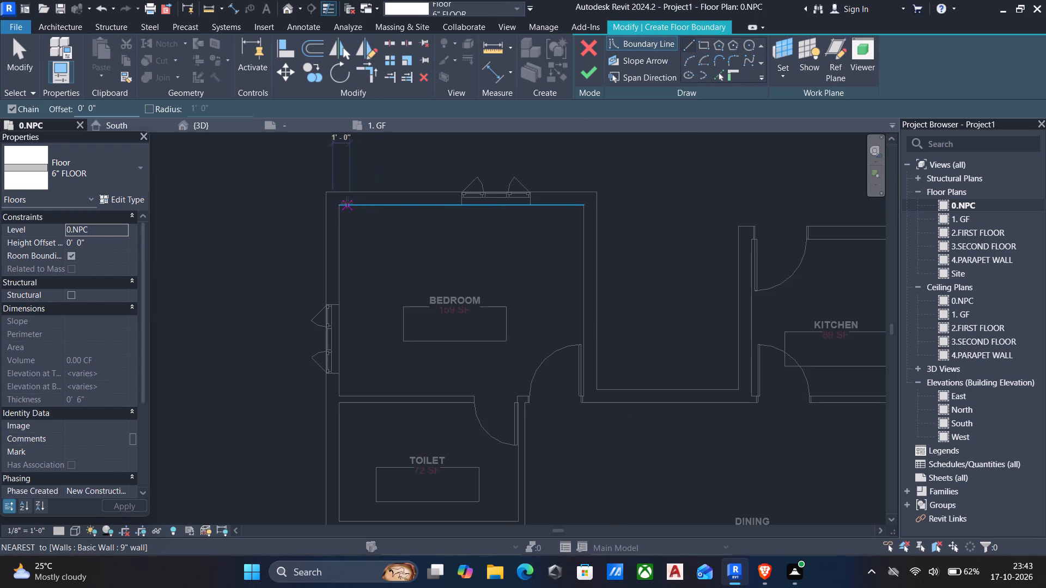
pyautogui.click(342, 206)
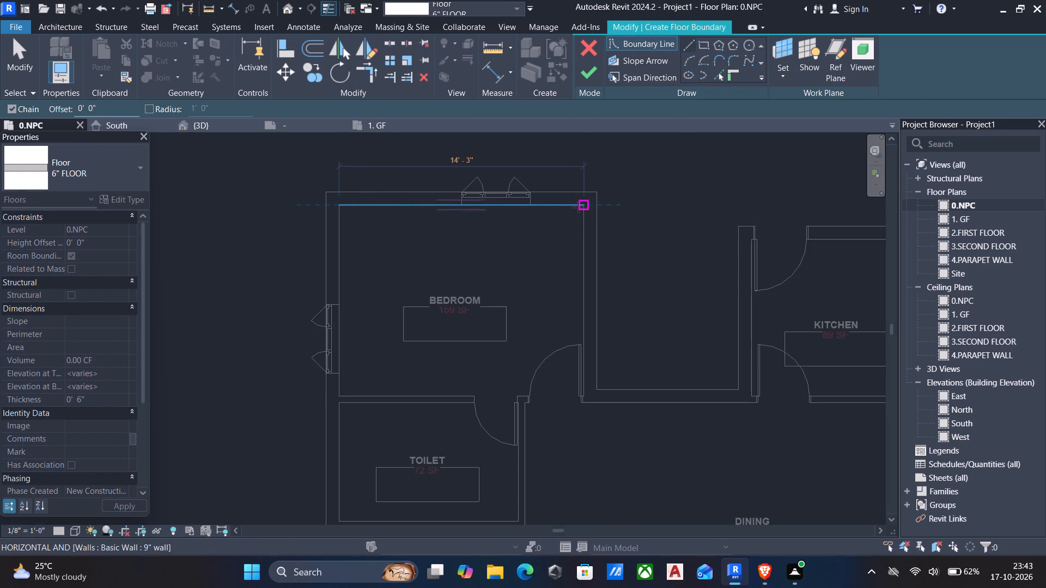
pyautogui.click(578, 207)
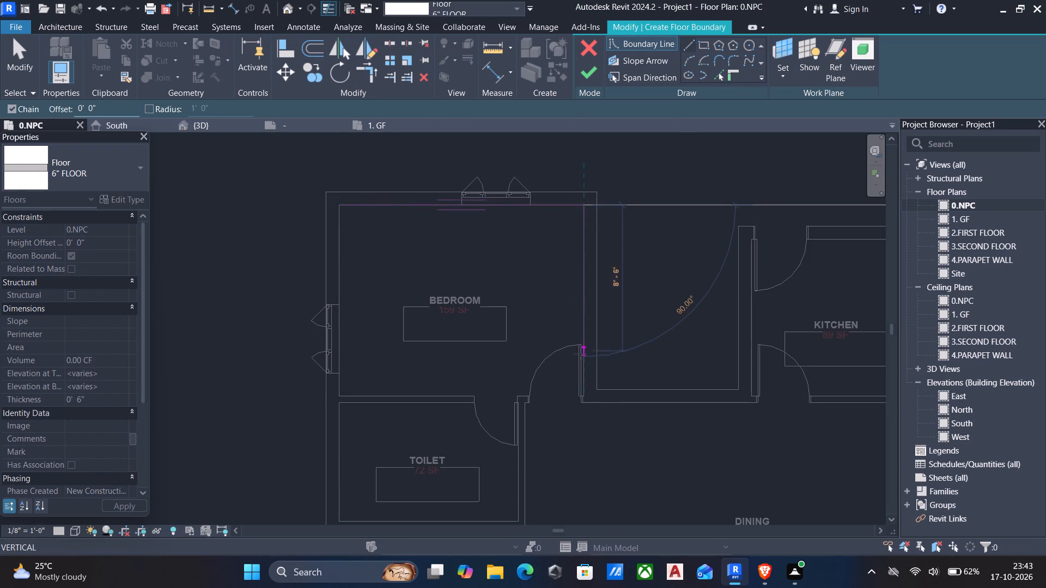
pyautogui.scroll(4, 584, 403)
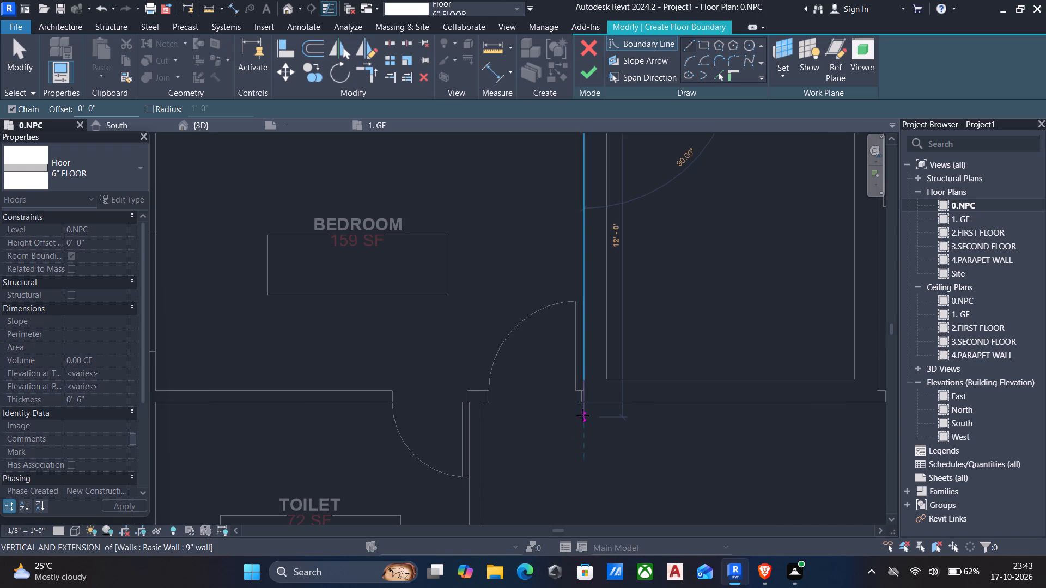
pyautogui.scroll(5, 585, 407)
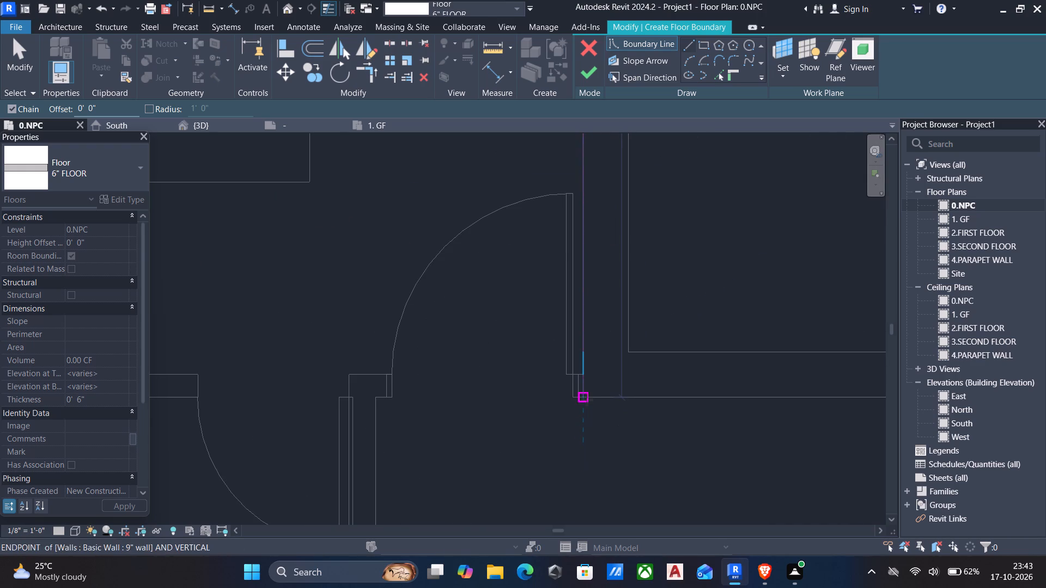
pyautogui.click(587, 398)
# Continue the floor boundary along the upper DINING wall from the BEDROOM corner to the KITCHEN's outer side wall.
pyautogui.moveTo(607, 411); pyautogui.dragTo(519, 393, button='middle')
pyautogui.scroll(-4, 519, 393)
pyautogui.moveTo(623, 409); pyautogui.dragTo(458, 391, button='middle')
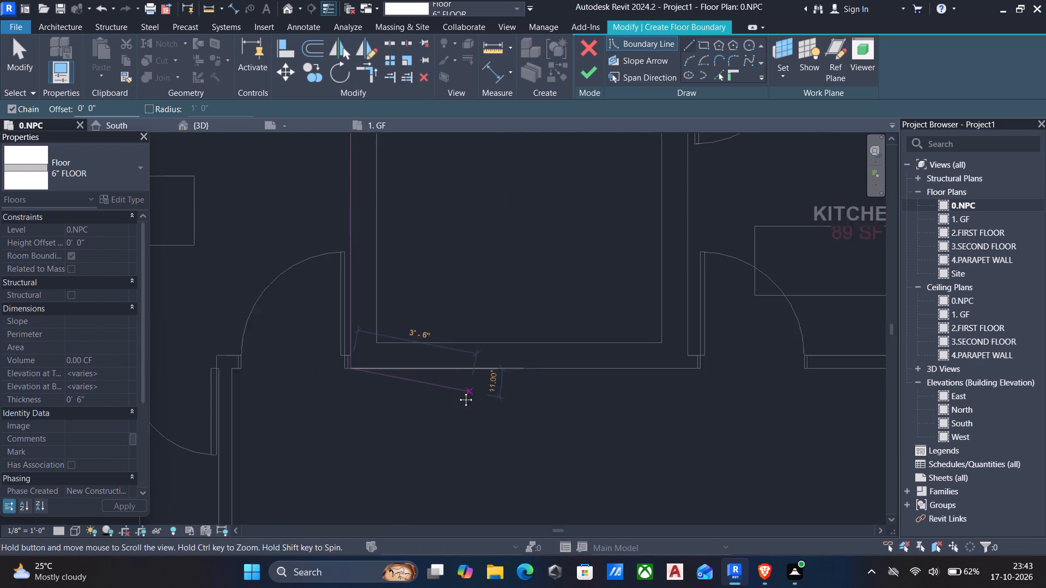
pyautogui.moveTo(458, 391); pyautogui.dragTo(454, 391, button='middle')
pyautogui.scroll(-4, 661, 370)
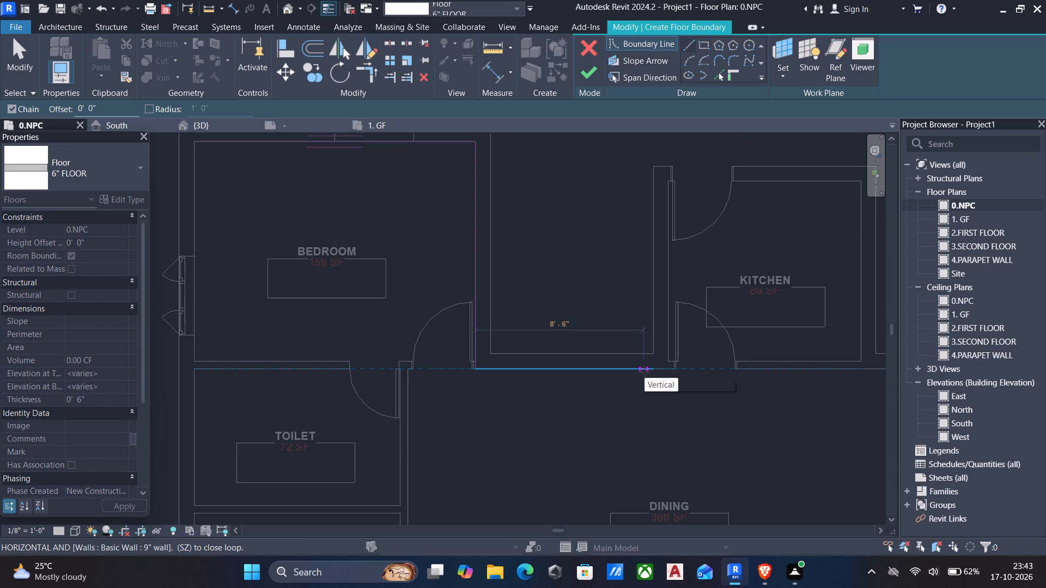
pyautogui.click(654, 375)
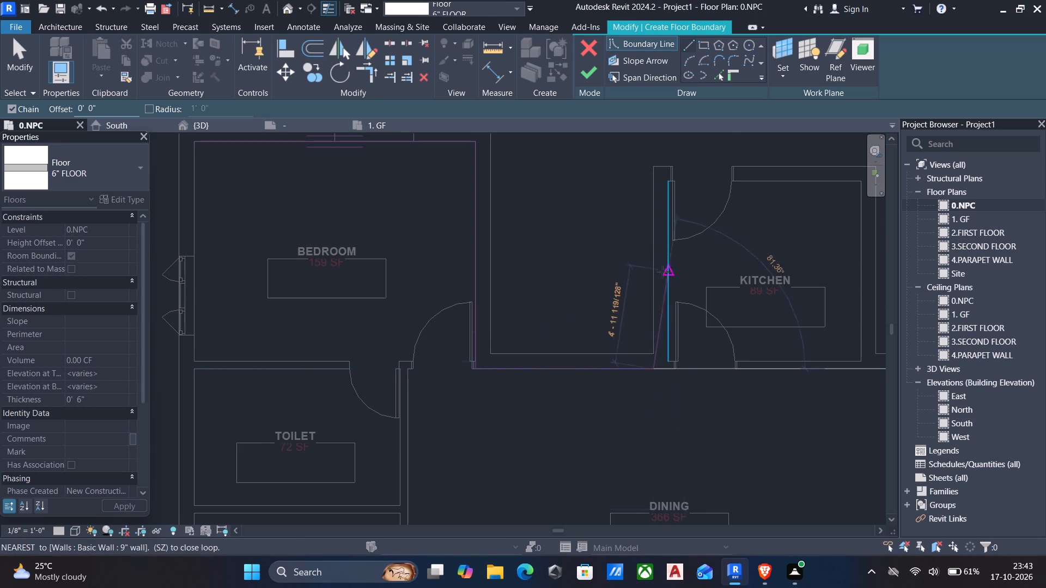
# Run the boundary around the KITCHEN, 9'-6" up and 10'-6" across, back down to the DINING wall and 2'-6" along it to the outer corner.
pyautogui.click(651, 186)
pyautogui.moveTo(676, 223); pyautogui.dragTo(629, 252, button='middle')
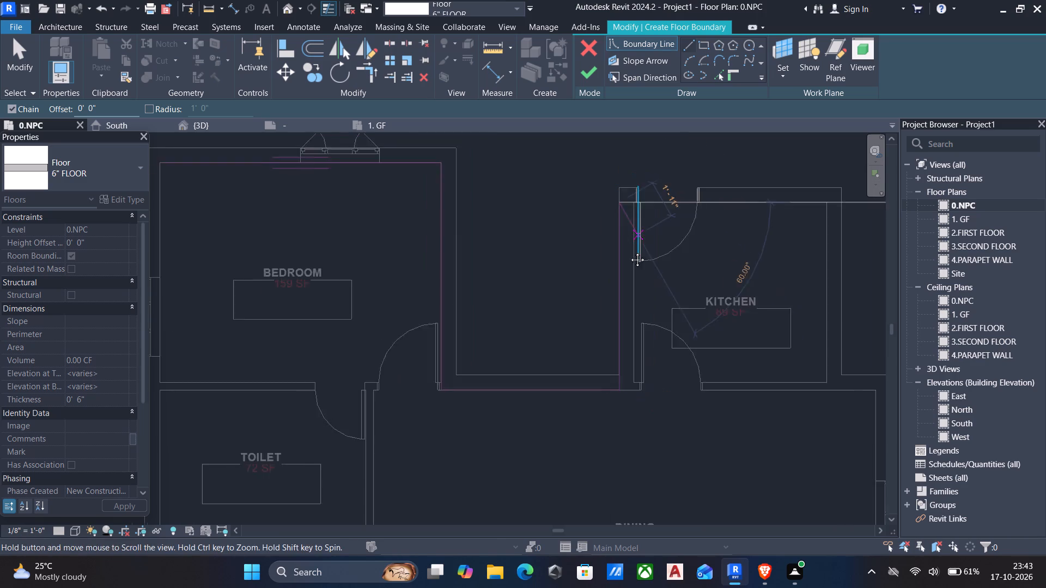
pyautogui.moveTo(629, 252); pyautogui.dragTo(549, 274, button='middle')
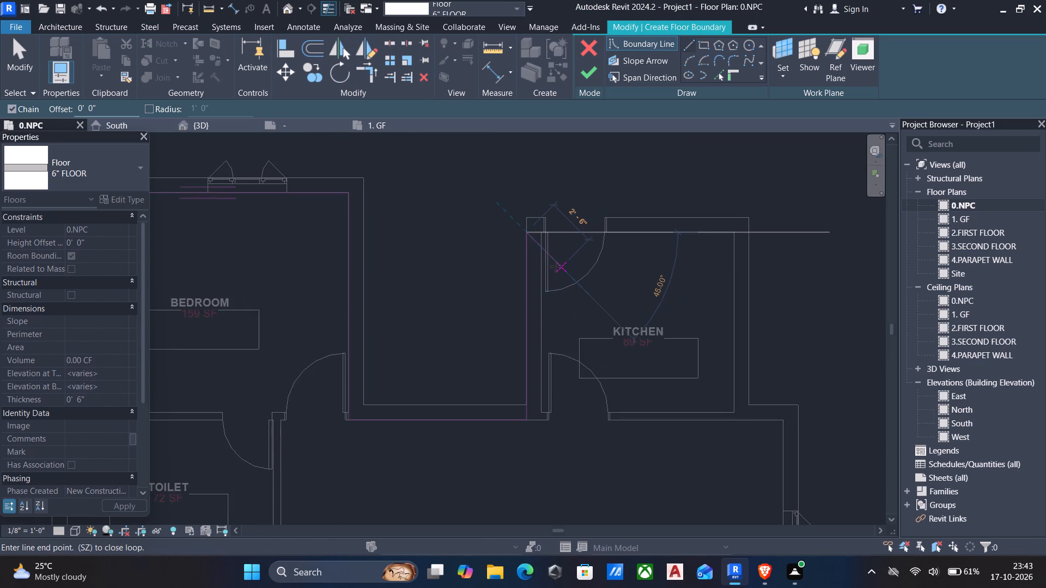
pyautogui.click(734, 233)
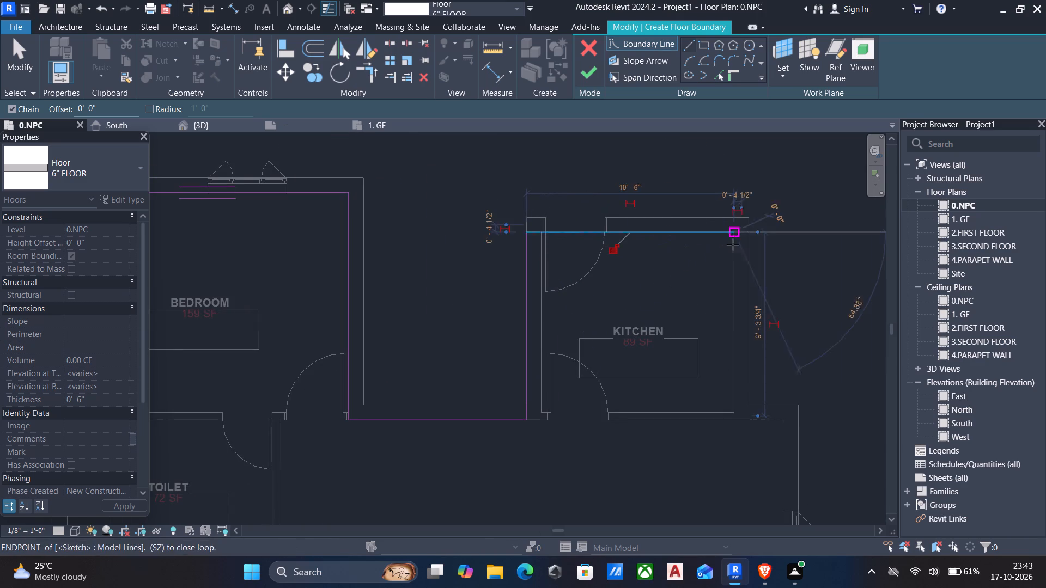
pyautogui.click(735, 409)
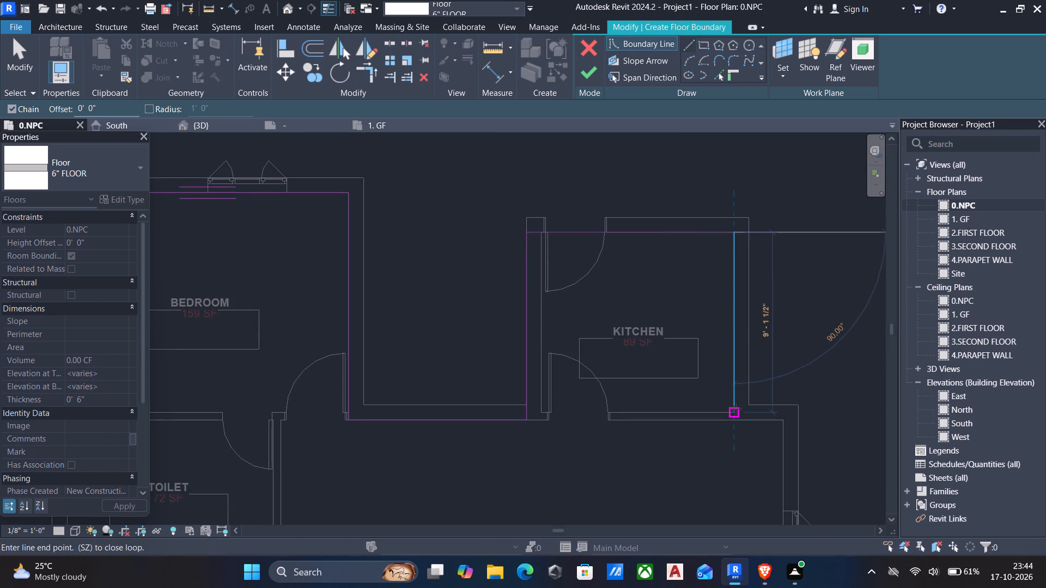
pyautogui.scroll(4, 735, 415)
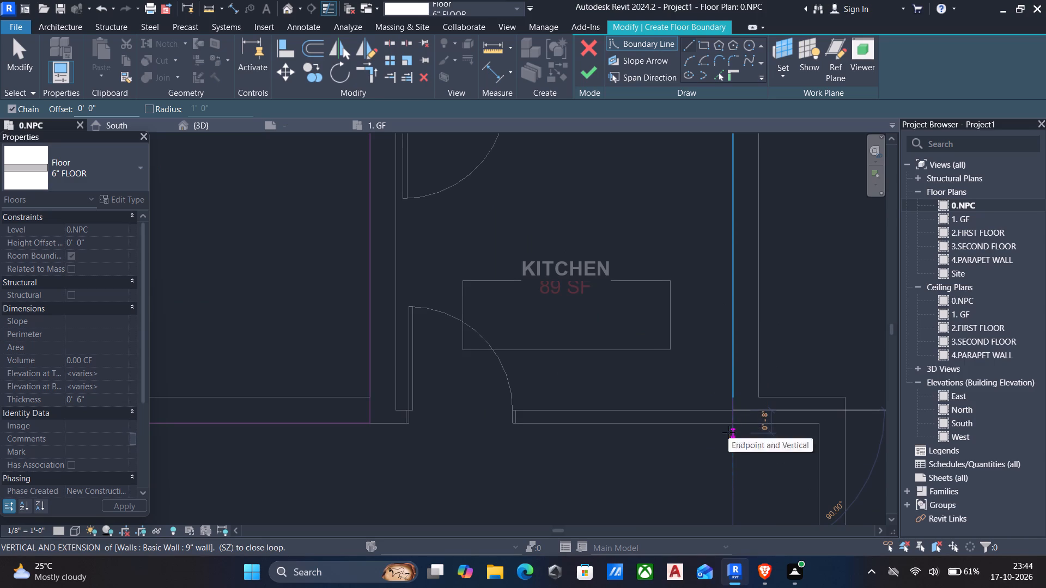
pyautogui.click(731, 428)
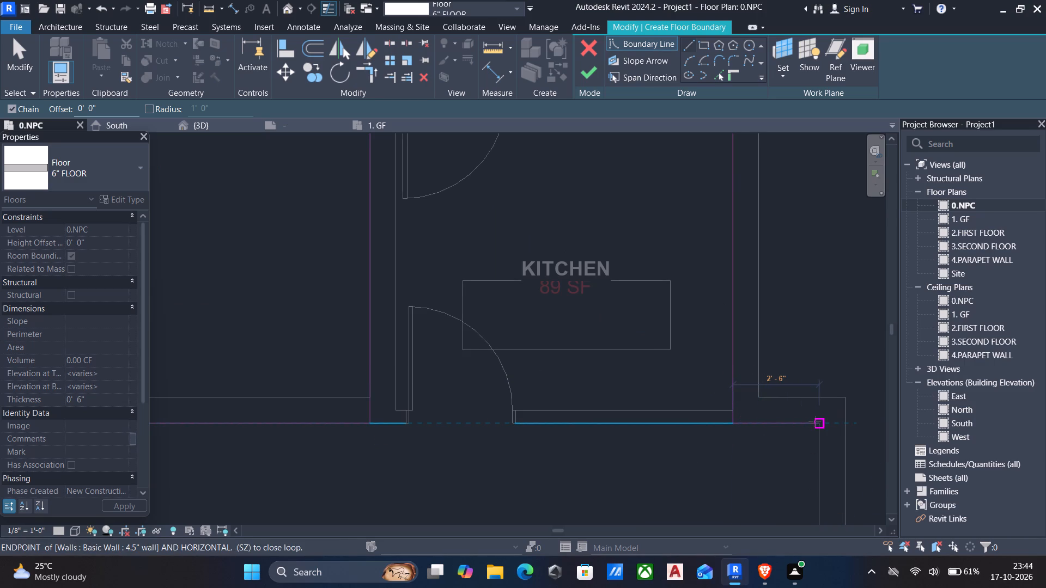
pyautogui.click(815, 422)
# Extend the boundary down the inner outside-wall face of DINING and LIVING, and 12'-3" along LIVING's lower wall to the STAIR side.
pyautogui.scroll(-2, 808, 456)
pyautogui.moveTo(808, 457); pyautogui.dragTo(798, 381, button='middle')
pyautogui.scroll(-5, 795, 402)
pyautogui.moveTo(791, 439); pyautogui.dragTo(795, 347, button='middle')
pyautogui.scroll(1, 793, 416)
pyautogui.moveTo(792, 426); pyautogui.dragTo(804, 317, button='middle')
pyautogui.scroll(-5, 804, 316)
pyautogui.moveTo(798, 397); pyautogui.dragTo(801, 323, button='middle')
pyautogui.scroll(1, 816, 371)
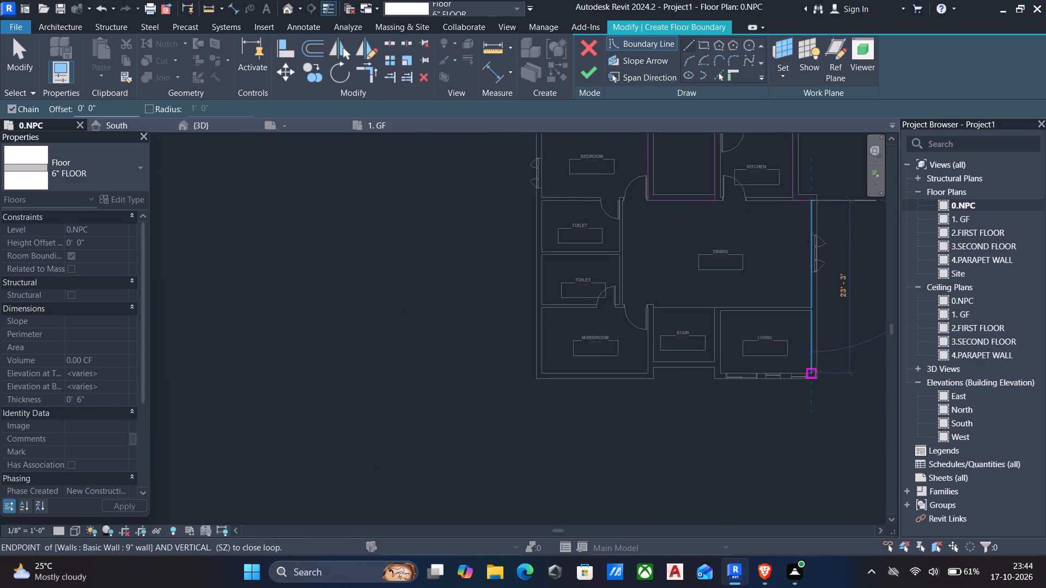
pyautogui.scroll(7, 816, 371)
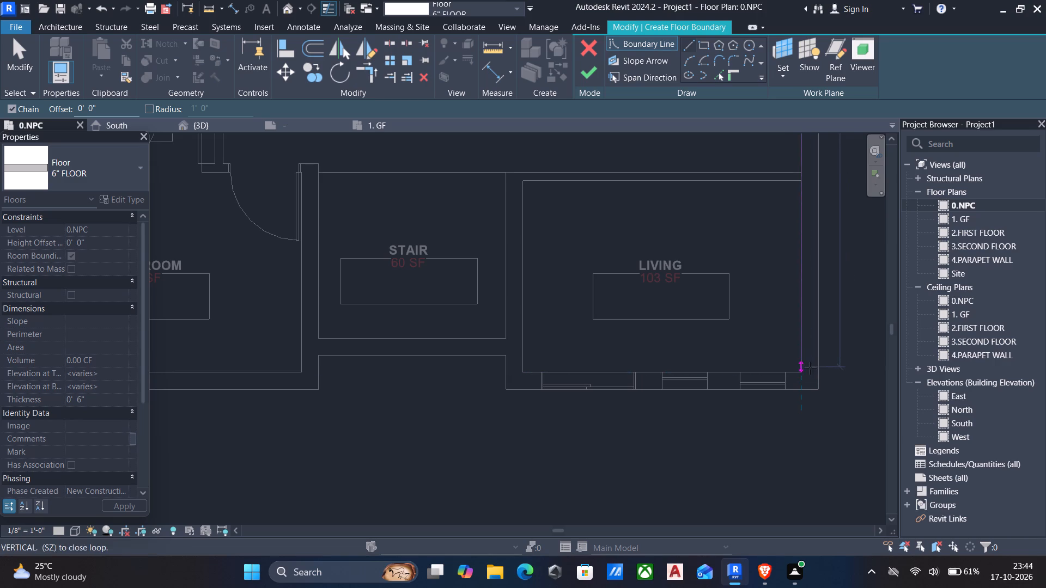
pyautogui.click(806, 369)
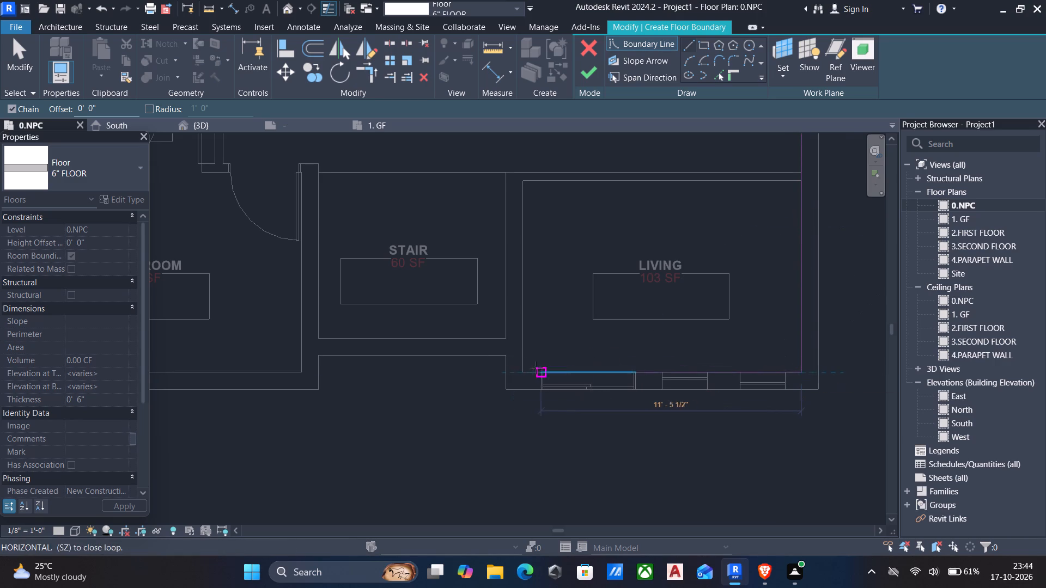
pyautogui.click(526, 365)
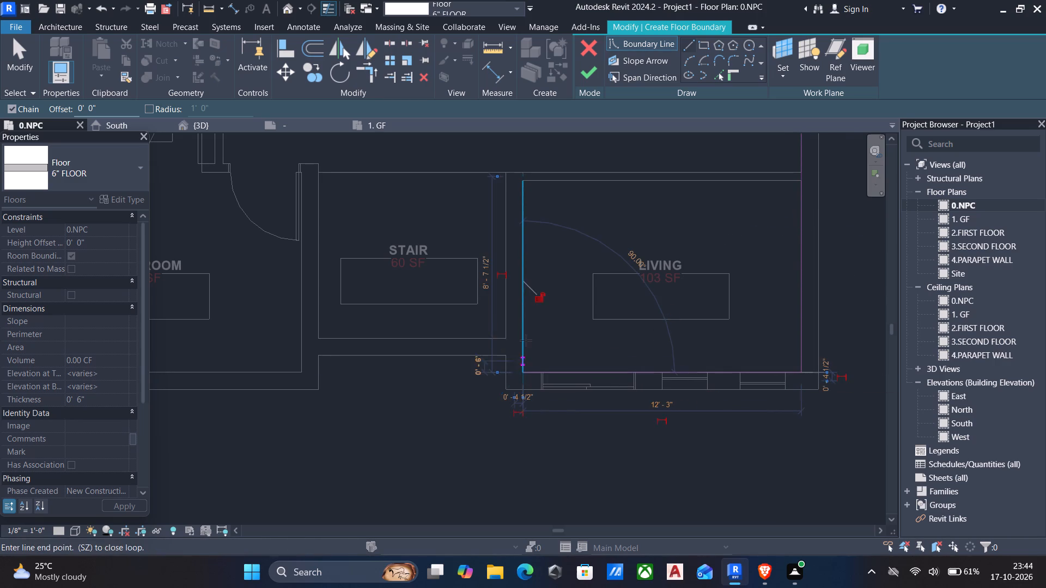
# Trace the boundary around the STAIR recess with a 9'-9" line along its lower wall, and 14'-3" along the M-BEDROOM's lower wall.
pyautogui.click(525, 338)
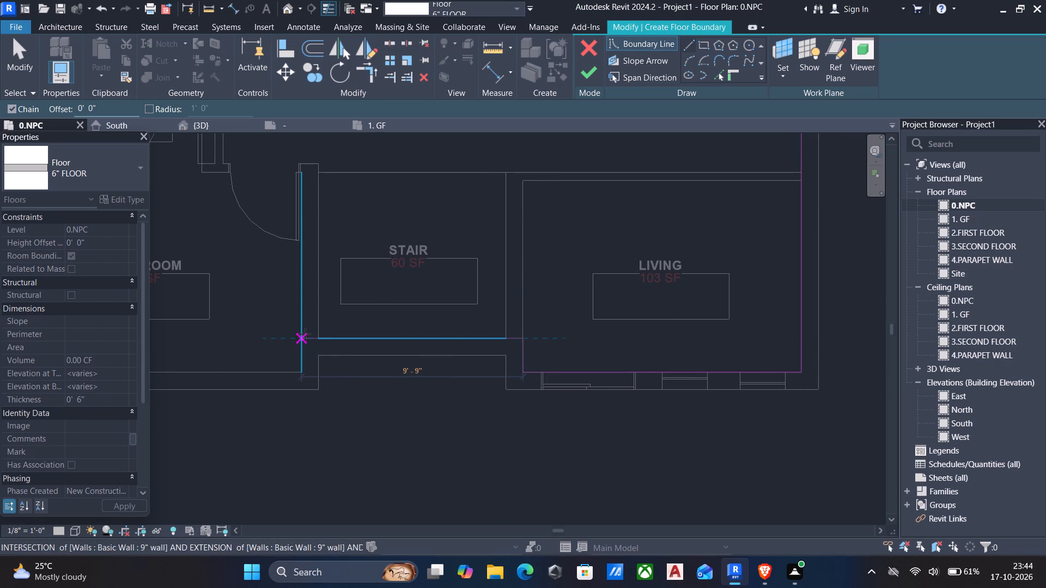
pyautogui.click(305, 334)
pyautogui.click(299, 373)
pyautogui.moveTo(292, 372); pyautogui.dragTo(503, 370, button='middle')
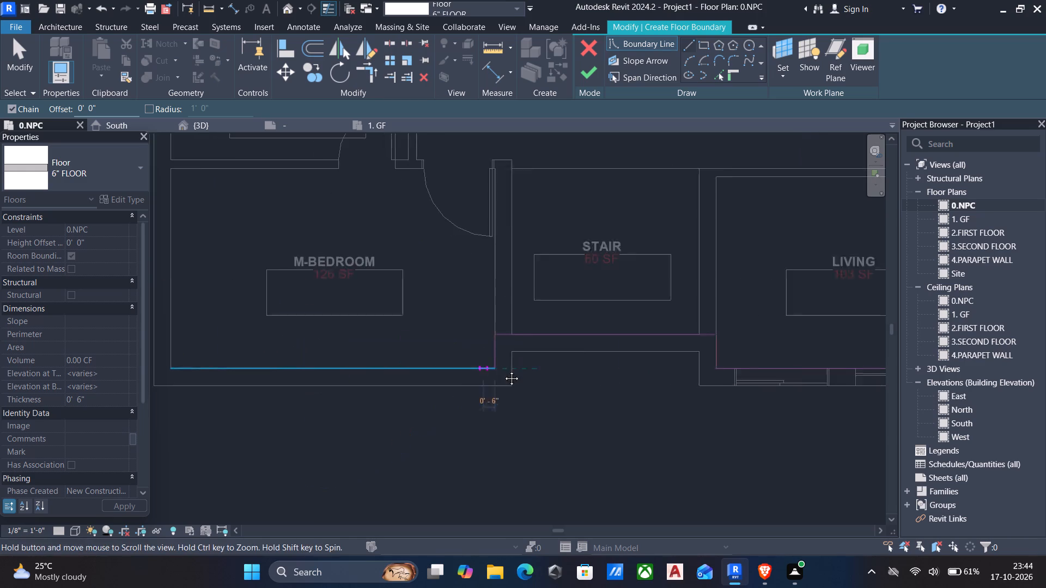
pyautogui.moveTo(503, 370); pyautogui.dragTo(504, 370, button='middle')
pyautogui.scroll(-1, 504, 370)
pyautogui.moveTo(363, 366); pyautogui.dragTo(439, 374, button='middle')
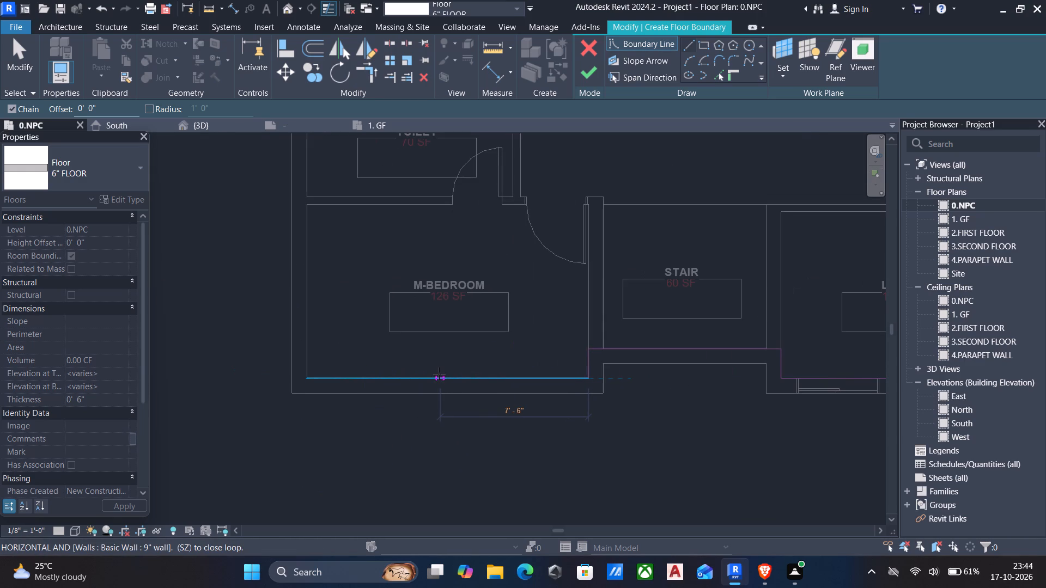
pyautogui.click(309, 378)
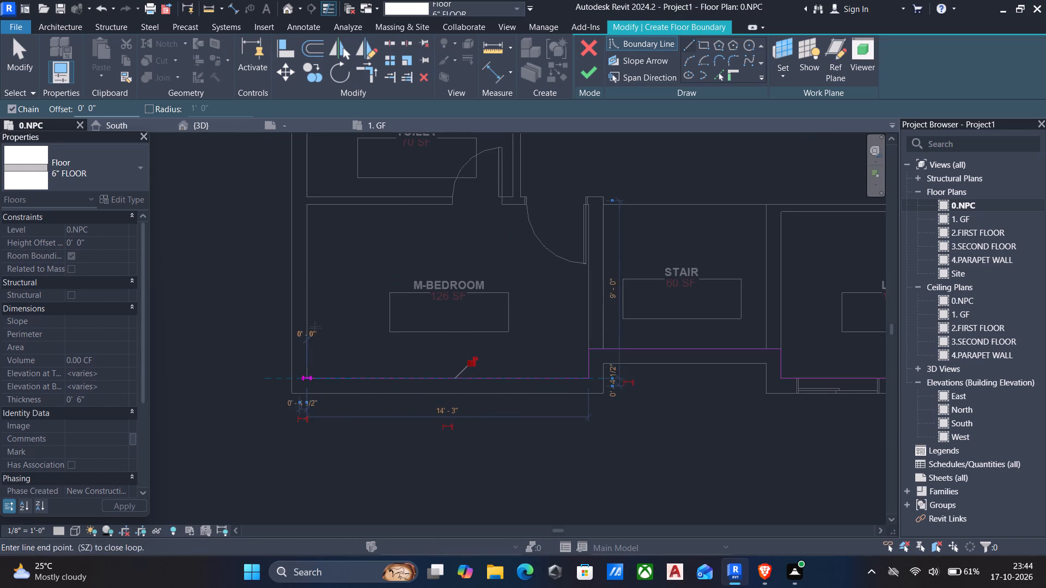
# Close the boundary up the inner face of the M-BEDROOM, TOILET and BEDROOM outer wall, and finish the 6" FLOOR.
pyautogui.moveTo(308, 330); pyautogui.dragTo(316, 402, button='middle')
pyautogui.scroll(-4, 325, 347)
pyautogui.moveTo(326, 315); pyautogui.dragTo(324, 426, button='middle')
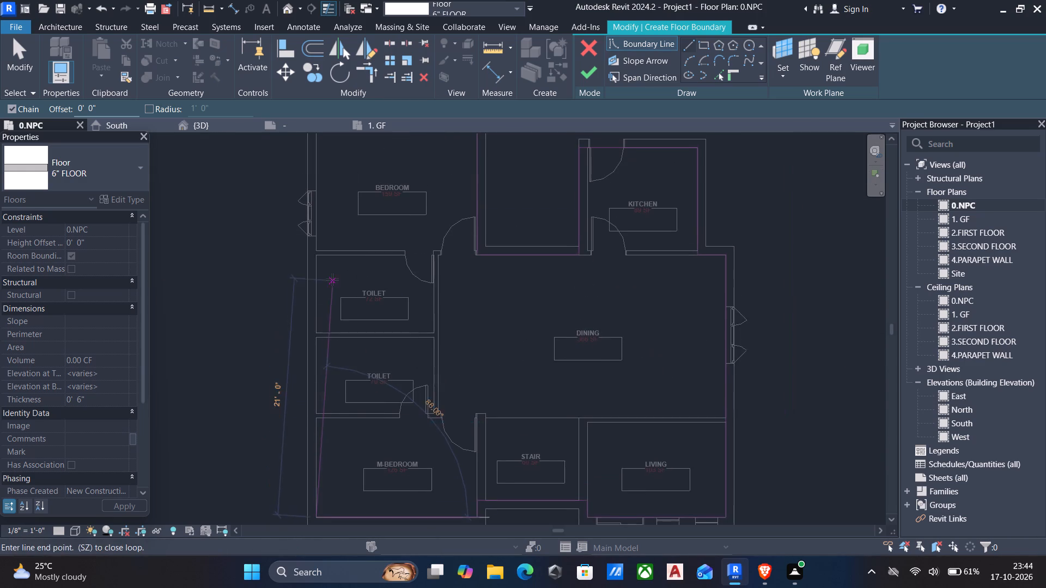
pyautogui.moveTo(326, 303); pyautogui.dragTo(318, 473, button='middle')
pyautogui.scroll(3, 313, 311)
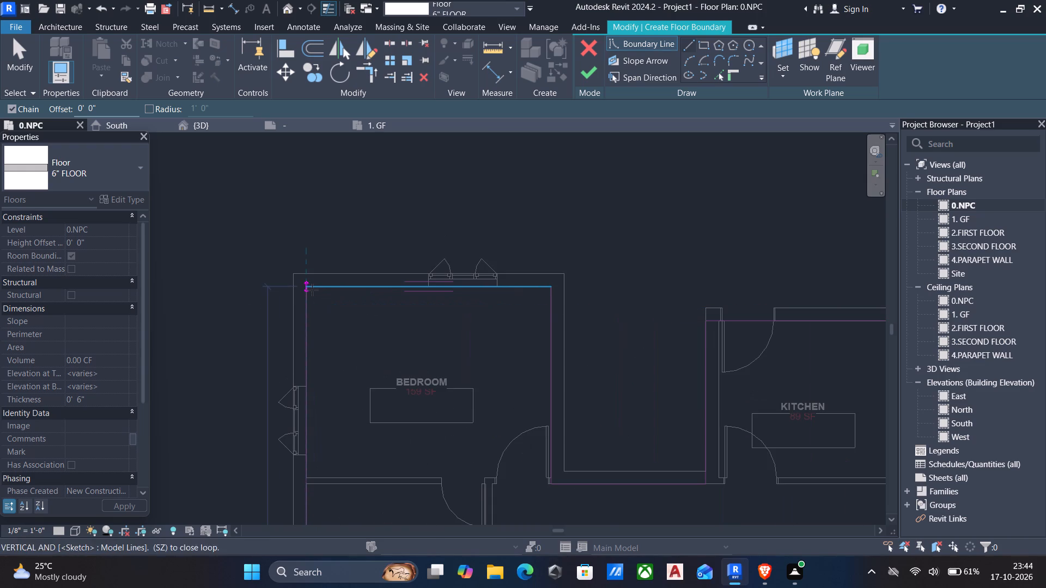
pyautogui.click(312, 290)
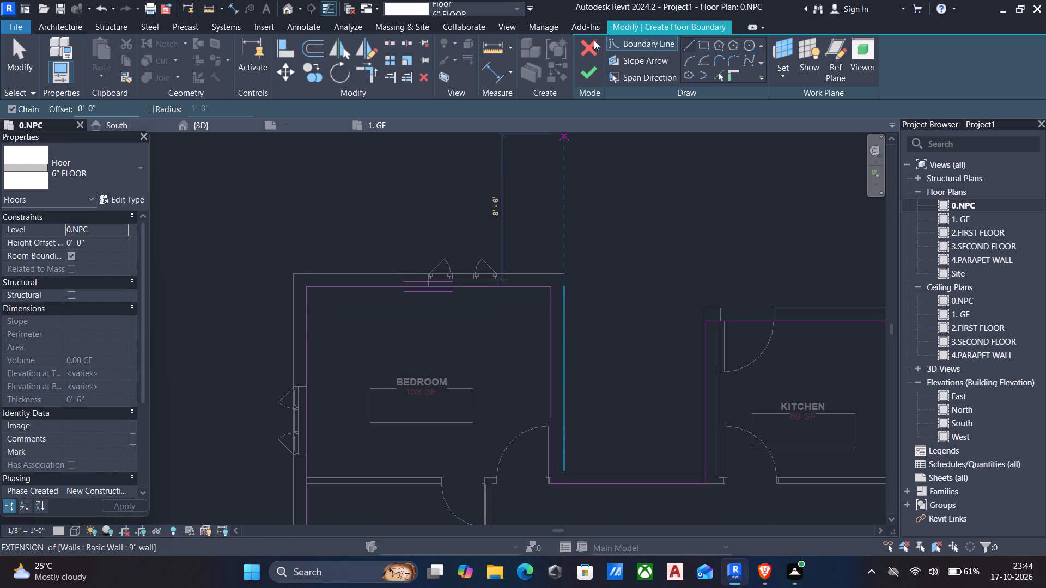
pyautogui.click(584, 68)
# Hide the Plan Swing subcategory of Windows in the visibility/graphic overrides of the 0.NPC floor plan.
pyautogui.scroll(-5, 457, 335)
pyautogui.moveTo(458, 348); pyautogui.dragTo(457, 275, button='middle')
pyautogui.moveTo(518, 358); pyautogui.dragTo(511, 328, button='middle')
pyautogui.scroll(-1, 511, 327)
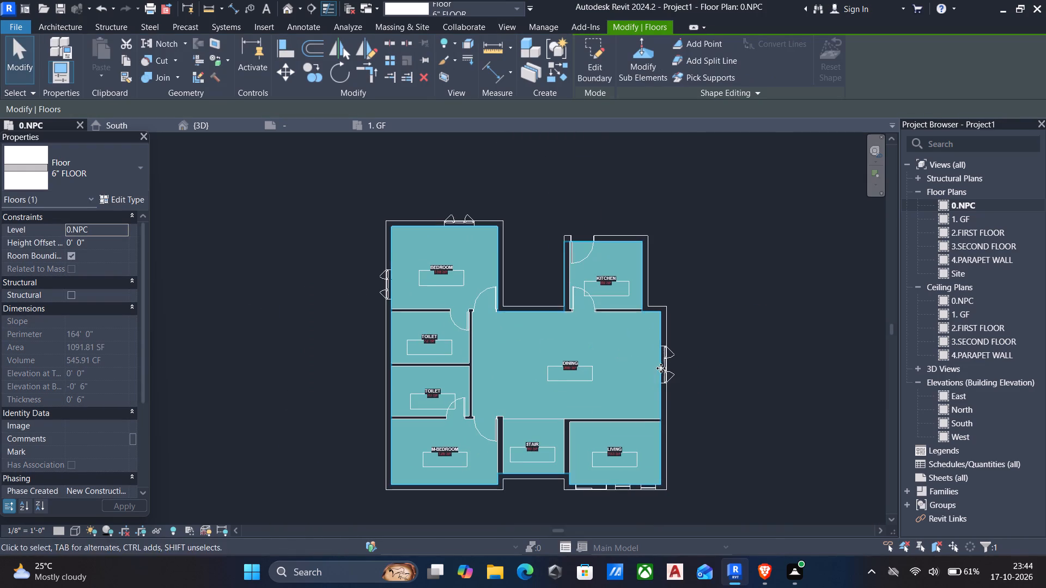
pyautogui.scroll(3, 667, 367)
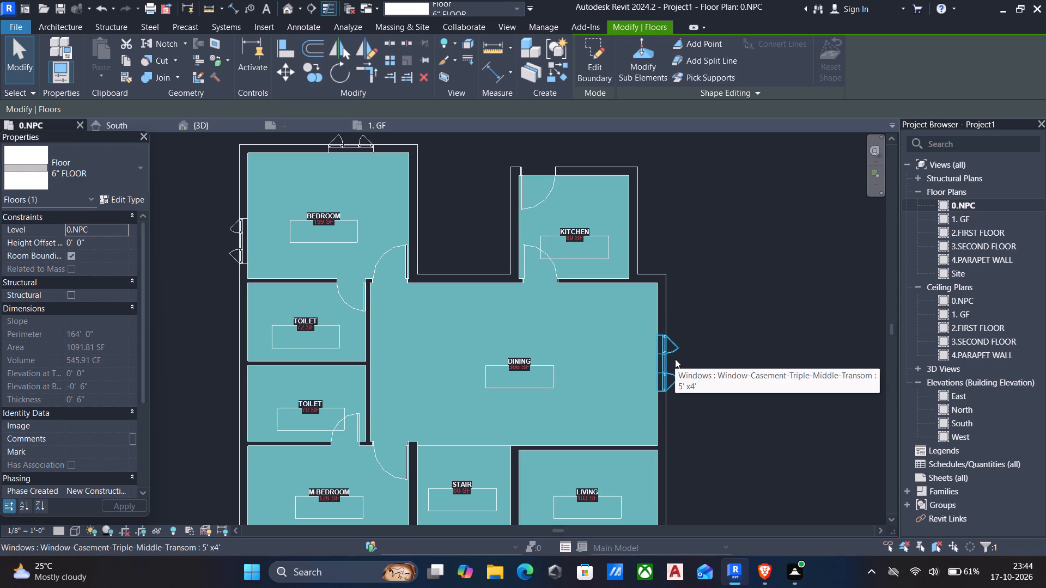
pyautogui.write('VV')
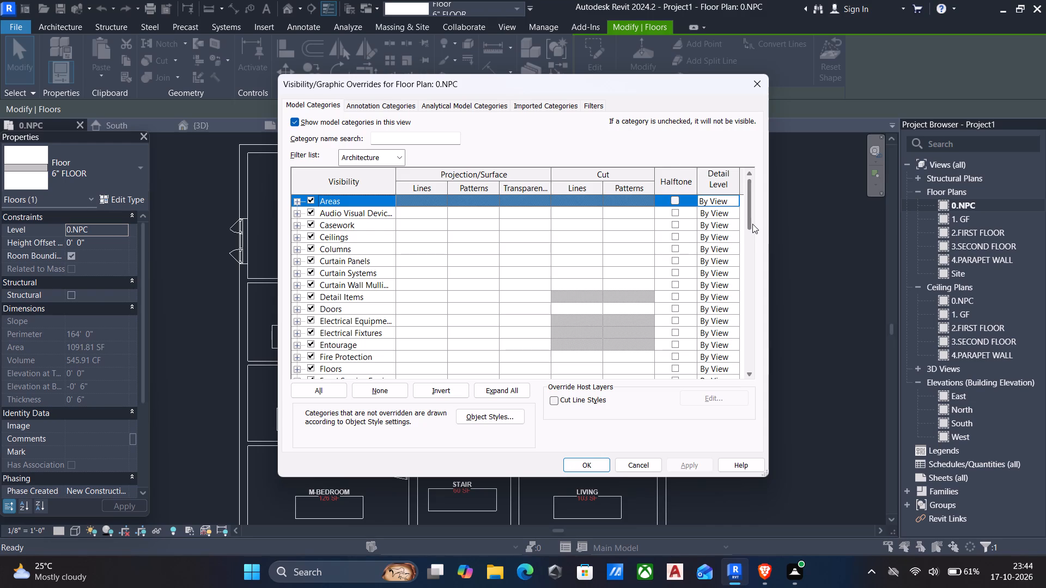
pyautogui.moveTo(748, 226); pyautogui.dragTo(746, 365)
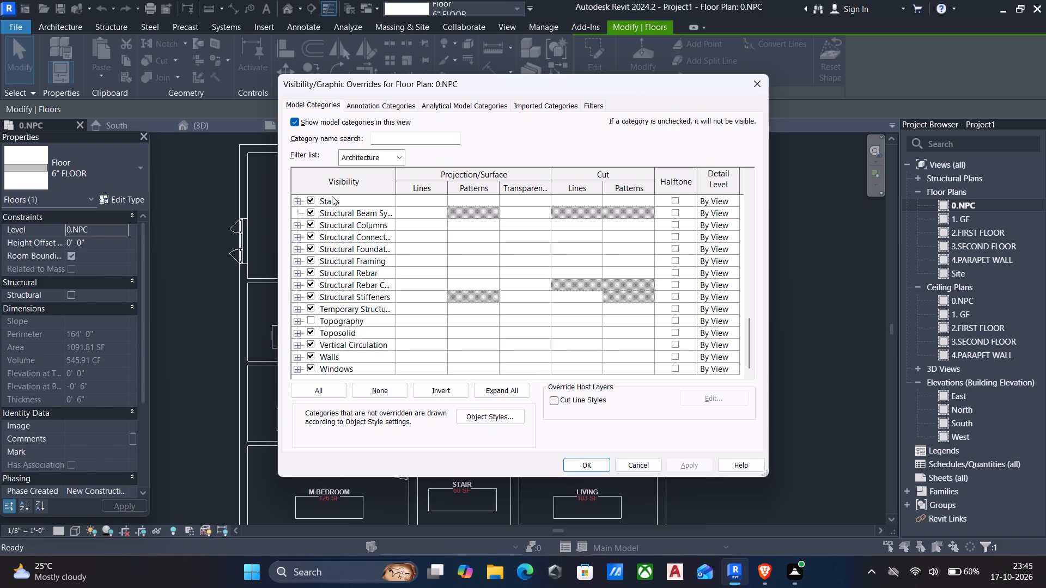
pyautogui.click(375, 105)
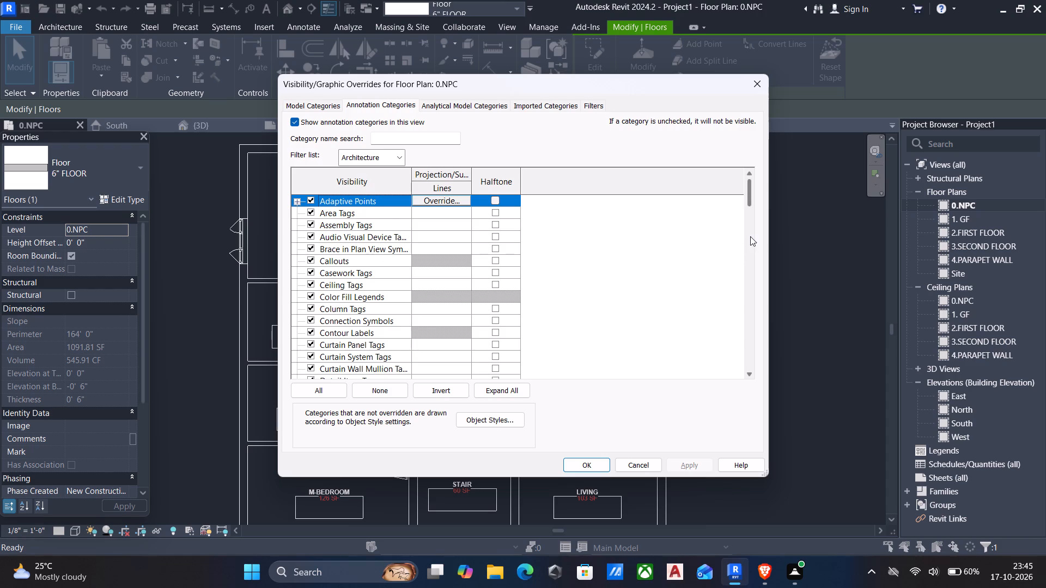
pyautogui.moveTo(750, 236); pyautogui.dragTo(741, 455)
pyautogui.scroll(-6, 344, 278)
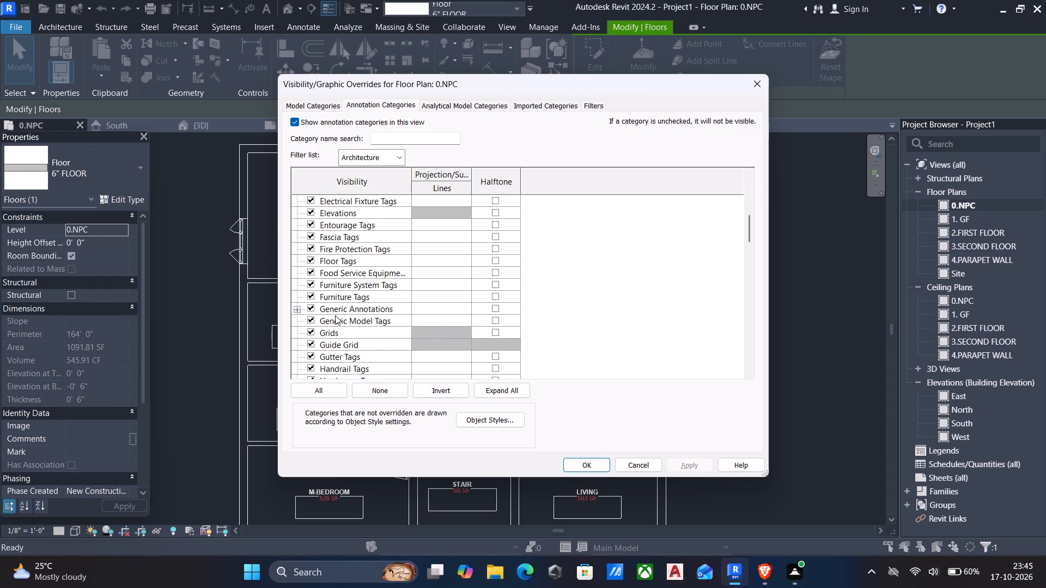
pyautogui.scroll(-20, 335, 321)
pyautogui.scroll(-20, 335, 321)
pyautogui.scroll(-11, 335, 321)
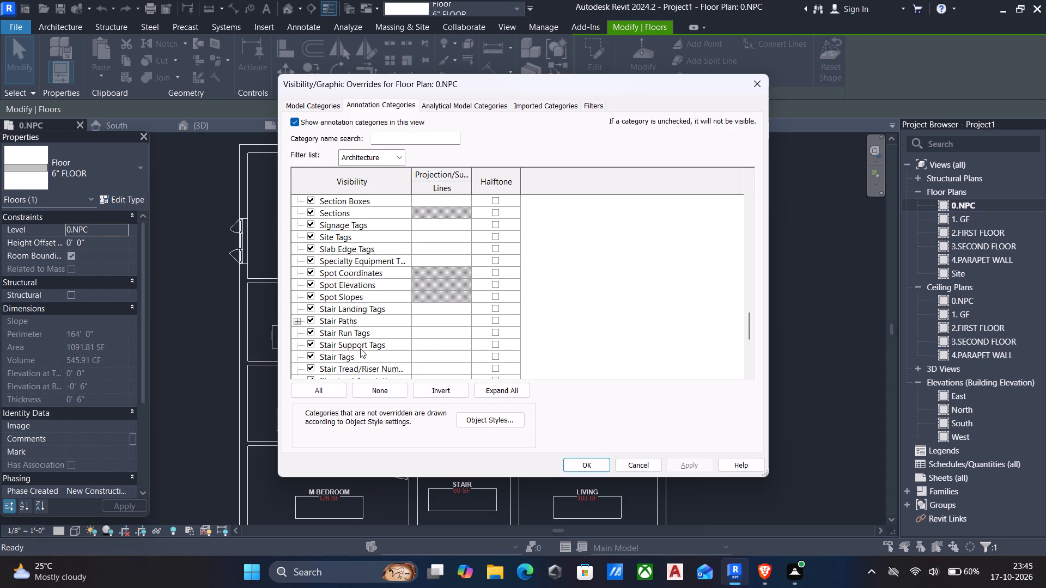
pyautogui.scroll(-20, 360, 348)
pyautogui.scroll(-9, 360, 348)
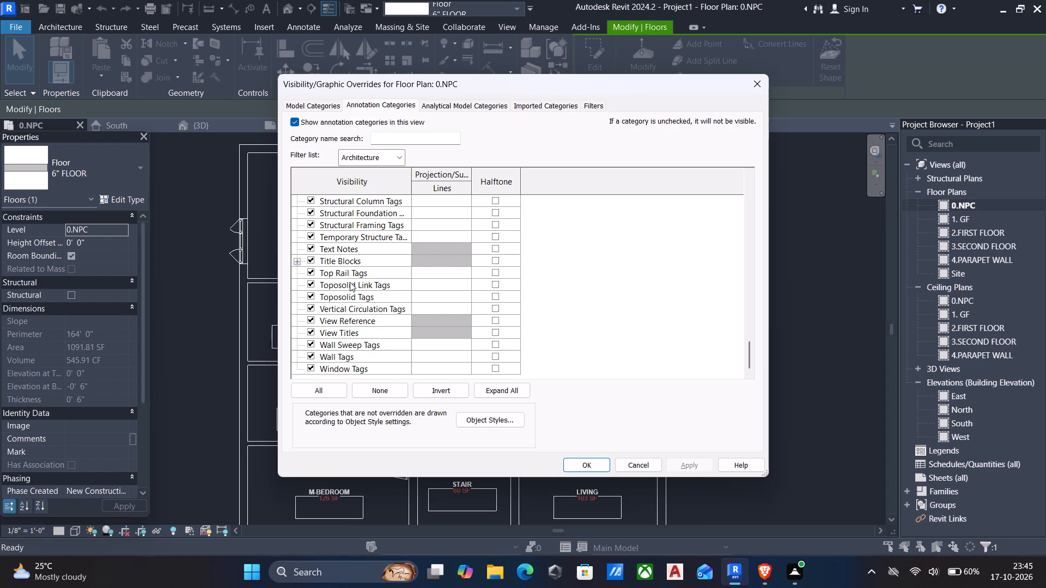
pyautogui.click(308, 108)
pyautogui.scroll(-10, 303, 351)
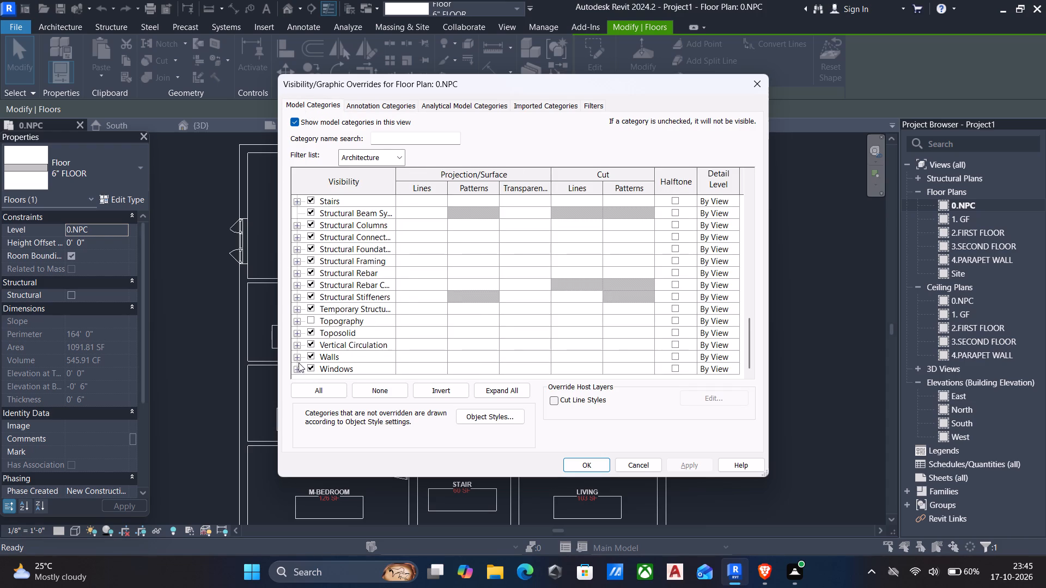
pyautogui.click(294, 367)
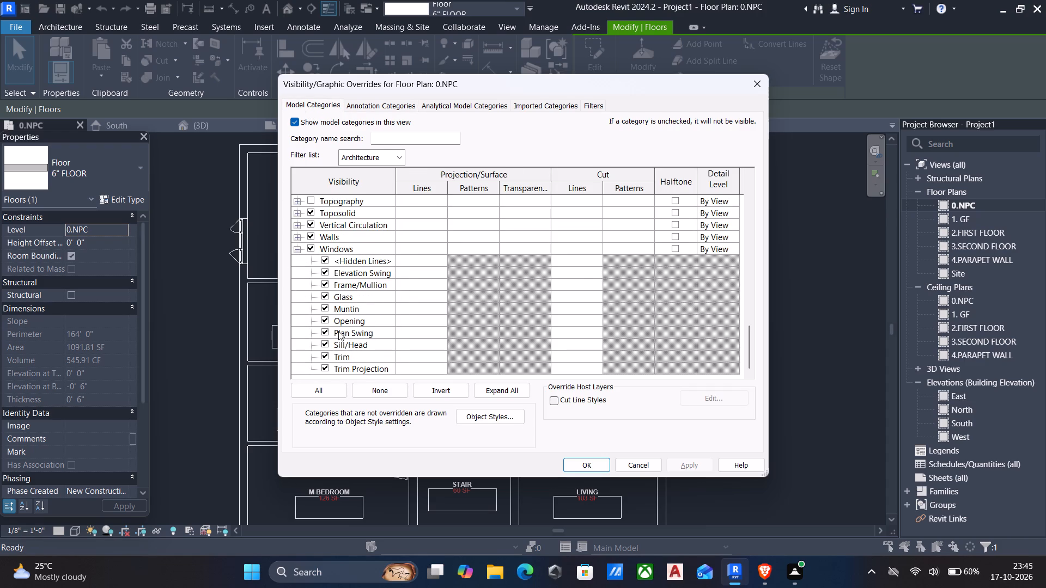
pyautogui.click(329, 331)
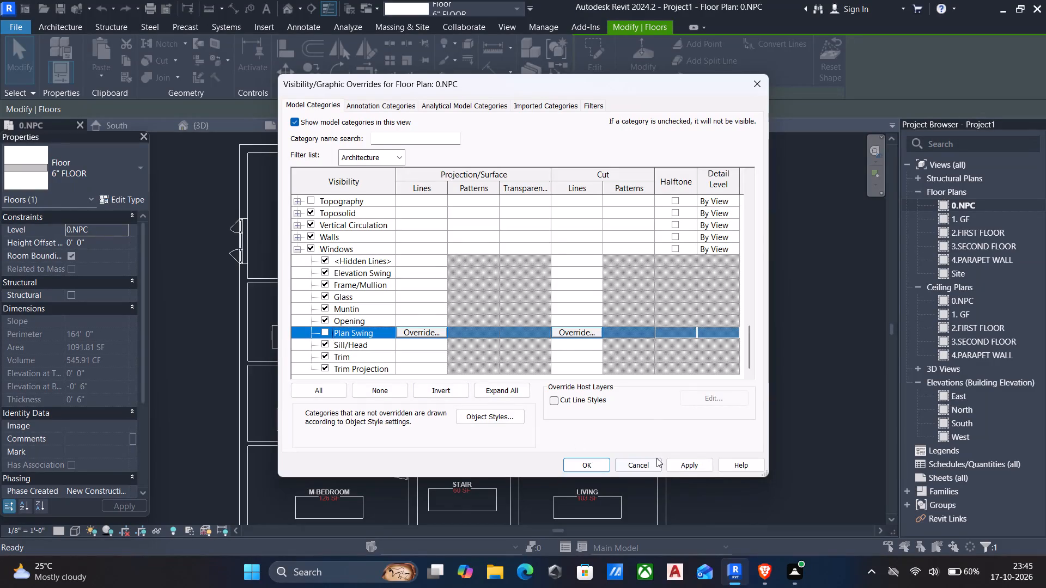
pyautogui.click(594, 461)
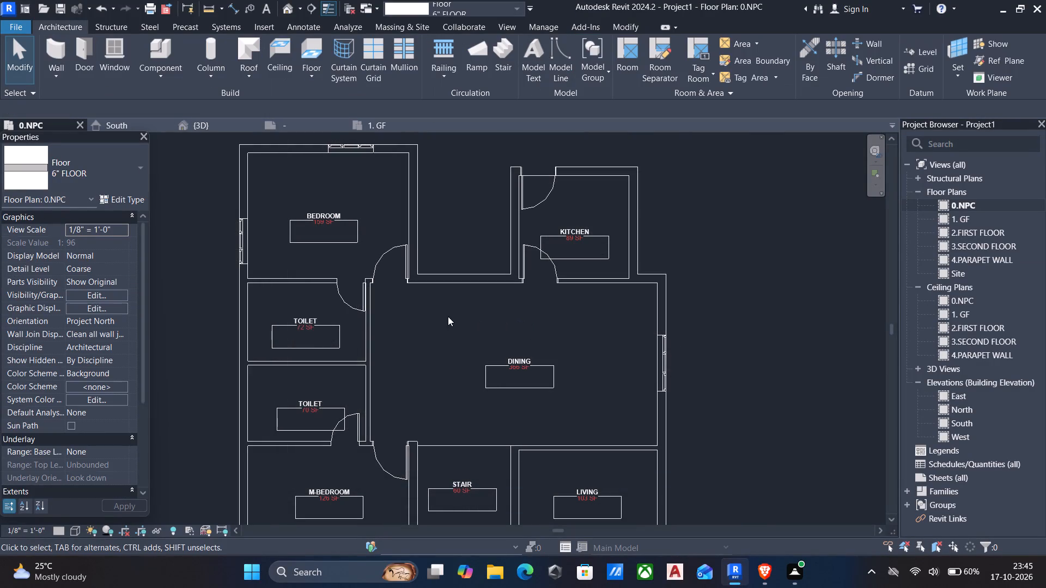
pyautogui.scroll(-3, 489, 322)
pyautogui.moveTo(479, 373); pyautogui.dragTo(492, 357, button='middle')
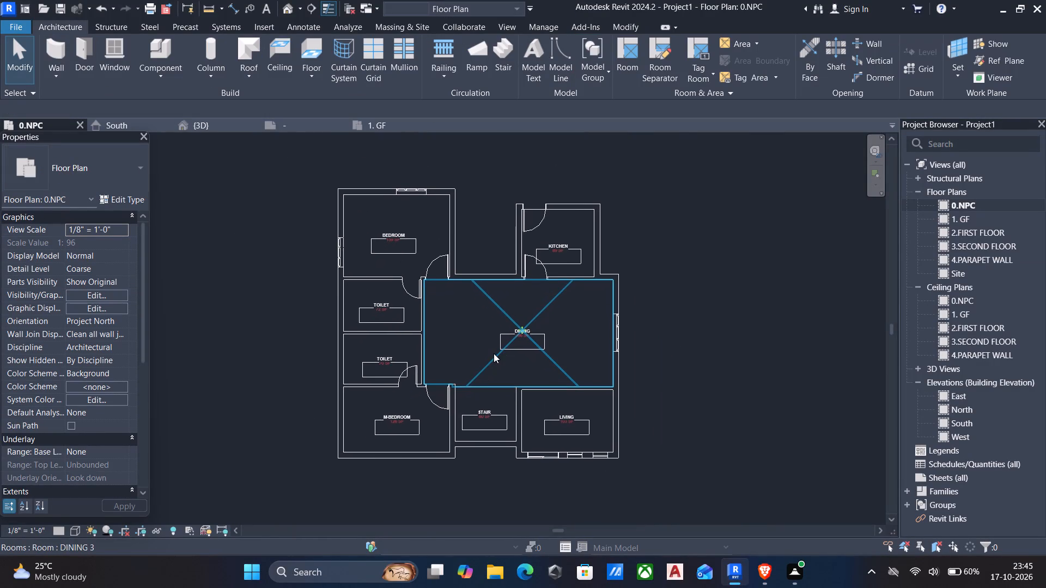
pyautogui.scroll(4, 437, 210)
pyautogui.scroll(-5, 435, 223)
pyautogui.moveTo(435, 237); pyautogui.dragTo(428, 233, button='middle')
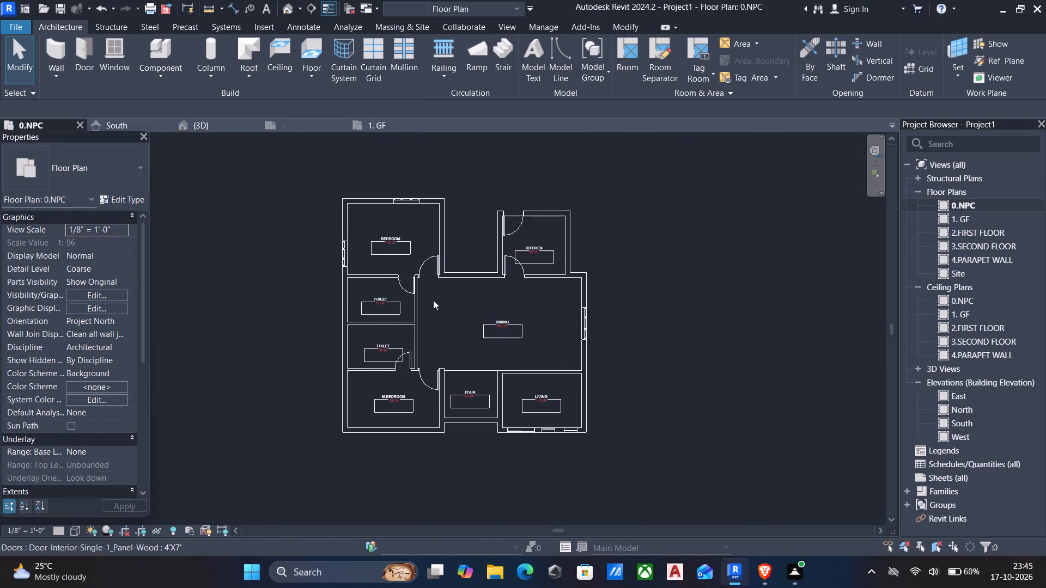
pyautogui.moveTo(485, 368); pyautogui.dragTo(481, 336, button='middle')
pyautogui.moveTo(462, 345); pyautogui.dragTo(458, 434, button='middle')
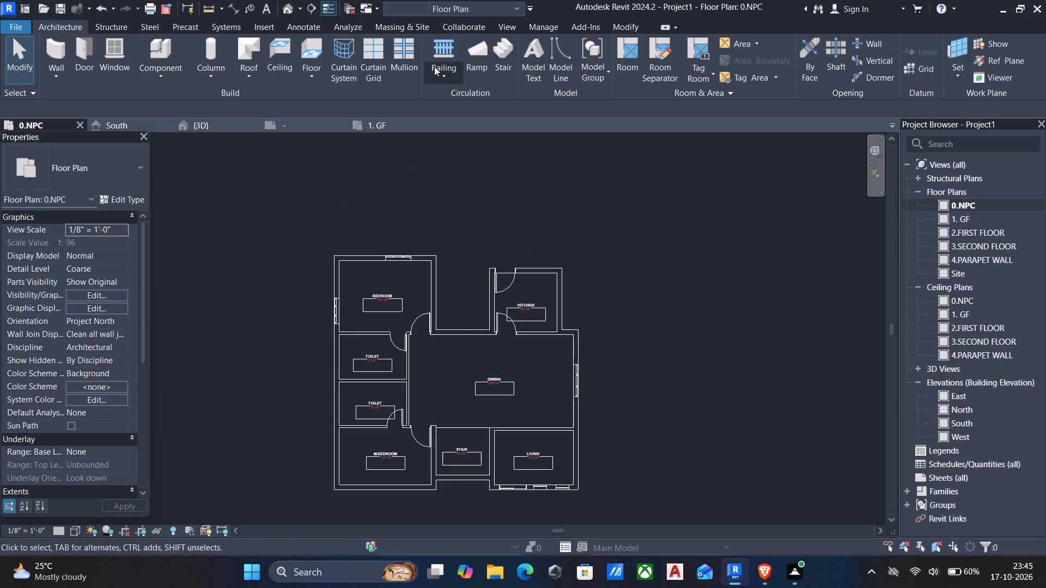
# In the 3D view, set the level of the single-panel wood door on the house's back side to 1. GF.
pyautogui.click(283, 9)
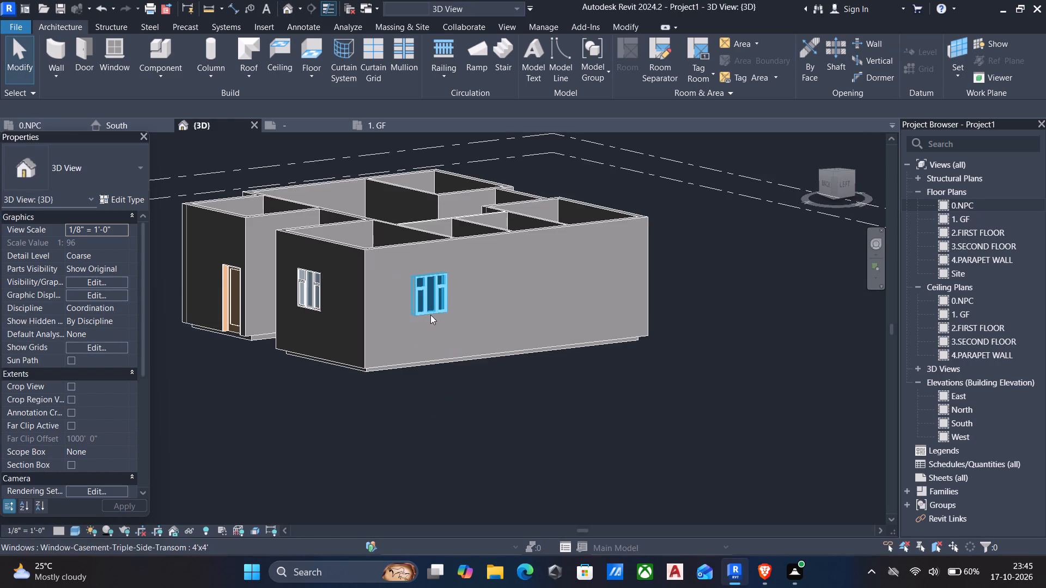
pyautogui.moveTo(461, 305); pyautogui.dragTo(472, 299, button='middle')
pyautogui.scroll(-2, 495, 310)
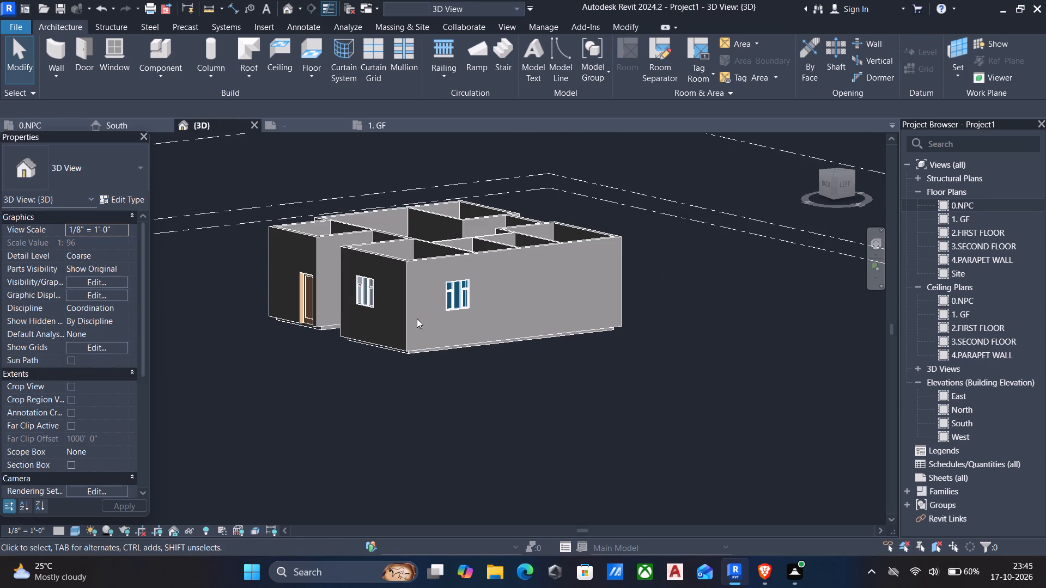
pyautogui.keyDown('shift'); pyautogui.moveTo(414, 322); pyautogui.dragTo(489, 320, button='middle'); pyautogui.keyUp('shift')
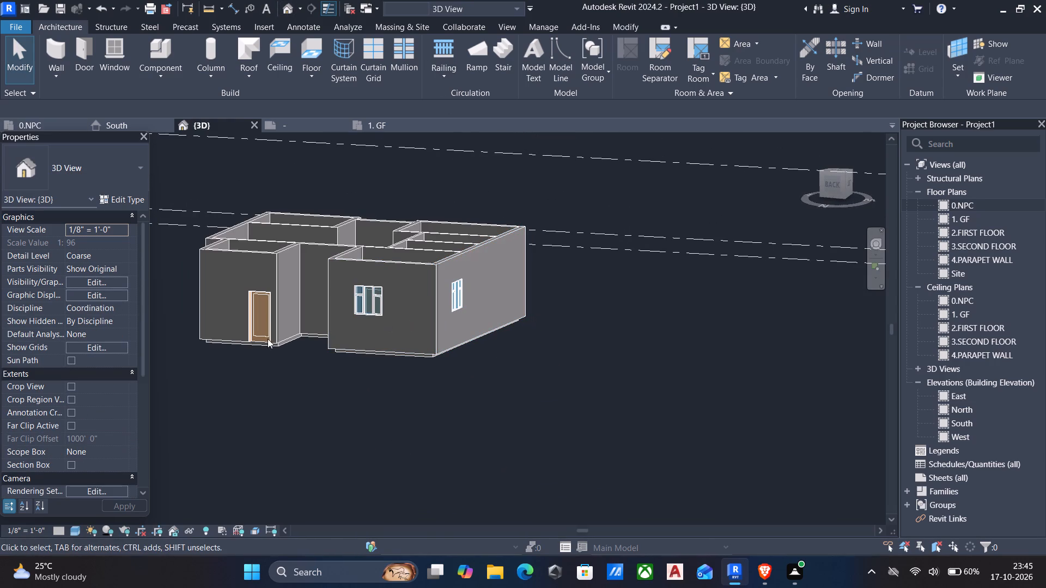
pyautogui.click(264, 335)
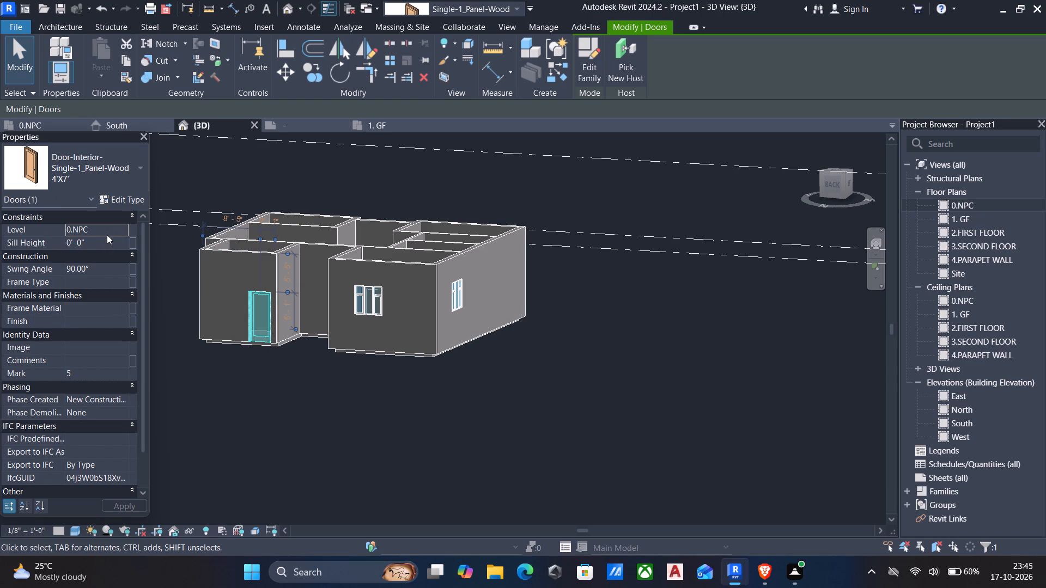
pyautogui.click(118, 231)
pyautogui.click(110, 250)
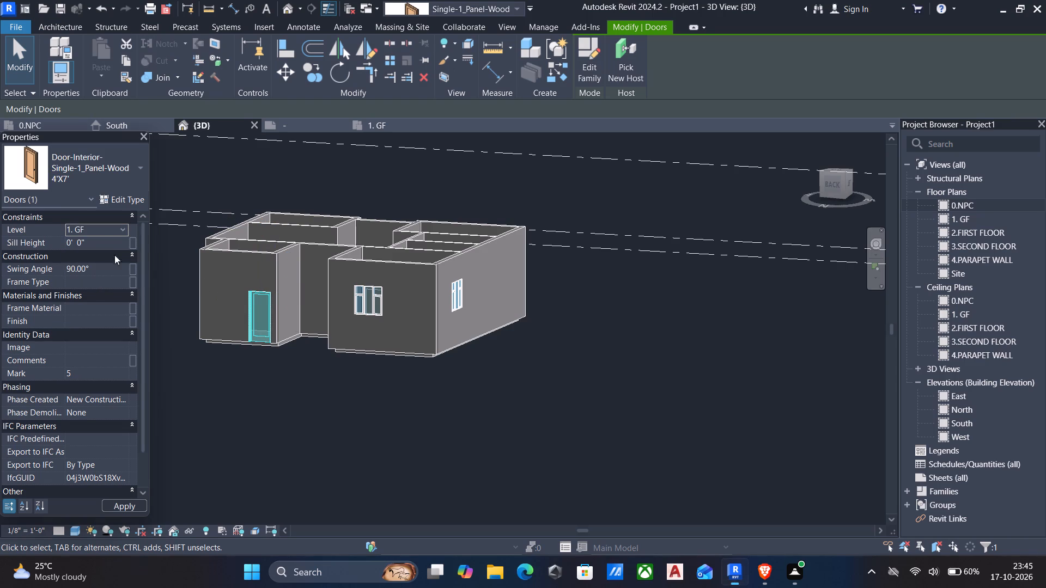
pyautogui.keyDown('shift'); pyautogui.moveTo(372, 326); pyautogui.dragTo(500, 321, button='middle'); pyautogui.keyUp('shift')
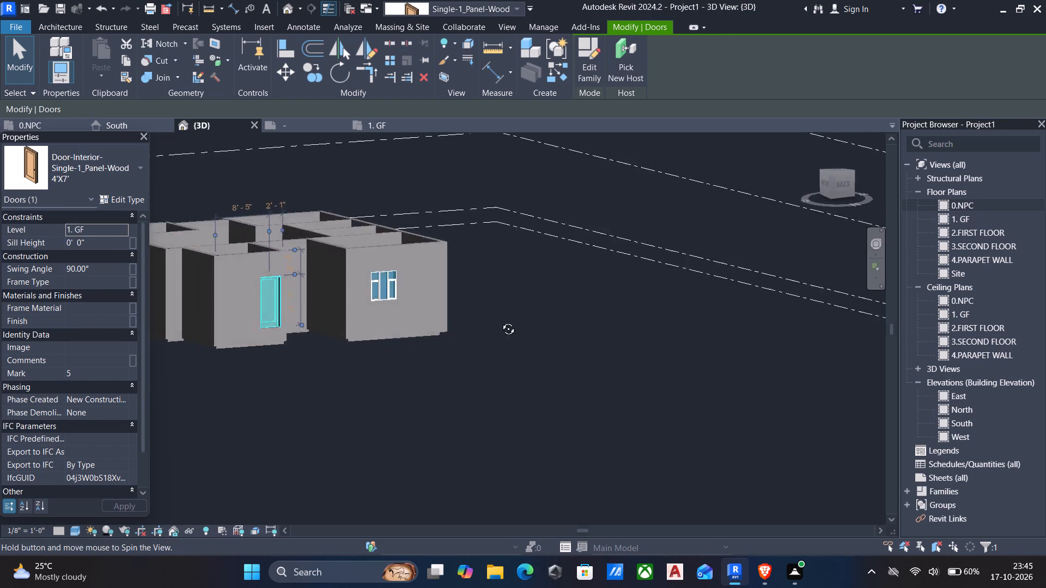
pyautogui.keyDown('shift'); pyautogui.moveTo(500, 321); pyautogui.dragTo(628, 317, button='middle'); pyautogui.keyUp('shift')
pyautogui.scroll(-4, 628, 317)
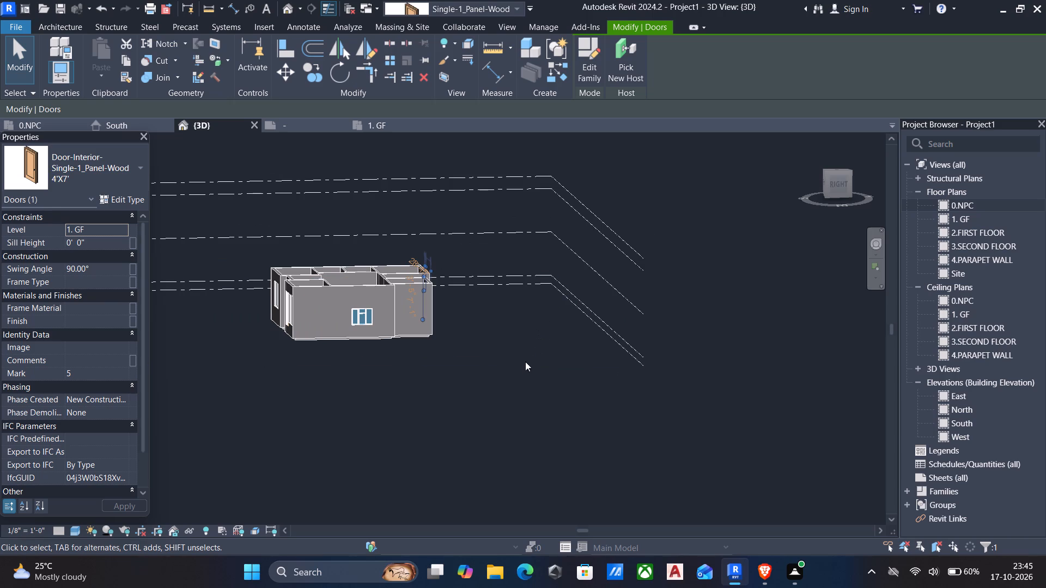
pyautogui.press('Escape')
# Place a vertical curtain grid line through the square front window, 2'-0" from one side and 4'-0" from the other.
pyautogui.keyDown('shift'); pyautogui.moveTo(484, 379); pyautogui.dragTo(532, 376, button='middle'); pyautogui.keyUp('shift')
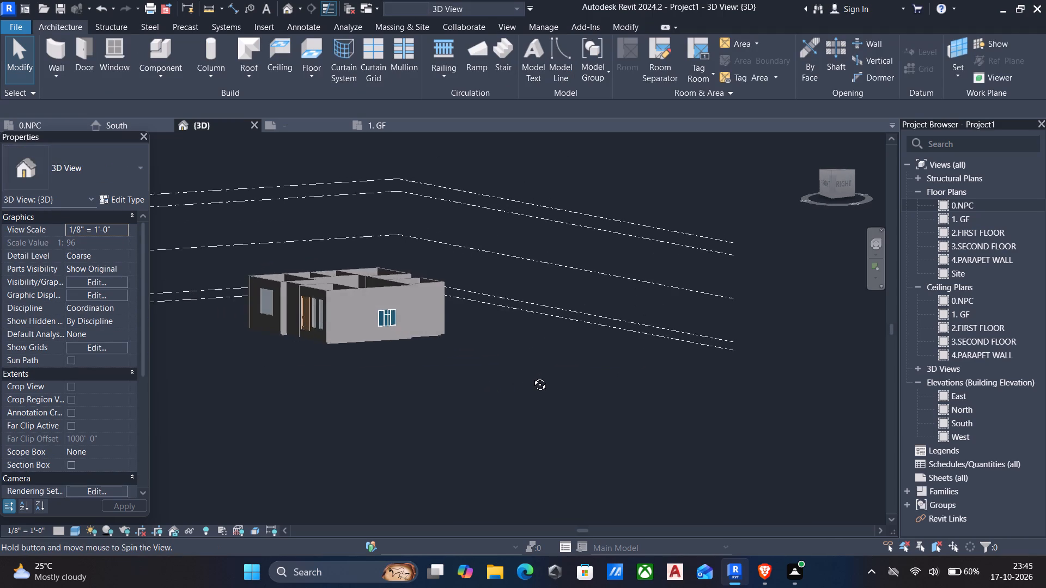
pyautogui.keyDown('shift'); pyautogui.moveTo(532, 376); pyautogui.dragTo(528, 383, button='middle'); pyautogui.keyUp('shift')
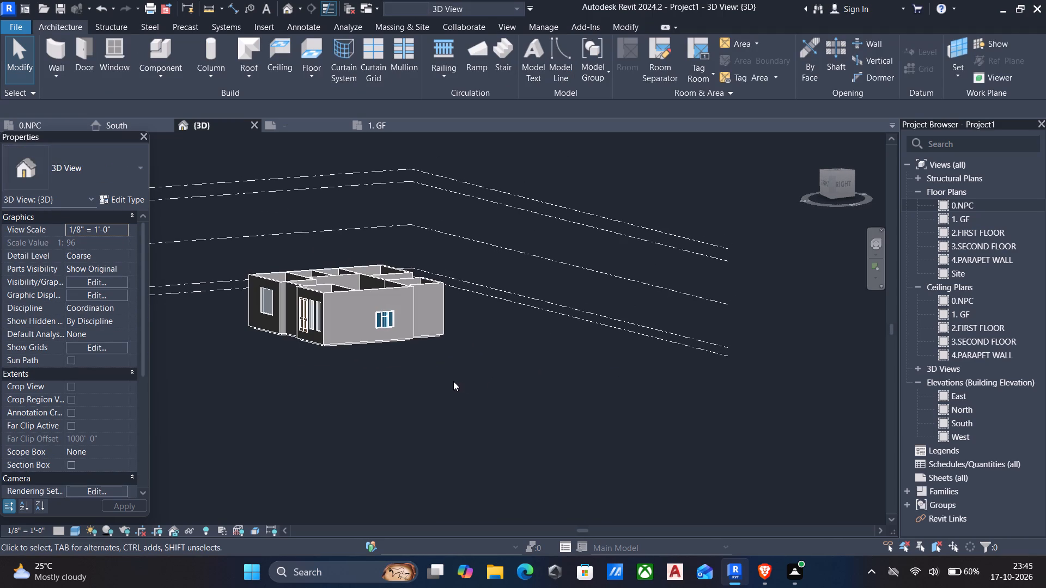
pyautogui.keyDown('shift'); pyautogui.moveTo(453, 381); pyautogui.dragTo(641, 355, button='middle'); pyautogui.keyUp('shift')
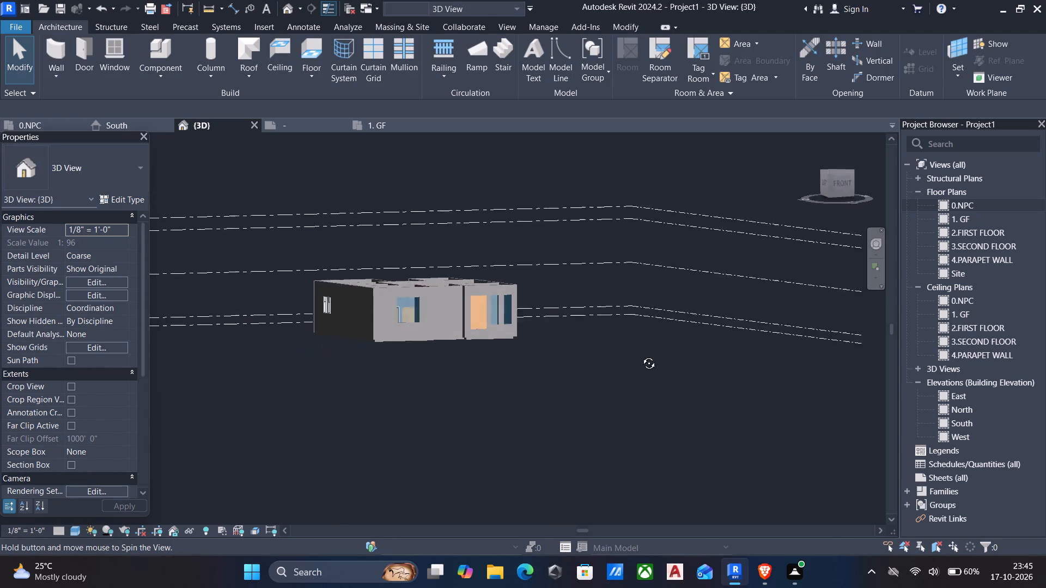
pyautogui.keyDown('shift'); pyautogui.moveTo(641, 355); pyautogui.dragTo(570, 375, button='middle'); pyautogui.keyUp('shift')
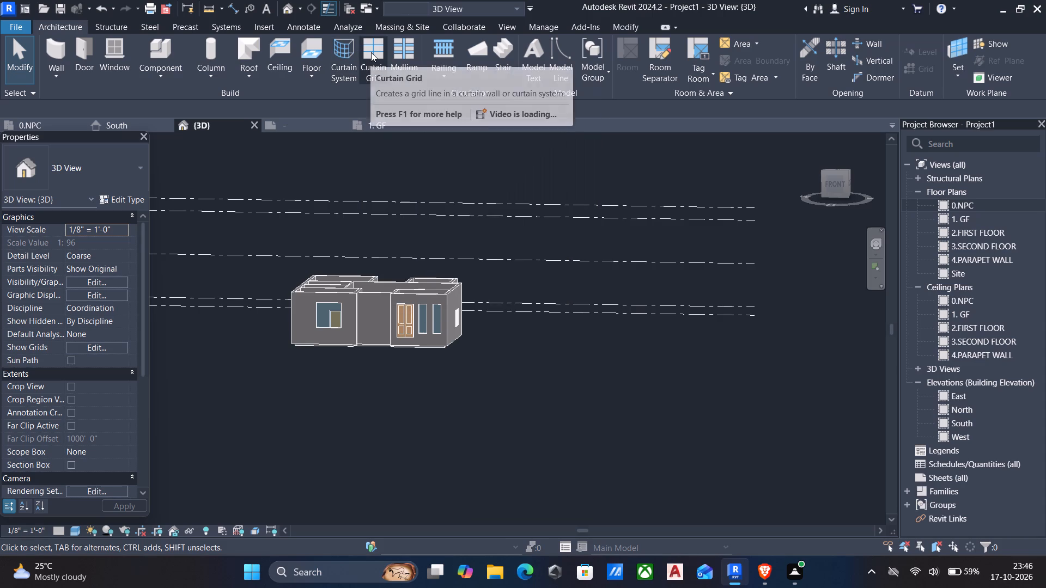
pyautogui.click(371, 52)
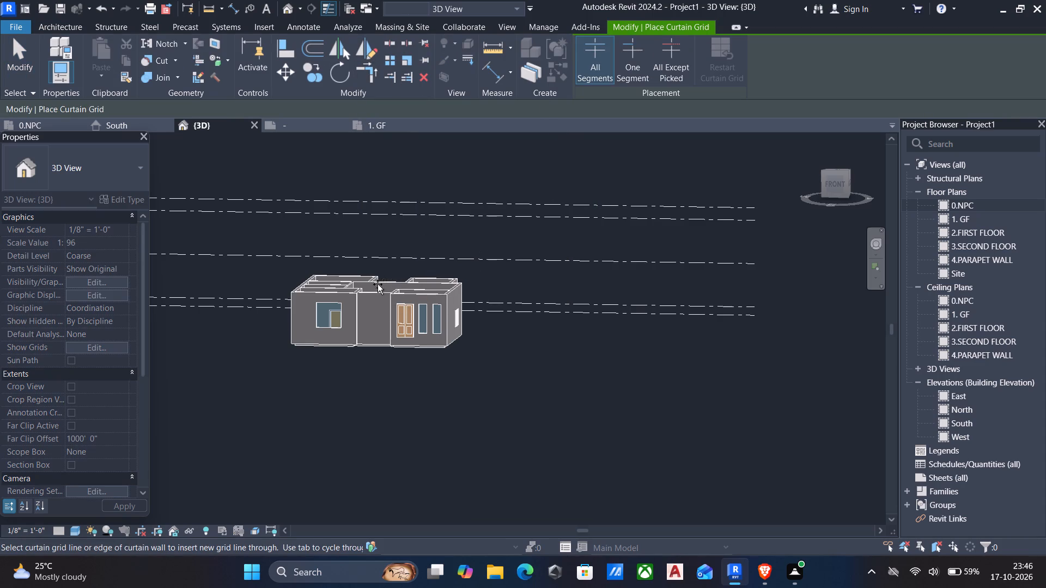
pyautogui.scroll(4, 347, 306)
pyautogui.moveTo(345, 321); pyautogui.dragTo(442, 320, button='middle')
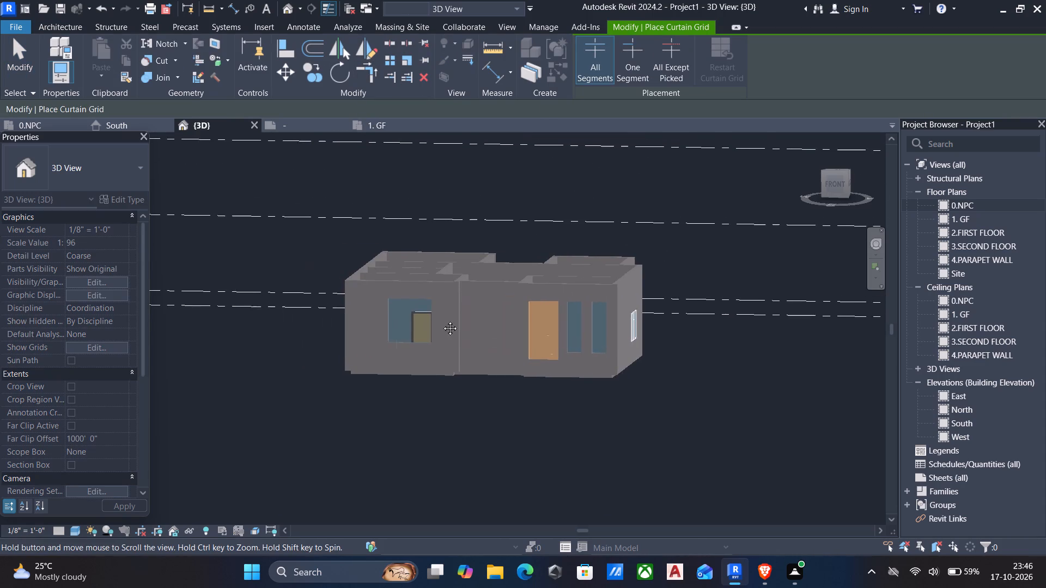
pyautogui.moveTo(442, 320); pyautogui.dragTo(452, 320, button='middle')
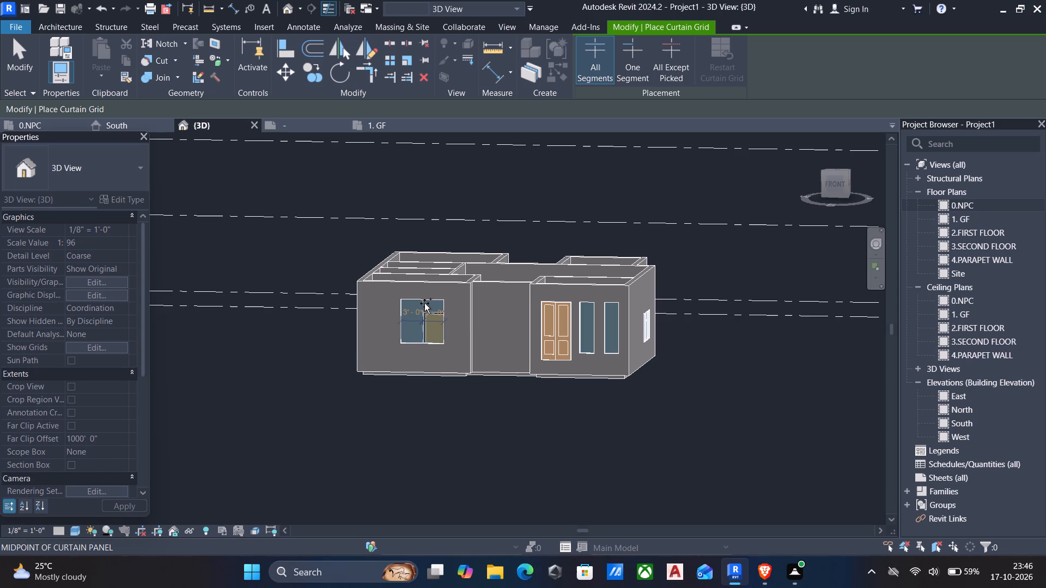
pyautogui.scroll(7, 424, 303)
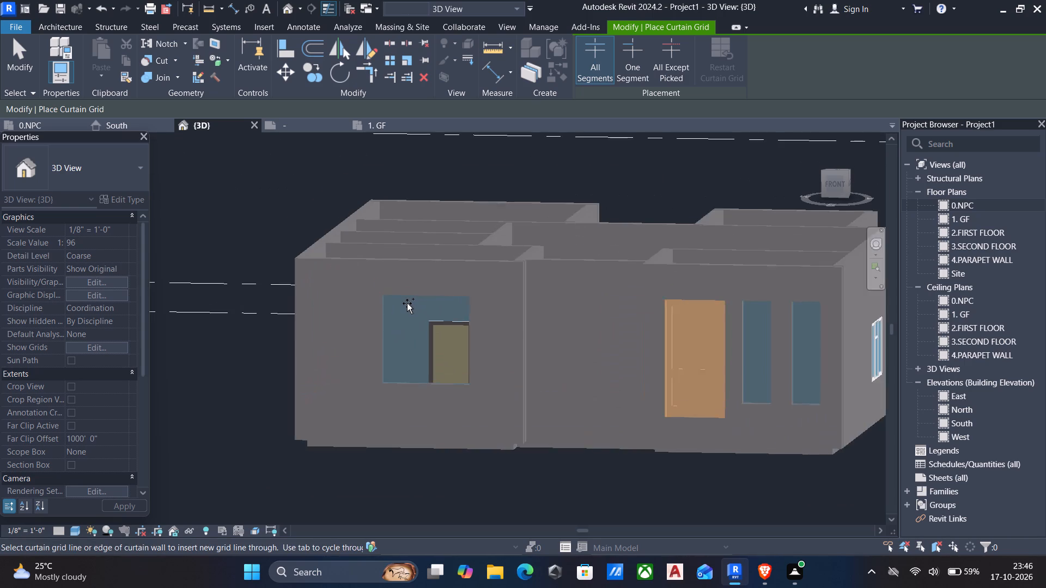
pyautogui.click(410, 298)
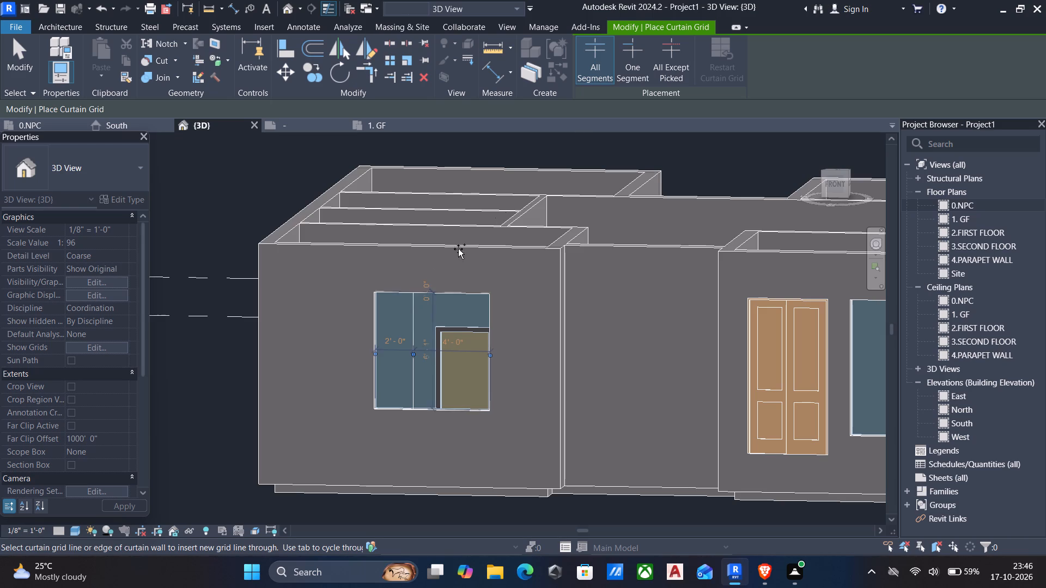
# Add two one-segment horizontal grid lines across the 4'-0" wide part of the square front window, dividing it into 2'-0" high panels.
pyautogui.click(629, 49)
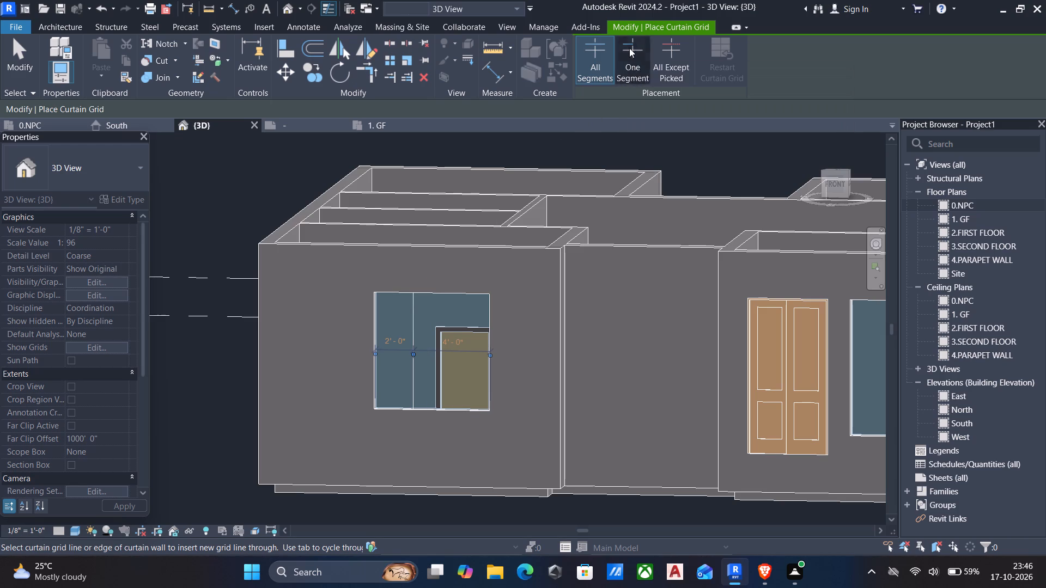
pyautogui.click(415, 320)
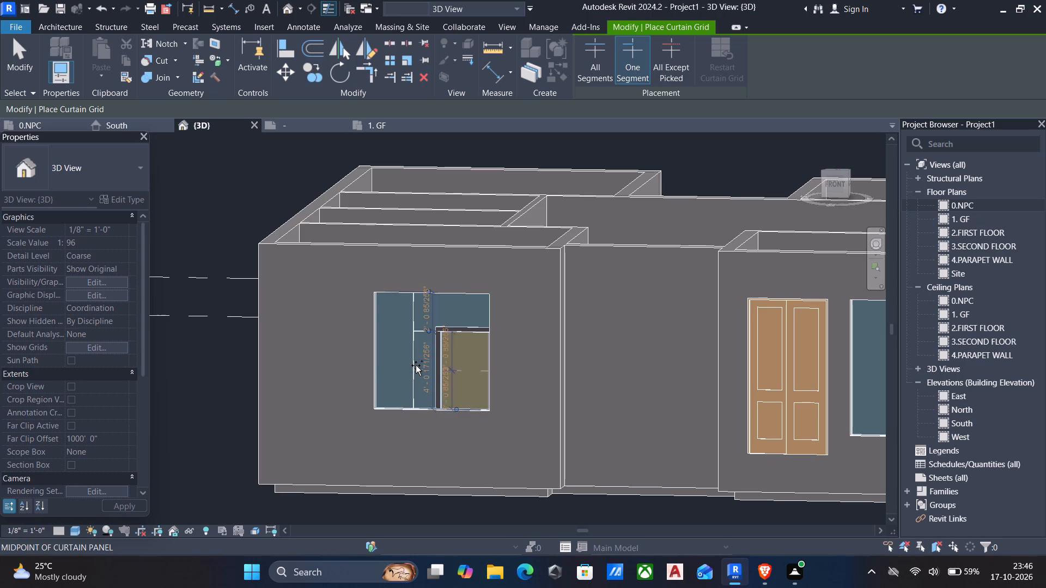
pyautogui.scroll(3, 416, 372)
pyautogui.click(415, 372)
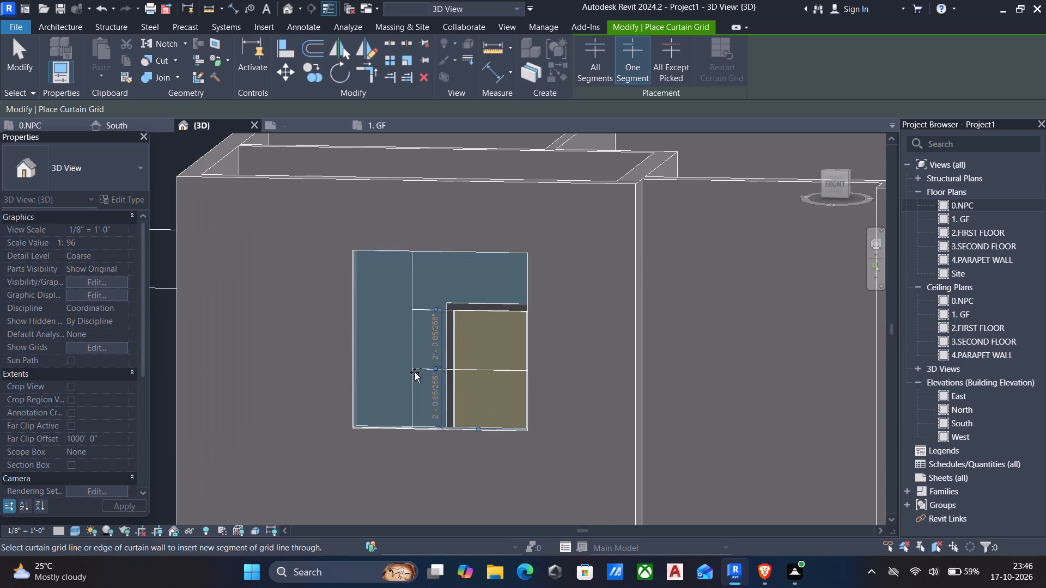
pyautogui.scroll(-5, 479, 378)
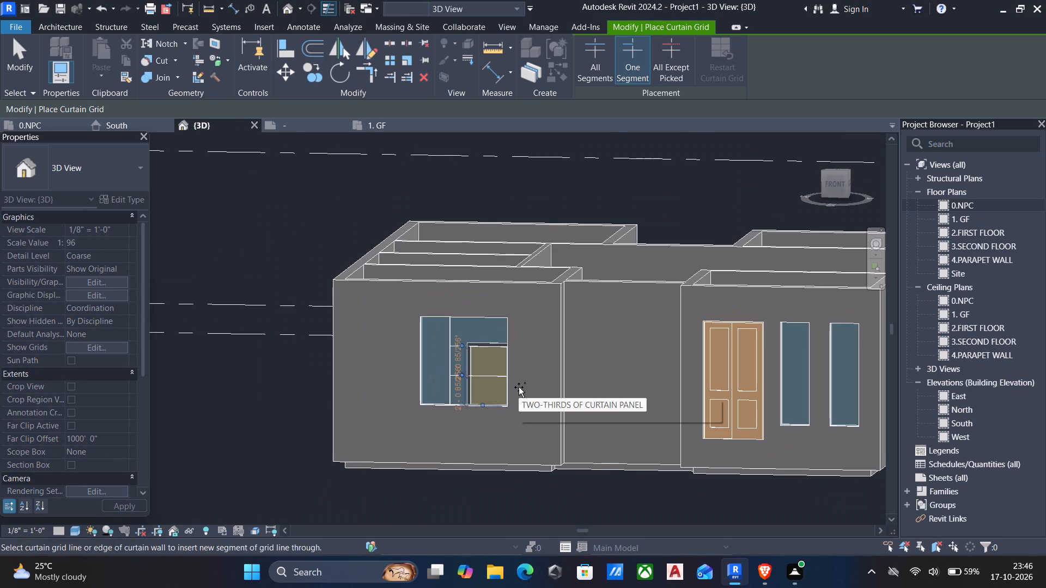
pyautogui.moveTo(560, 401); pyautogui.dragTo(529, 430, button='middle')
pyautogui.scroll(-1, 529, 430)
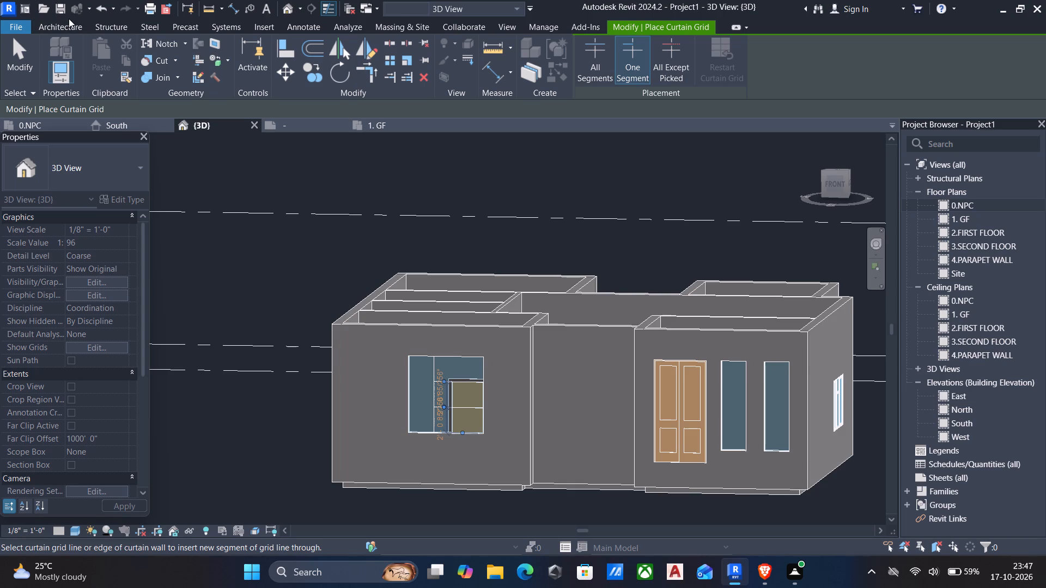
# Place three horizontal curtain grid lines in the narrow glazing nearest the front double door, spaced 0'-10" apart from its top edge down.
pyautogui.click(59, 25)
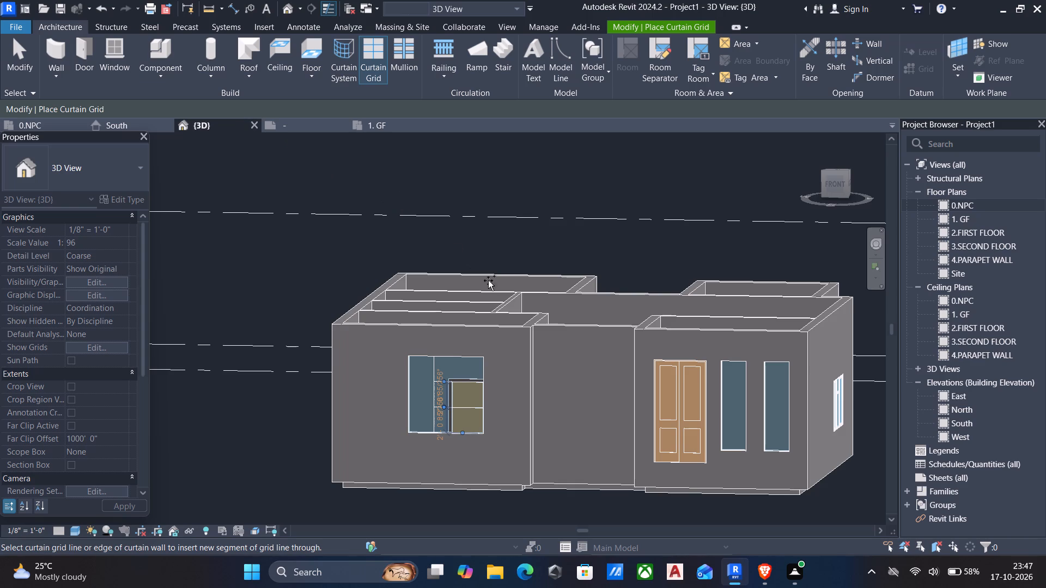
pyautogui.click(375, 54)
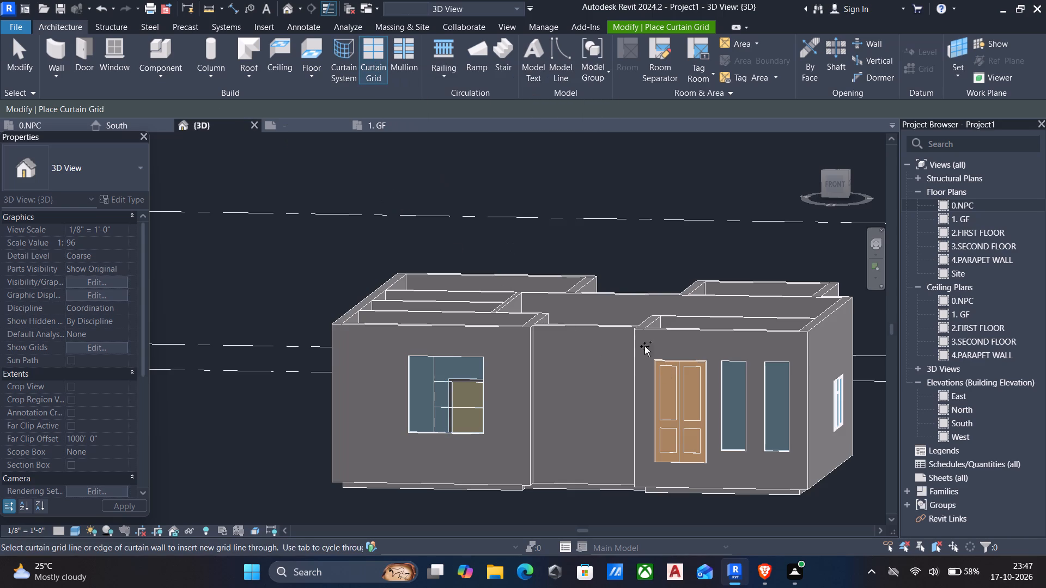
pyautogui.moveTo(649, 354); pyautogui.dragTo(575, 327, button='middle')
pyautogui.scroll(4, 649, 339)
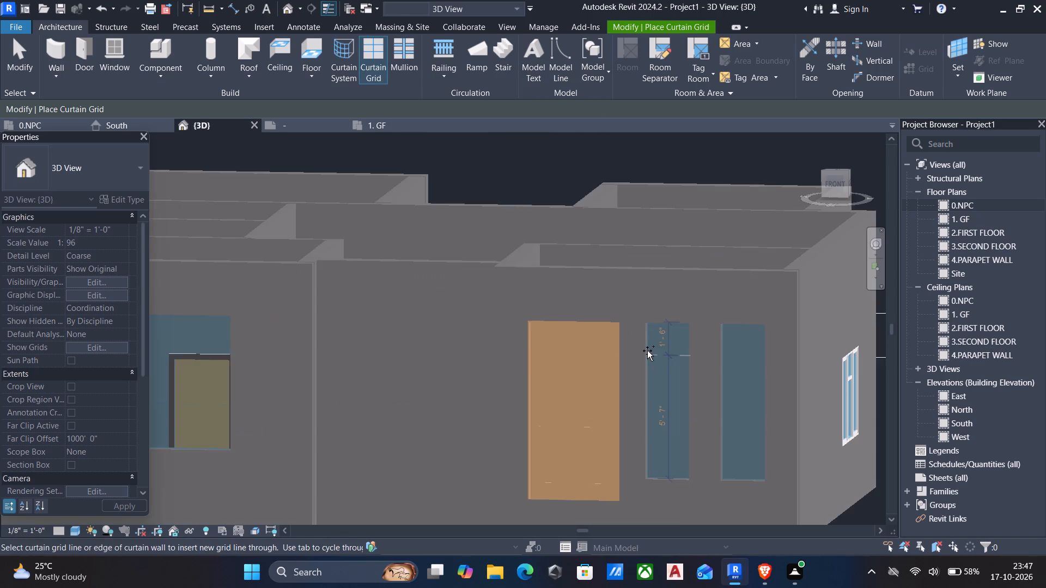
pyautogui.scroll(4, 647, 350)
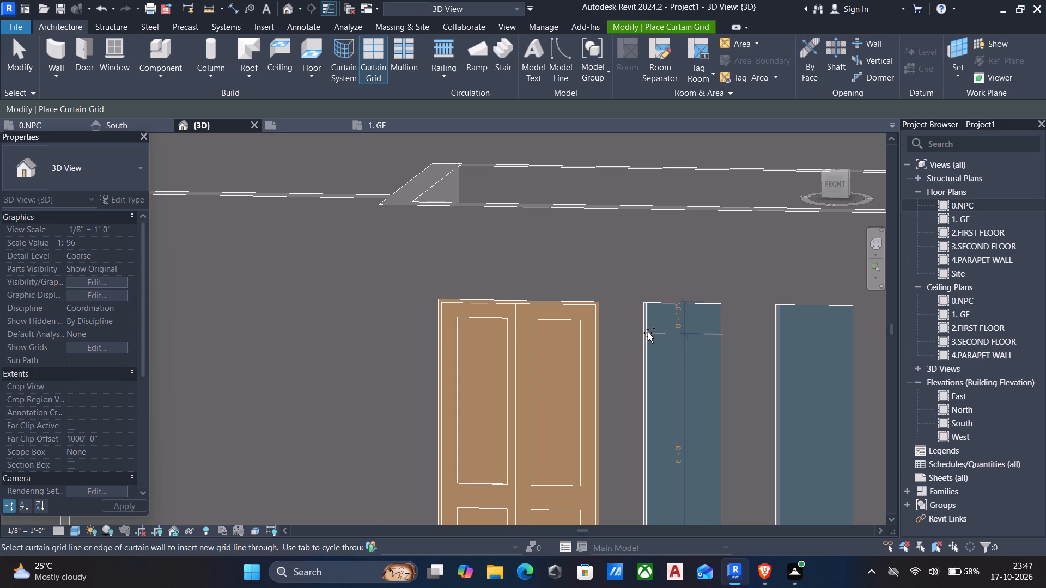
pyautogui.click(648, 333)
pyautogui.scroll(4, 646, 358)
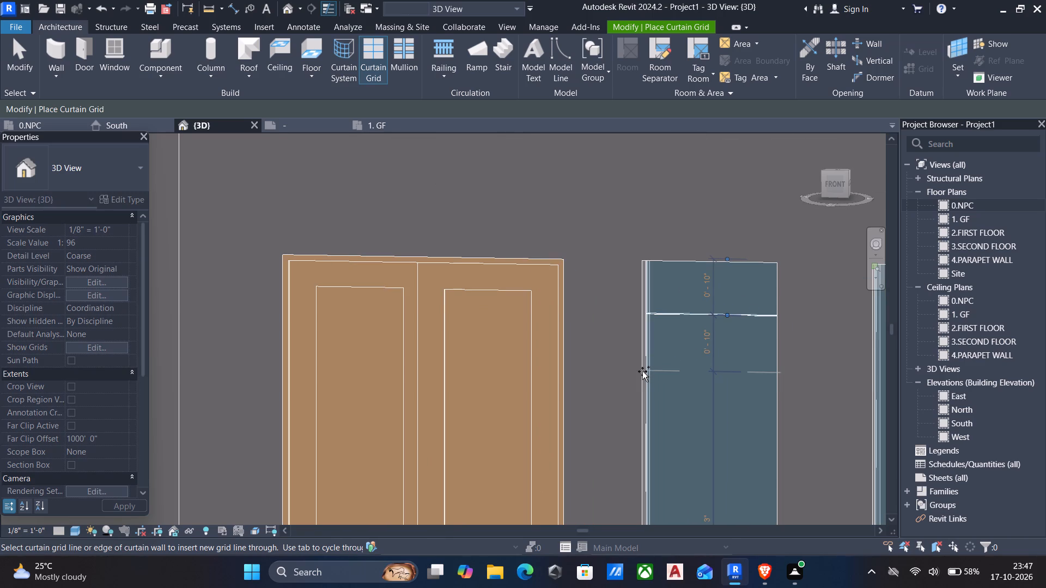
pyautogui.click(642, 371)
pyautogui.moveTo(640, 414); pyautogui.dragTo(642, 371, button='middle')
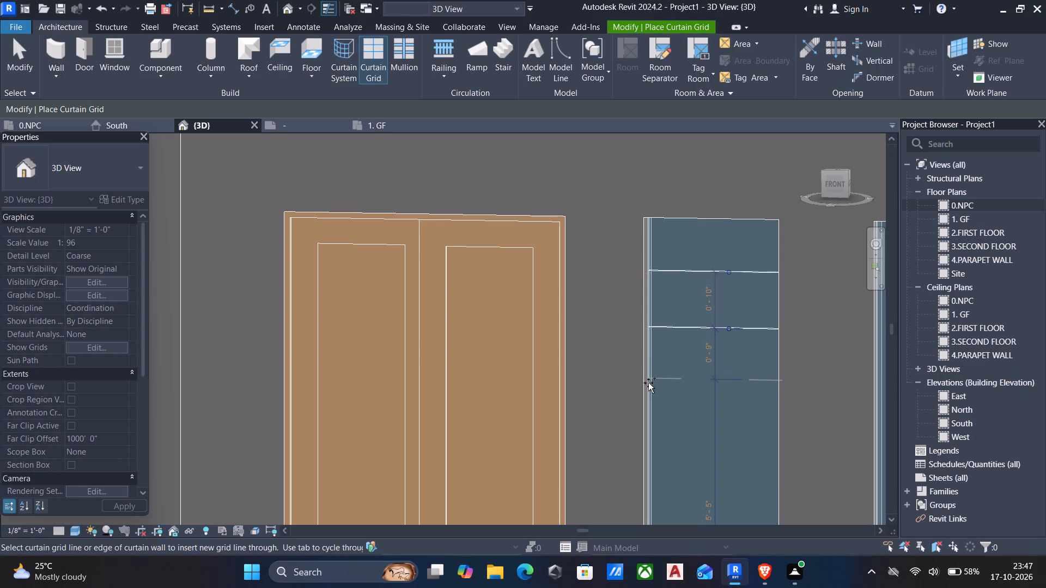
pyautogui.click(648, 383)
# Add four more horizontal curtain grid lines down the narrow glazing nearest the front double door, each 0'-10" below the previous one.
pyautogui.moveTo(652, 426); pyautogui.dragTo(624, 295, button='middle')
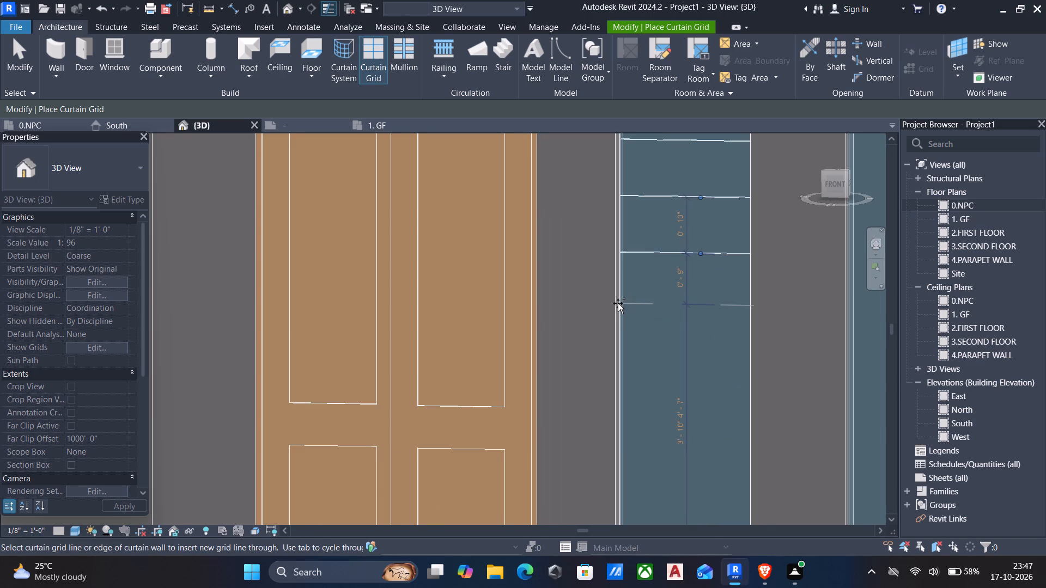
pyautogui.click(618, 307)
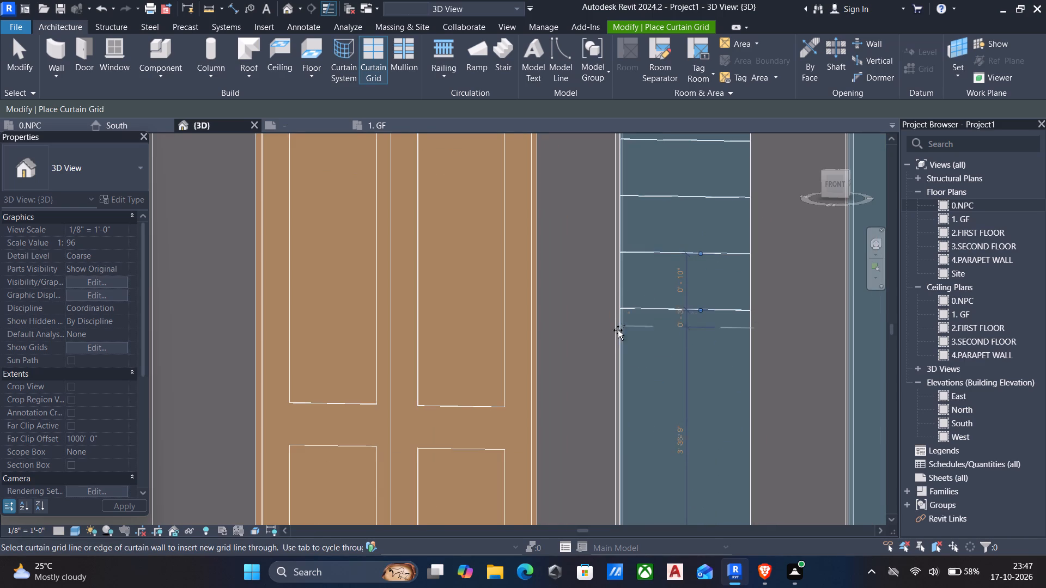
pyautogui.click(618, 364)
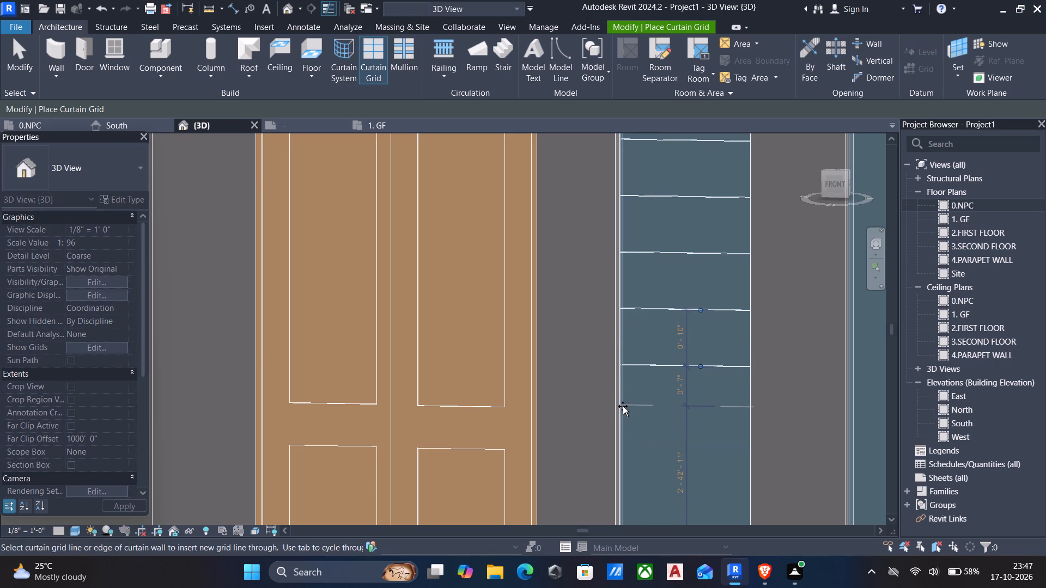
pyautogui.moveTo(619, 412); pyautogui.dragTo(601, 383, button='middle')
pyautogui.scroll(1, 601, 383)
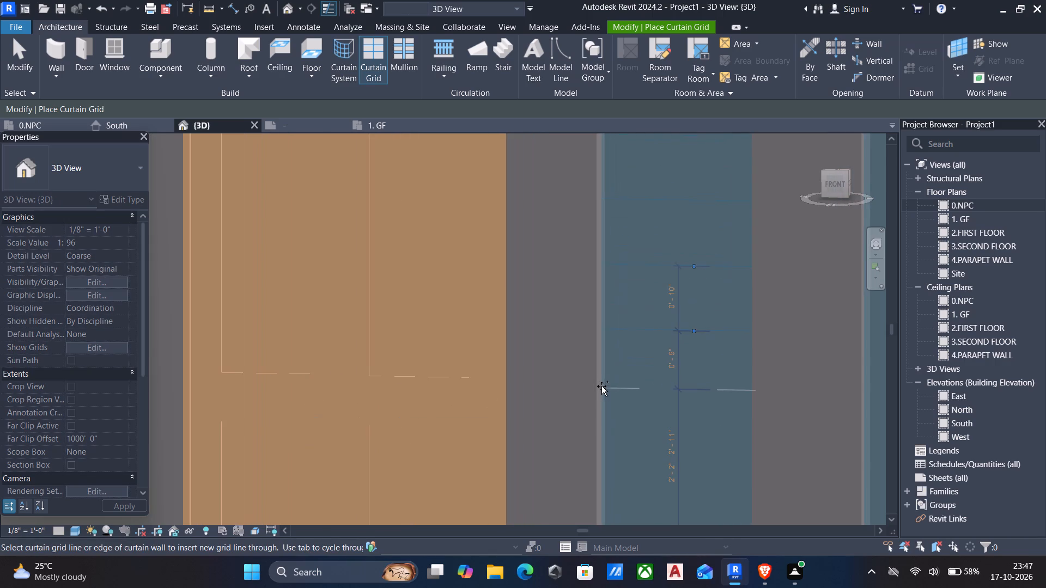
pyautogui.scroll(5, 606, 389)
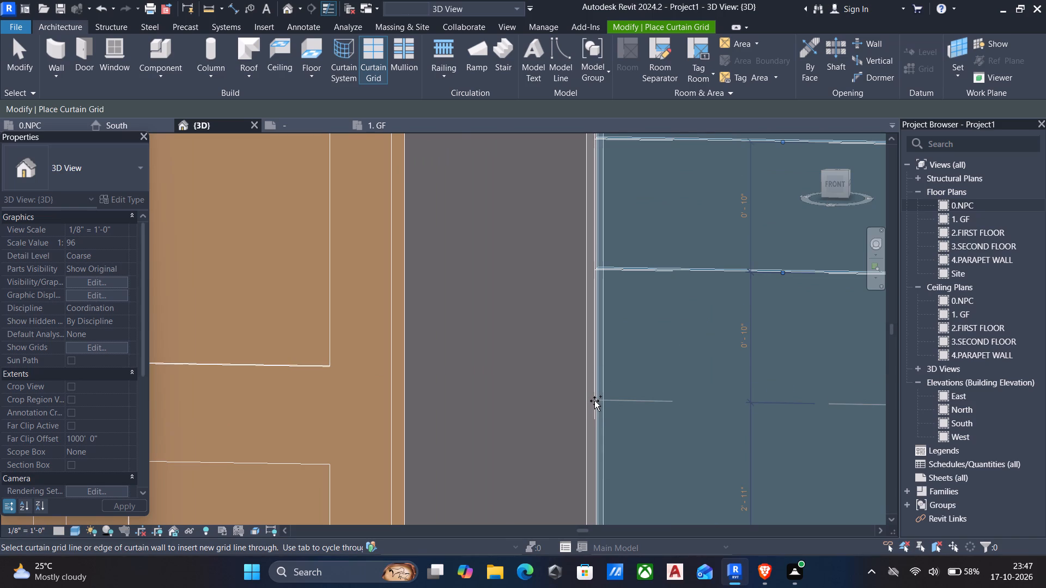
pyautogui.click(594, 401)
pyautogui.moveTo(622, 439); pyautogui.dragTo(584, 327, button='middle')
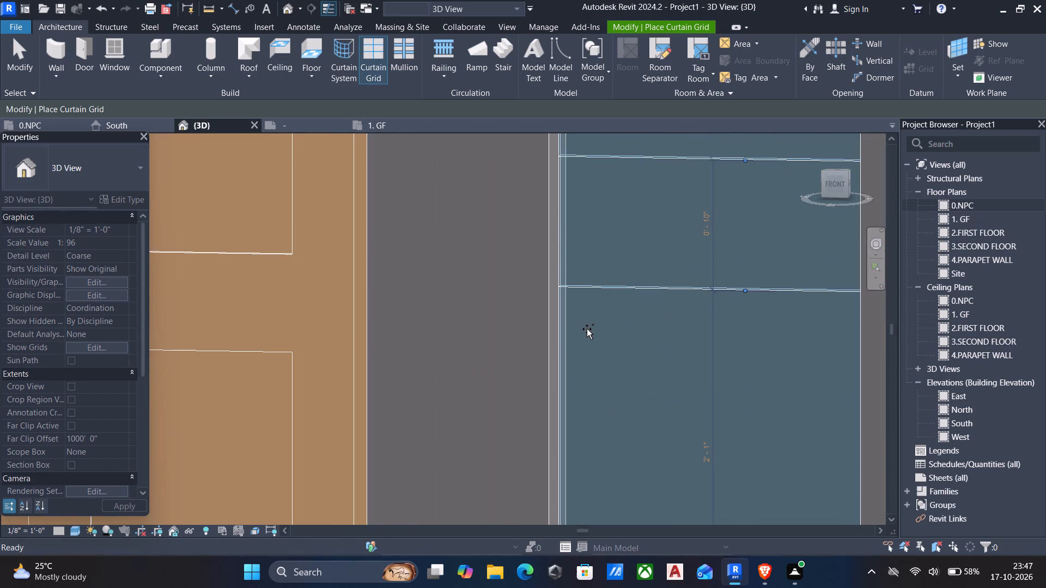
pyautogui.moveTo(585, 379); pyautogui.dragTo(539, 332, button='middle')
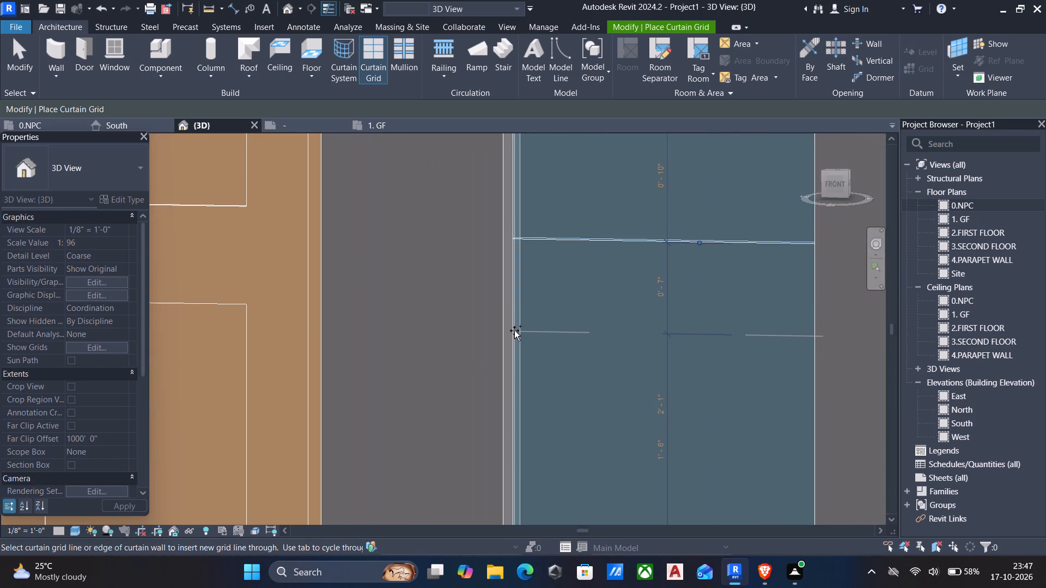
pyautogui.moveTo(514, 331); pyautogui.dragTo(503, 305, button='middle')
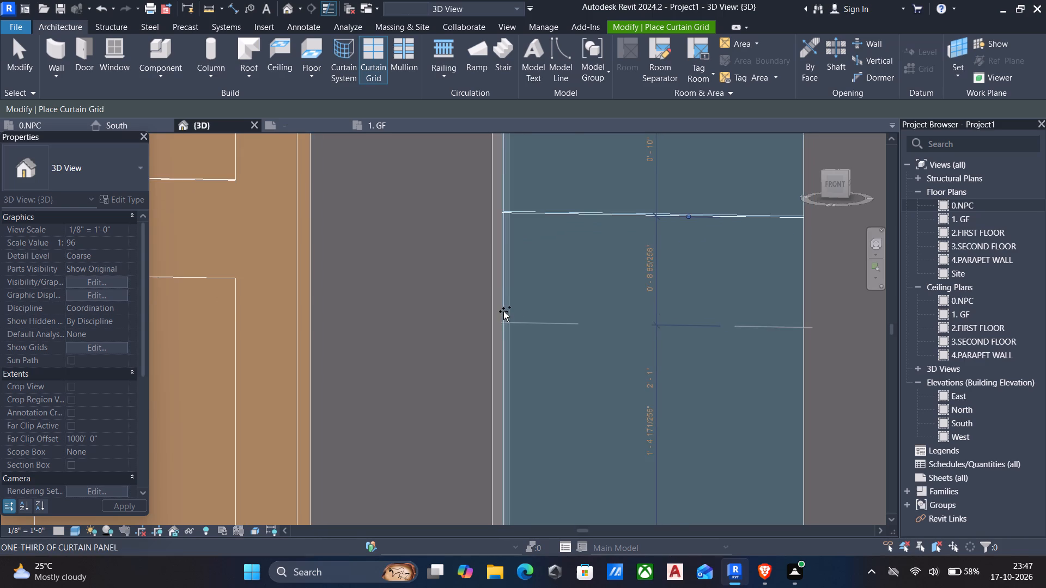
pyautogui.scroll(3, 503, 312)
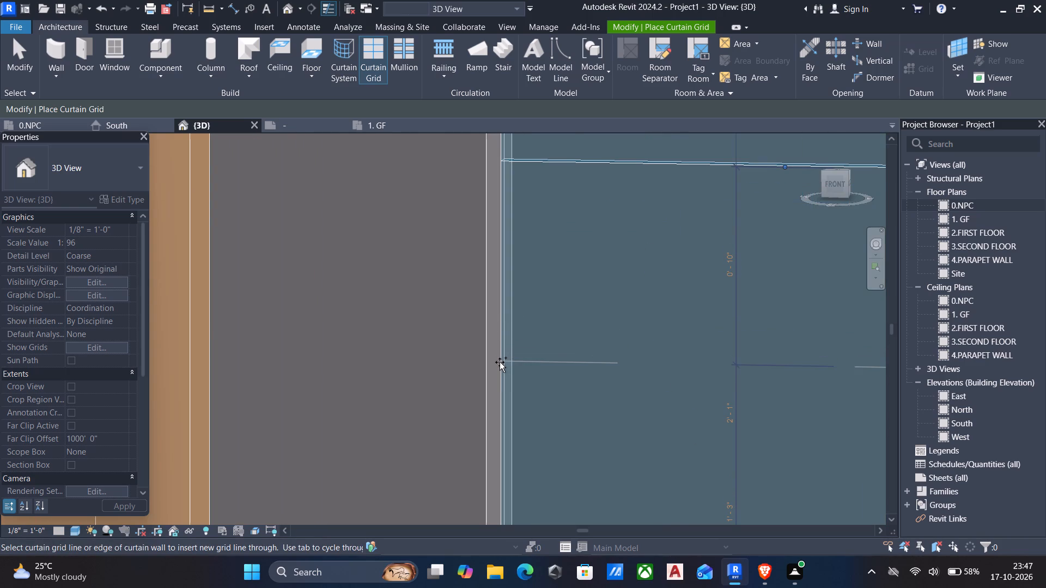
pyautogui.click(500, 362)
# Place a last horizontal grid line in the bottom panel of that narrow glazing, about 0'-8 1/2" below the line above.
pyautogui.moveTo(526, 373); pyautogui.dragTo(490, 306, button='middle')
pyautogui.scroll(-3, 490, 306)
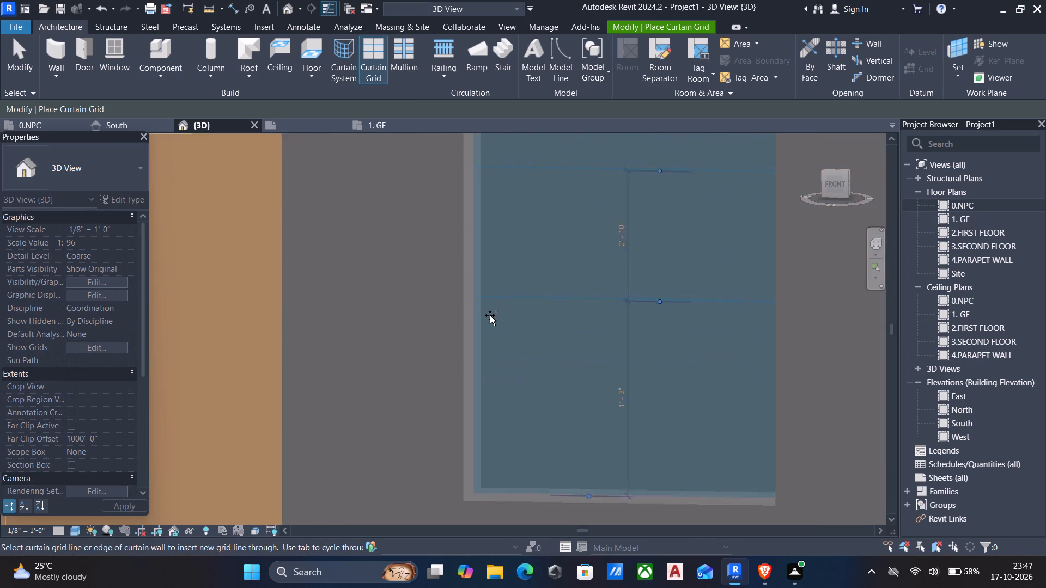
pyautogui.scroll(-2, 490, 315)
pyautogui.scroll(4, 481, 376)
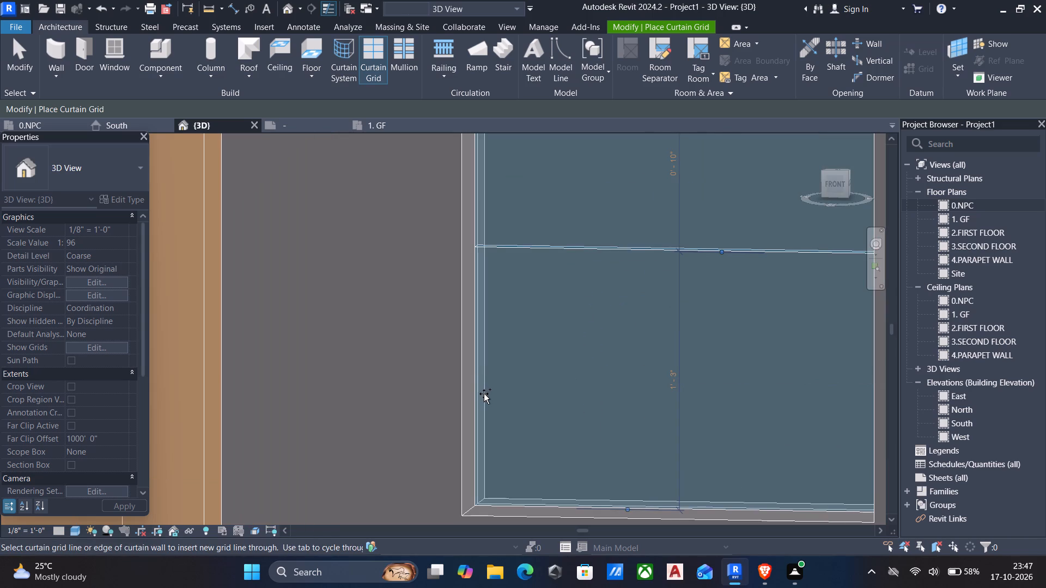
pyautogui.scroll(3, 484, 394)
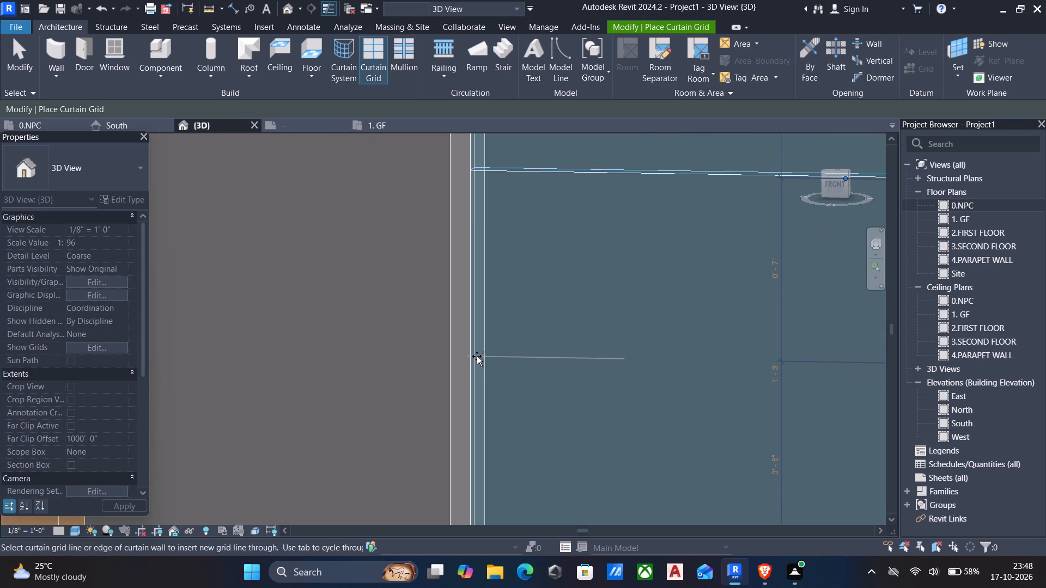
pyautogui.click(472, 394)
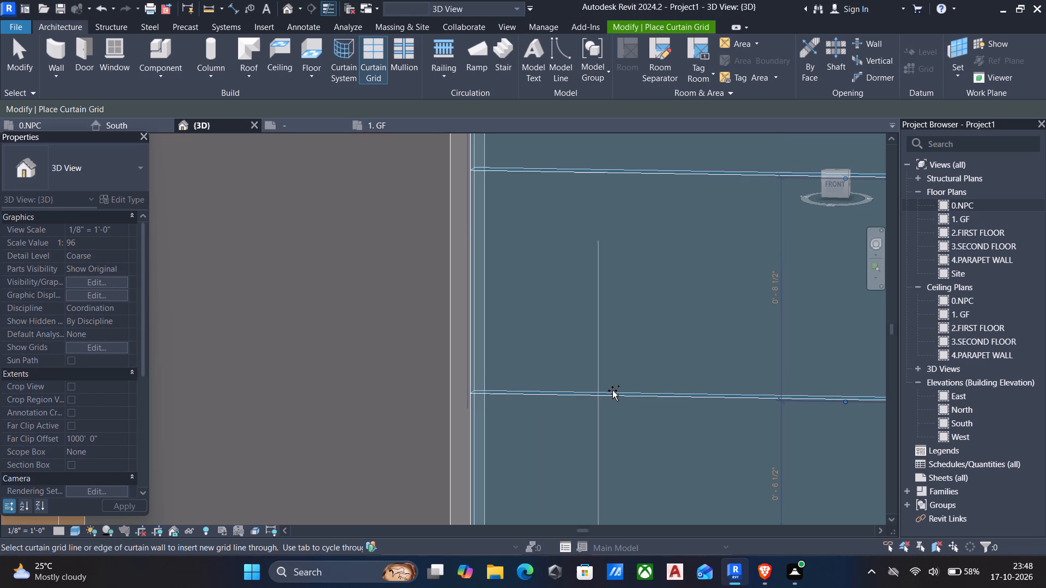
pyautogui.press('Escape')
pyautogui.press('Escape')
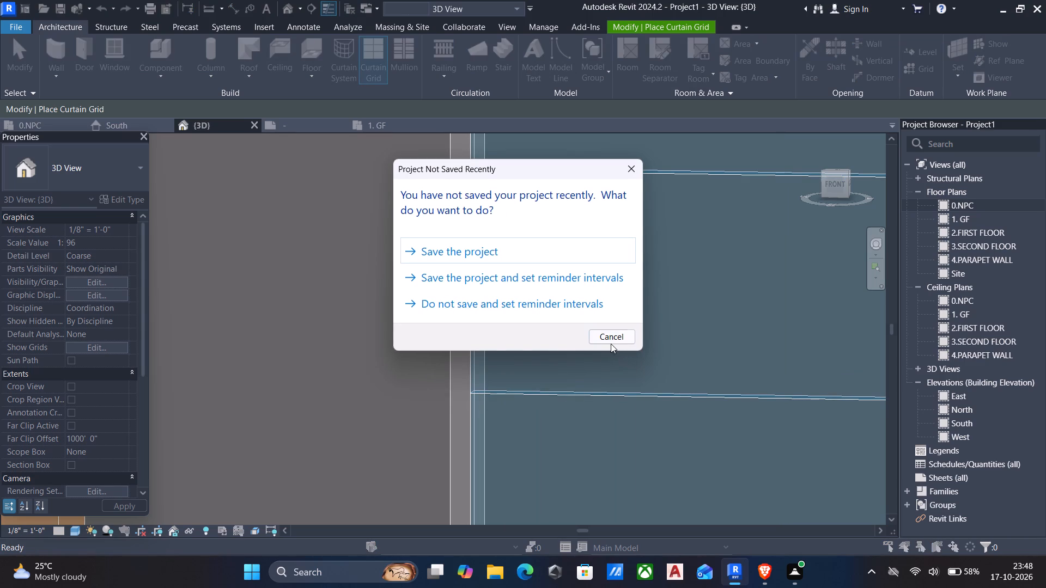
pyautogui.click(610, 340)
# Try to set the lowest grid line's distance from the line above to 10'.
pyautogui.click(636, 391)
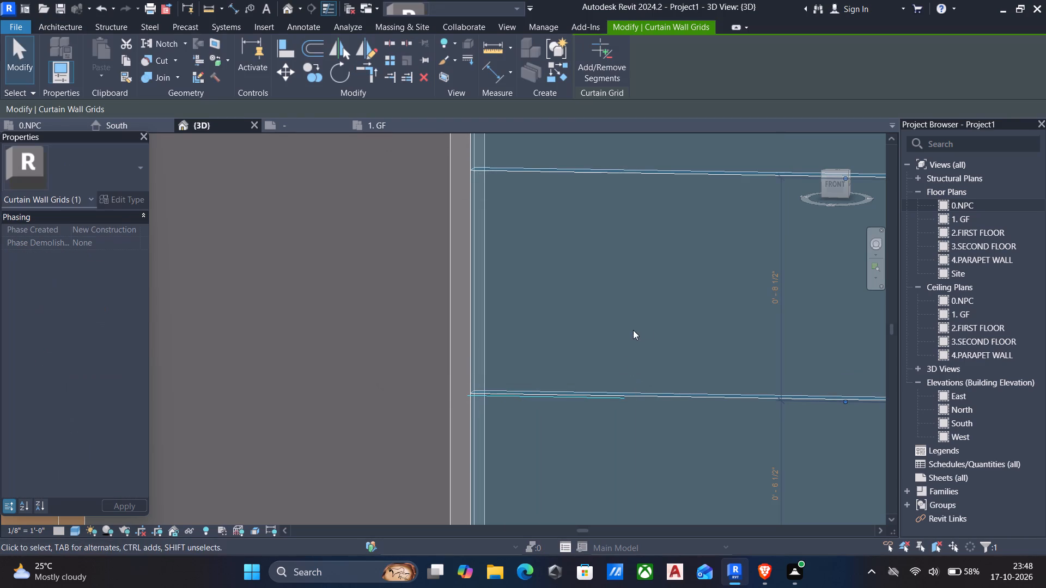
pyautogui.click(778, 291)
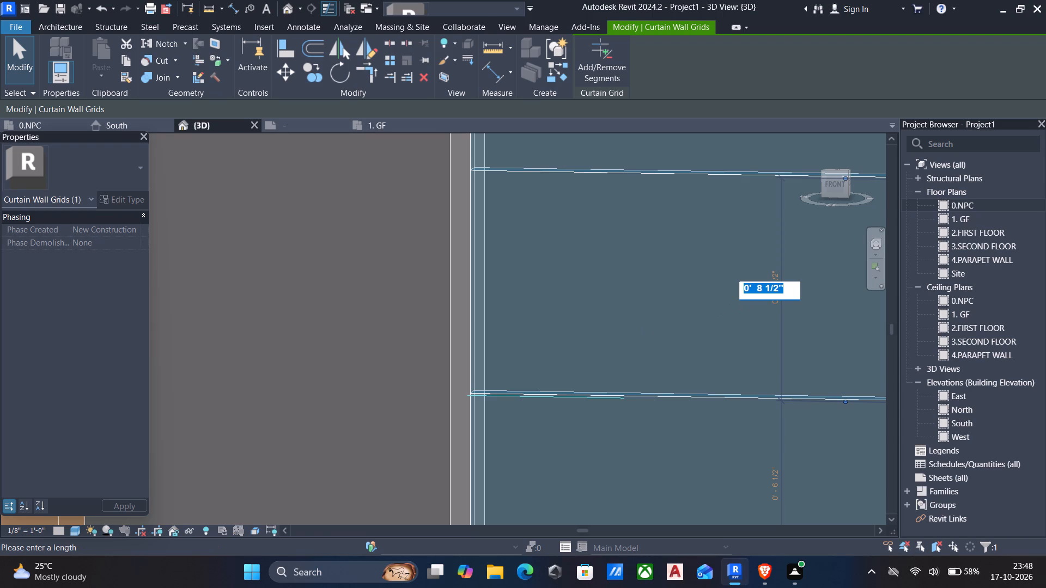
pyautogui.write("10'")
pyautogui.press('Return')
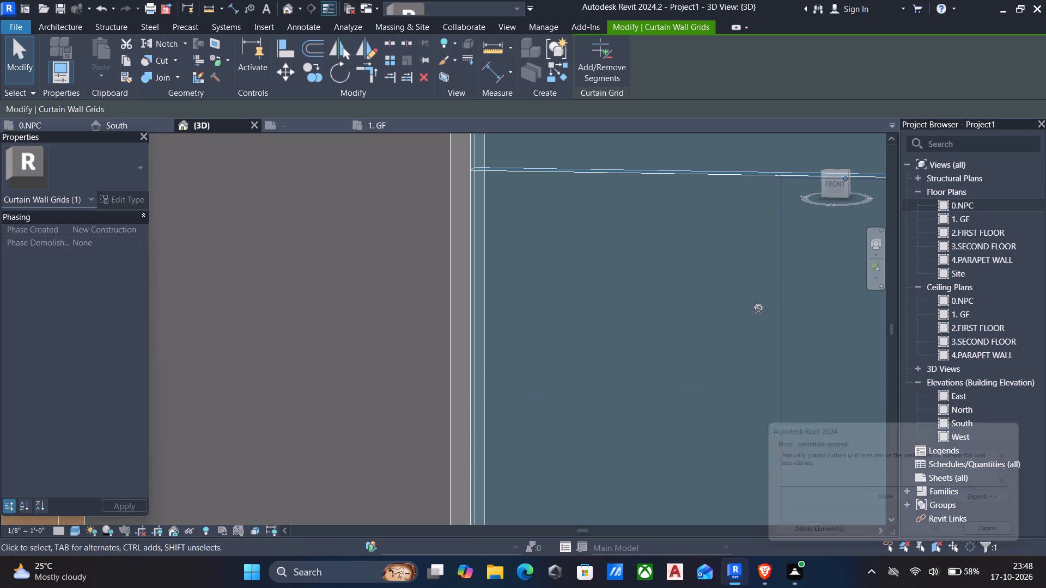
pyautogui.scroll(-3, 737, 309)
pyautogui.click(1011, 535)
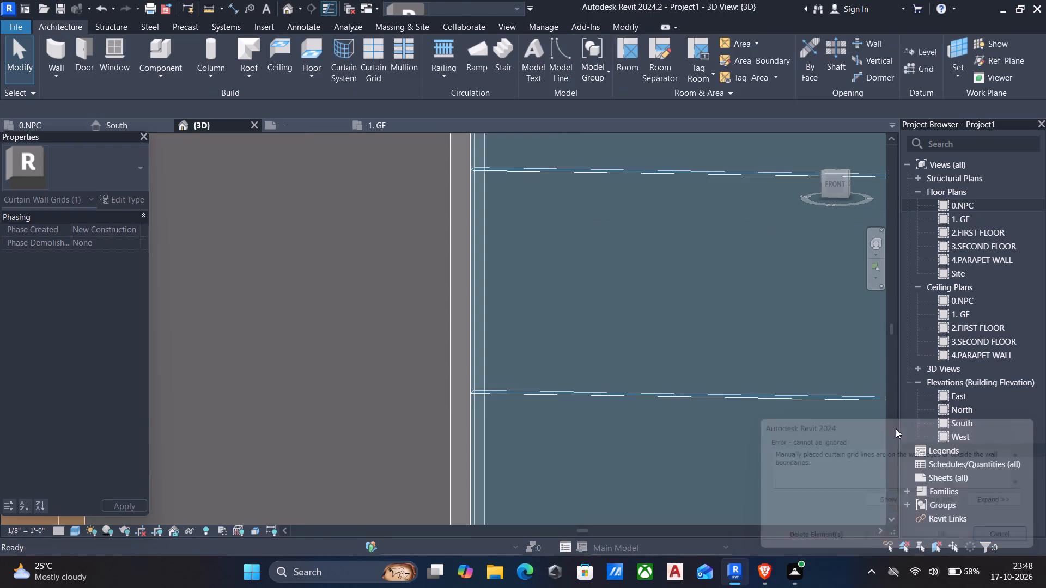
# Set the lowest grid line's distance from the line above to 10" in the narrow glazing nearest the double door.
pyautogui.scroll(-3, 878, 416)
pyautogui.moveTo(773, 406); pyautogui.dragTo(455, 360, button='middle')
pyautogui.click(477, 358)
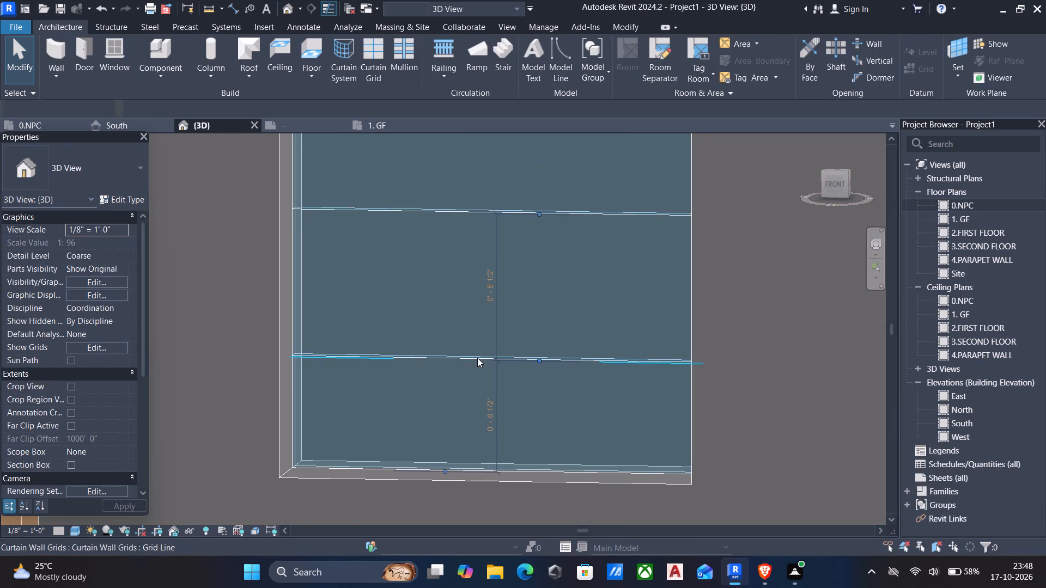
pyautogui.click(487, 300)
pyautogui.write('10"')
pyautogui.press('Return')
pyautogui.scroll(-5, 652, 392)
pyautogui.moveTo(678, 406); pyautogui.dragTo(587, 407, button='middle')
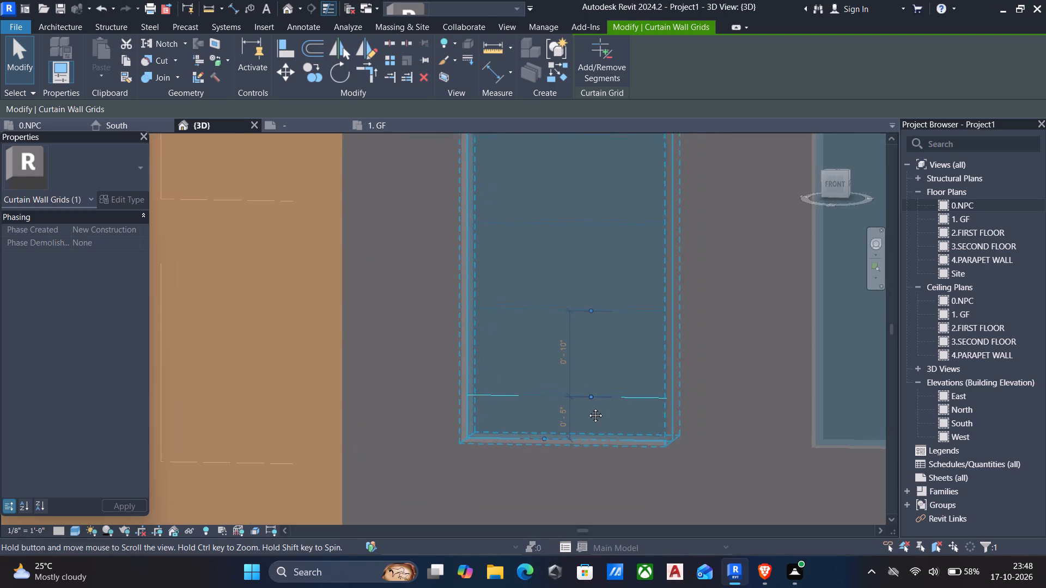
pyautogui.moveTo(587, 407); pyautogui.dragTo(508, 407, button='middle')
pyautogui.scroll(-4, 512, 404)
pyautogui.moveTo(566, 390); pyautogui.dragTo(536, 455, button='middle')
pyautogui.scroll(-2, 536, 456)
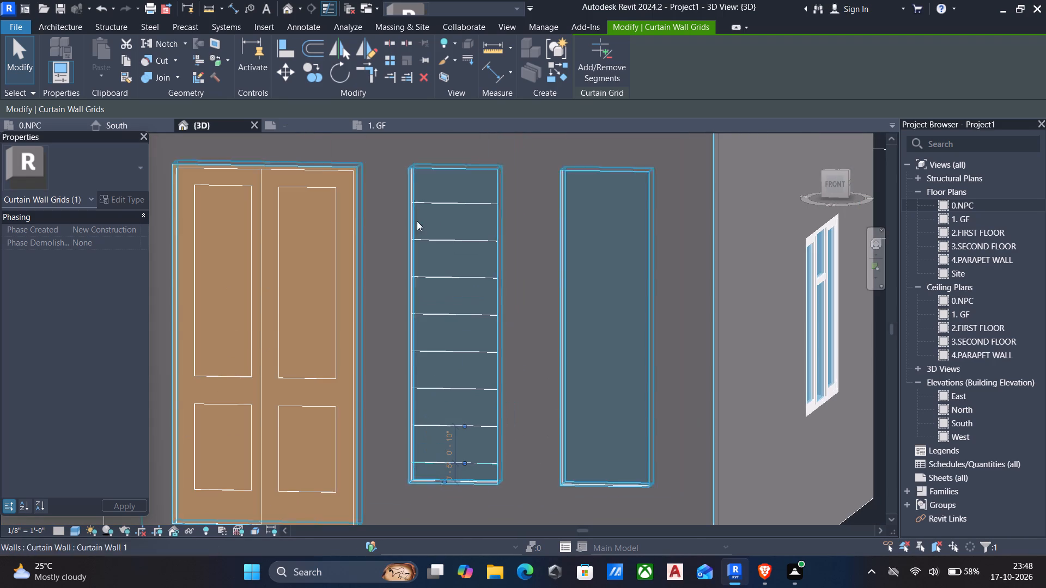
# Place six all-segment horizontal curtain grid lines from the top down in the undivided narrow glazing, about 0'-7" to 0'-10" apart.
pyautogui.click(441, 203)
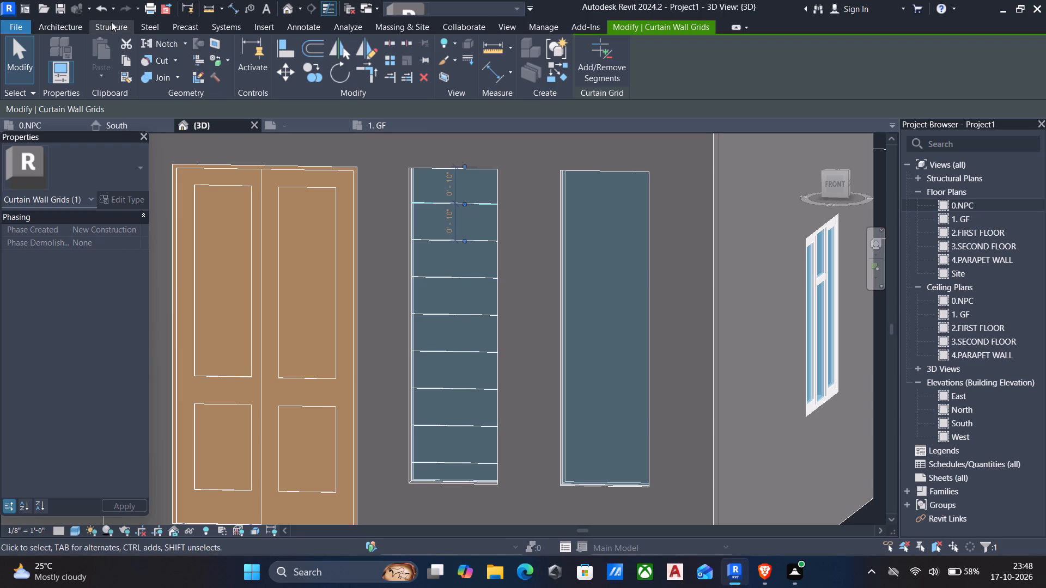
pyautogui.click(66, 28)
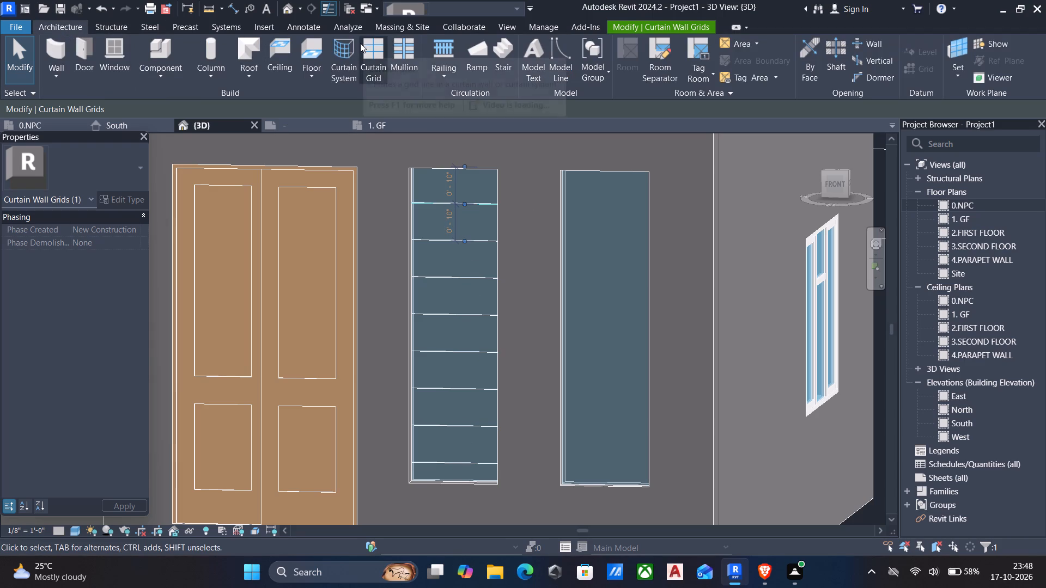
pyautogui.click(367, 49)
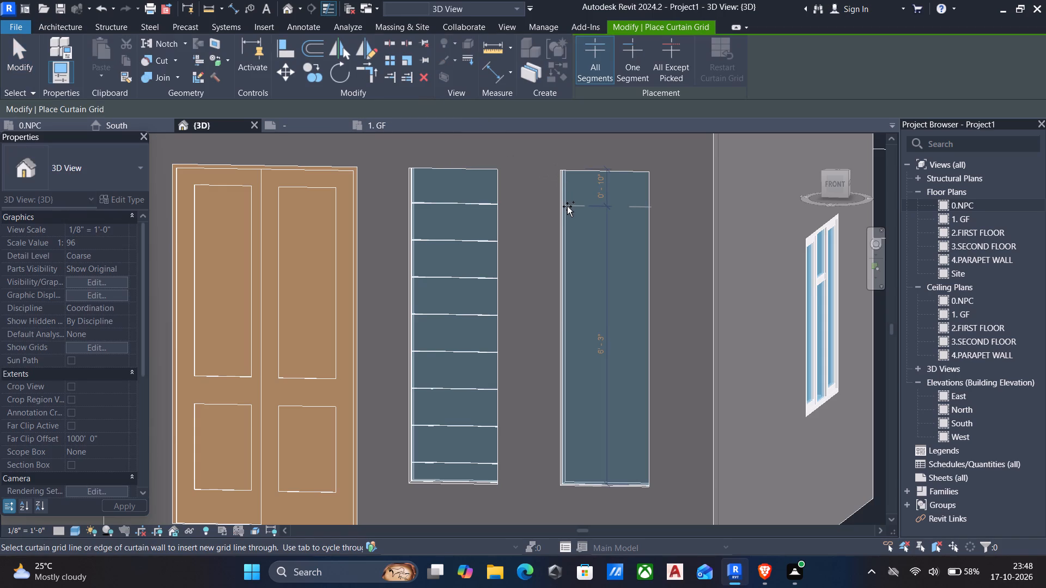
pyautogui.scroll(3, 567, 208)
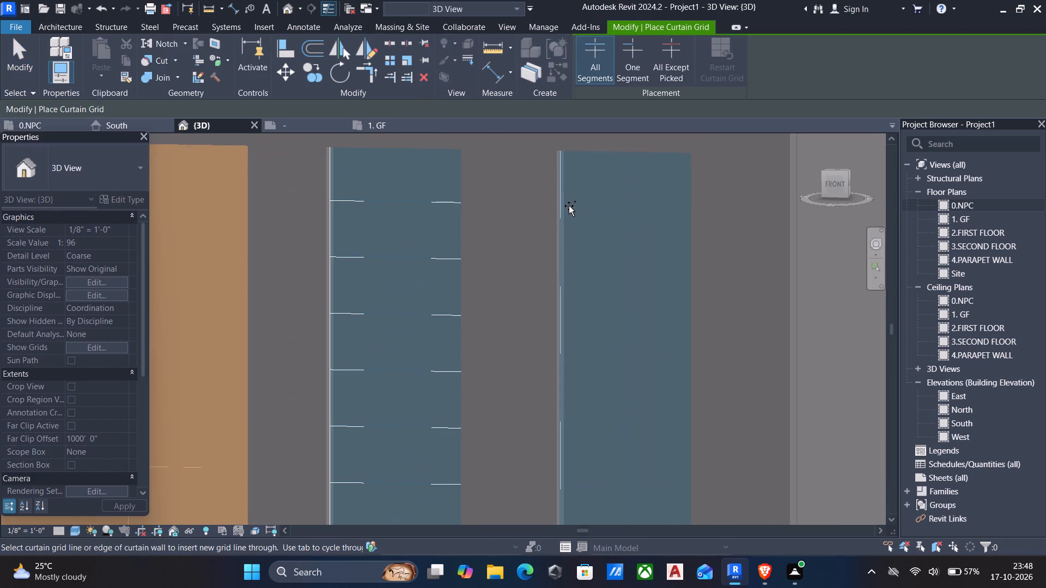
pyautogui.click(564, 190)
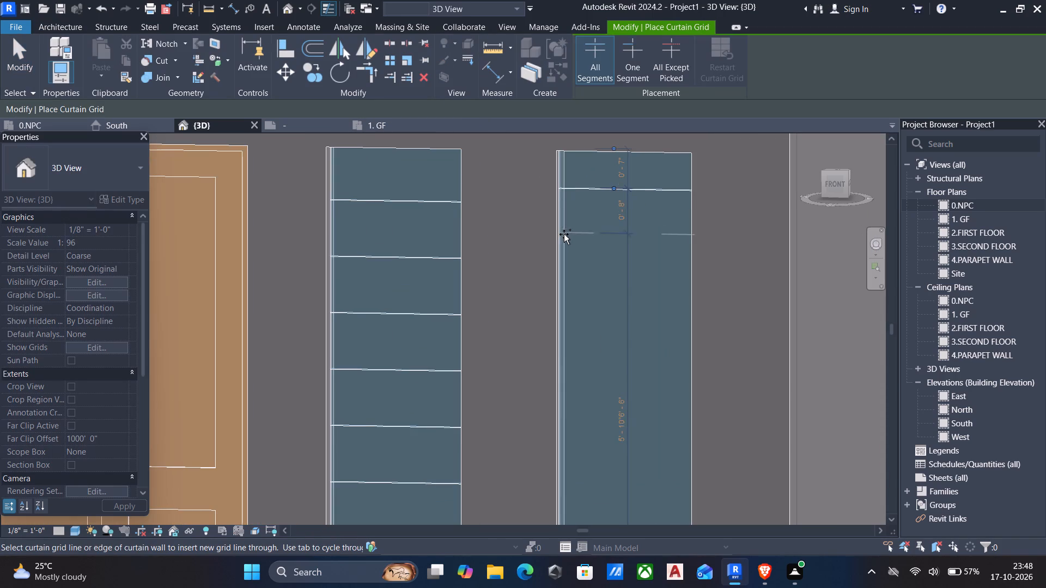
pyautogui.click(563, 228)
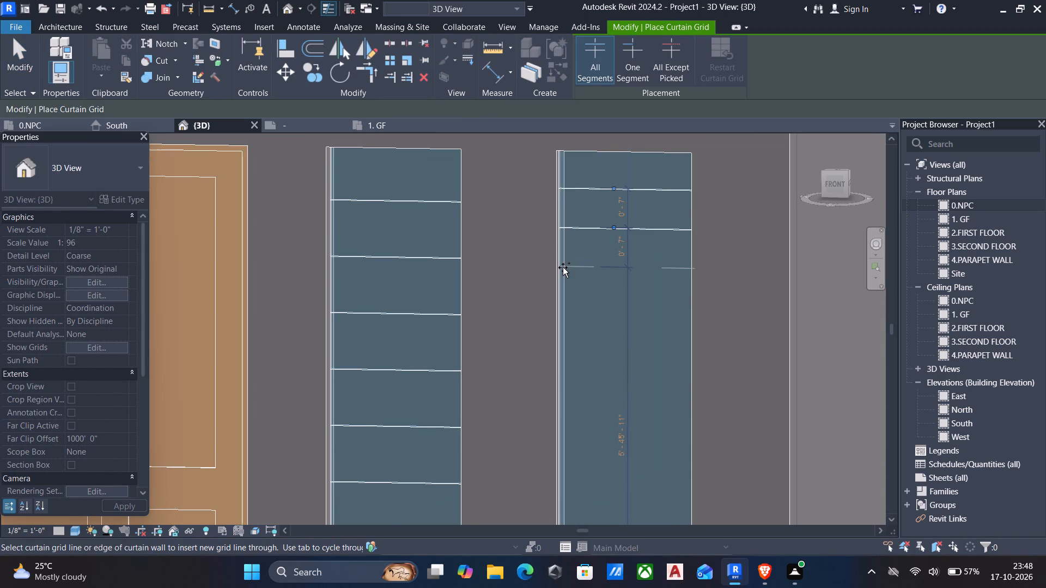
pyautogui.click(563, 267)
pyautogui.click(555, 315)
pyautogui.click(556, 359)
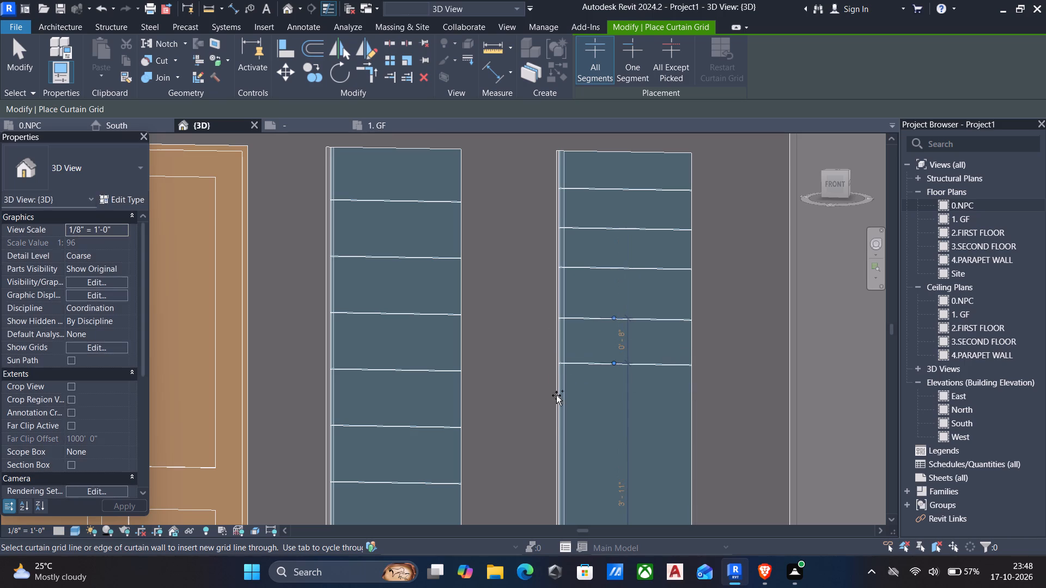
pyautogui.click(557, 419)
# Place four more horizontal curtain grid lines in the lower part of the same glazing, about 0'-6" to 0'-8" apart.
pyautogui.moveTo(568, 445); pyautogui.dragTo(548, 299, button='middle')
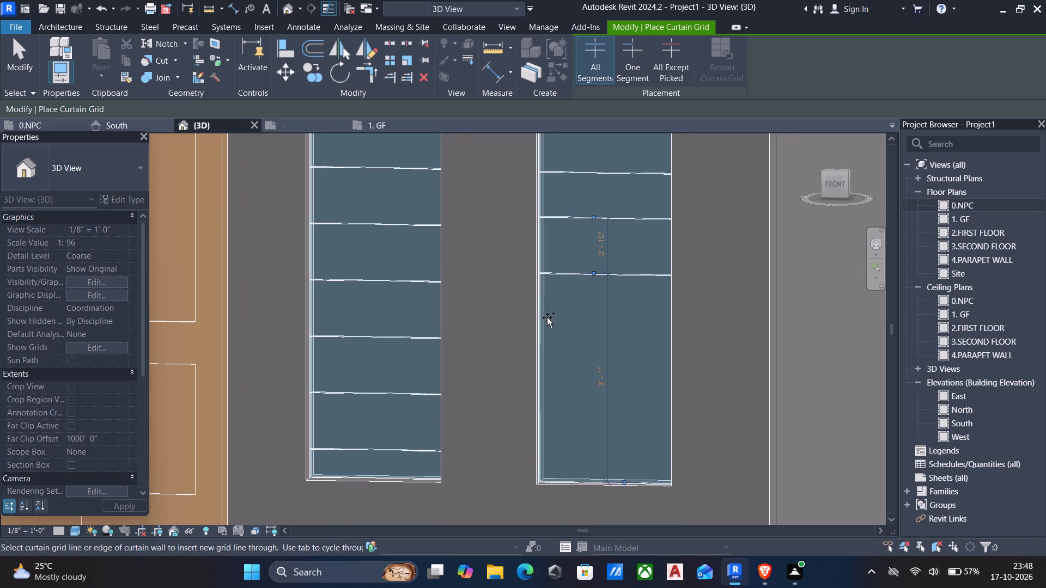
pyautogui.click(545, 320)
pyautogui.click(544, 353)
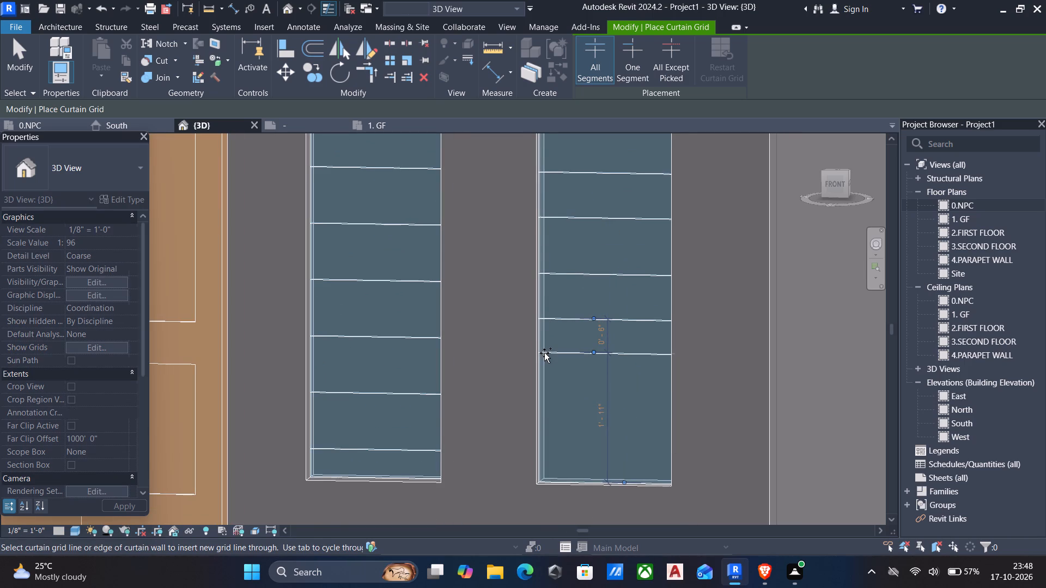
pyautogui.click(542, 391)
pyautogui.click(538, 444)
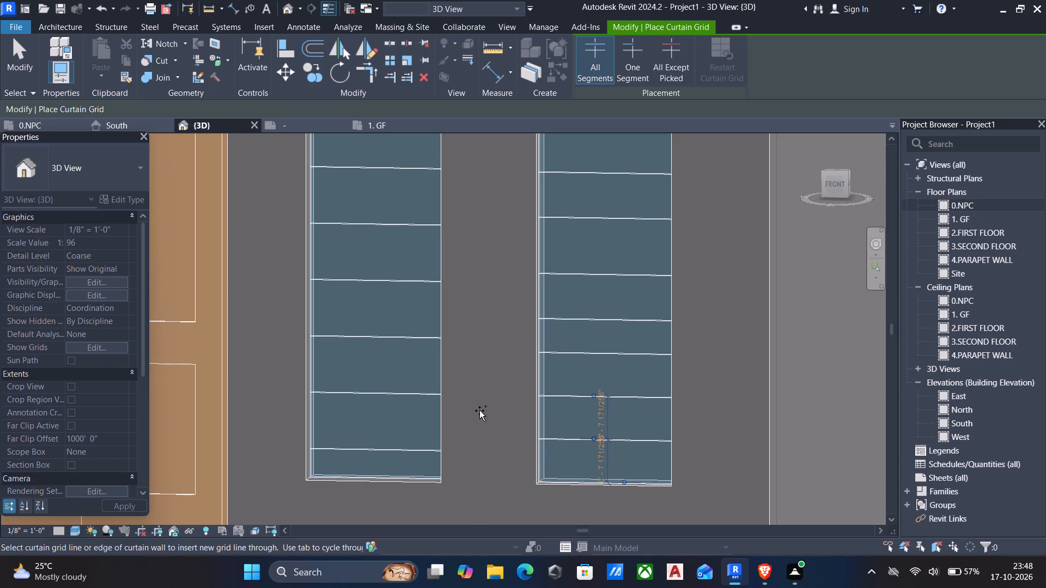
pyautogui.press('Escape')
pyautogui.press('Escape')
# Set the topmost grid line 8" below the top edge of the narrow glazing farther from the double door.
pyautogui.moveTo(553, 280); pyautogui.dragTo(503, 416, button='middle')
pyautogui.scroll(-1, 511, 403)
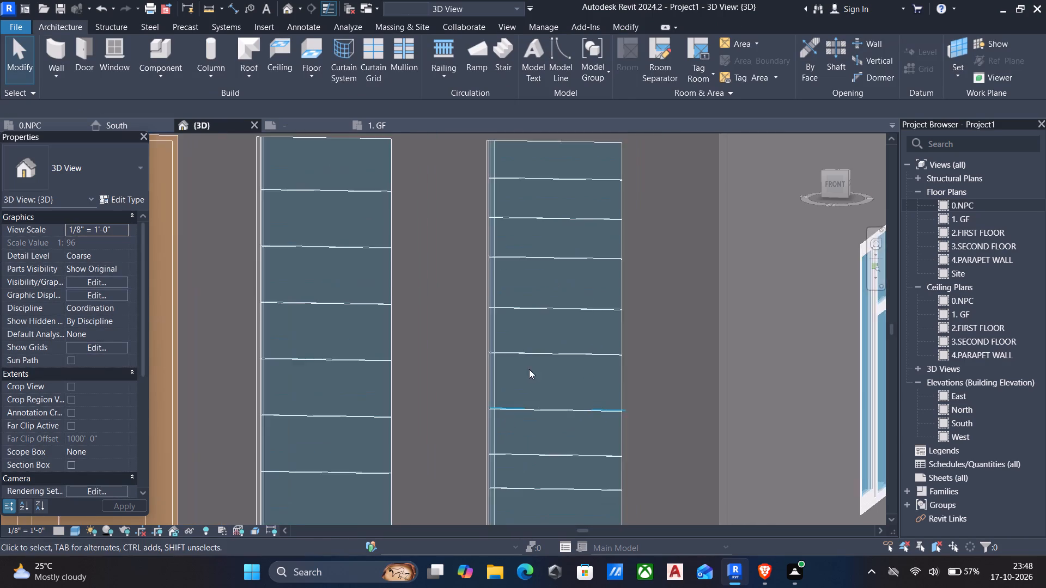
pyautogui.click(542, 212)
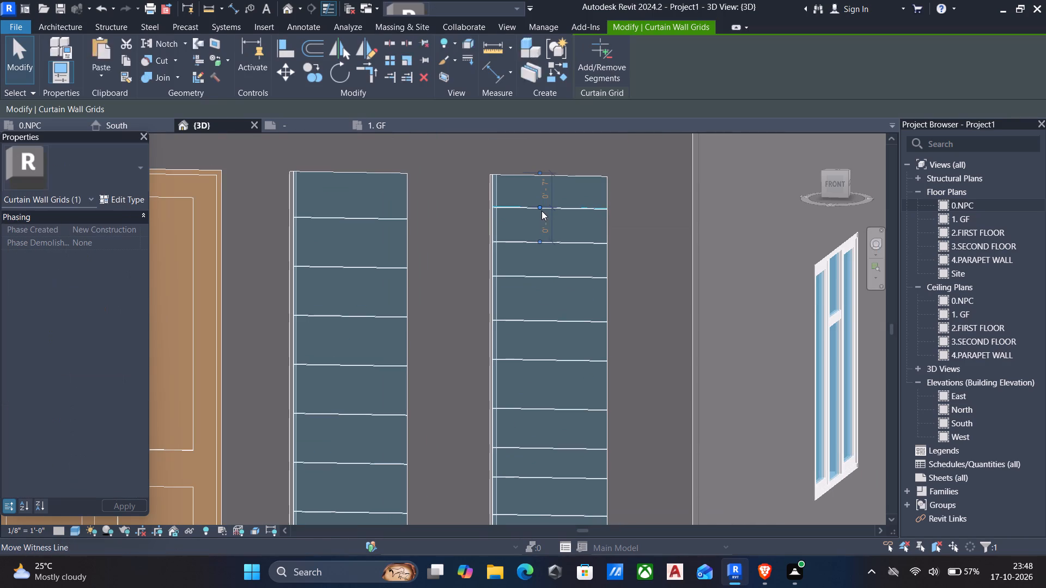
pyautogui.click(542, 195)
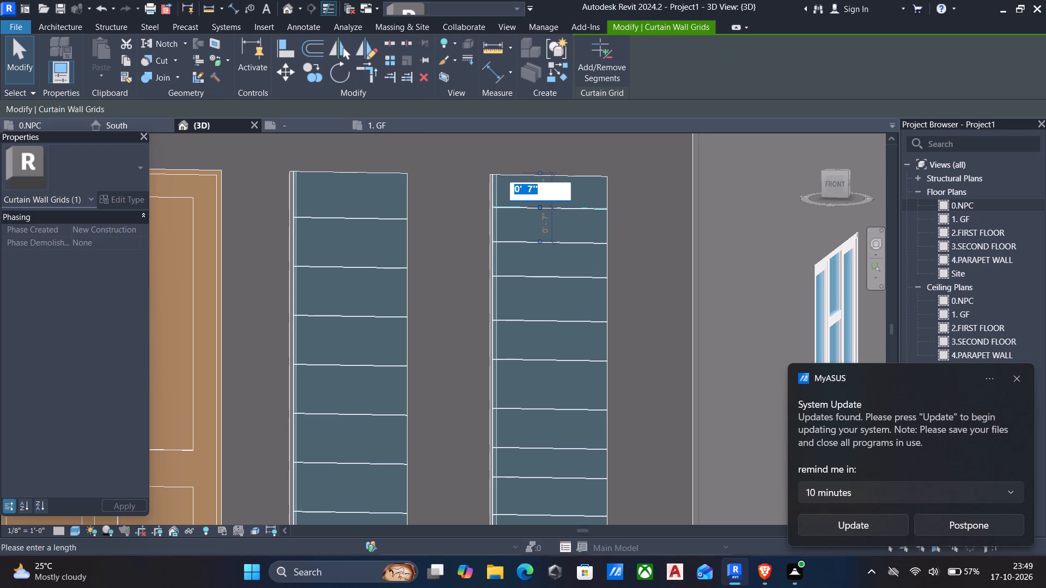
pyautogui.press('8')
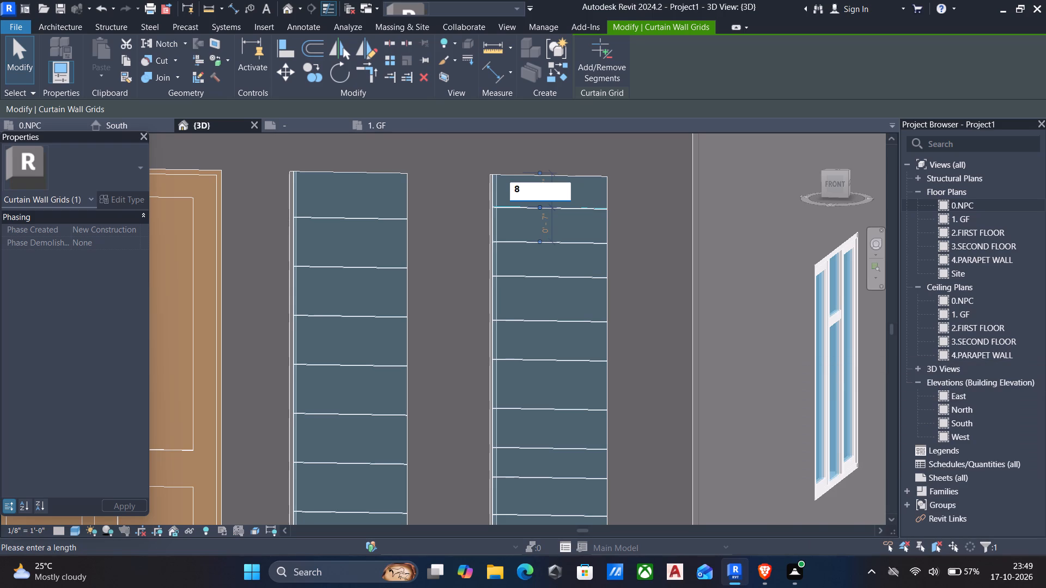
pyautogui.hotkey('shift', '"')
pyautogui.press('Return')
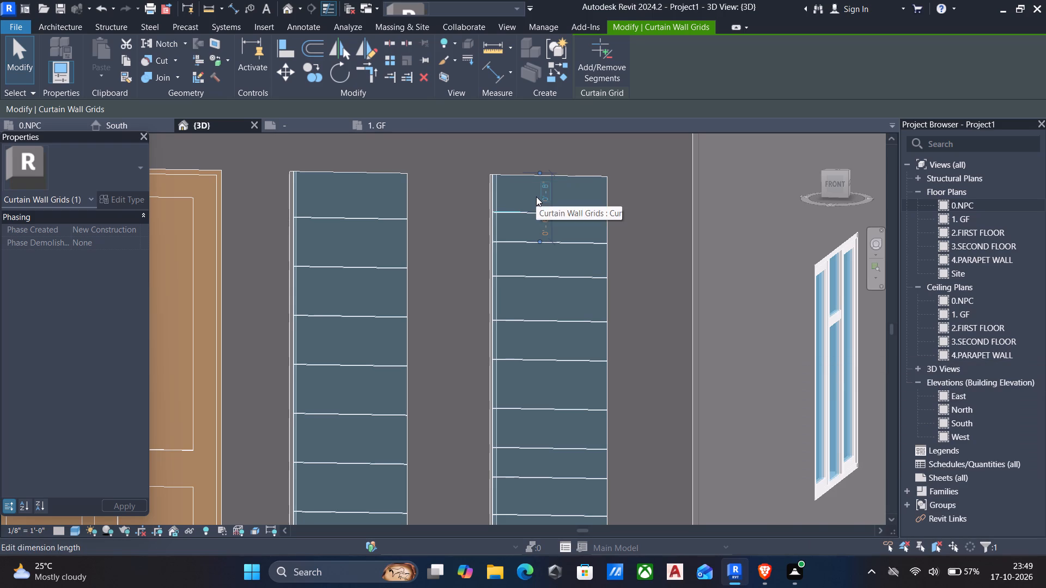
# Set the second and third grid lines from the top each 8" below the line above in the same glazing.
pyautogui.click(513, 237)
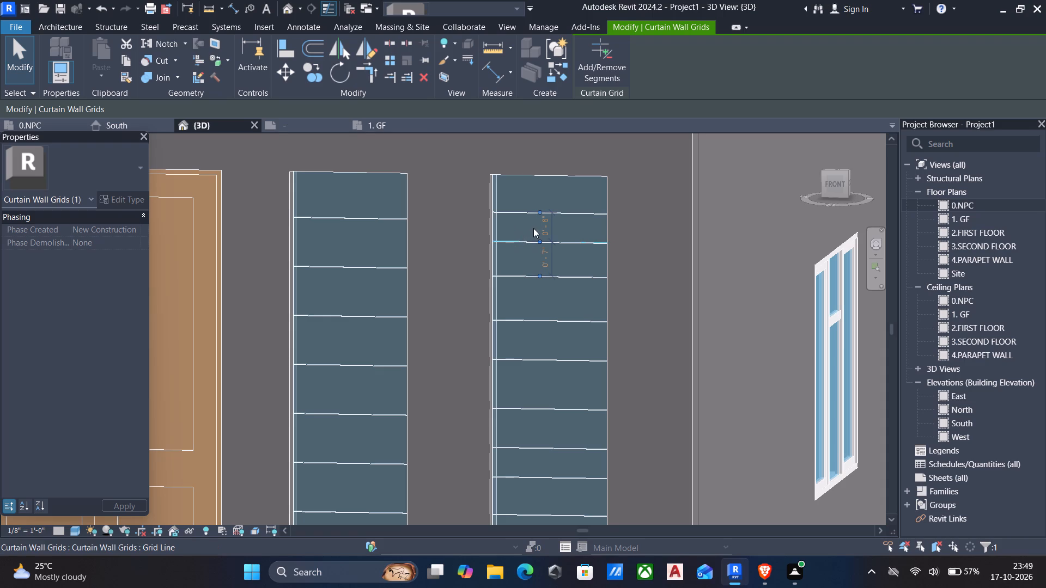
pyautogui.click(545, 228)
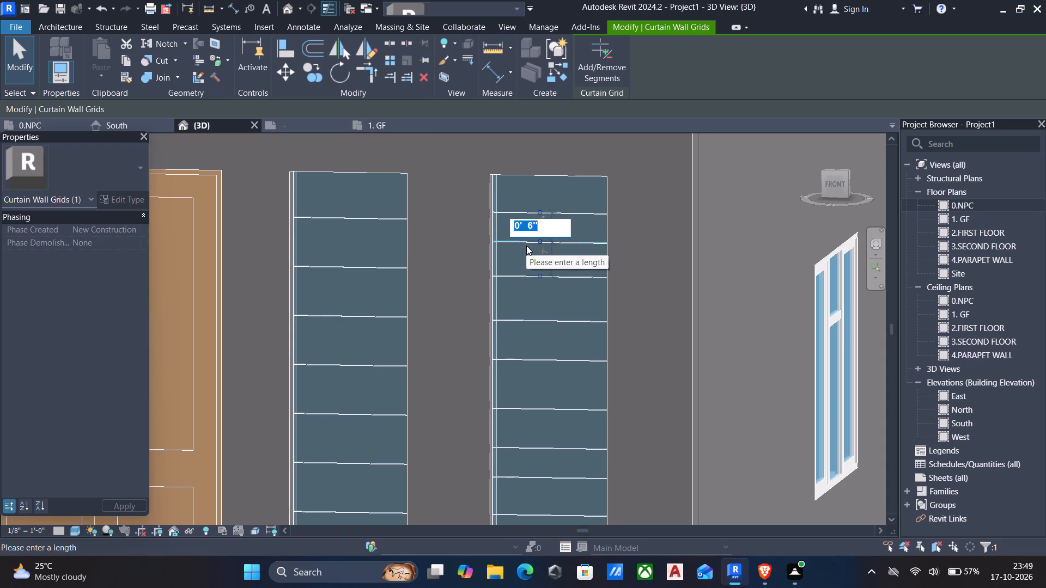
pyautogui.press('8')
pyautogui.hotkey('shift', '"')
pyautogui.press('Return')
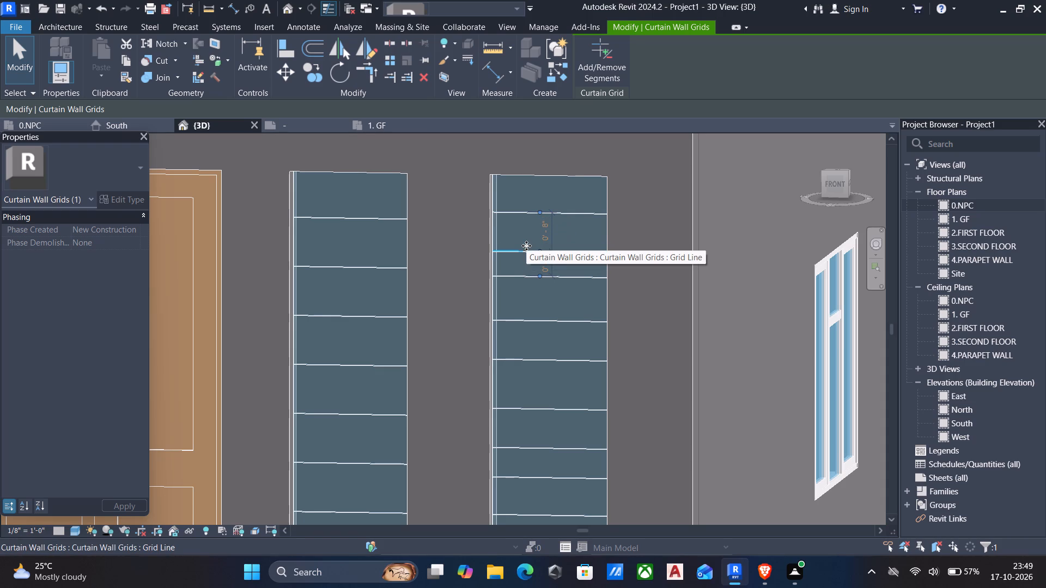
pyautogui.moveTo(498, 356); pyautogui.dragTo(485, 330, button='middle')
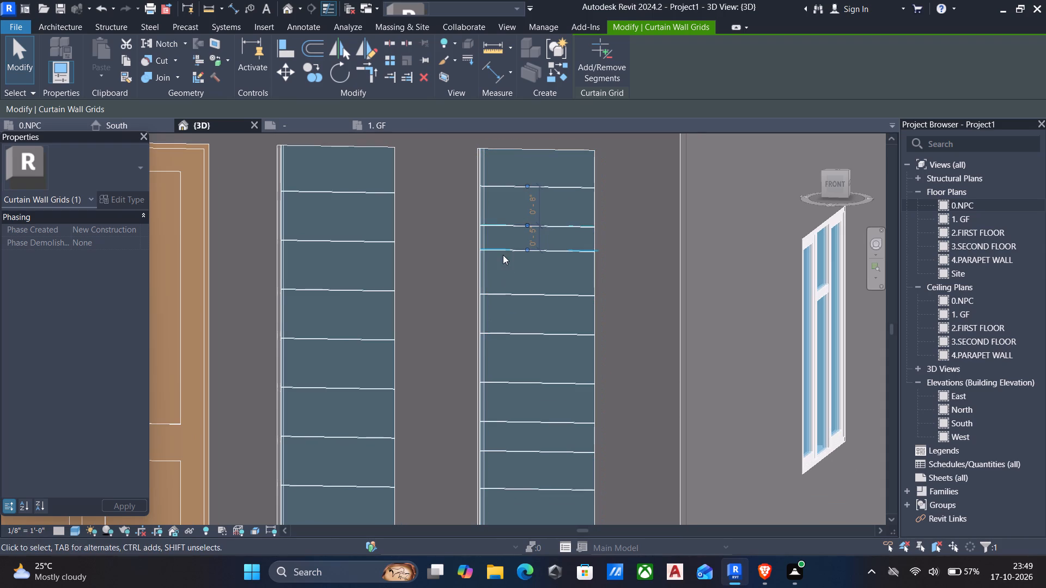
pyautogui.click(500, 252)
pyautogui.click(528, 240)
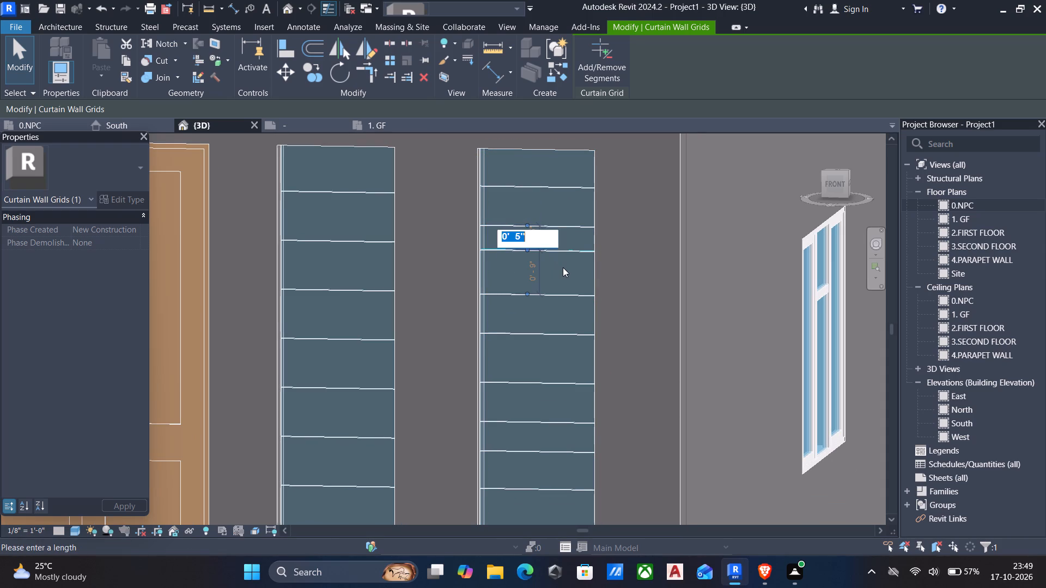
pyautogui.press('8')
pyautogui.hotkey('shift', '"')
pyautogui.press('Return')
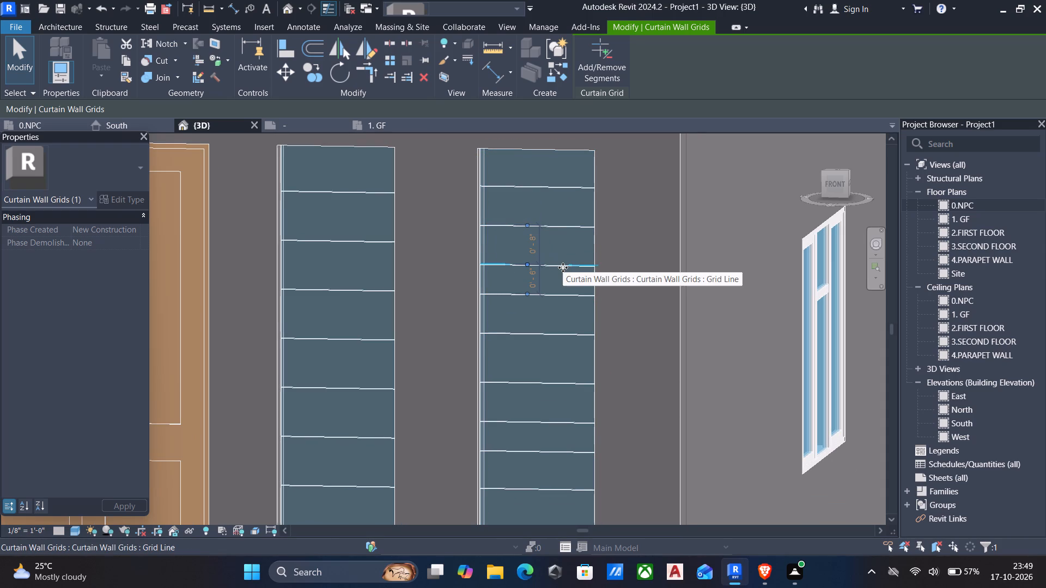
# Set the fourth and fifth grid lines from the top each 8" below the line above in the same glazing.
pyautogui.click(500, 292)
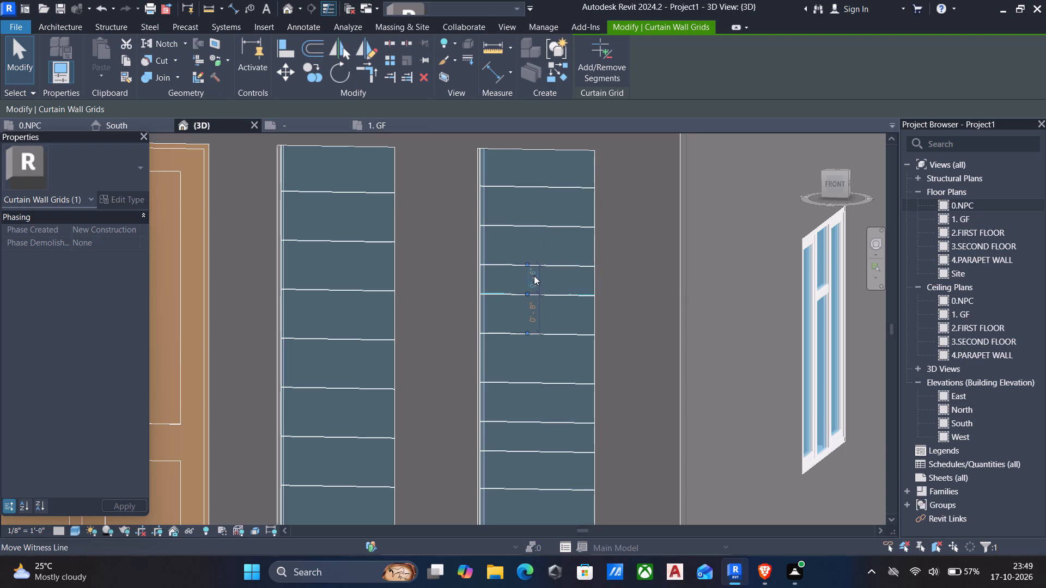
pyautogui.click(534, 276)
pyautogui.press('8')
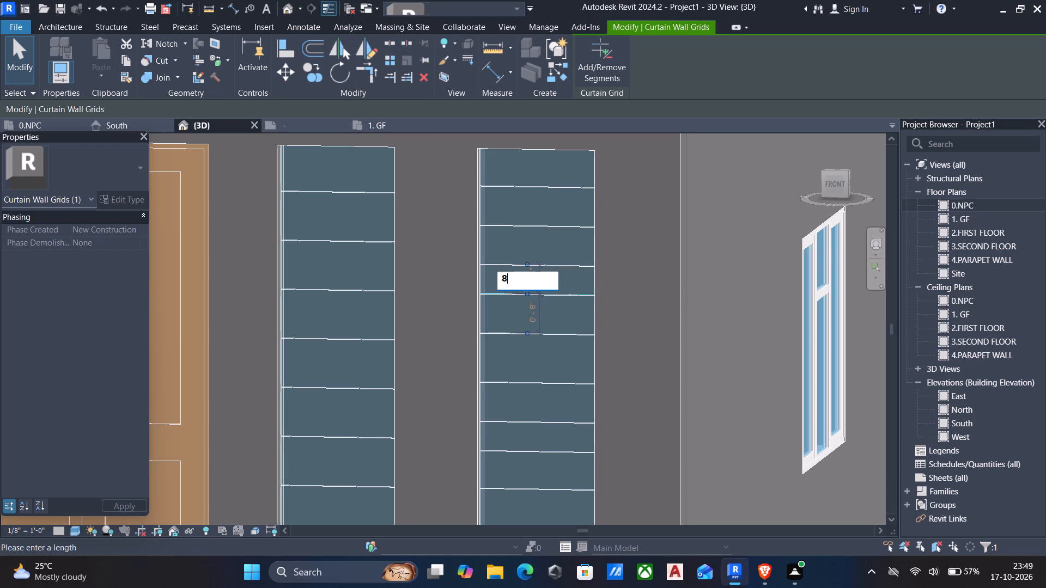
pyautogui.hotkey('shift', '"')
pyautogui.press('Return')
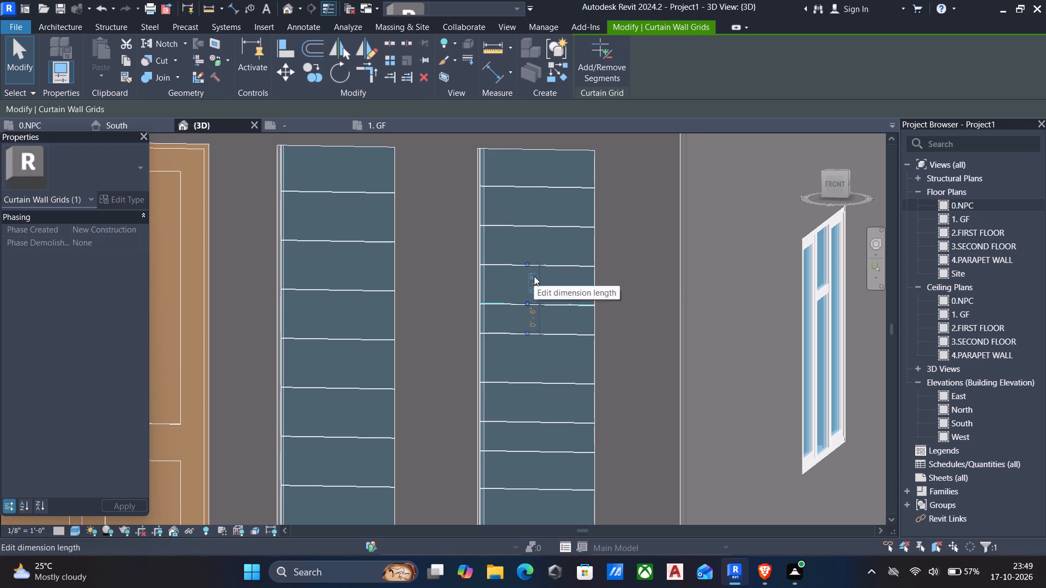
pyautogui.click(507, 332)
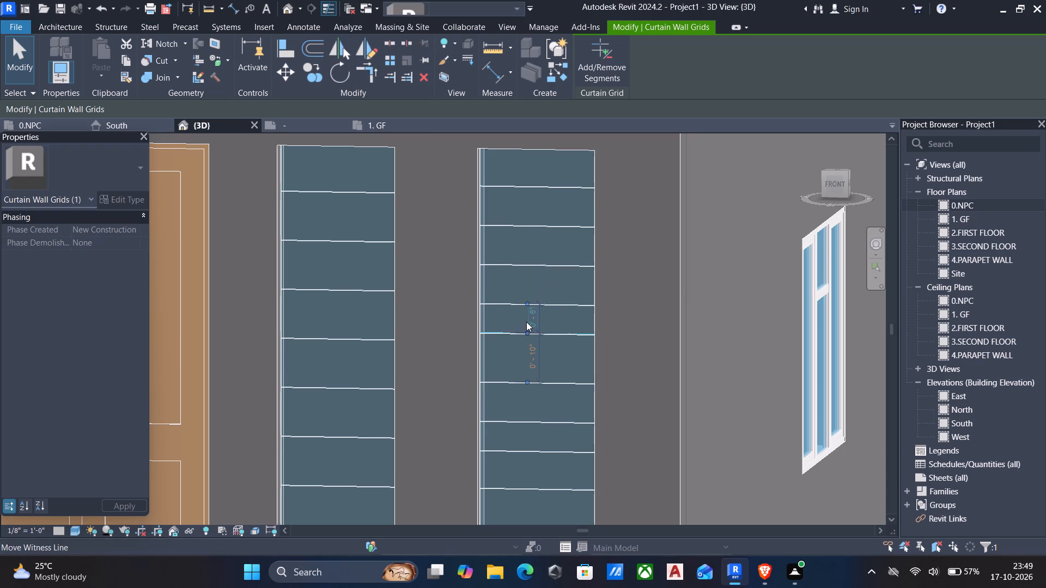
pyautogui.click(532, 317)
pyautogui.press('8')
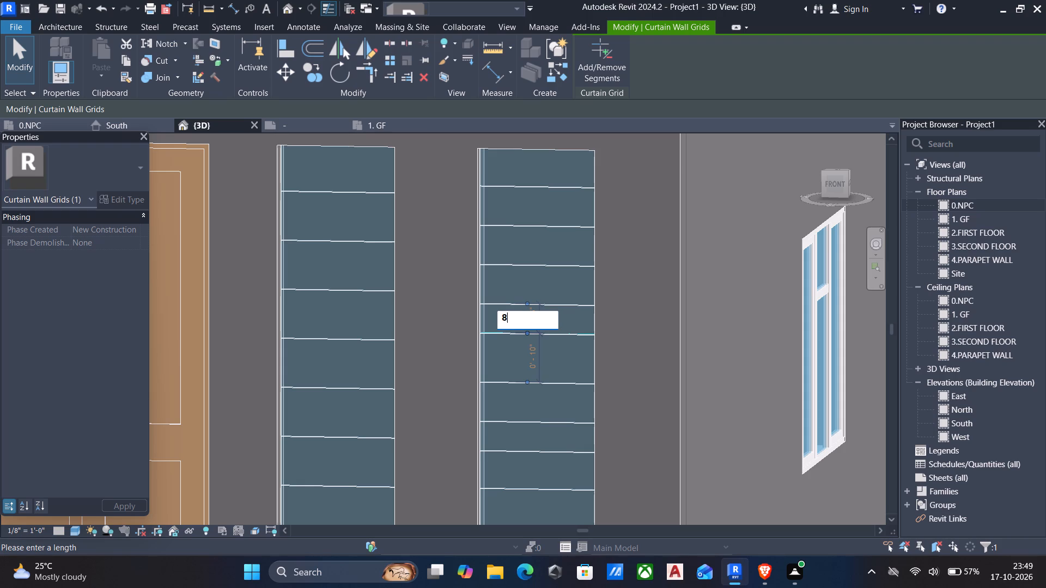
pyautogui.hotkey('shift', '"')
pyautogui.press('Return')
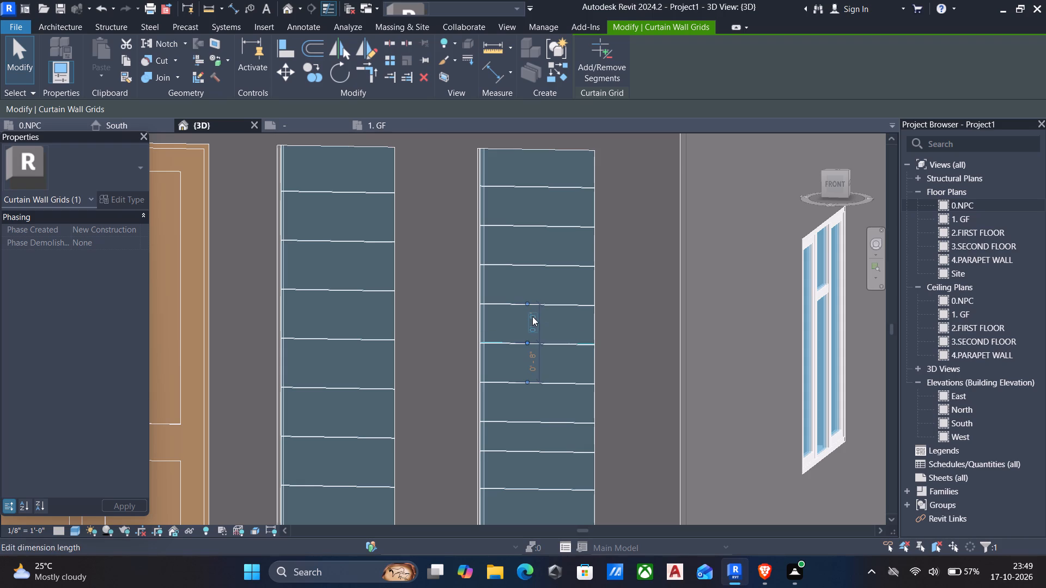
# Check the sixth grid line's distances from the lines above and below in the same glazing.
pyautogui.scroll(4, 504, 381)
pyautogui.click(513, 382)
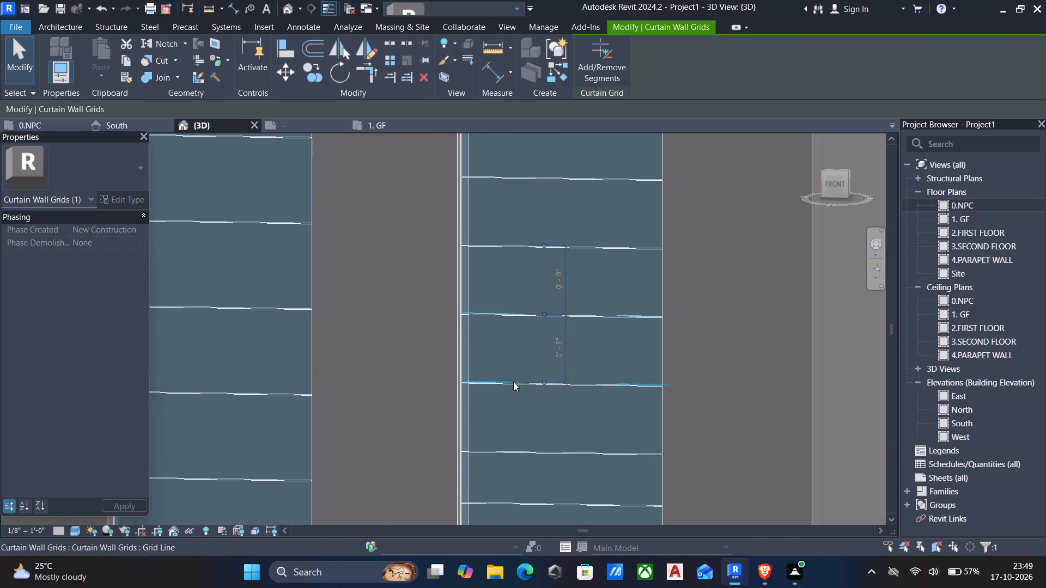
pyautogui.click(557, 348)
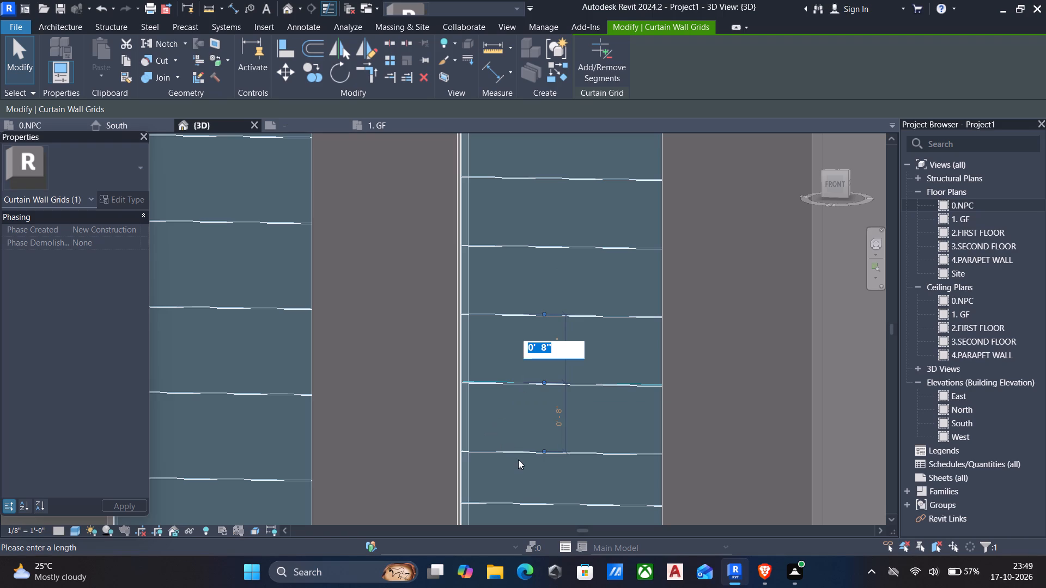
pyautogui.click(516, 450)
pyautogui.click(555, 418)
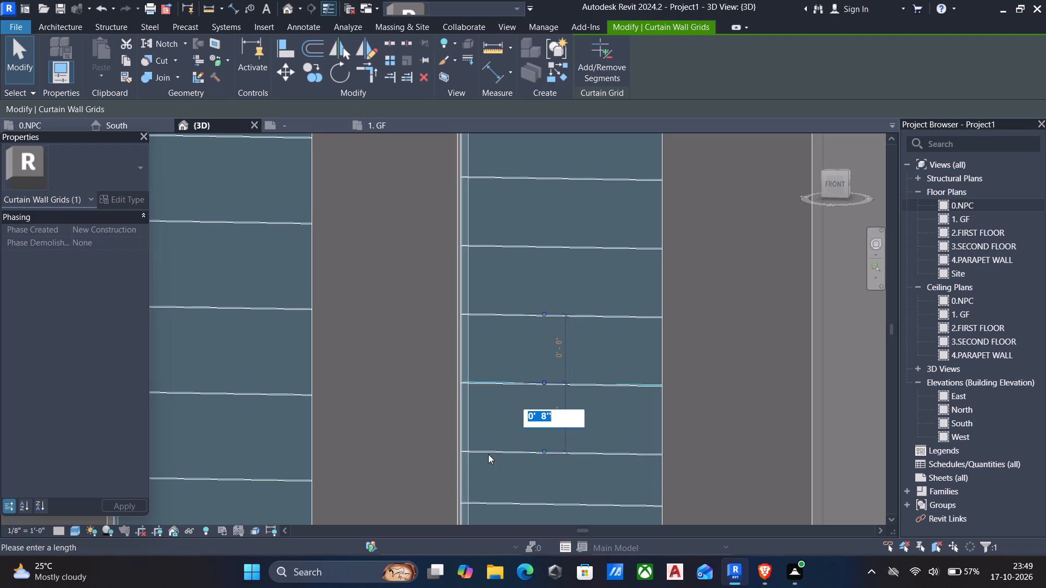
pyautogui.click(488, 449)
pyautogui.moveTo(502, 477); pyautogui.dragTo(469, 371, button='middle')
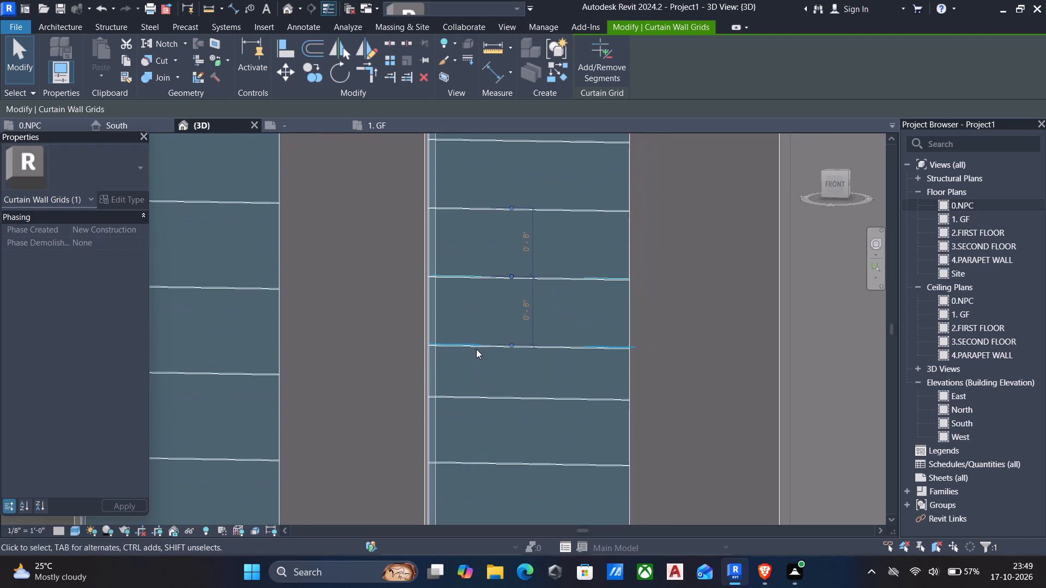
pyautogui.click(477, 347)
# Set the eighth and ninth grid lines from the top each 8" below the line above in the same glazing.
pyautogui.click(484, 395)
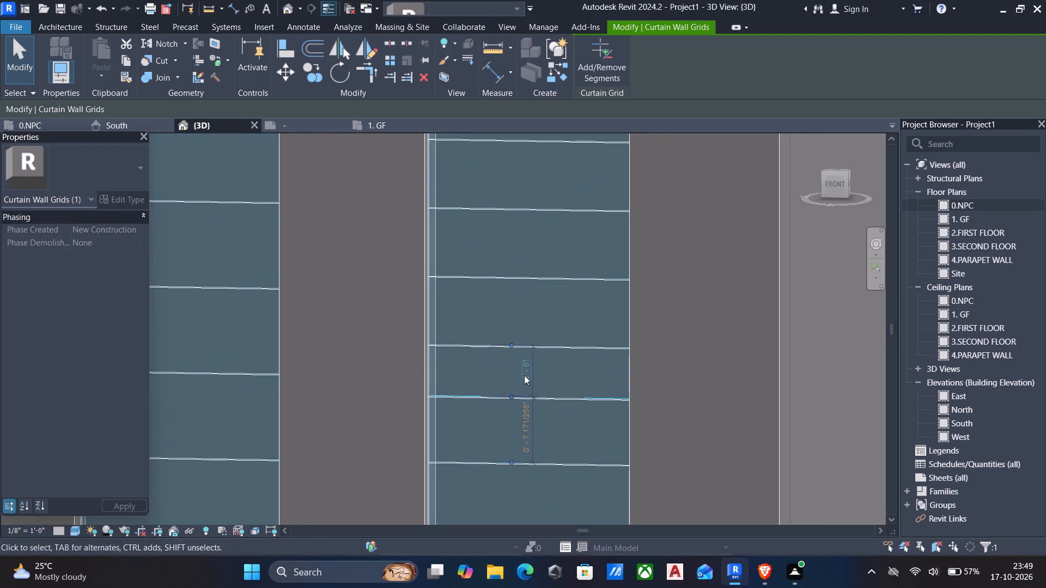
pyautogui.click(525, 374)
pyautogui.press('8')
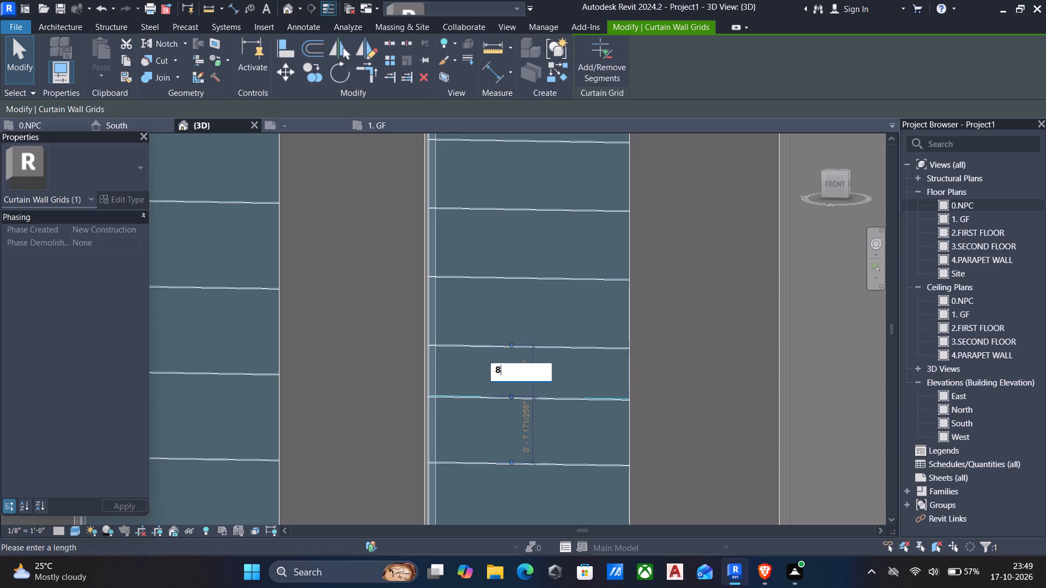
pyautogui.hotkey('shift', '"')
pyautogui.press('Return')
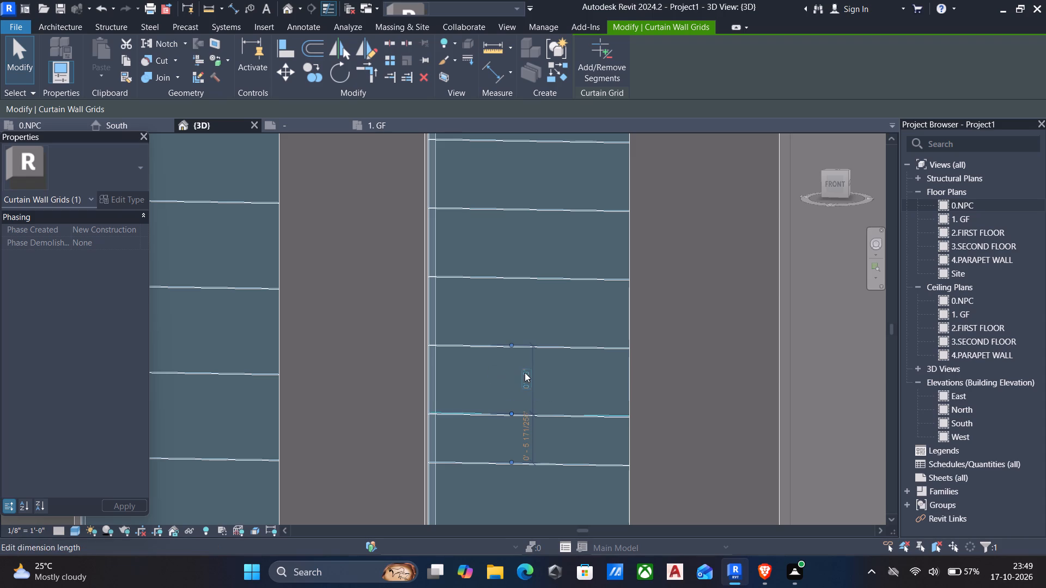
pyautogui.click(448, 458)
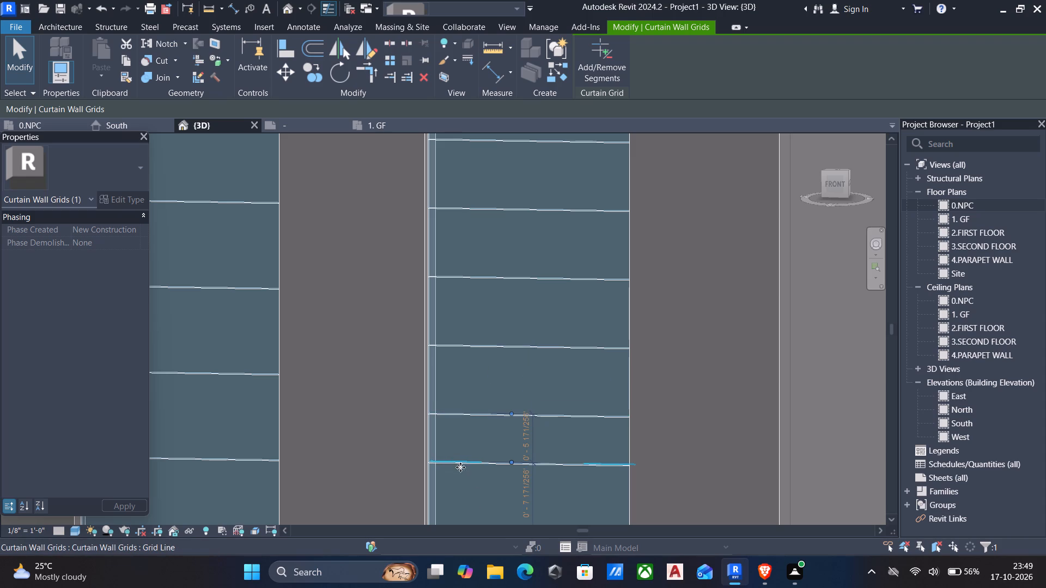
pyautogui.moveTo(502, 456); pyautogui.dragTo(485, 323, button='middle')
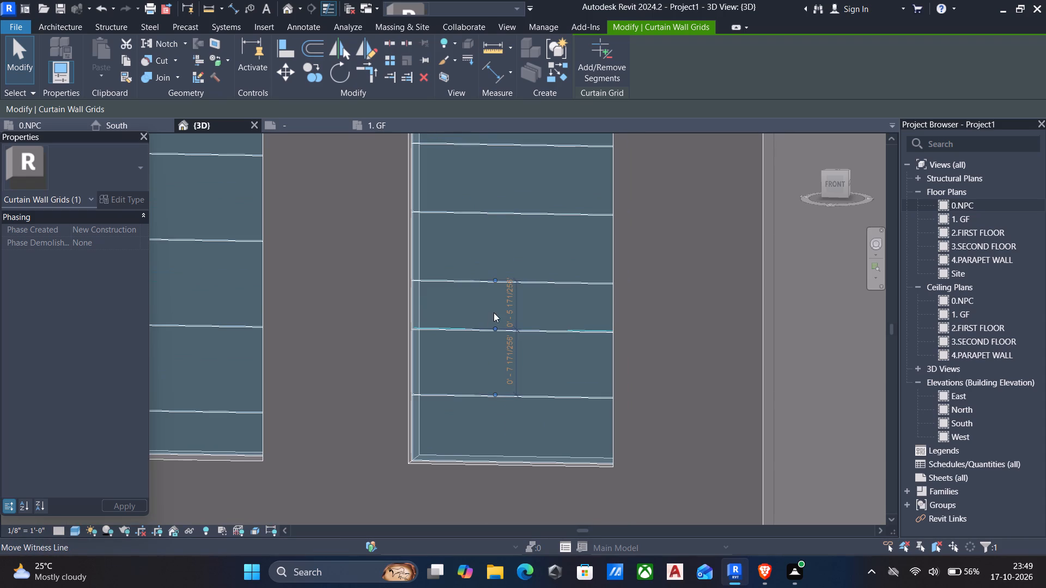
pyautogui.click(507, 307)
pyautogui.write('8"')
pyautogui.press('Return')
# Set the lowest grid line's distance from the line above to 8" in the same glazing.
pyautogui.click(466, 394)
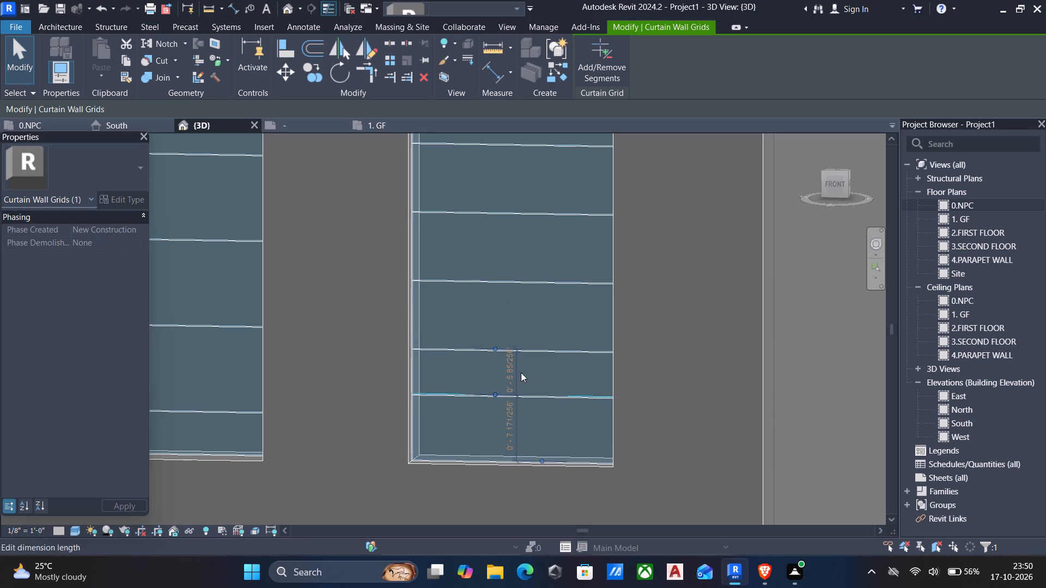
pyautogui.click(510, 369)
pyautogui.write('8"')
pyautogui.press('Return')
pyautogui.moveTo(456, 472); pyautogui.dragTo(488, 411, button='middle')
pyautogui.scroll(-3, 488, 411)
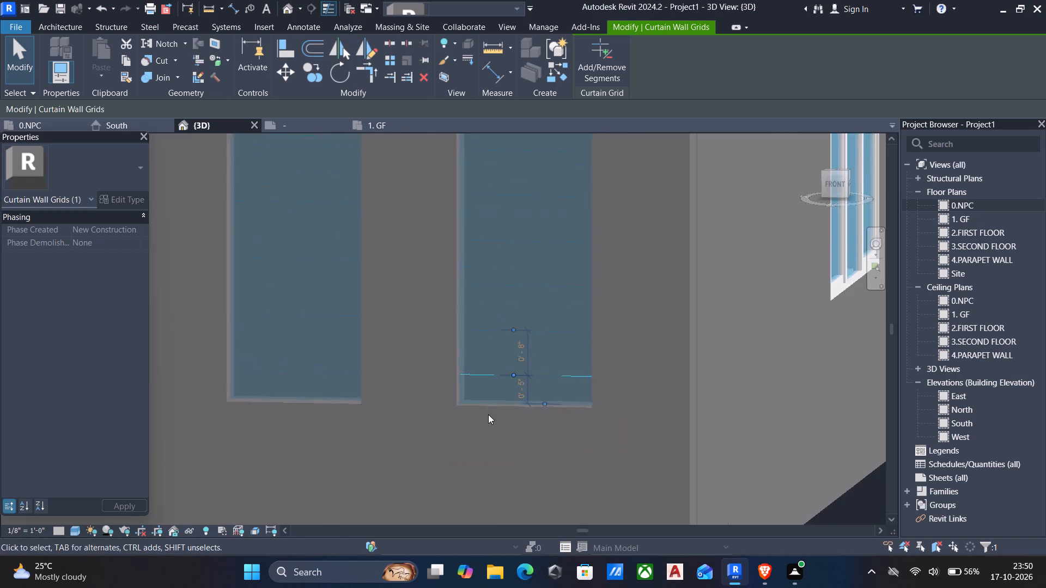
pyautogui.scroll(-1, 488, 414)
pyautogui.moveTo(408, 424); pyautogui.dragTo(545, 426, button='middle')
pyautogui.scroll(-3, 455, 397)
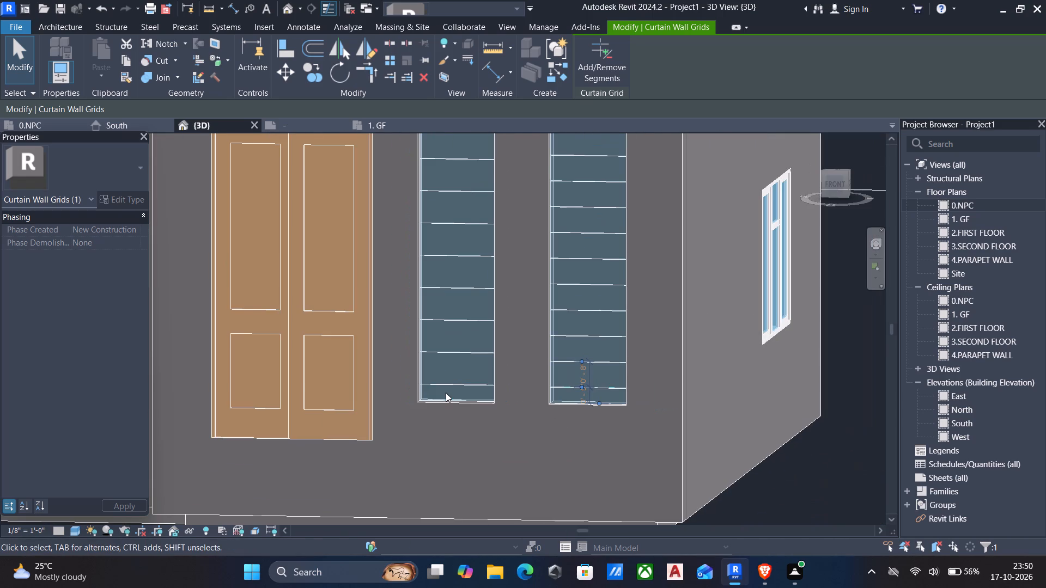
pyautogui.press('Escape')
# In the narrow glazing nearest the double door, set the top two grid lines at 8" spacing, measured down from the glazing's top edge.
pyautogui.moveTo(437, 370); pyautogui.dragTo(442, 401, button='middle')
pyautogui.scroll(-3, 442, 401)
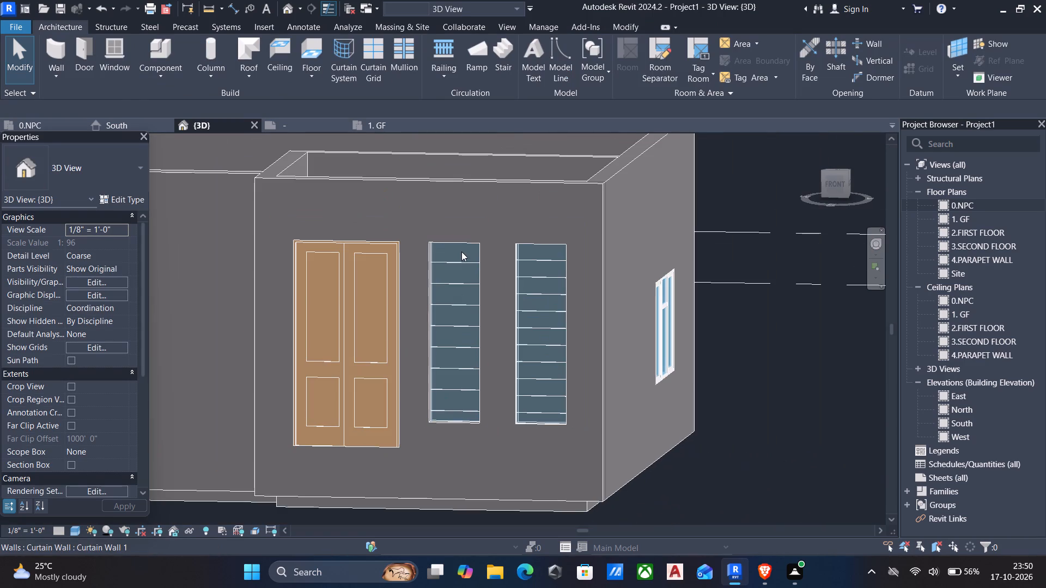
pyautogui.click(460, 258)
pyautogui.scroll(5, 460, 258)
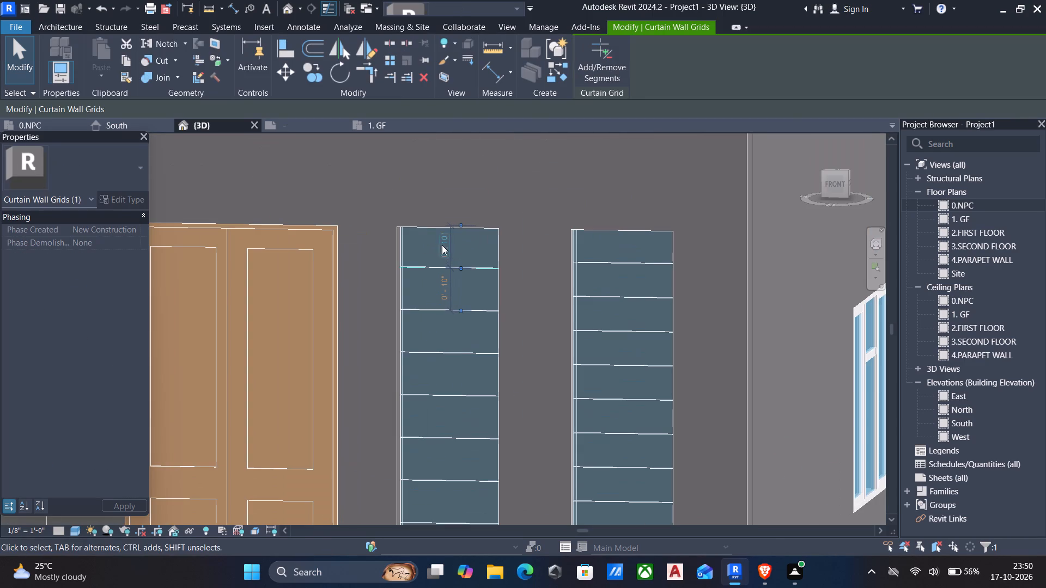
pyautogui.click(442, 245)
pyautogui.press('8')
pyautogui.hotkey('shift', '"')
pyautogui.press('Return')
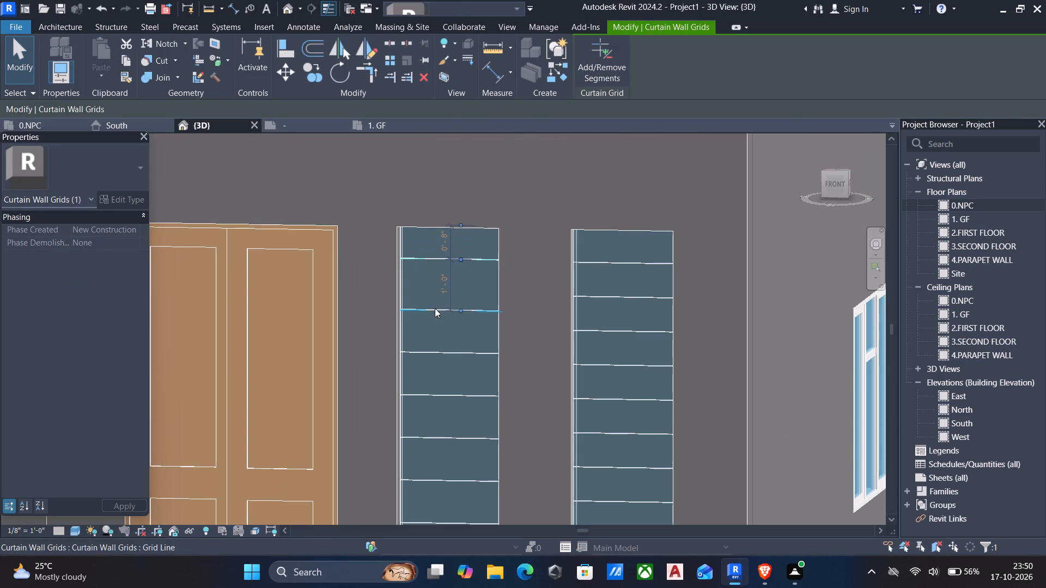
pyautogui.click(434, 308)
pyautogui.click(440, 295)
pyautogui.write('8"')
pyautogui.press('Return')
# In the narrow glazing nearest the double door, set the third, fourth and fifth grid lines from the top each 8" below the line above.
pyautogui.click(432, 350)
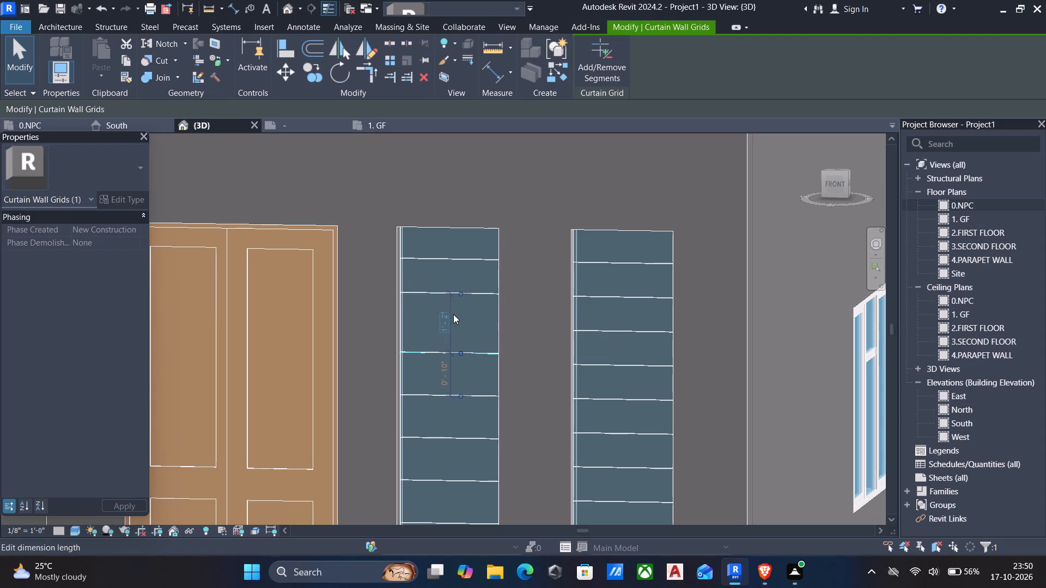
pyautogui.click(447, 321)
pyautogui.write('8"')
pyautogui.press('Return')
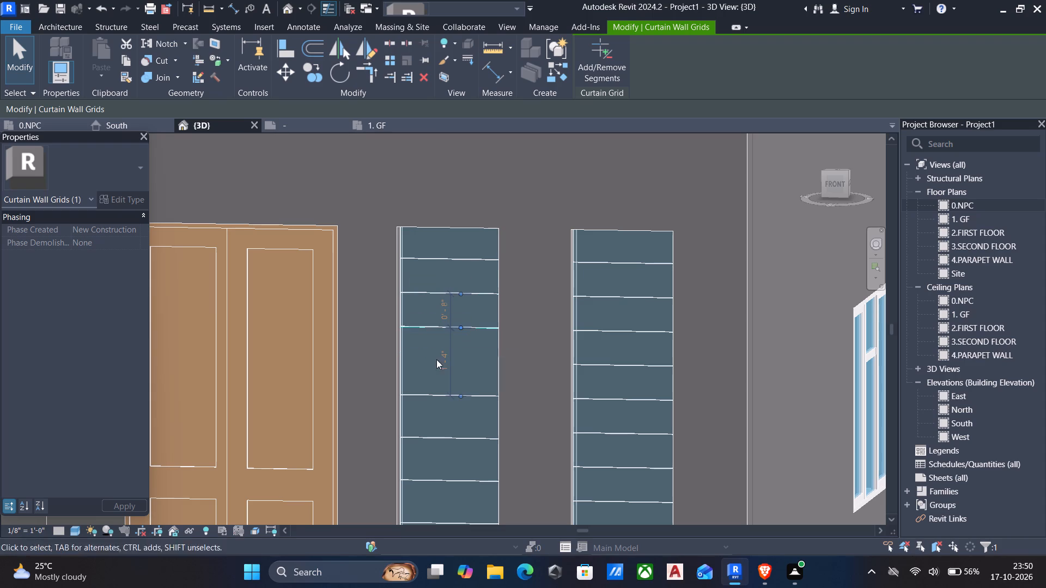
pyautogui.click(425, 389)
pyautogui.click(443, 355)
pyautogui.write('8"')
pyautogui.press('Return')
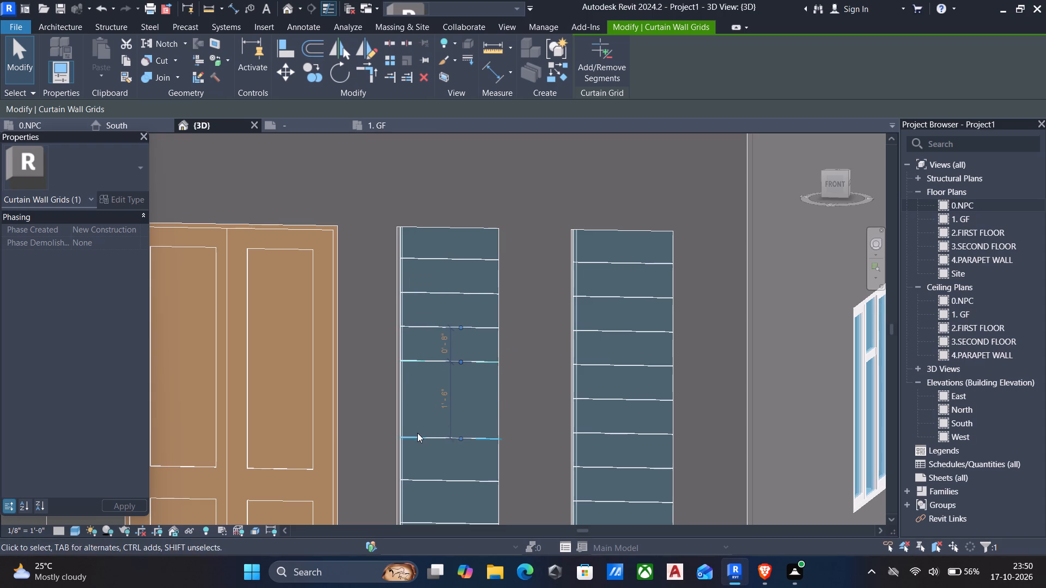
pyautogui.click(417, 433)
pyautogui.click(440, 399)
pyautogui.write('8"')
pyautogui.press('Return')
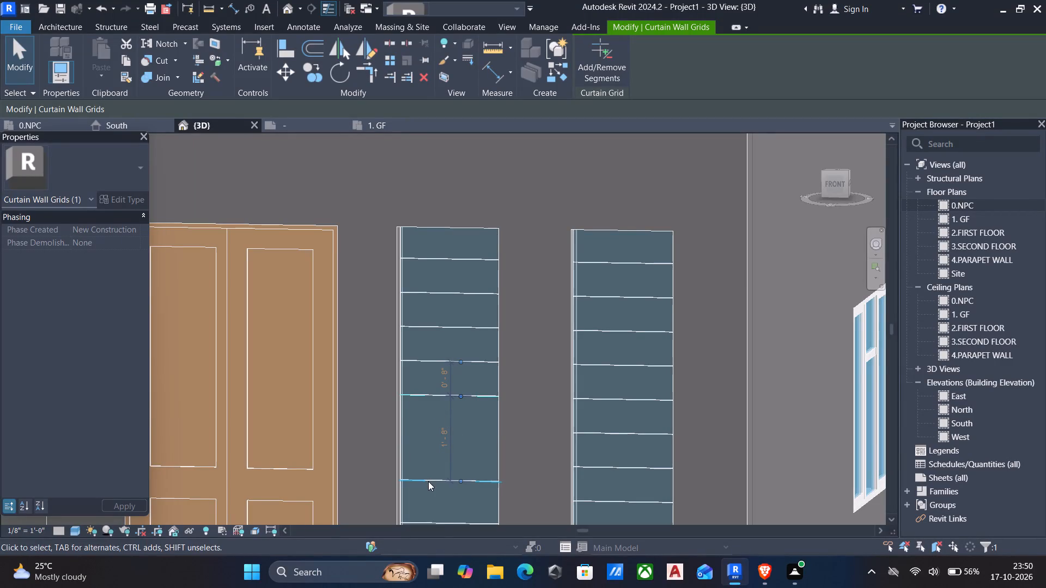
# Set the sixth and seventh grid lines from the top each 8" below the line above in the same glazing.
pyautogui.click(428, 481)
pyautogui.click(446, 445)
pyautogui.write('8"')
pyautogui.press('Return')
pyautogui.moveTo(438, 458); pyautogui.dragTo(439, 338, button='middle')
pyautogui.scroll(-2, 439, 338)
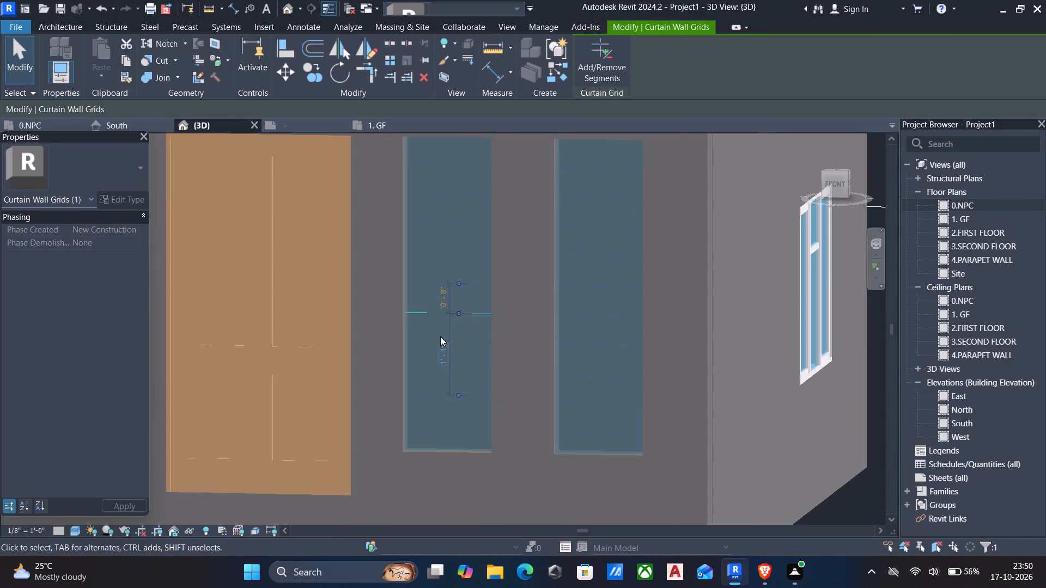
pyautogui.click(427, 385)
pyautogui.write('8"')
pyautogui.press('Return')
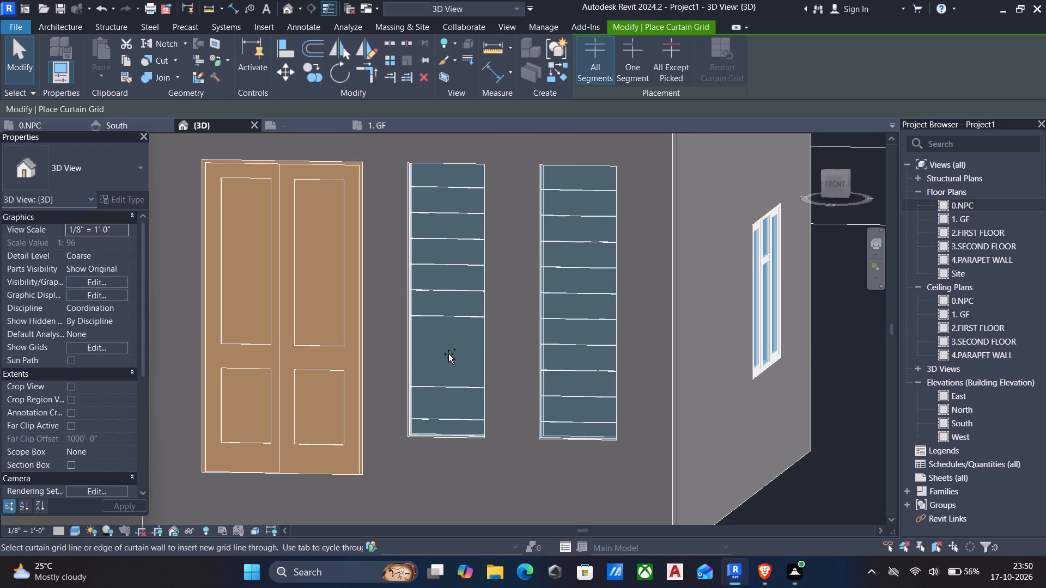
pyautogui.press('Escape')
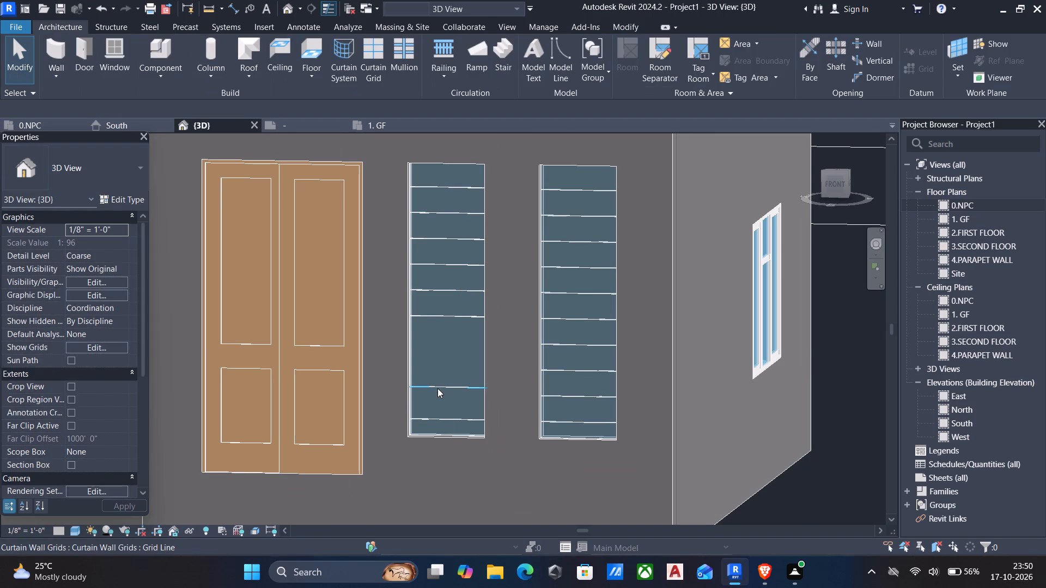
pyautogui.click(437, 388)
pyautogui.click(442, 359)
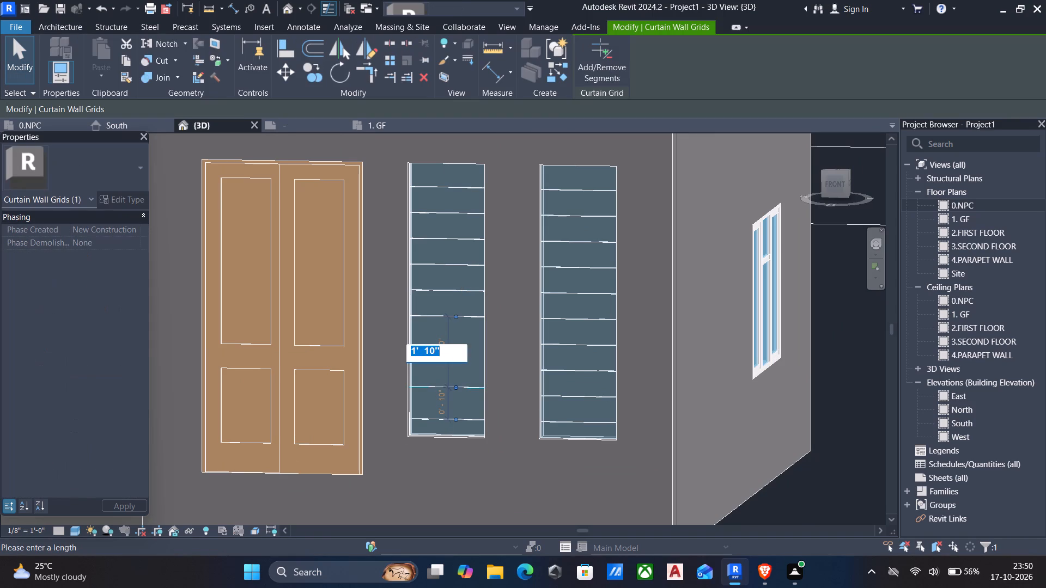
pyautogui.write('8"')
pyautogui.press('Return')
# Set the eighth grid line's distance from the seventh line to 8" in the same glazing.
pyautogui.moveTo(434, 419); pyautogui.dragTo(434, 401, button='middle')
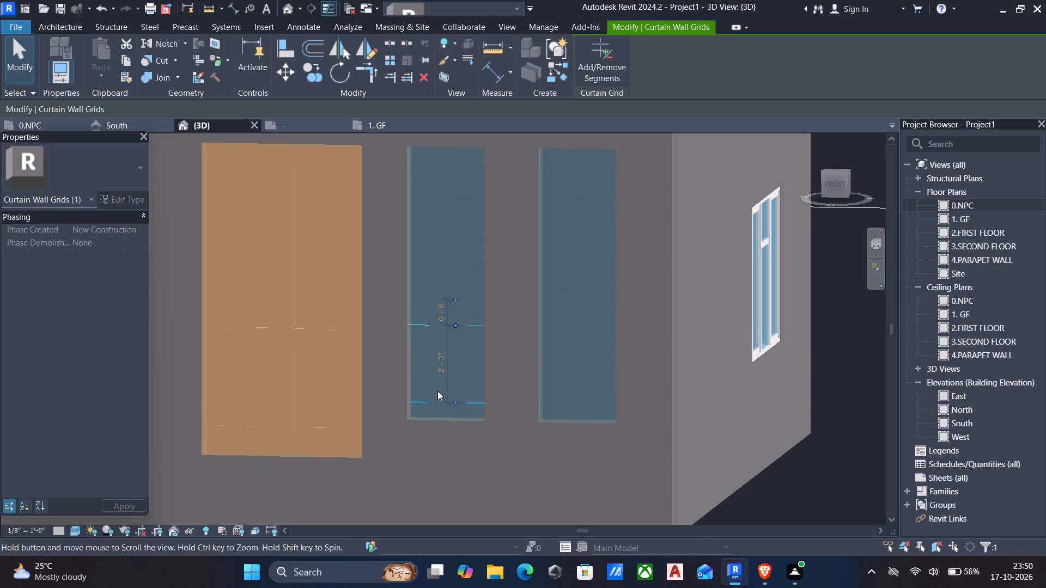
pyautogui.click(436, 395)
pyautogui.write('8"')
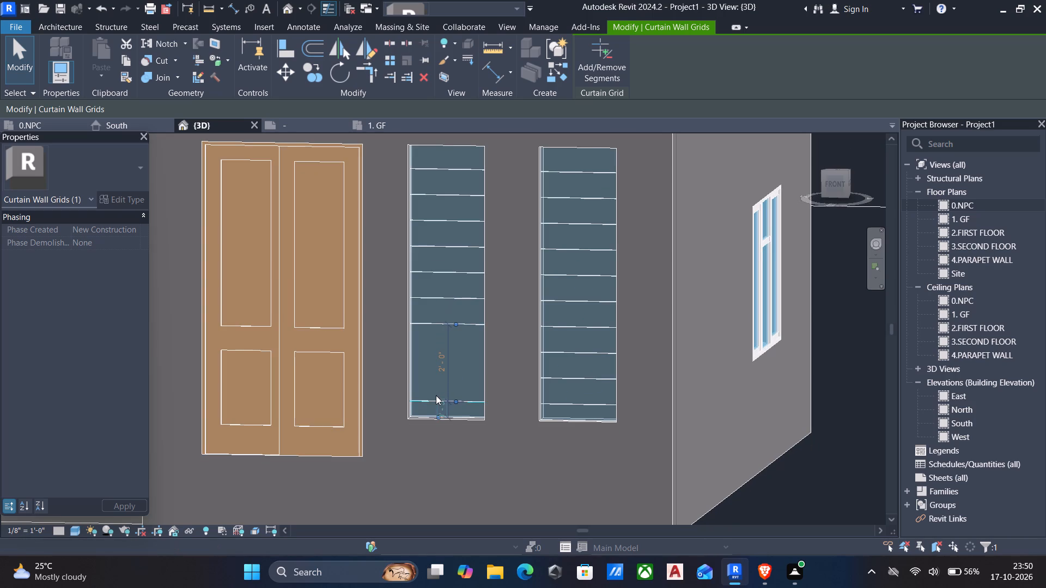
pyautogui.press('Return')
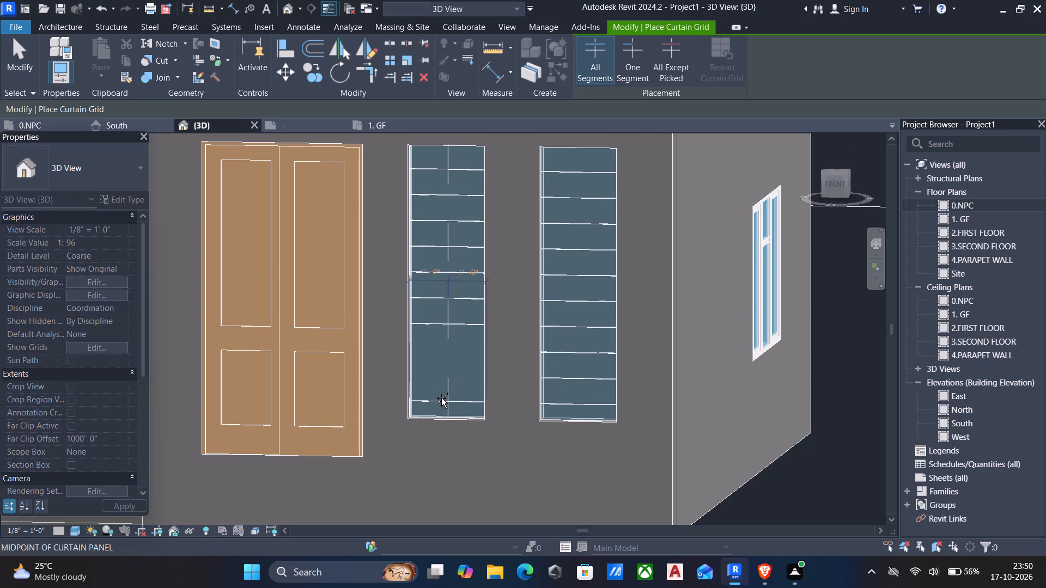
pyautogui.press('Escape')
pyautogui.click(431, 398)
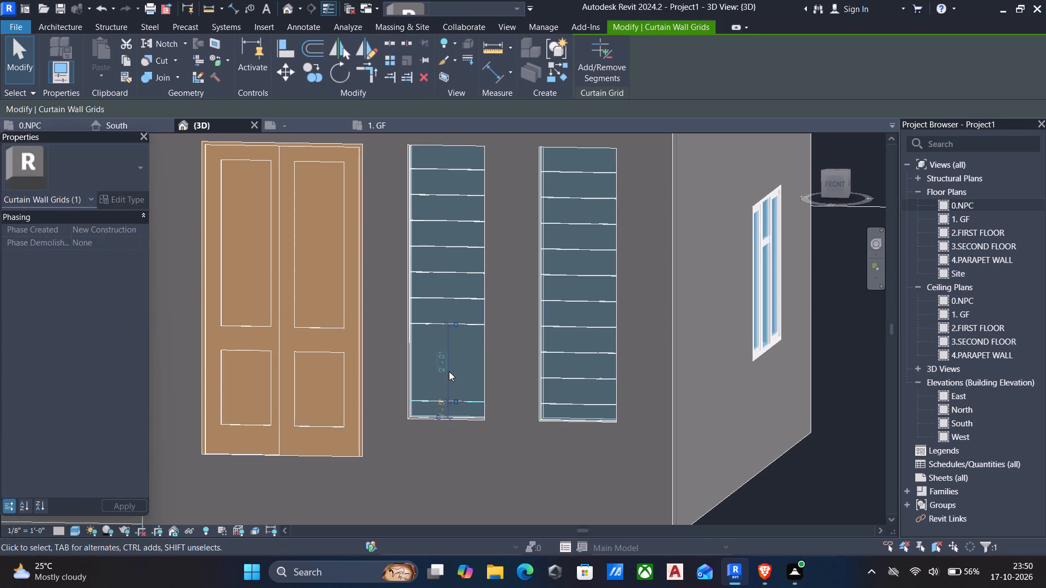
pyautogui.click(444, 369)
pyautogui.write('8"')
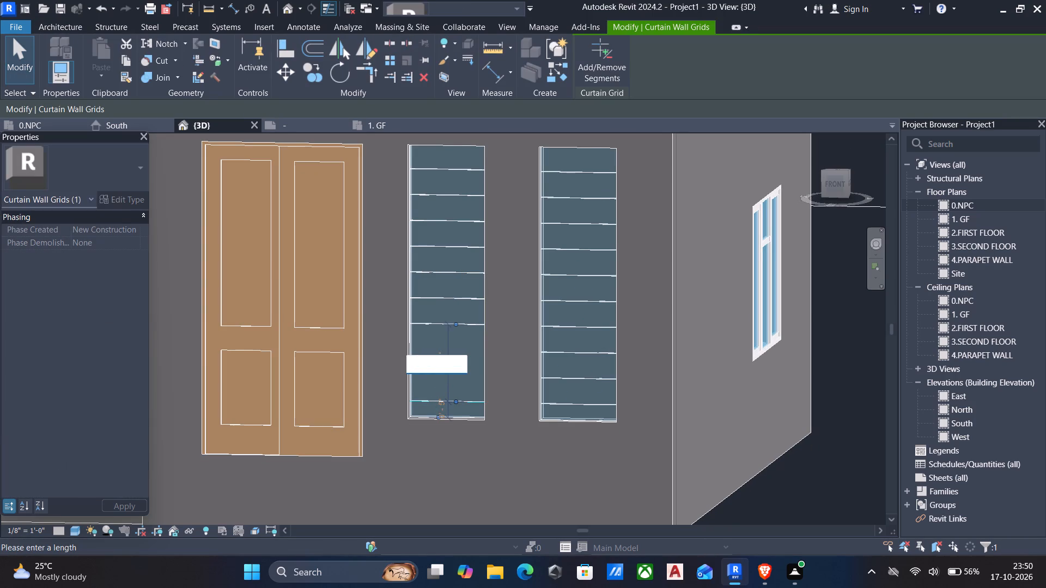
pyautogui.press('Return')
# Add two horizontal curtain grid lines across all segments below the eighth line in the same glazing.
pyautogui.click(431, 351)
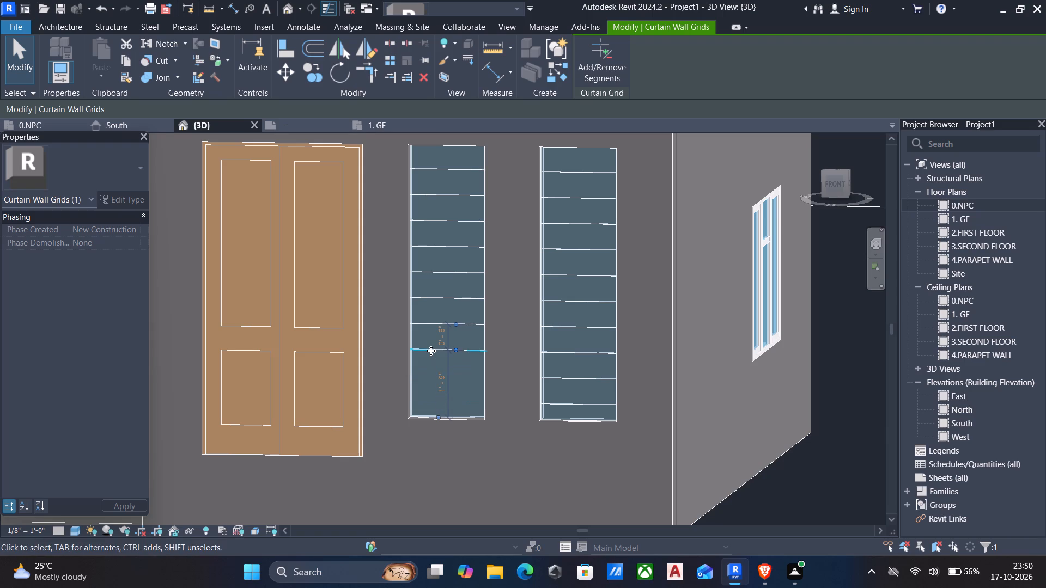
pyautogui.write('cs')
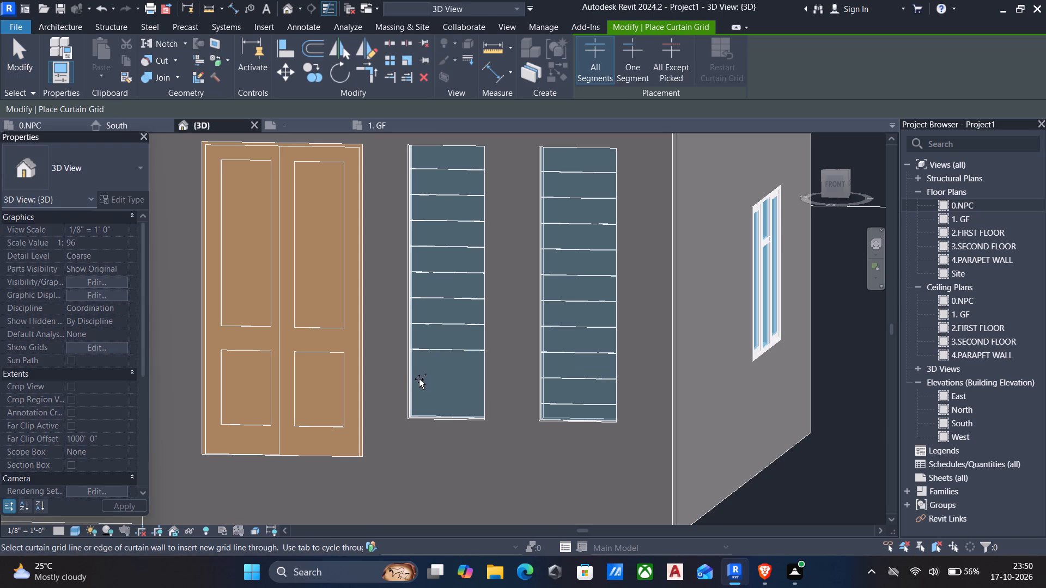
pyautogui.click(413, 365)
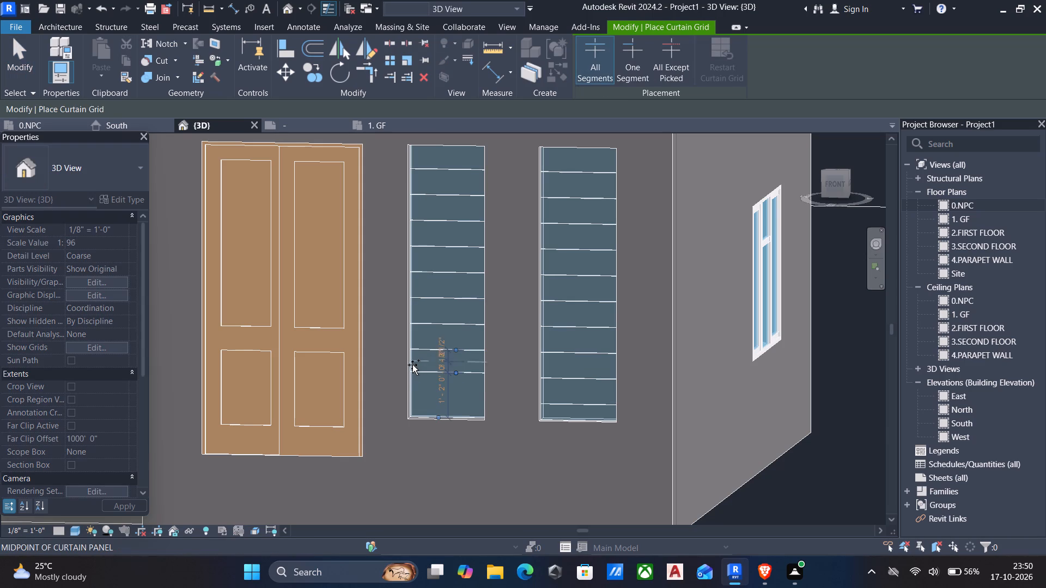
pyautogui.click(413, 391)
pyautogui.press('Escape')
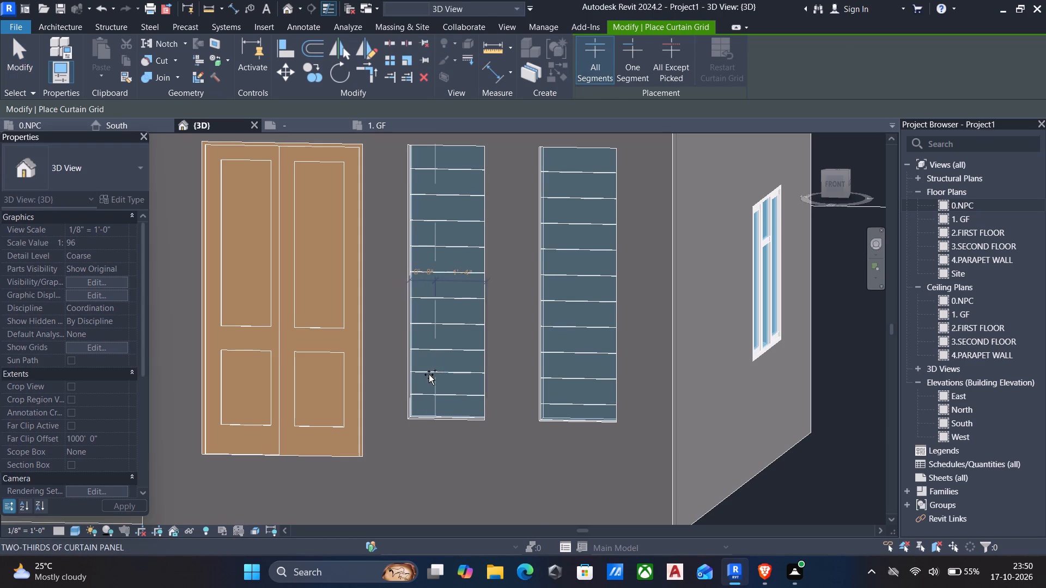
pyautogui.press('Escape')
# Set the two new grid lines at 8" spacing, each measured from the line above, in the same glazing.
pyautogui.scroll(3, 431, 376)
pyautogui.click(436, 370)
pyautogui.click(451, 356)
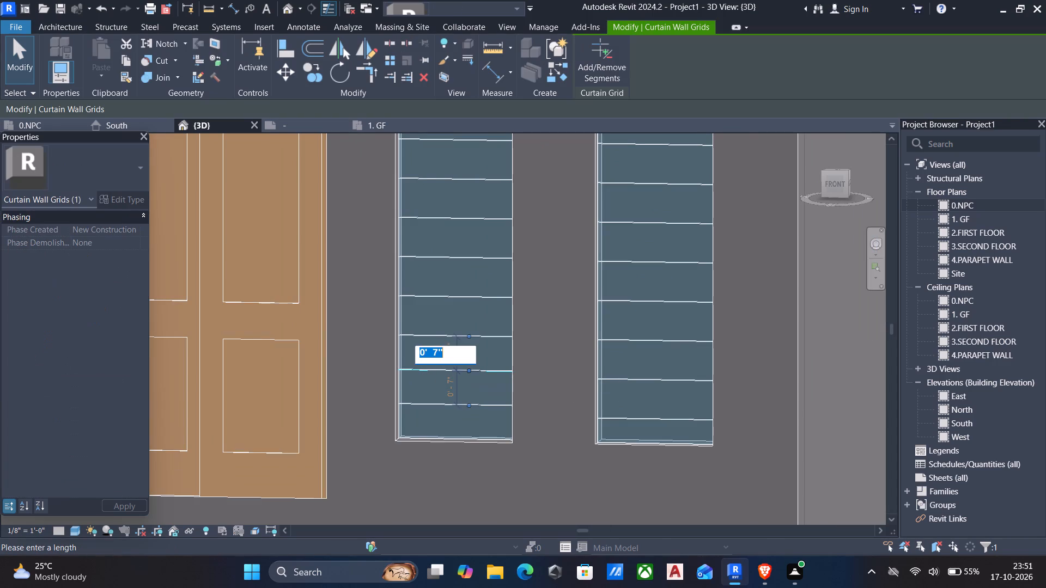
pyautogui.write('8"')
pyautogui.press('Return')
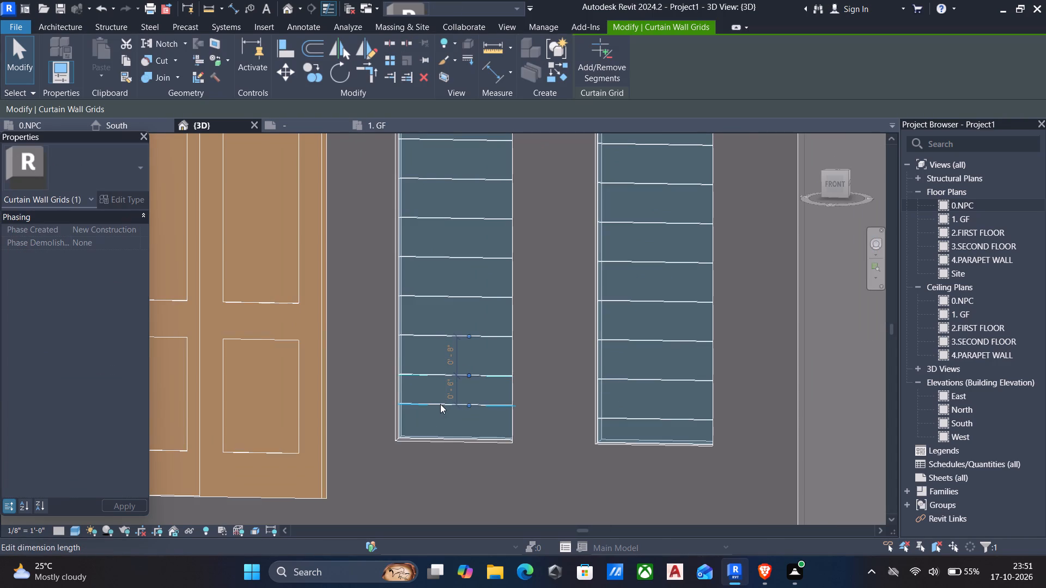
pyautogui.click(440, 405)
pyautogui.click(446, 395)
pyautogui.write('8"')
pyautogui.press('Return')
pyautogui.scroll(-6, 485, 408)
pyautogui.moveTo(443, 416); pyautogui.dragTo(443, 416, button='middle')
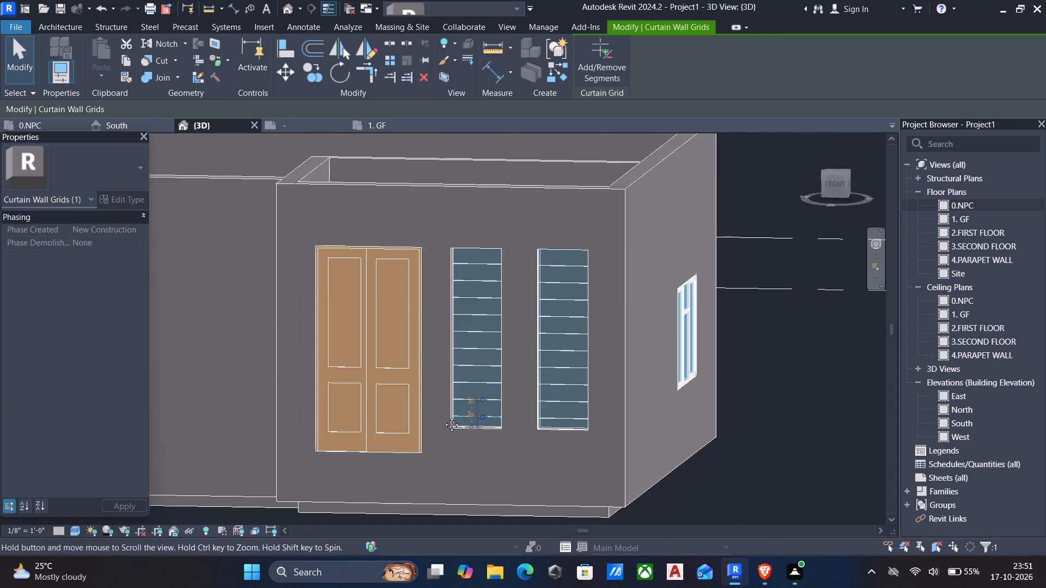
pyautogui.moveTo(443, 416); pyautogui.dragTo(564, 451, button='middle')
pyautogui.scroll(-4, 565, 451)
pyautogui.press('Escape')
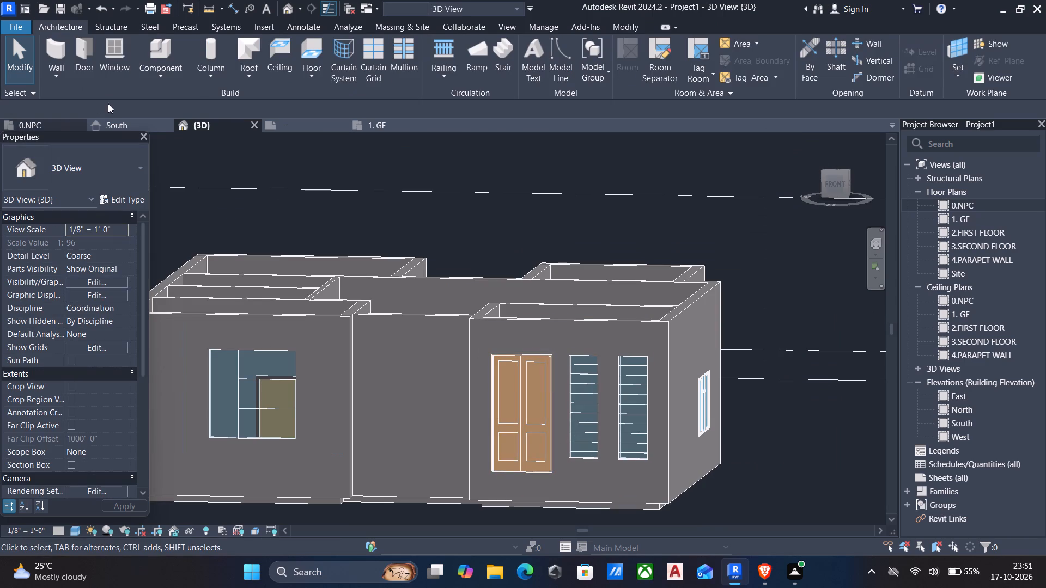
# Place 1" Square rectangular mullions, one grid line at a time, on the second to fifth grid lines of the glazing nearest the double door.
pyautogui.click(407, 52)
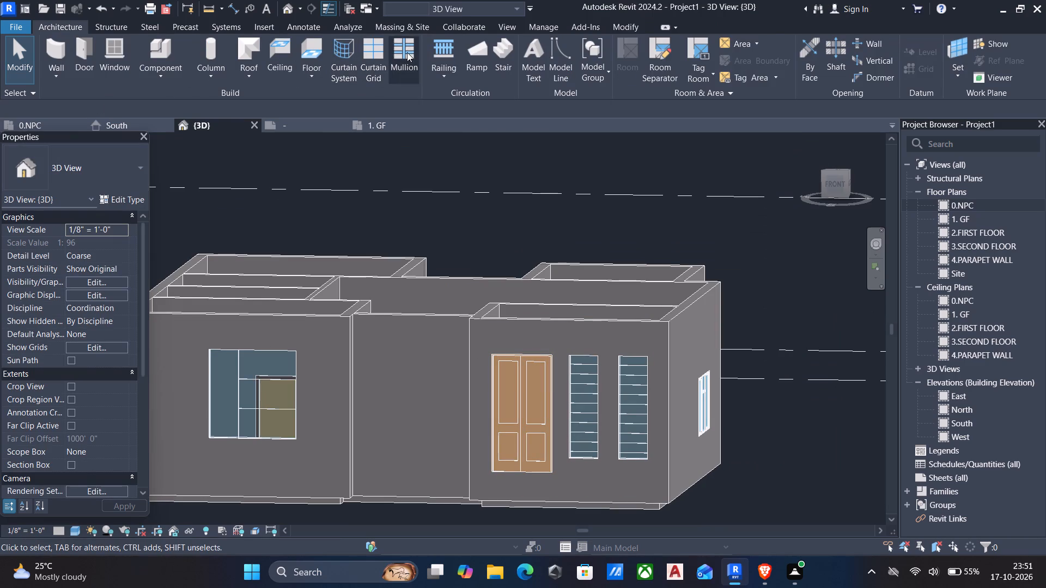
pyautogui.click(110, 176)
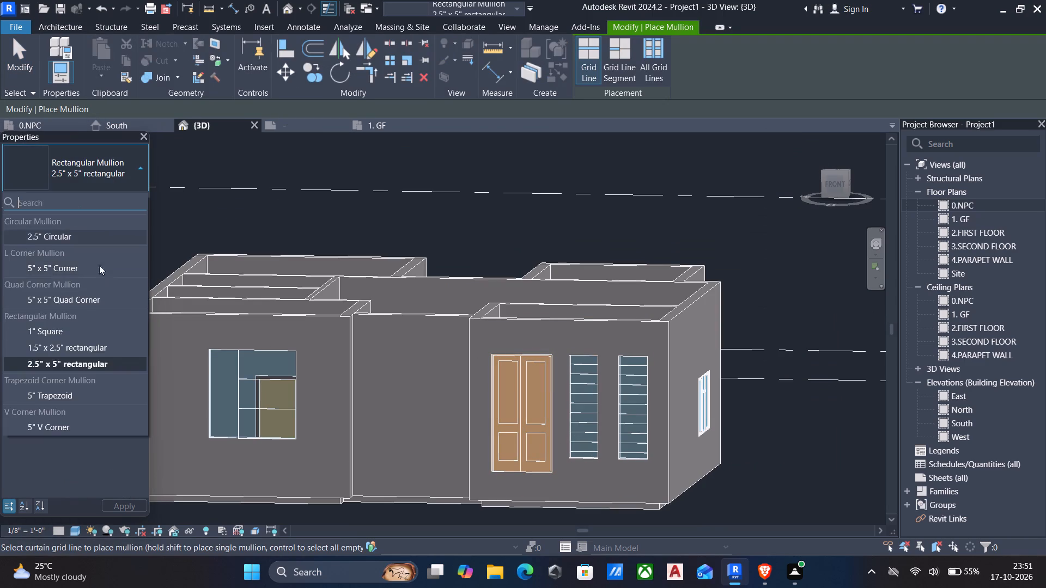
pyautogui.scroll(4, 81, 299)
pyautogui.click(52, 331)
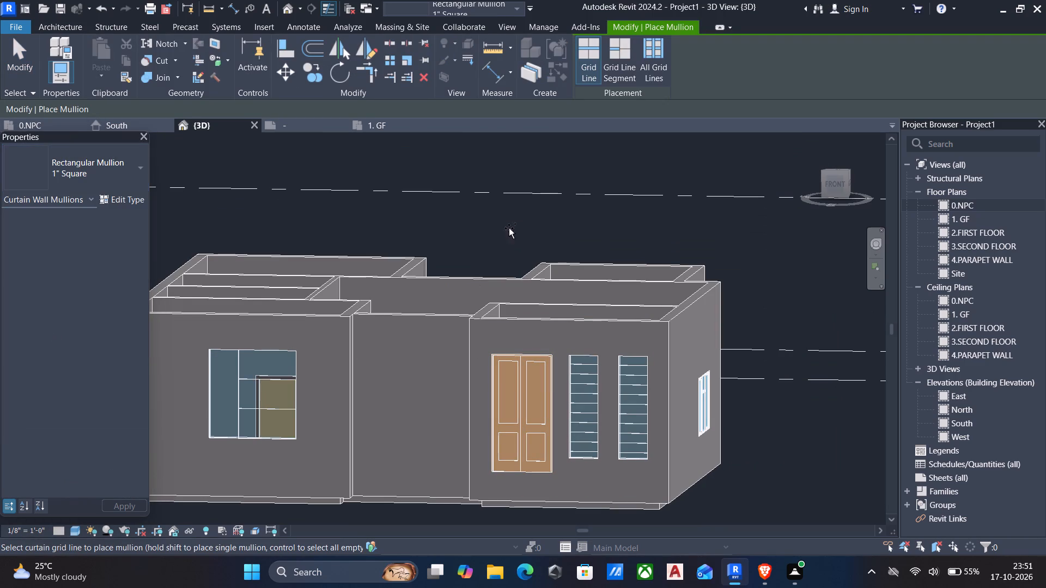
pyautogui.click(653, 47)
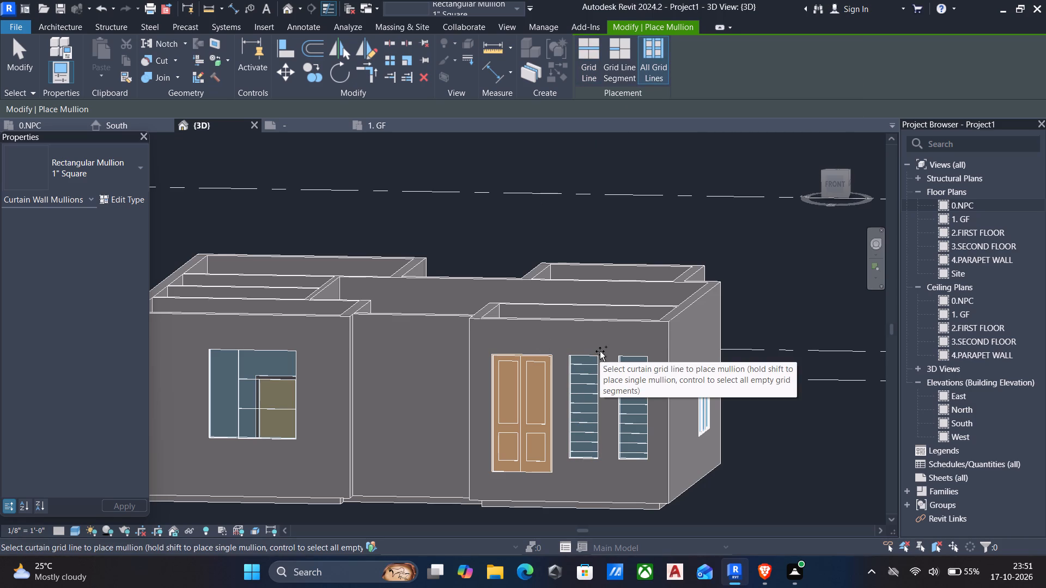
pyautogui.click(588, 55)
pyautogui.scroll(4, 605, 383)
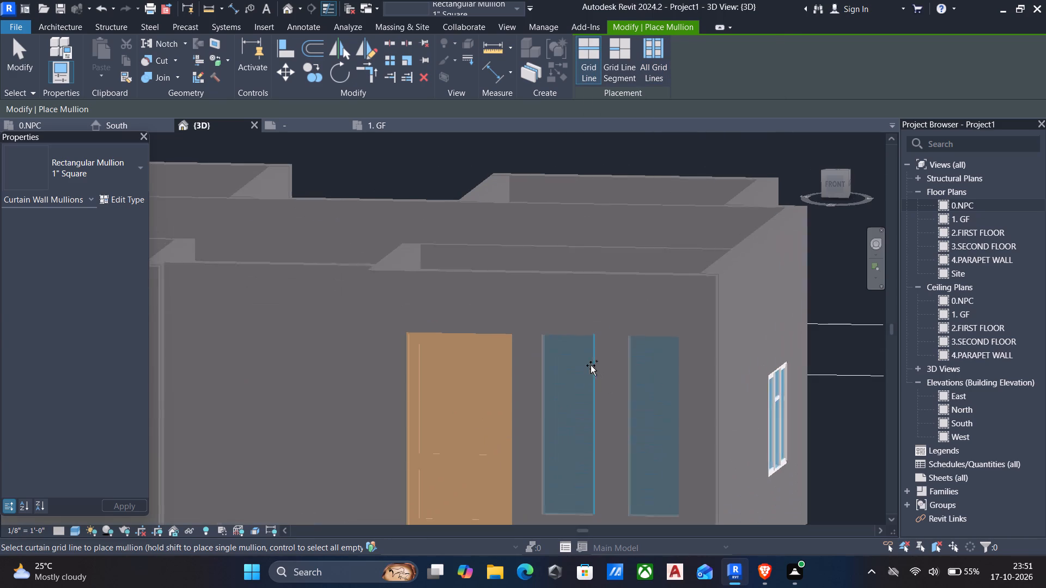
pyautogui.click(567, 350)
pyautogui.scroll(2, 560, 374)
pyautogui.scroll(-2, 569, 362)
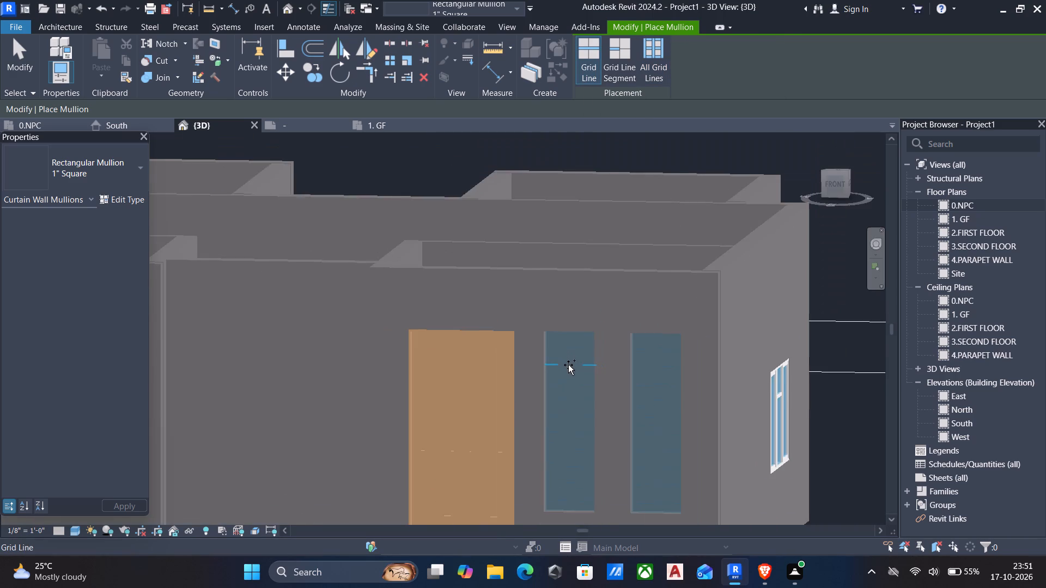
pyautogui.scroll(4, 574, 358)
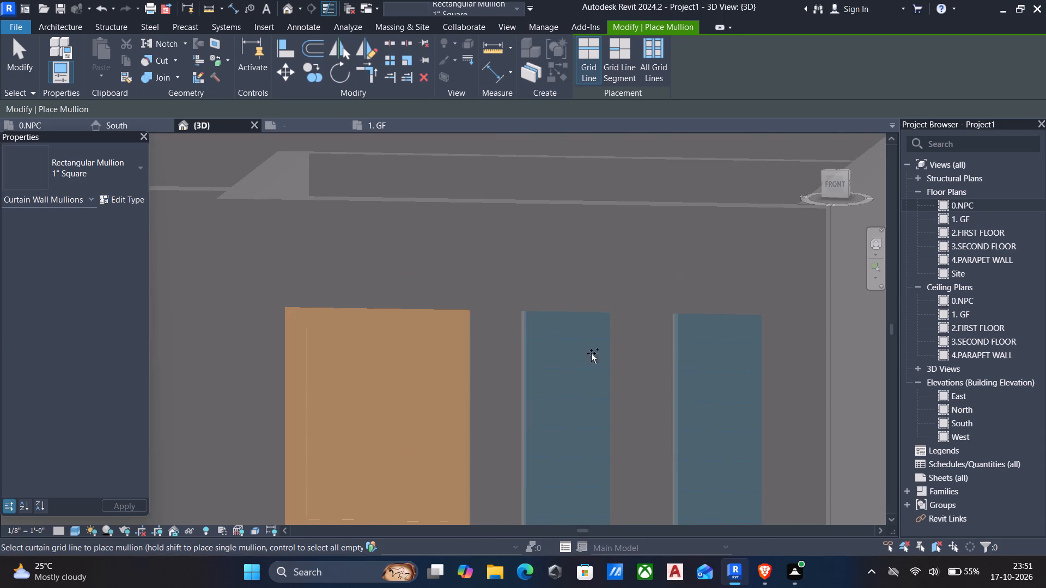
pyautogui.moveTo(630, 339); pyautogui.dragTo(637, 286, button='middle')
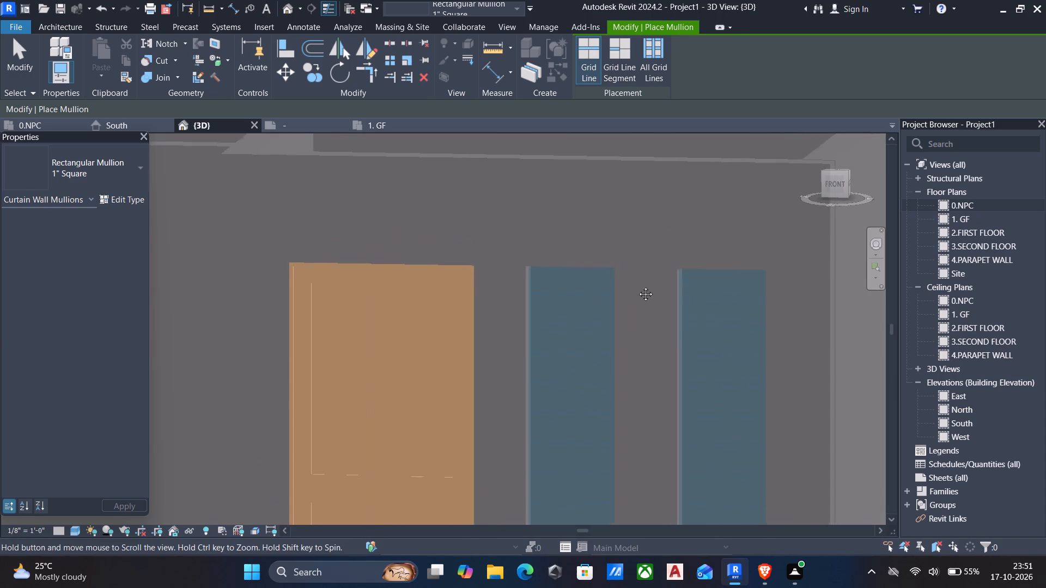
pyautogui.moveTo(637, 286); pyautogui.dragTo(638, 285, button='middle')
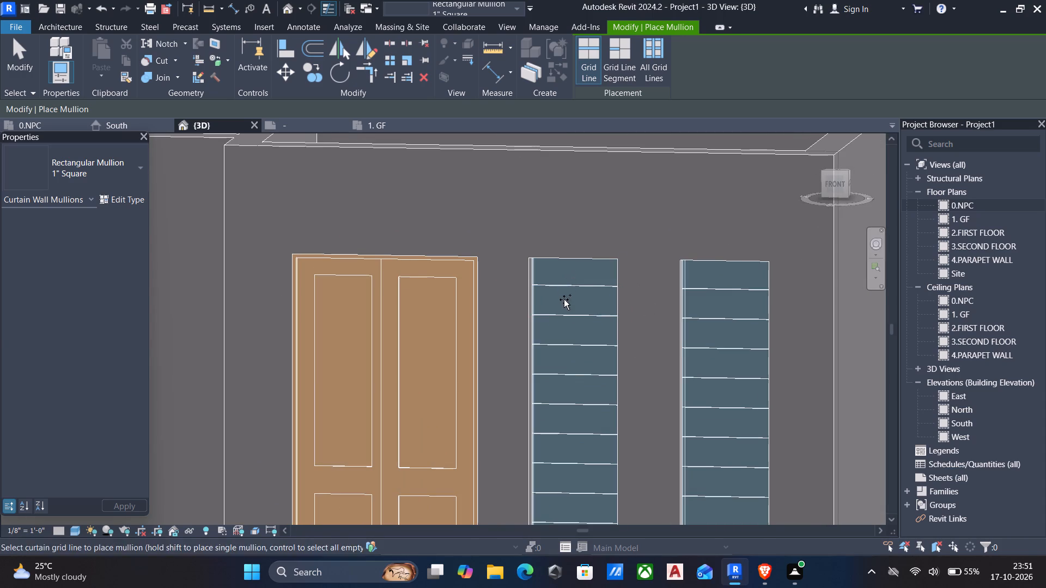
pyautogui.click(566, 346)
pyautogui.click(565, 316)
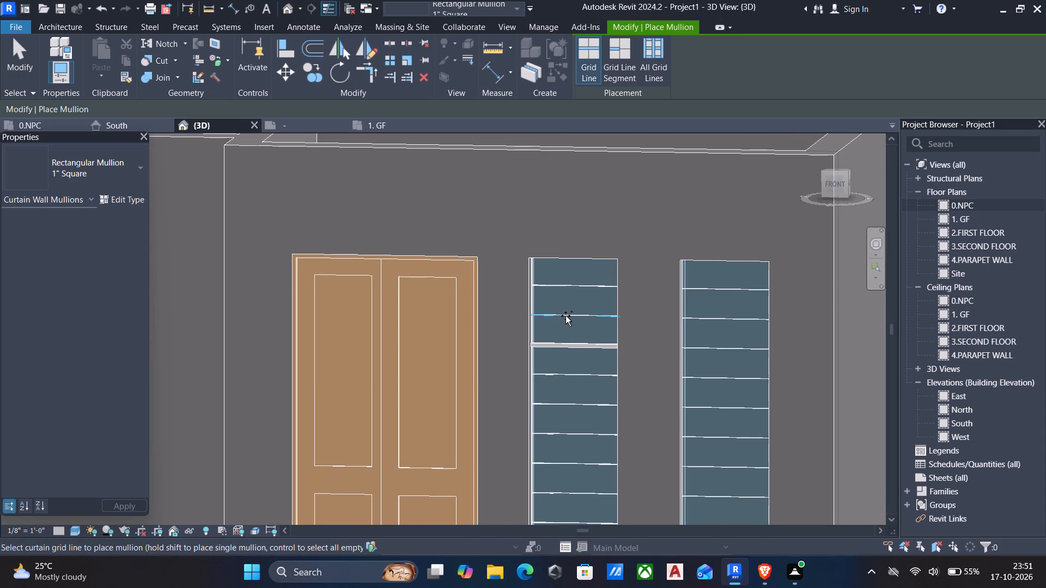
pyautogui.click(565, 285)
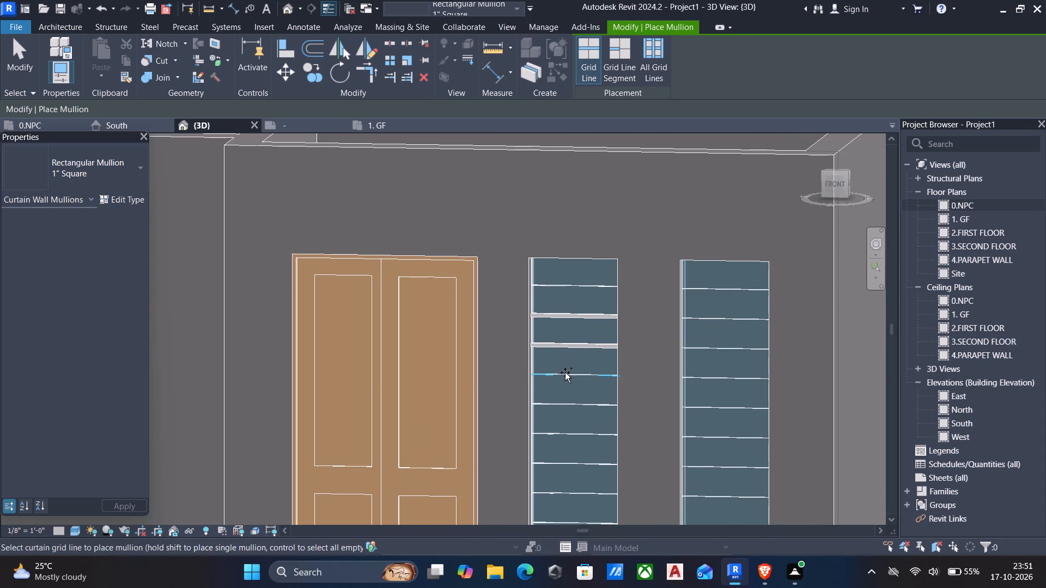
pyautogui.click(565, 372)
pyautogui.click(576, 402)
# Place 1" Square rectangular mullions on all ten horizontal grid lines of the glazing farther from the double door.
pyautogui.moveTo(569, 402); pyautogui.dragTo(568, 374, button='middle')
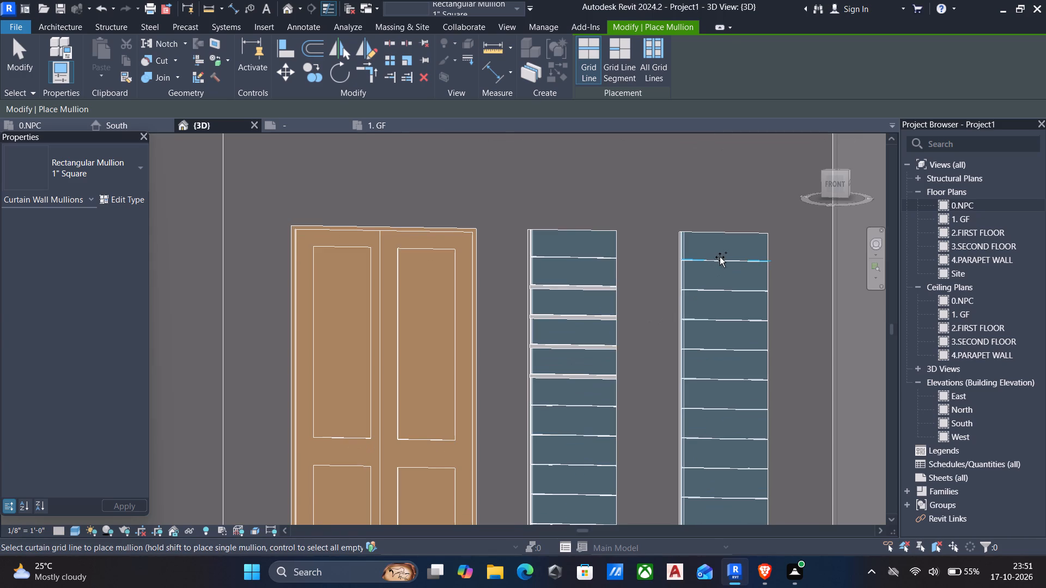
pyautogui.click(720, 257)
pyautogui.click(595, 254)
pyautogui.click(577, 258)
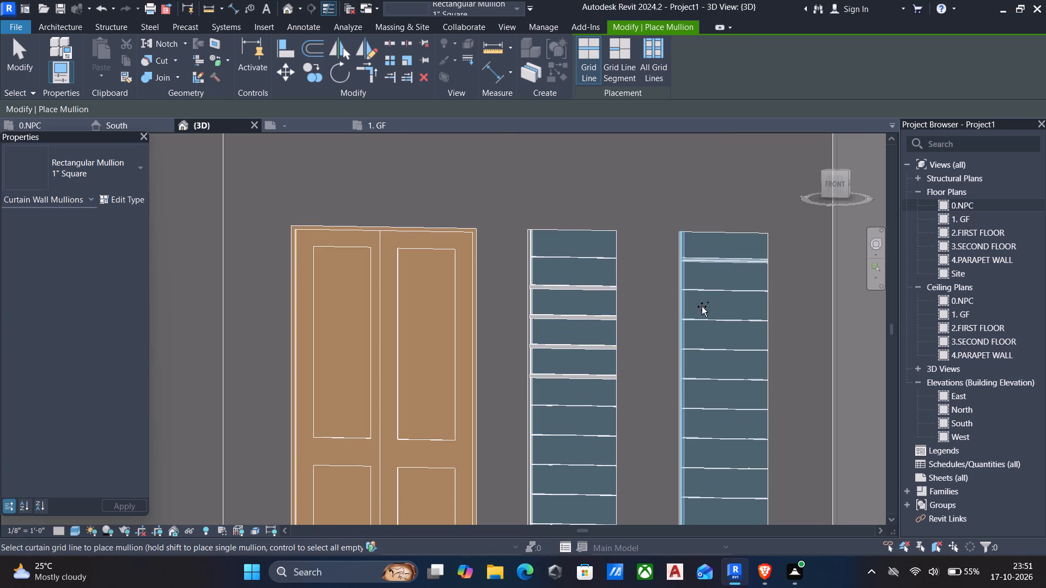
pyautogui.click(720, 291)
pyautogui.click(731, 317)
pyautogui.click(729, 354)
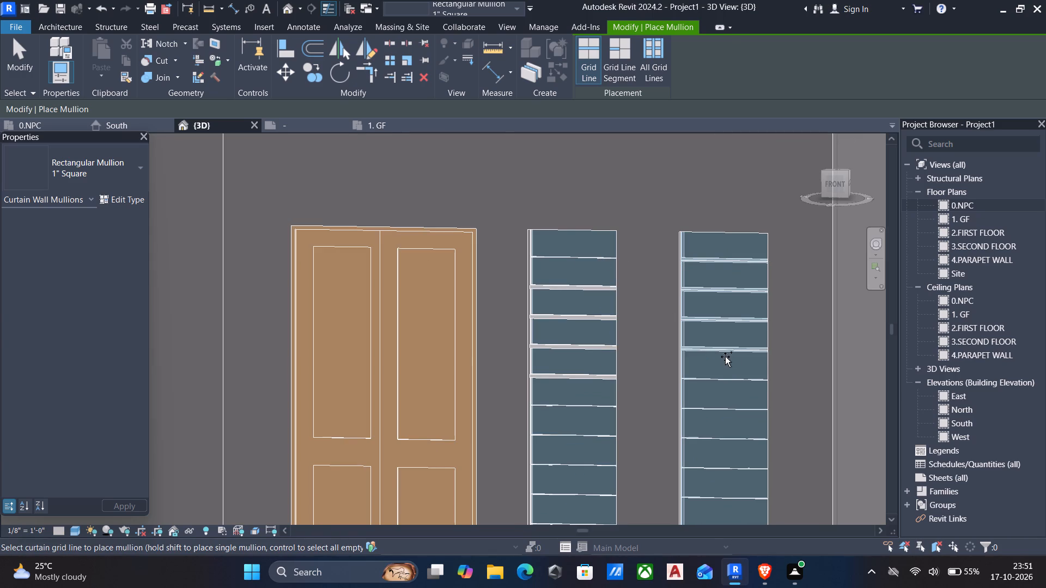
pyautogui.moveTo(725, 357); pyautogui.dragTo(705, 308, button='middle')
pyautogui.click(710, 329)
pyautogui.click(711, 363)
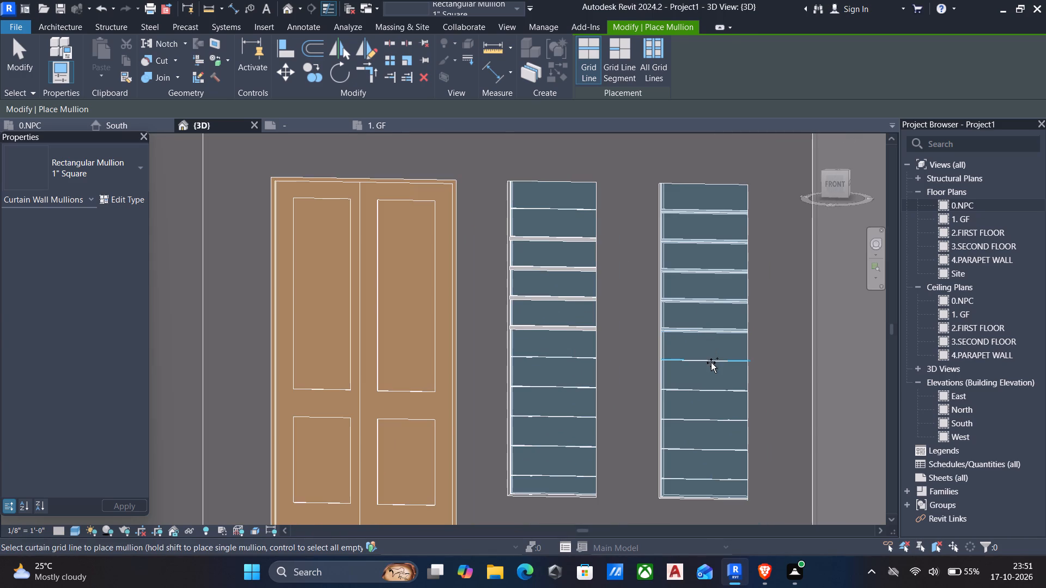
pyautogui.click(705, 390)
pyautogui.click(710, 419)
pyautogui.click(710, 445)
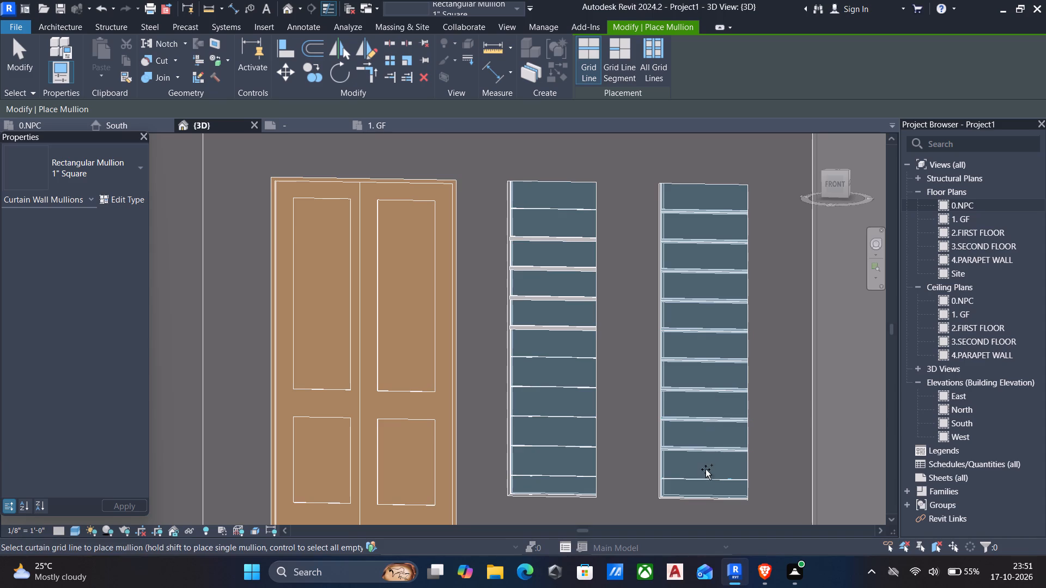
pyautogui.click(706, 477)
# Place 1" Square rectangular mullions on the sixth to tenth grid lines of the glazing nearest the double door.
pyautogui.click(552, 208)
pyautogui.click(558, 415)
pyautogui.click(558, 388)
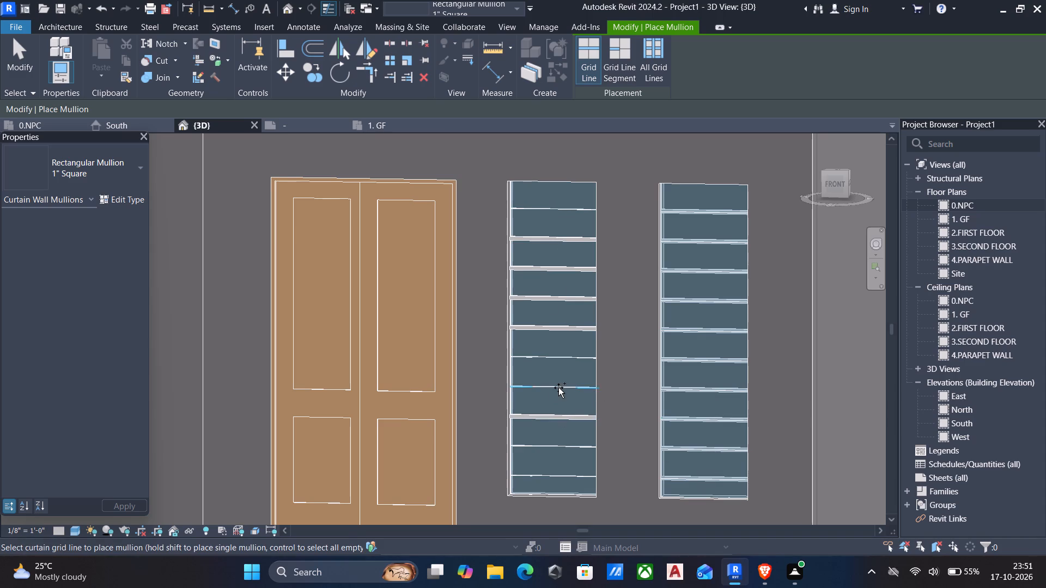
pyautogui.click(557, 351)
pyautogui.click(557, 351)
pyautogui.click(557, 357)
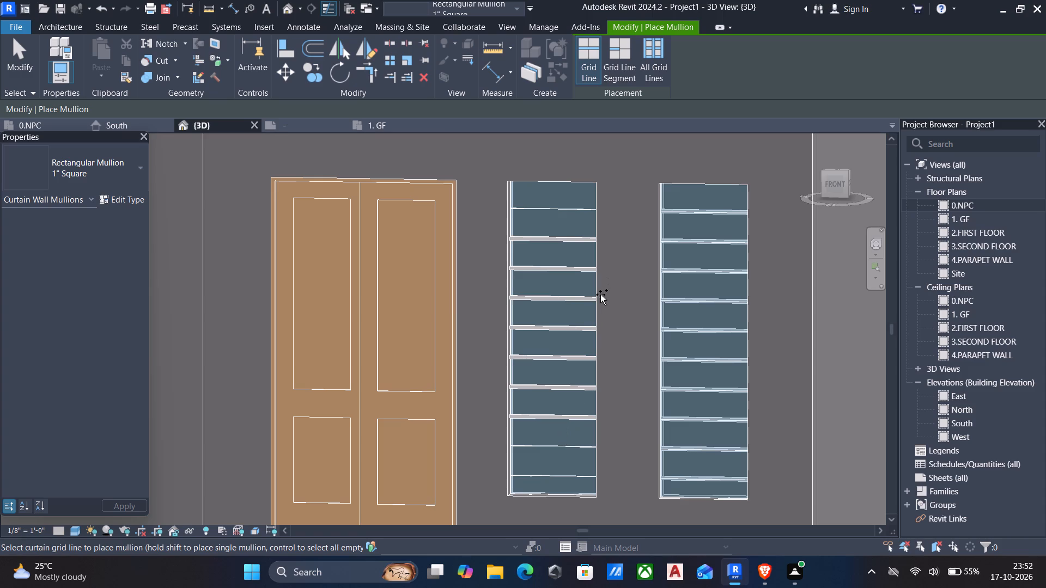
pyautogui.click(550, 449)
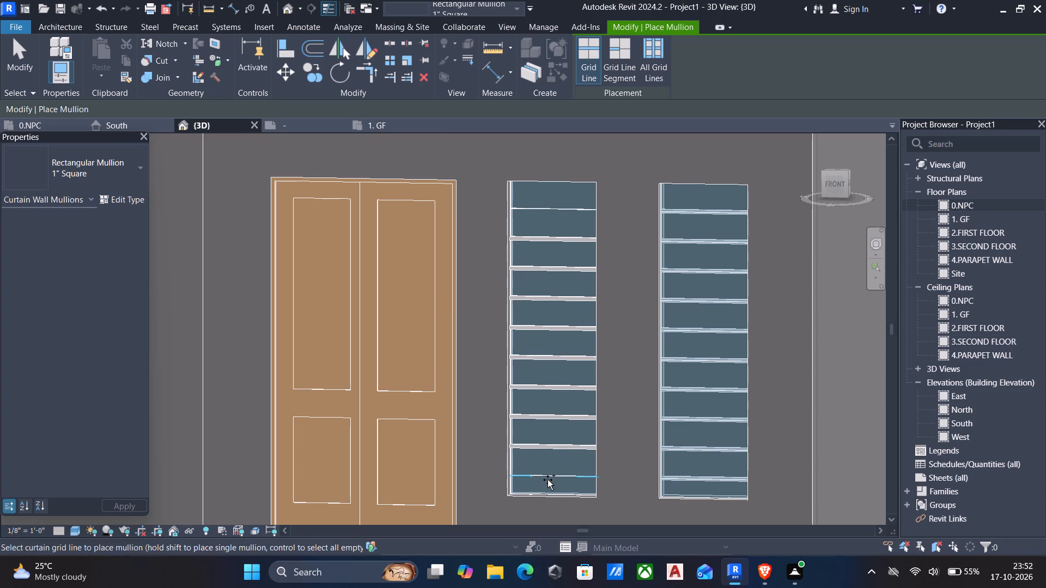
pyautogui.click(548, 480)
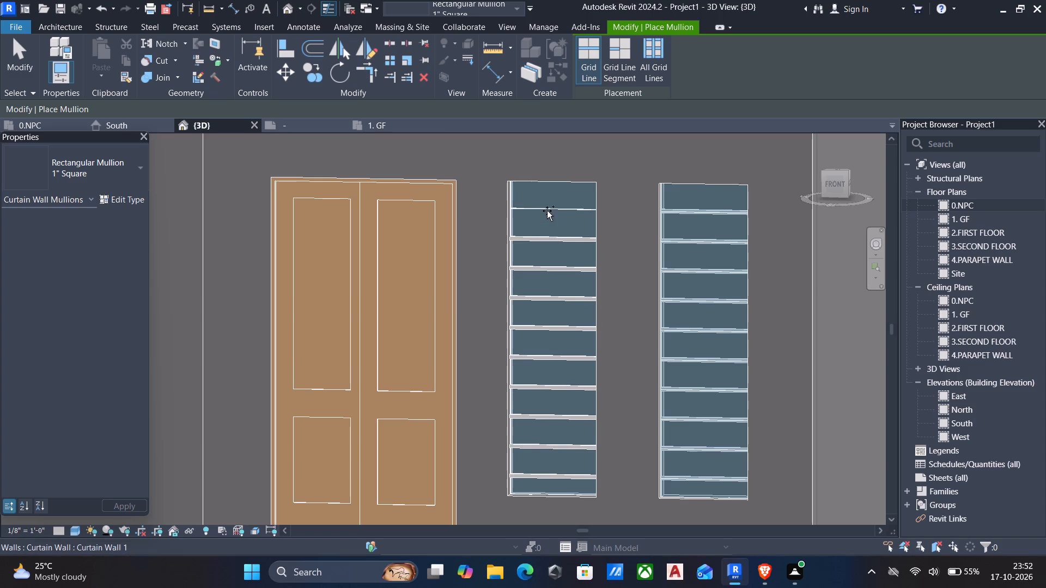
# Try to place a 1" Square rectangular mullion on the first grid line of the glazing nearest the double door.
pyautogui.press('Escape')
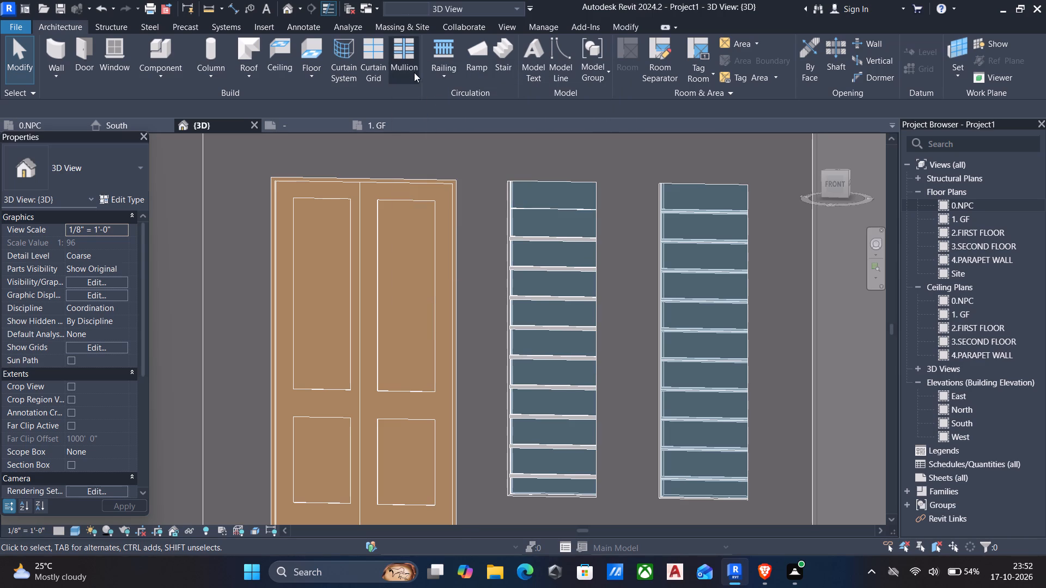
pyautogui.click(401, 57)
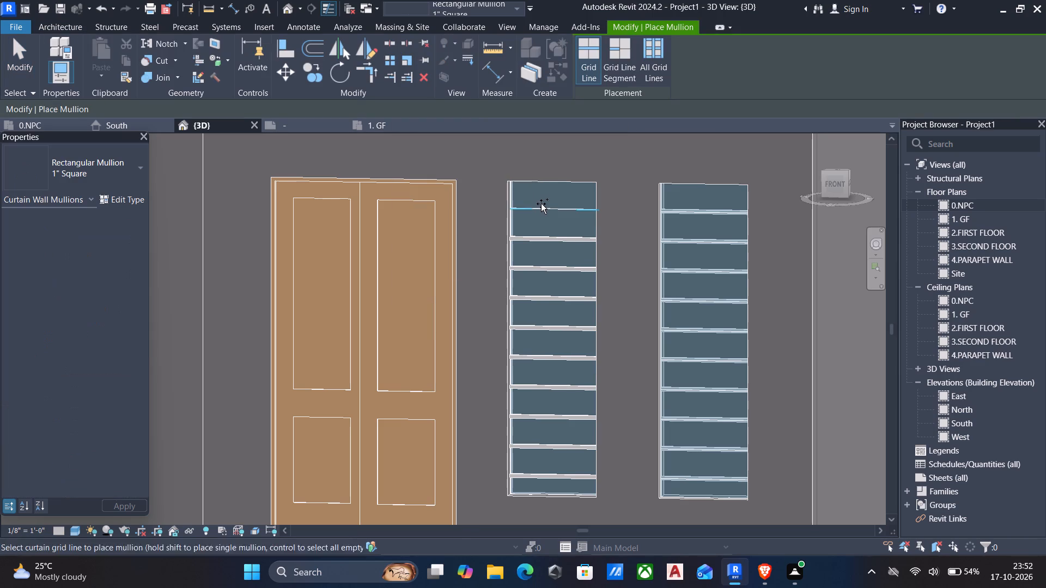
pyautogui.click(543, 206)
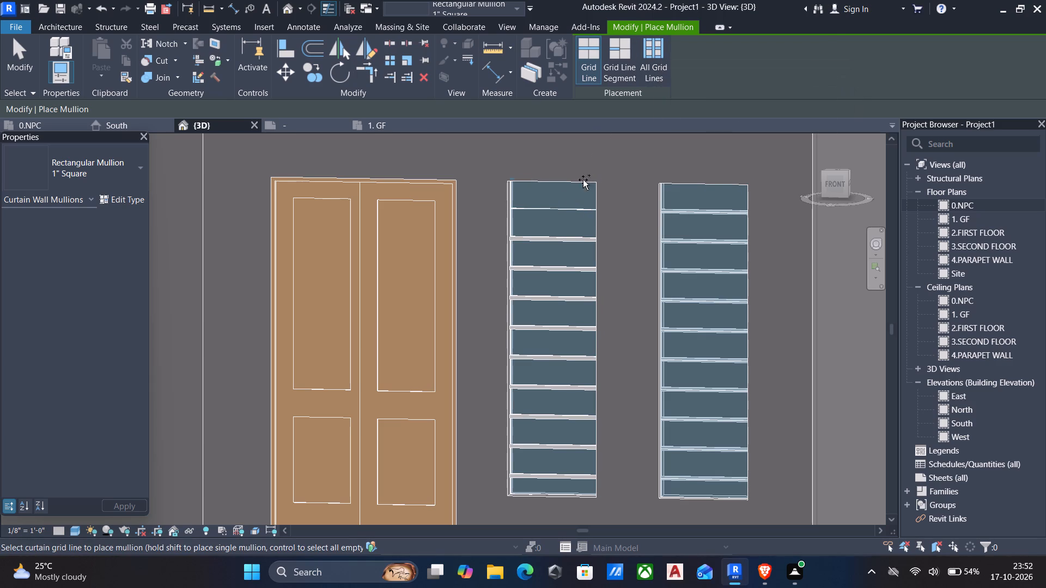
# Place 2.5" x 5" rectangular mullions on all empty grid lines and outer edges of both glazings beside the double door.
pyautogui.click(93, 163)
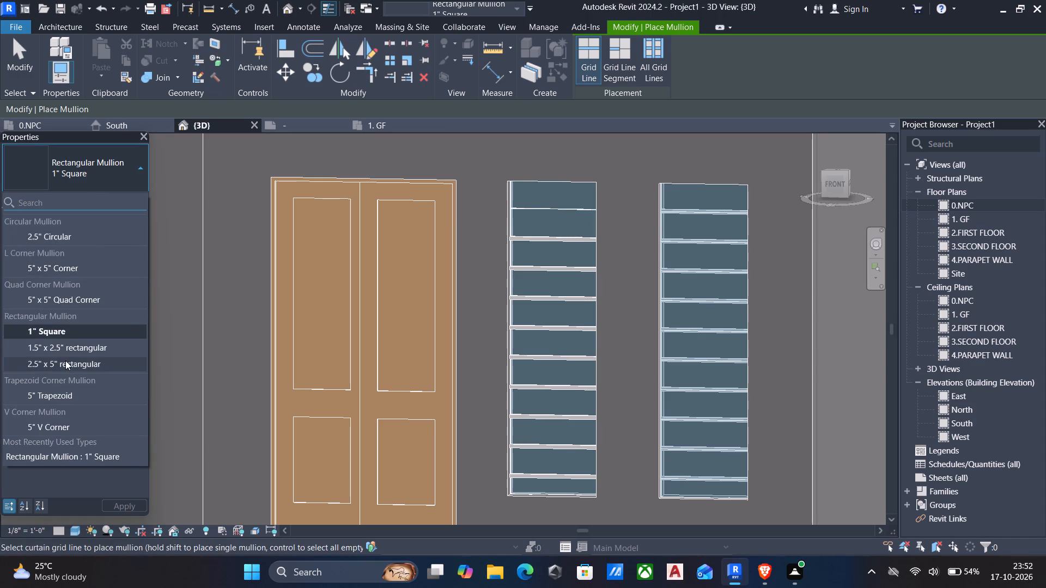
pyautogui.click(65, 360)
pyautogui.click(655, 54)
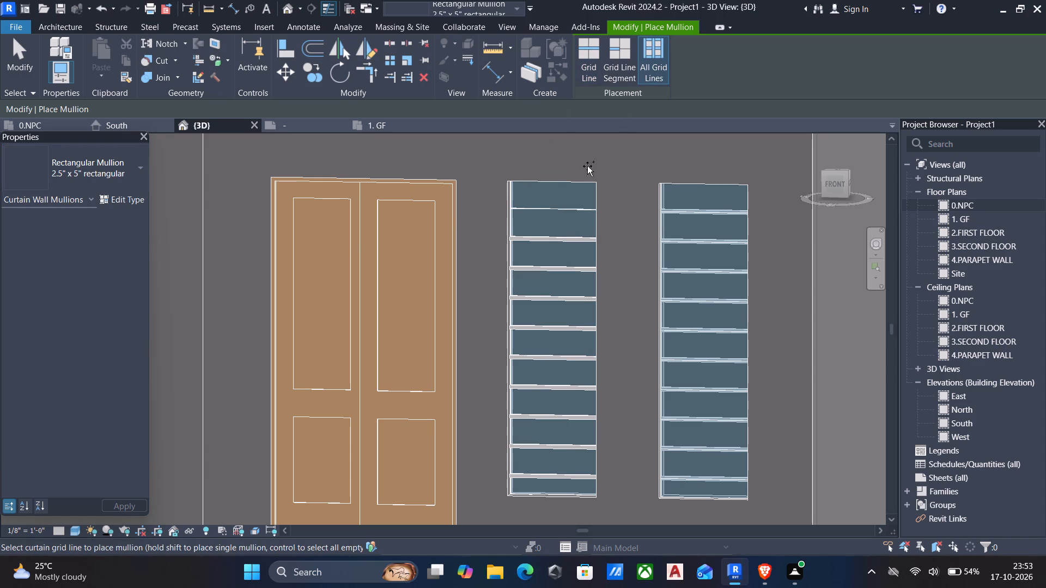
pyautogui.click(550, 182)
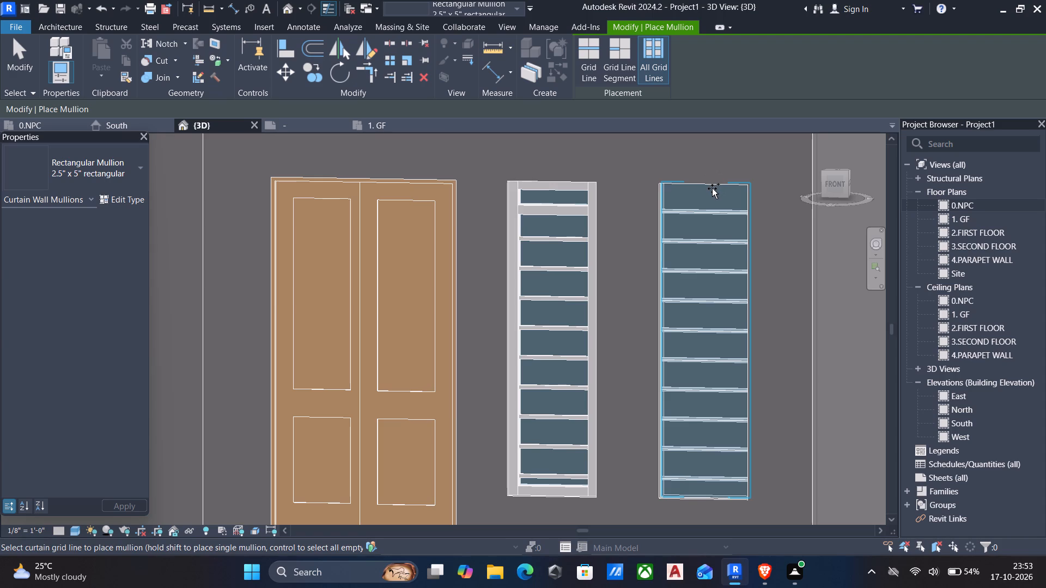
pyautogui.click(712, 188)
pyautogui.moveTo(674, 271); pyautogui.dragTo(670, 262, button='middle')
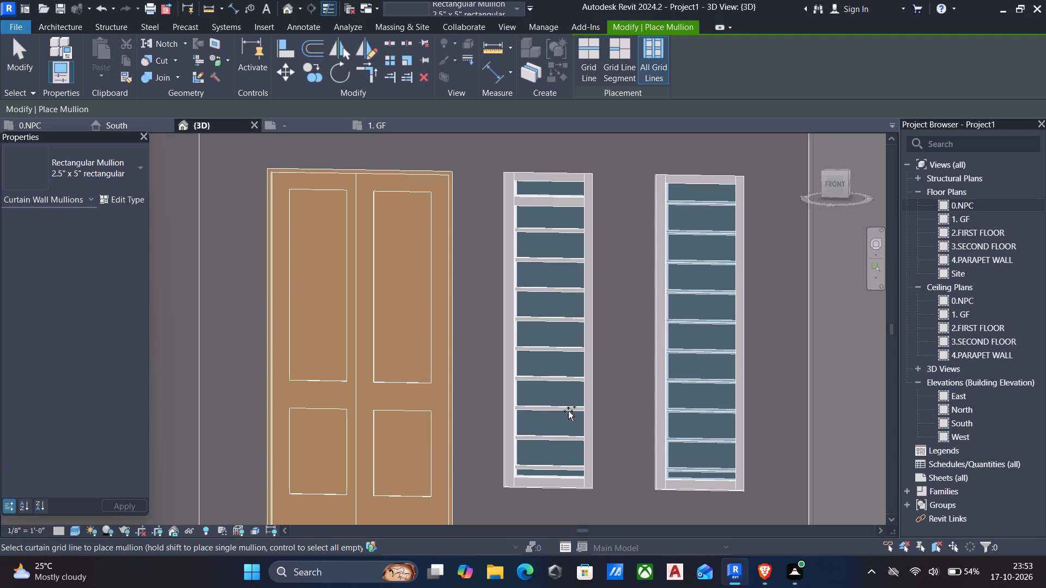
pyautogui.moveTo(604, 415); pyautogui.dragTo(594, 396, button='middle')
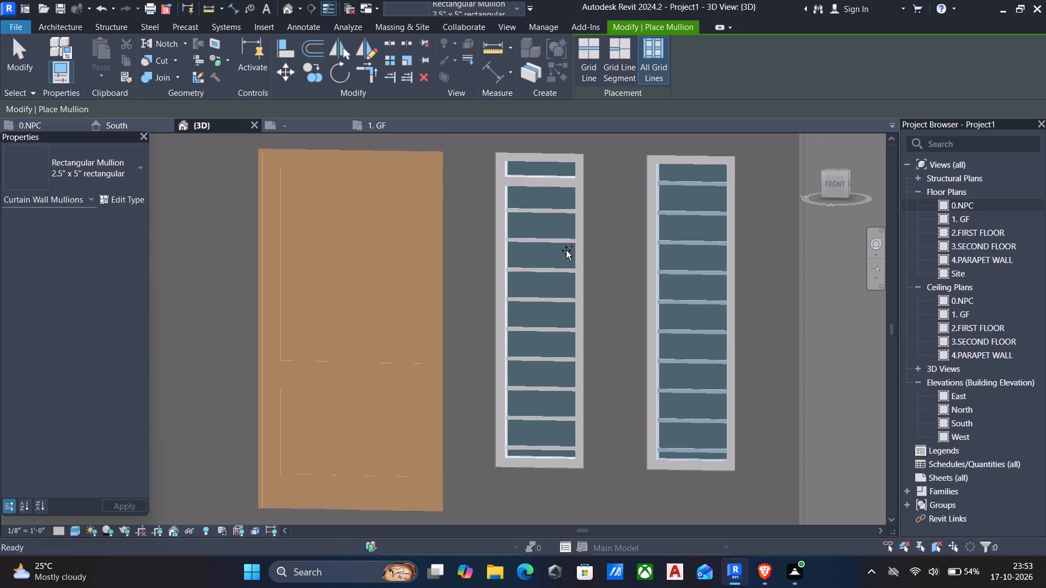
pyautogui.press('Escape')
# Delete the 2.5" x 5" mullion on the first grid line of the glazing nearest the double door, together with that grid line.
pyautogui.click(558, 180)
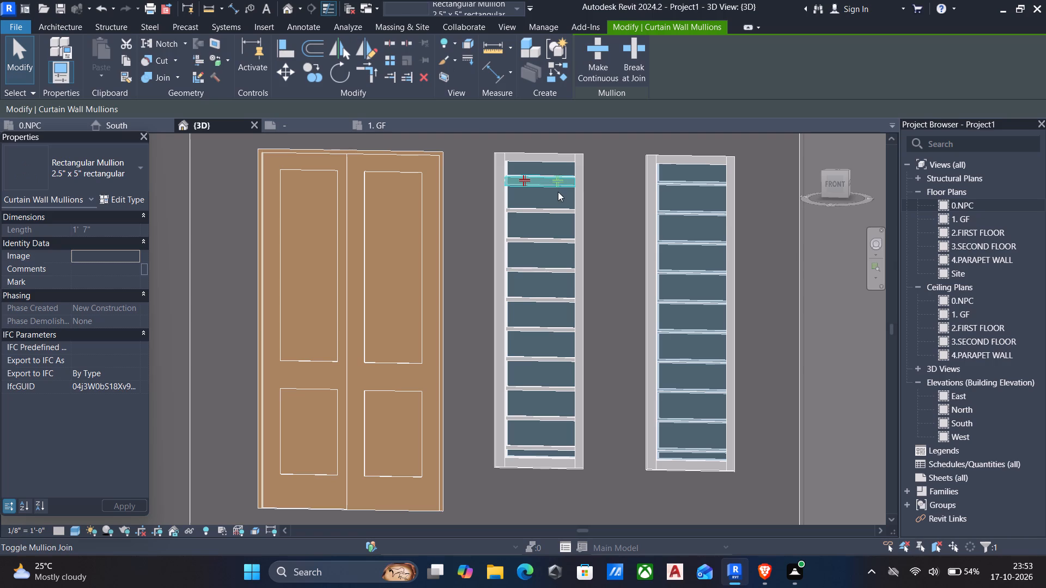
pyautogui.press('Delete')
pyautogui.click(544, 182)
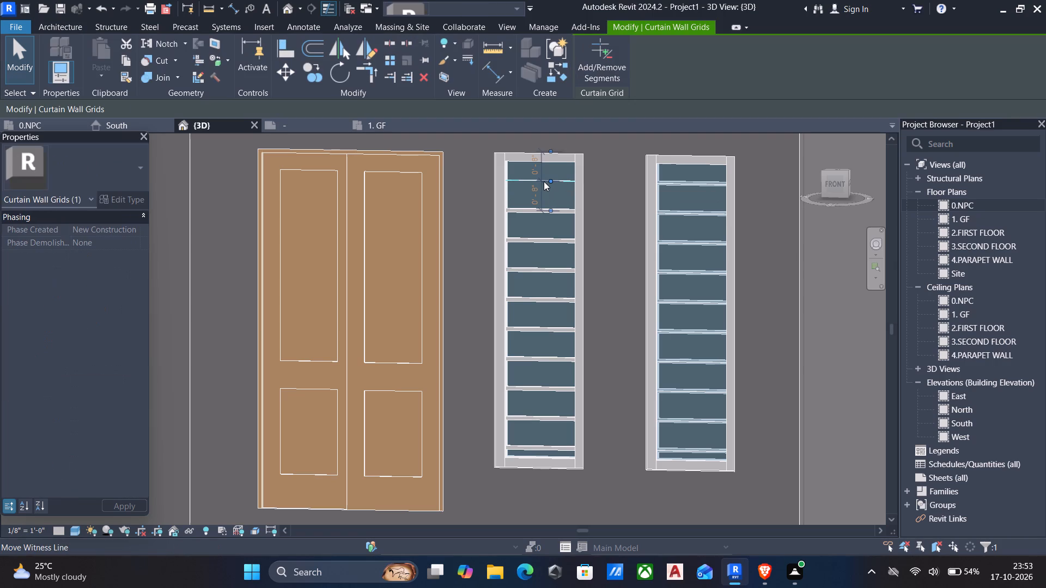
pyautogui.press('Delete')
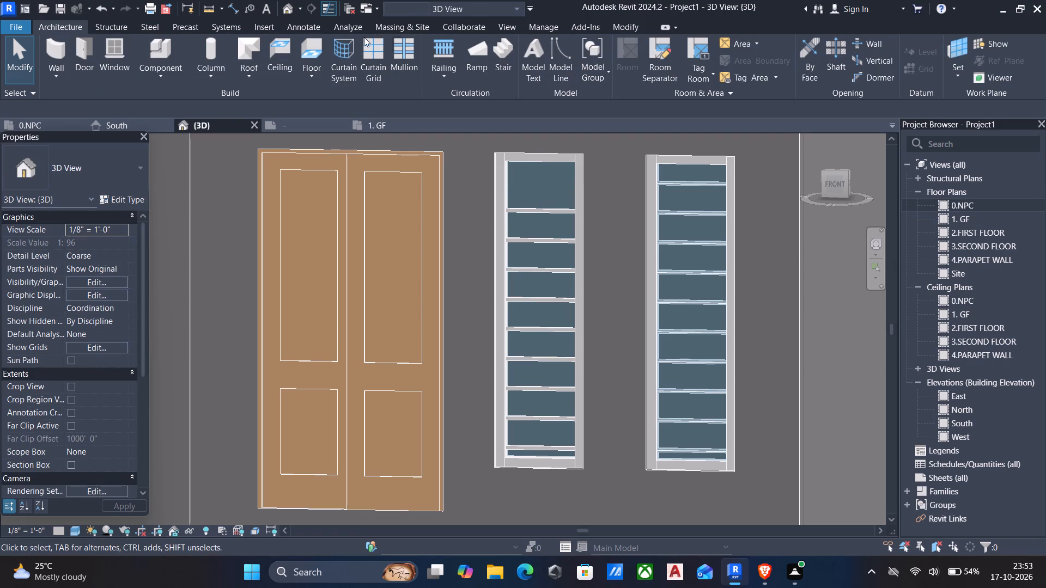
# Add a horizontal curtain grid line across all segments, about 8" above the topmost remaining grid line of the same glazing.
pyautogui.click(367, 57)
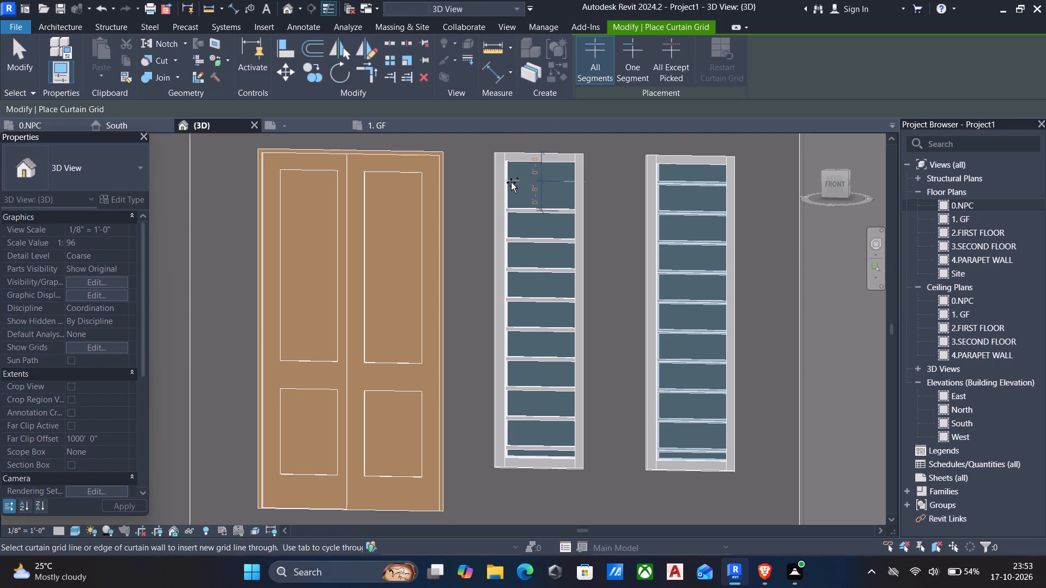
pyautogui.click(511, 183)
pyautogui.press('Escape')
pyautogui.press('Escape')
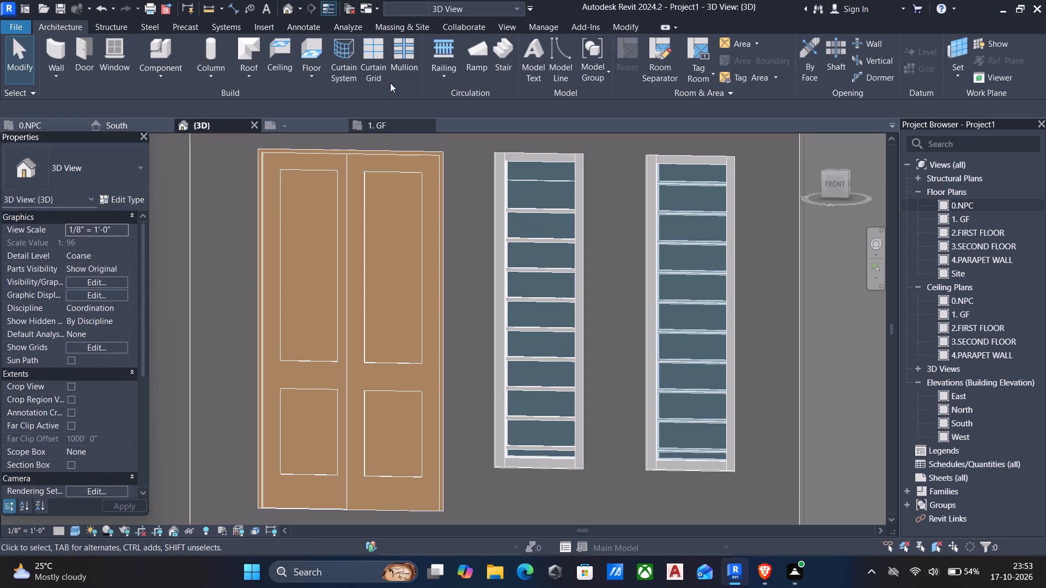
# Try to place a 1" Square rectangular mullion on the empty topmost grid line of the glazing nearest the double door.
pyautogui.click(408, 54)
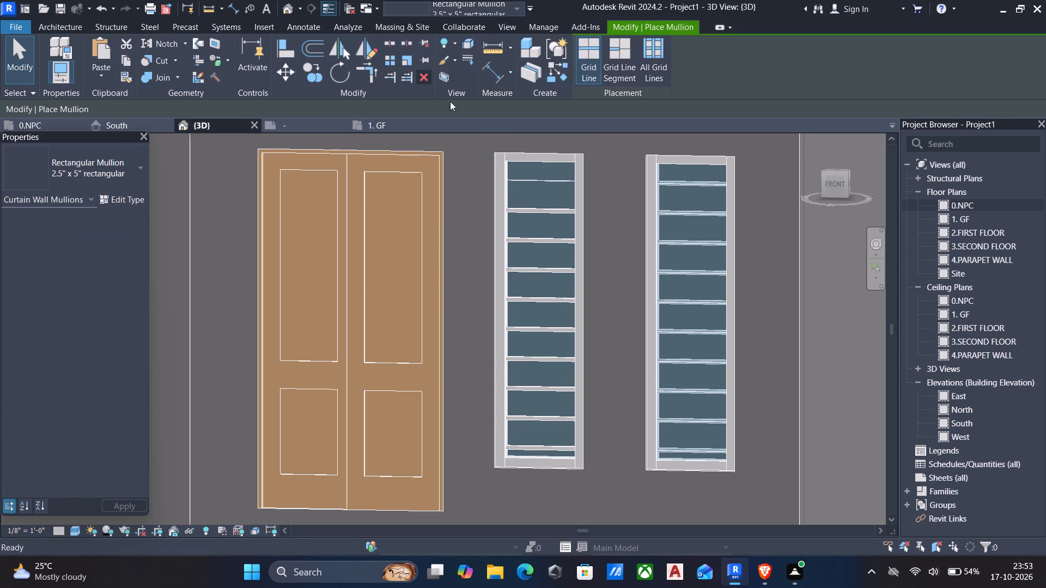
pyautogui.click(86, 171)
pyautogui.scroll(5, 129, 260)
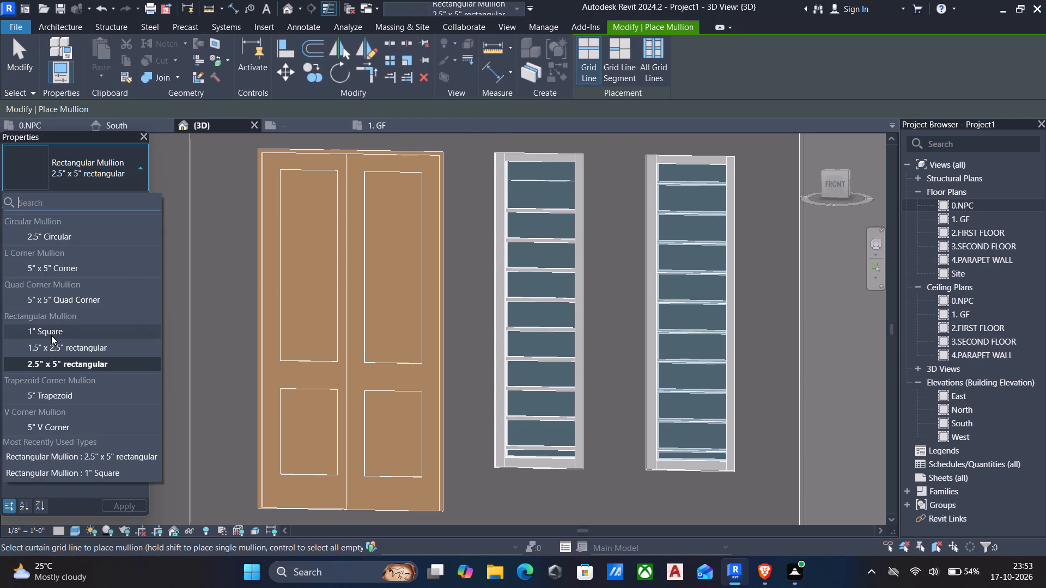
pyautogui.click(51, 335)
pyautogui.click(537, 181)
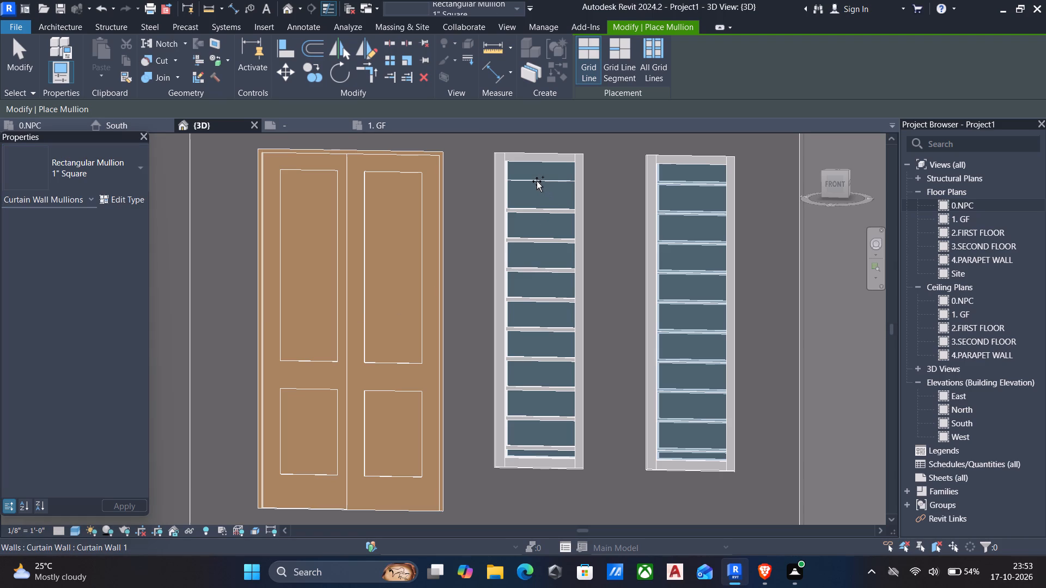
pyautogui.moveTo(537, 183); pyautogui.dragTo(517, 216, button='middle')
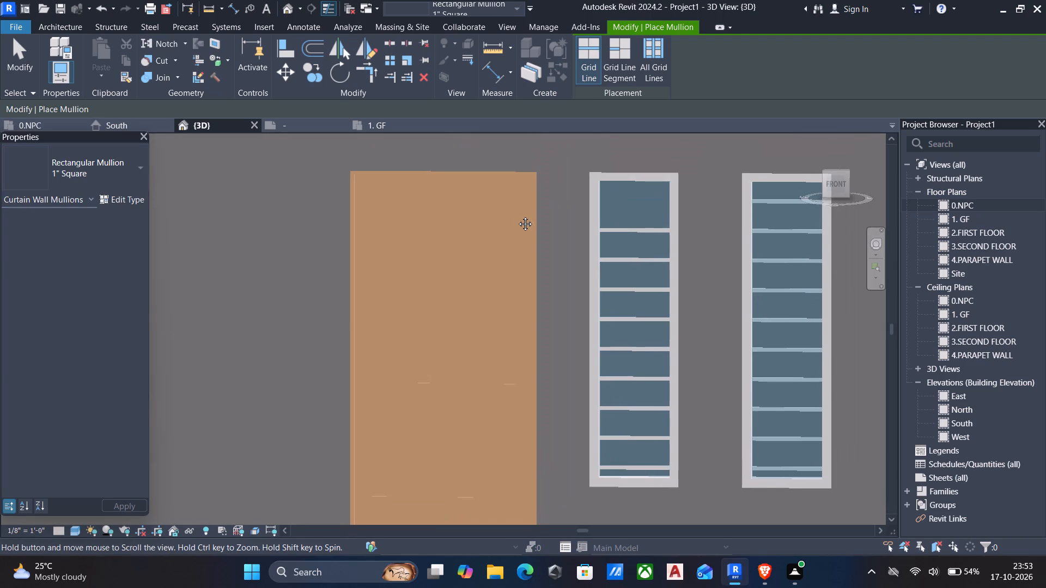
pyautogui.moveTo(517, 216); pyautogui.dragTo(515, 218, button='middle')
pyautogui.keyDown('shift'); pyautogui.moveTo(628, 205); pyautogui.dragTo(637, 206, button='middle'); pyautogui.keyUp('shift')
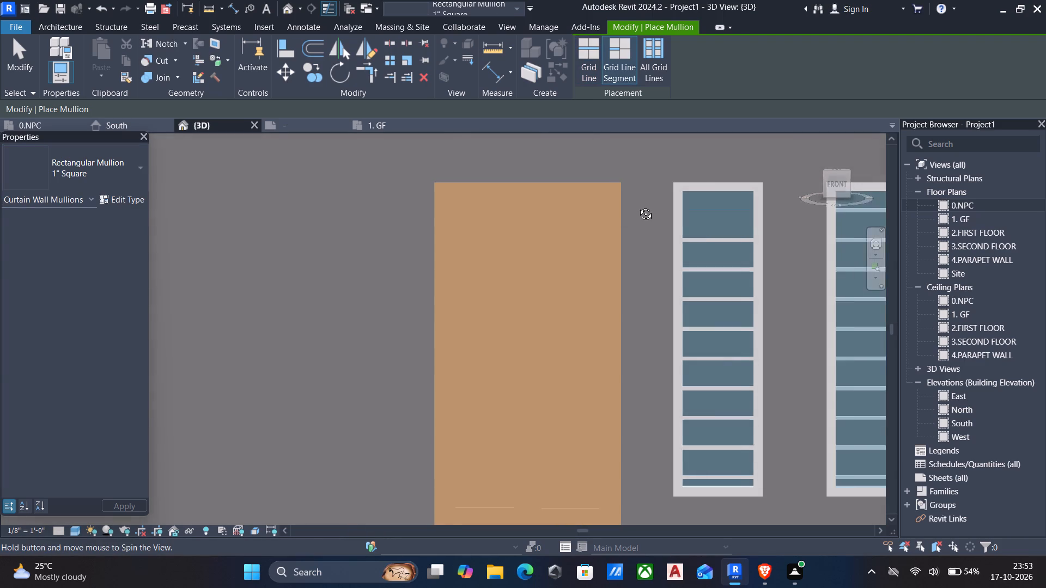
pyautogui.keyDown('shift'); pyautogui.moveTo(637, 206); pyautogui.dragTo(587, 241, button='middle'); pyautogui.keyUp('shift')
pyautogui.moveTo(497, 316); pyautogui.dragTo(730, 297, button='middle')
pyautogui.moveTo(637, 359); pyautogui.dragTo(639, 356, button='middle')
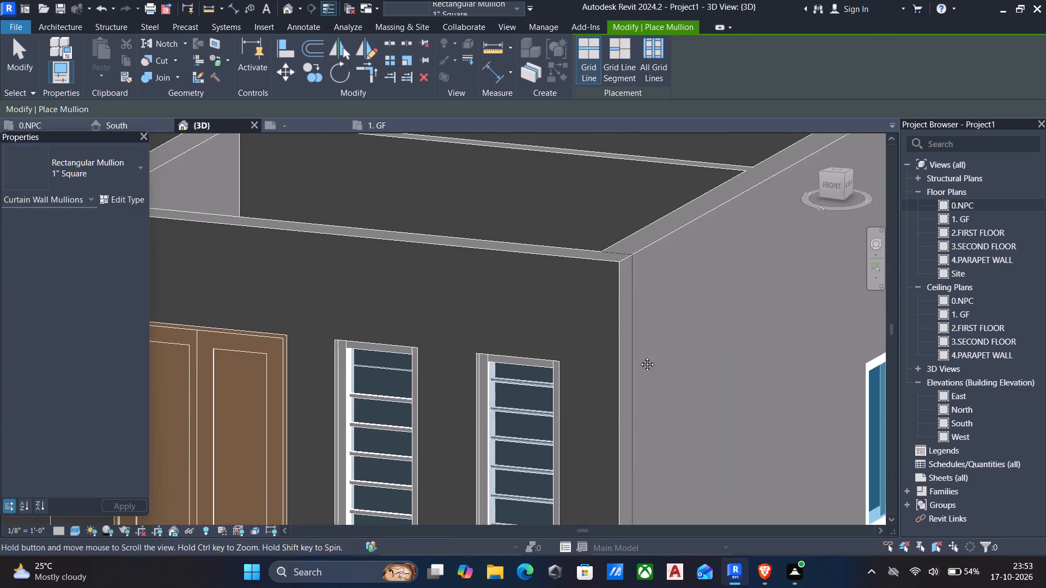
pyautogui.moveTo(639, 356); pyautogui.dragTo(709, 268, button='middle')
pyautogui.moveTo(589, 304); pyautogui.dragTo(682, 261, button='middle')
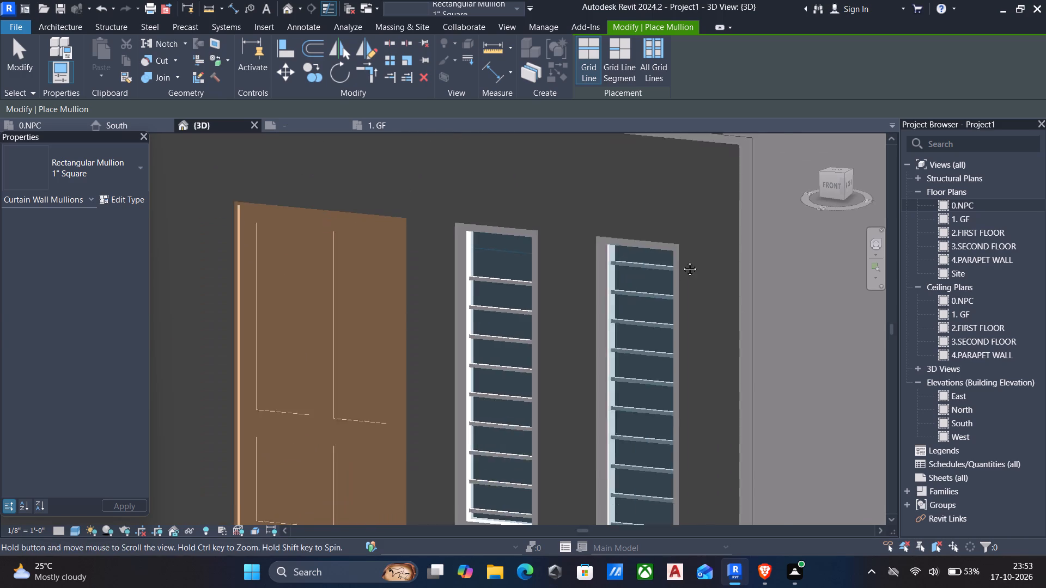
pyautogui.moveTo(682, 261); pyautogui.dragTo(683, 260, button='middle')
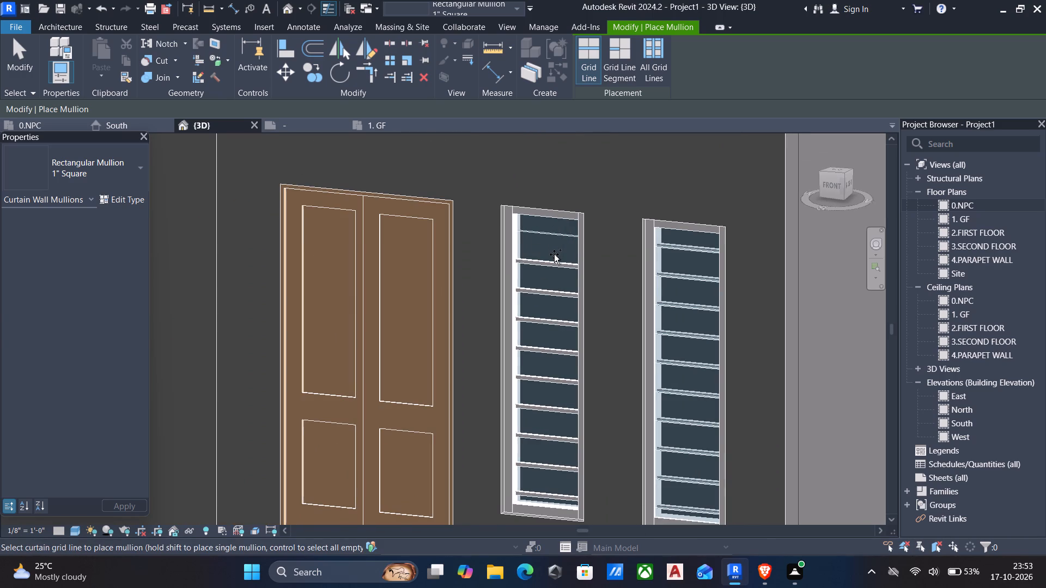
pyautogui.moveTo(546, 258); pyautogui.dragTo(532, 327, button='middle')
pyautogui.keyDown('shift'); pyautogui.moveTo(533, 325); pyautogui.dragTo(537, 321, button='middle'); pyautogui.keyUp('shift')
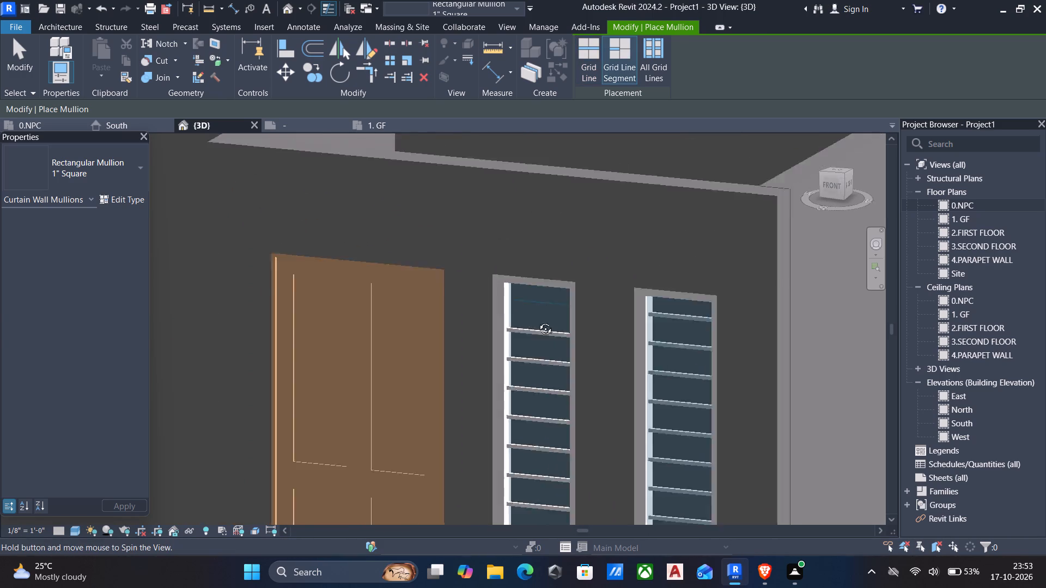
pyautogui.keyDown('shift'); pyautogui.moveTo(537, 321); pyautogui.dragTo(530, 333, button='middle'); pyautogui.keyUp('shift')
pyautogui.scroll(5, 518, 349)
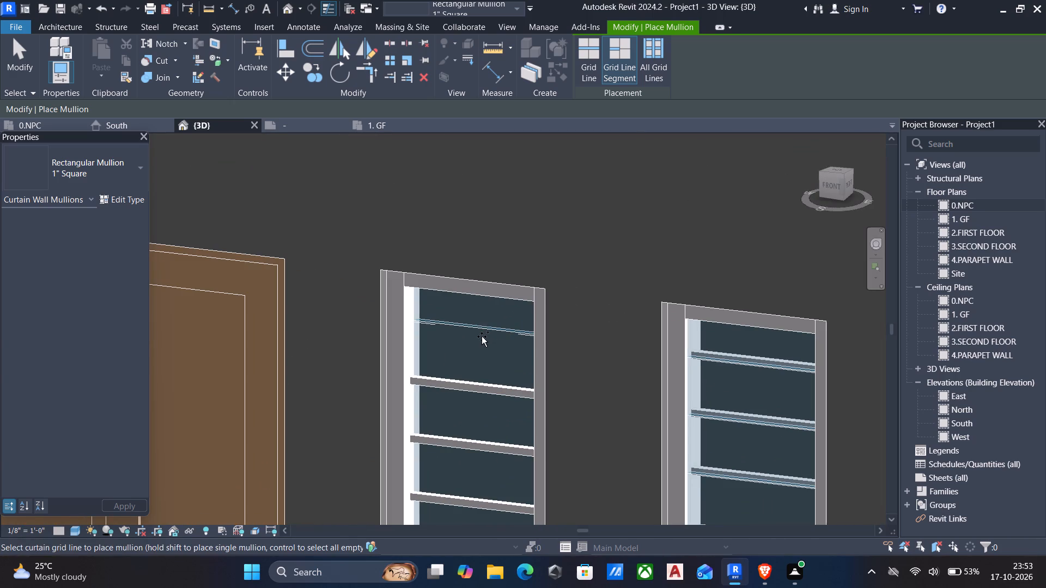
pyautogui.moveTo(479, 356); pyautogui.dragTo(506, 304, button='middle')
pyautogui.scroll(-2, 507, 304)
pyautogui.click(509, 299)
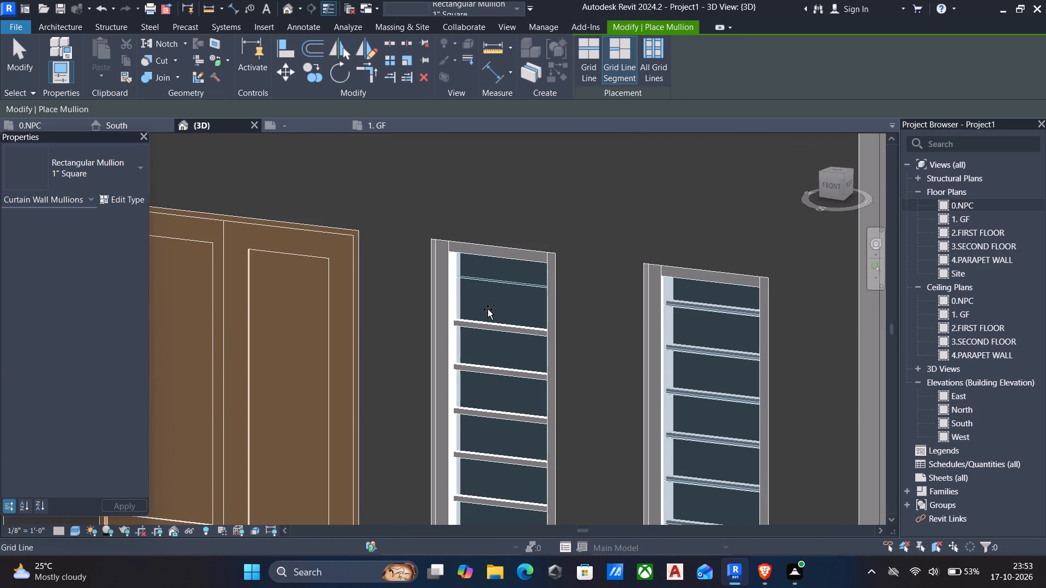
pyautogui.click(513, 279)
pyautogui.press('Escape')
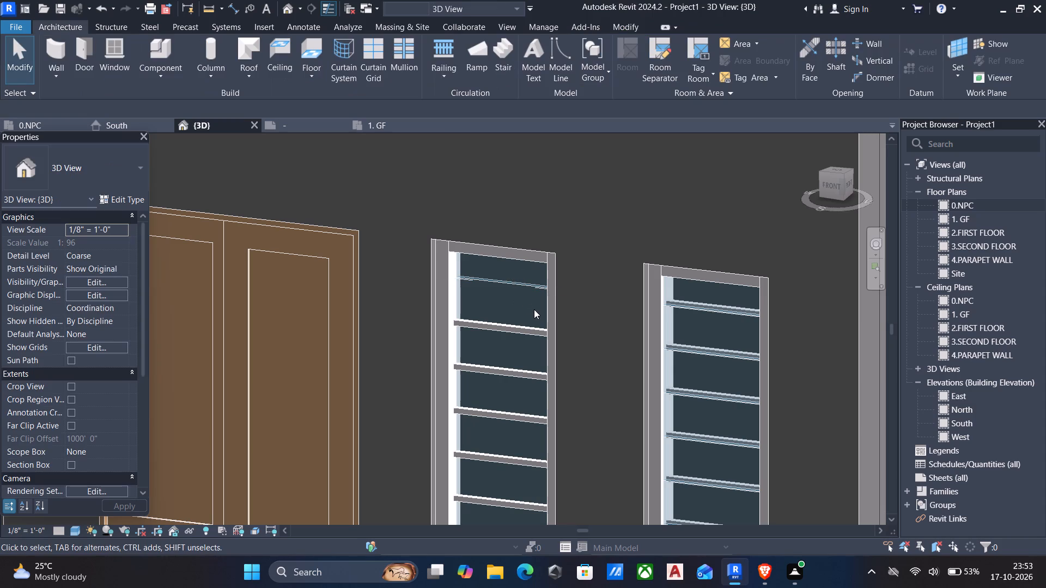
# Place a 1" Square rectangular mullion on the empty topmost grid line of the glazing nearest the double door.
pyautogui.keyDown('shift'); pyautogui.moveTo(534, 310); pyautogui.dragTo(560, 273, button='middle'); pyautogui.keyUp('shift')
pyautogui.scroll(-6, 560, 273)
pyautogui.moveTo(603, 284); pyautogui.dragTo(549, 360, button='middle')
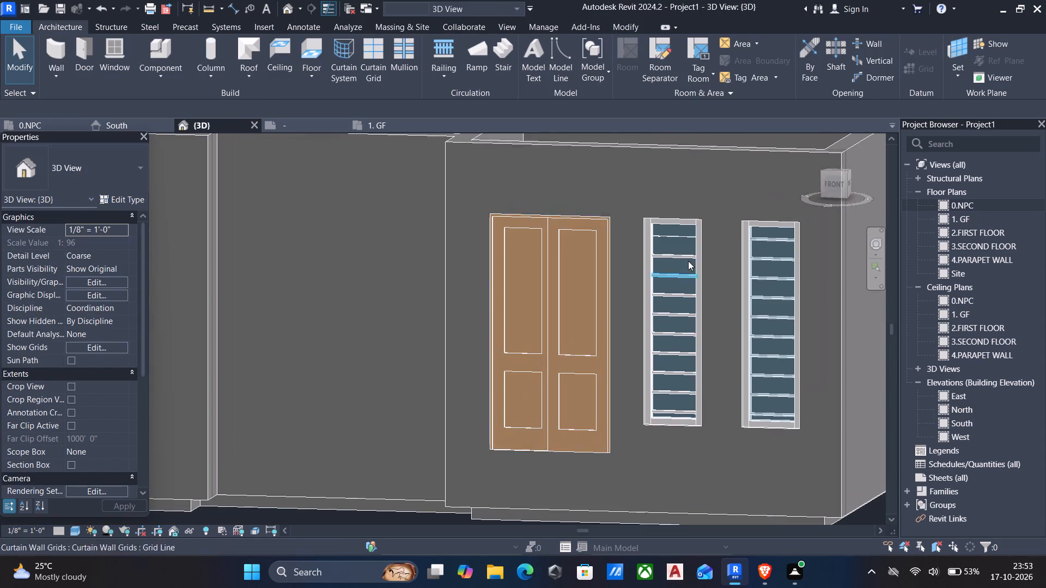
pyautogui.scroll(5, 700, 249)
pyautogui.scroll(5, 656, 217)
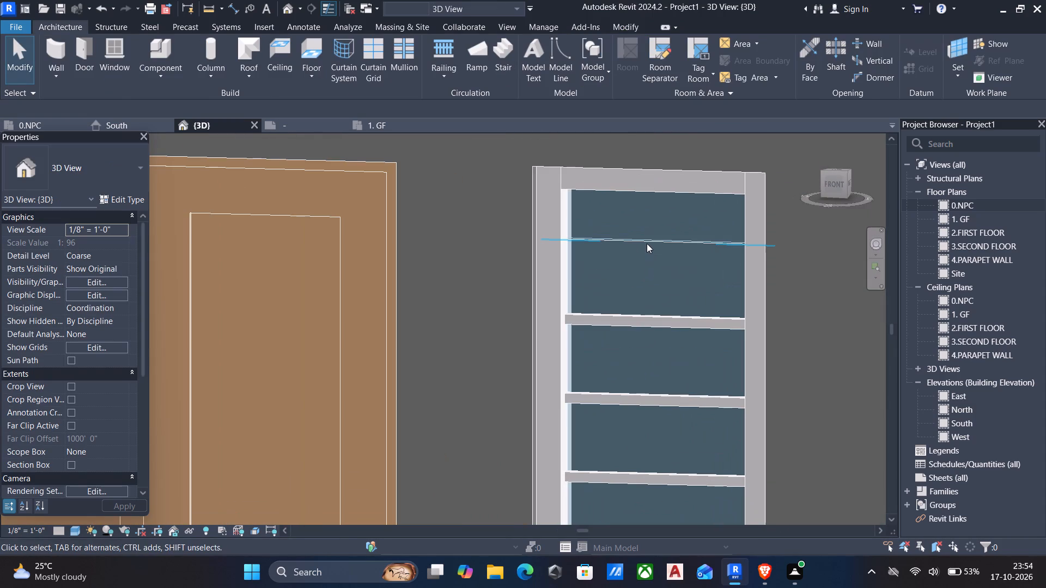
pyautogui.click(647, 243)
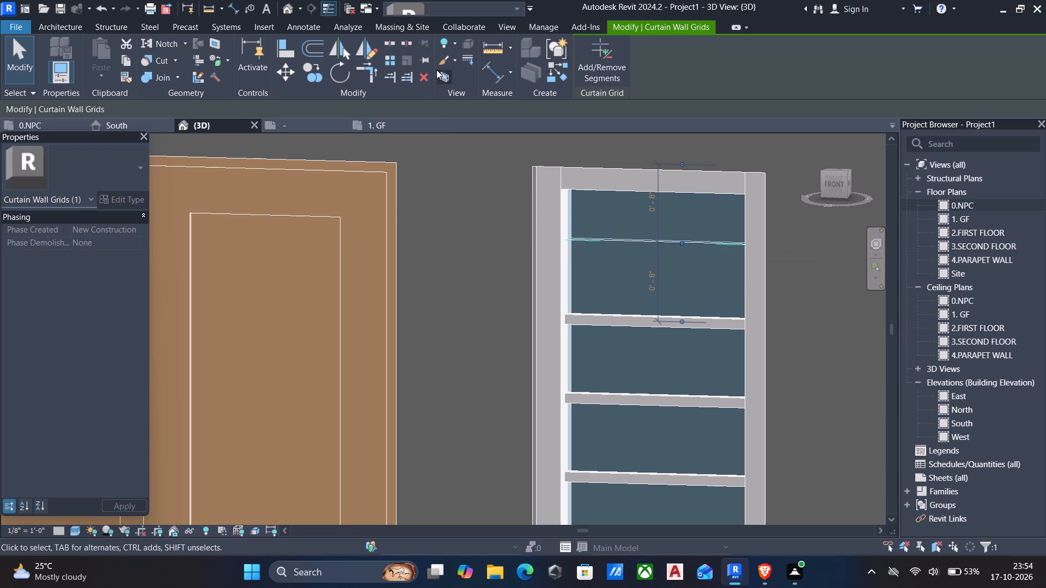
pyautogui.click(57, 25)
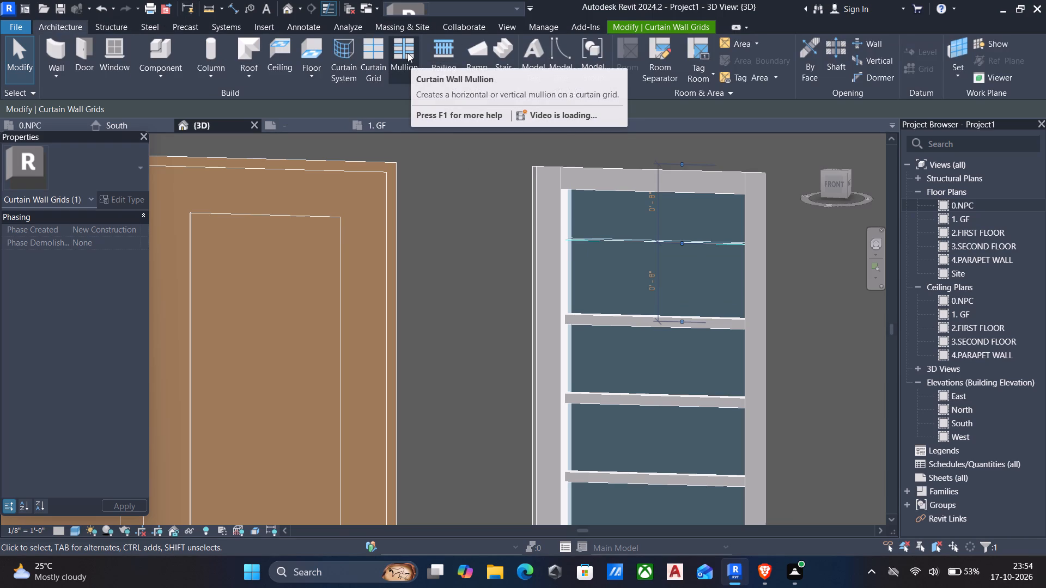
pyautogui.click(408, 53)
pyautogui.click(659, 238)
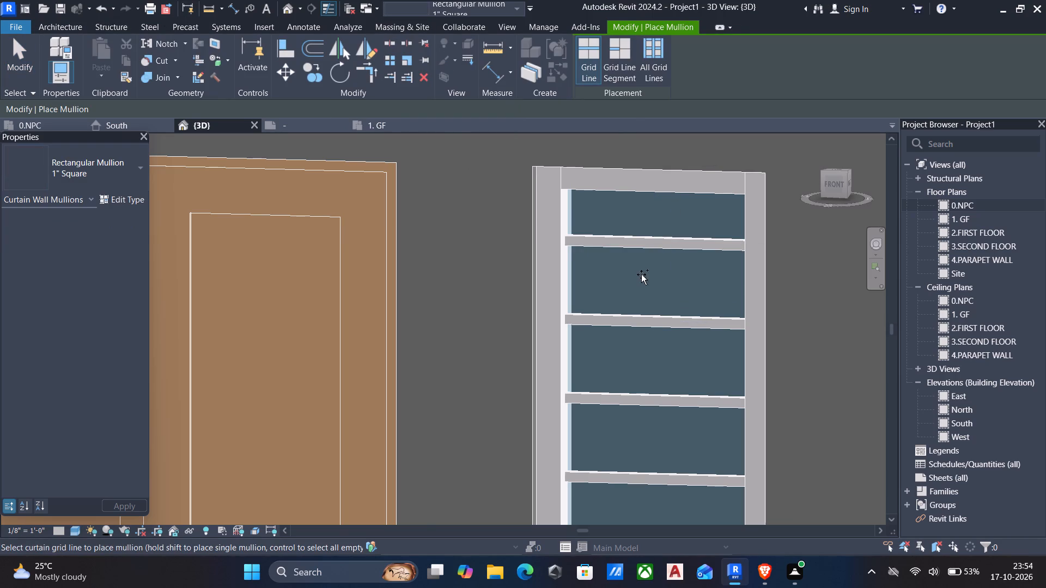
# Place 2.5" x 5" rectangular mullions on all grid lines and outer edges of the wide front window on the opposite wing from the double door.
pyautogui.scroll(-6, 641, 275)
pyautogui.moveTo(652, 332); pyautogui.dragTo(630, 243, button='middle')
pyautogui.scroll(-4, 630, 243)
pyautogui.moveTo(477, 310); pyautogui.dragTo(551, 316, button='middle')
pyautogui.scroll(-5, 570, 320)
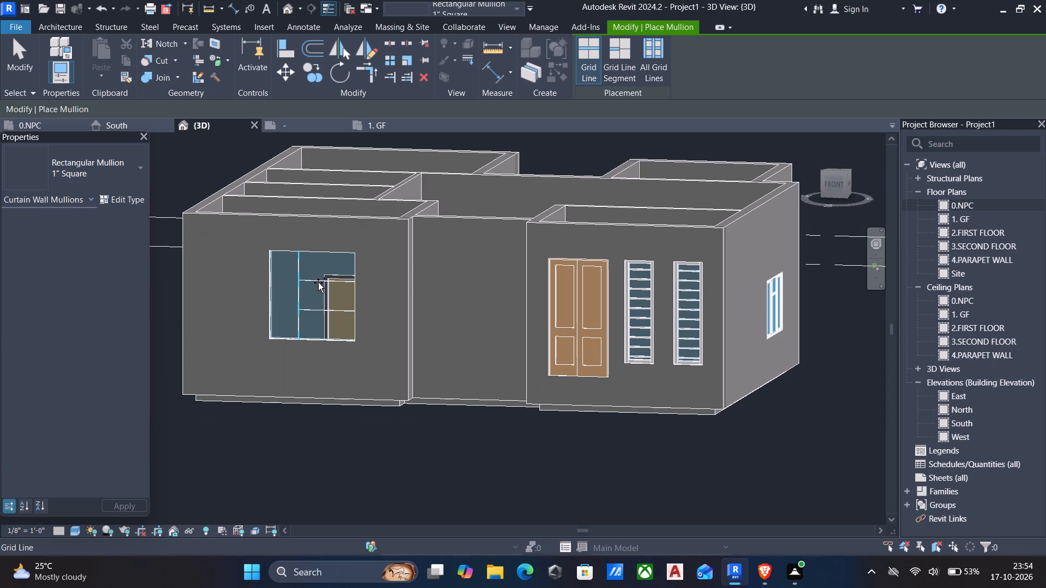
pyautogui.click(112, 176)
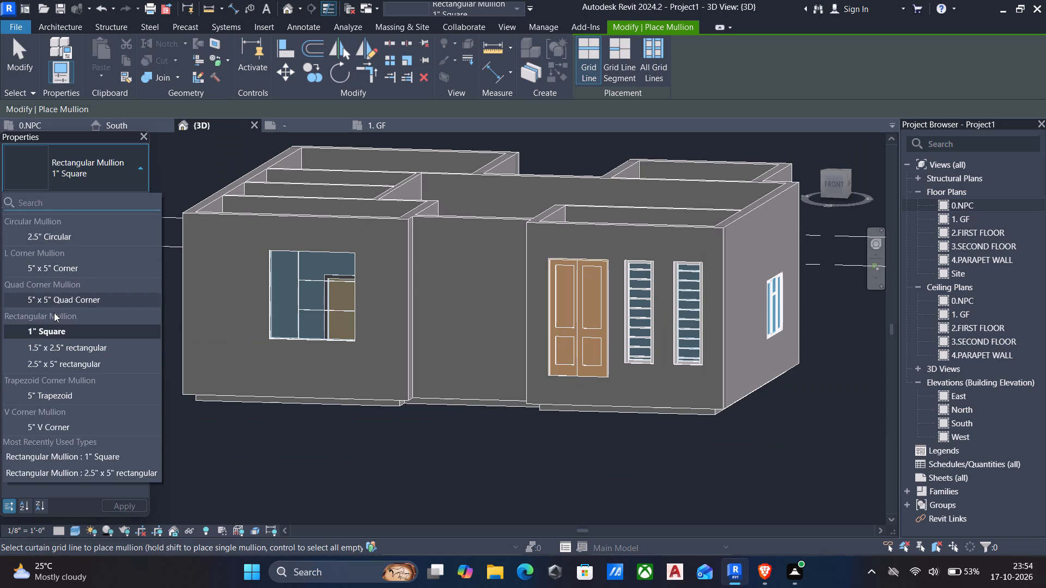
pyautogui.click(59, 362)
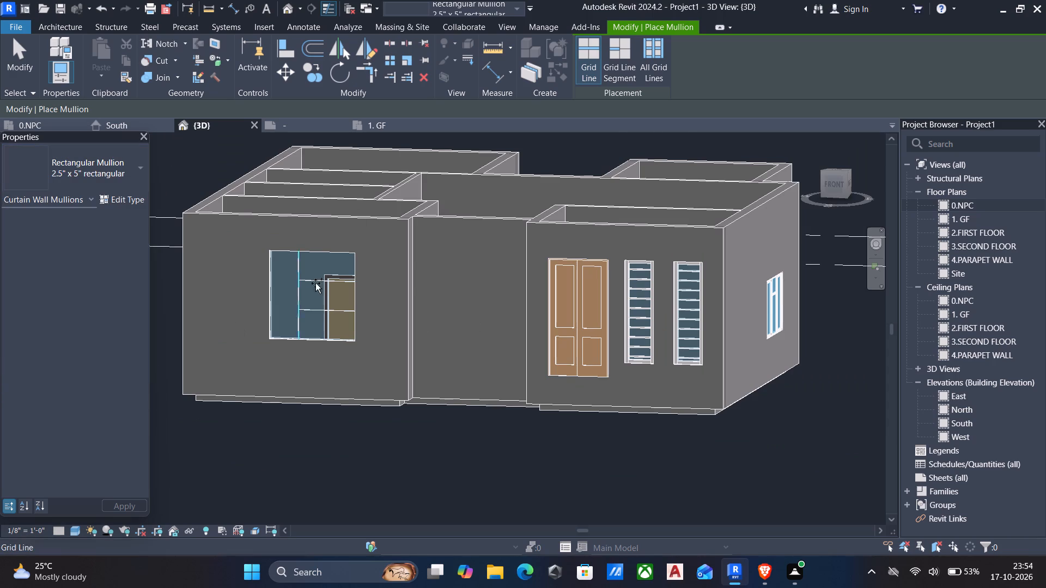
pyautogui.click(648, 57)
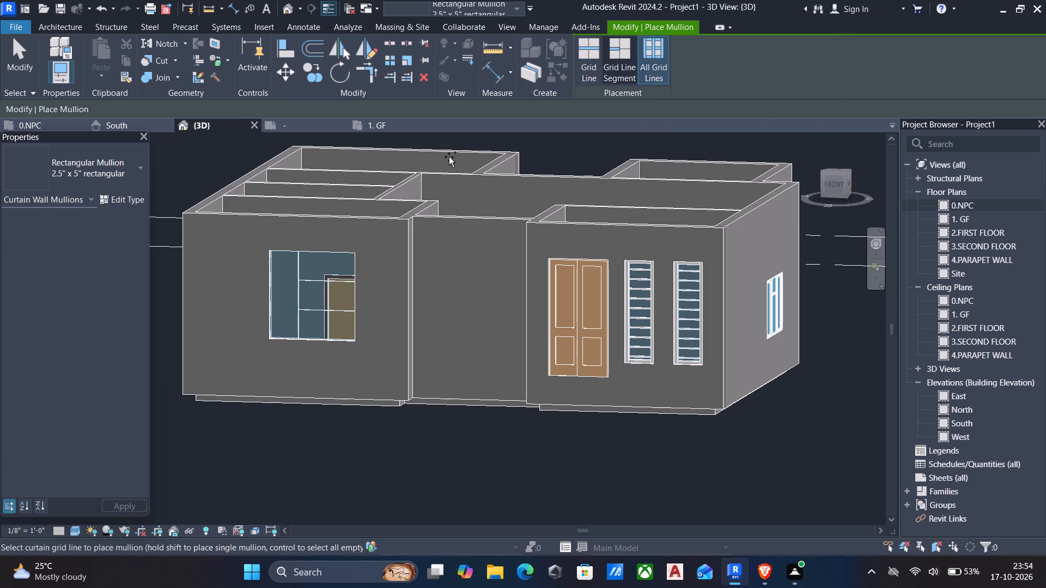
pyautogui.click(303, 255)
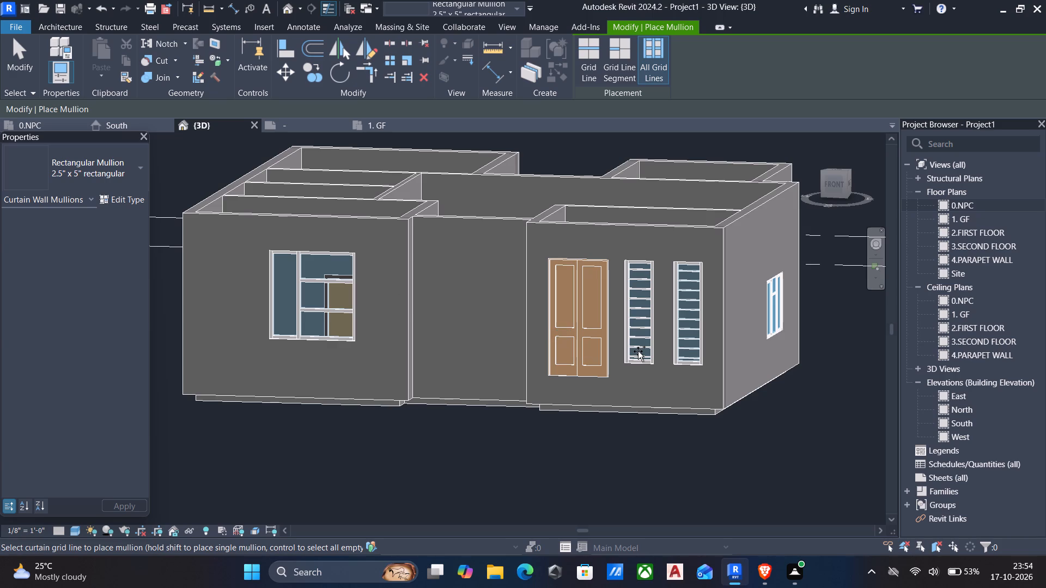
pyautogui.press('Escape')
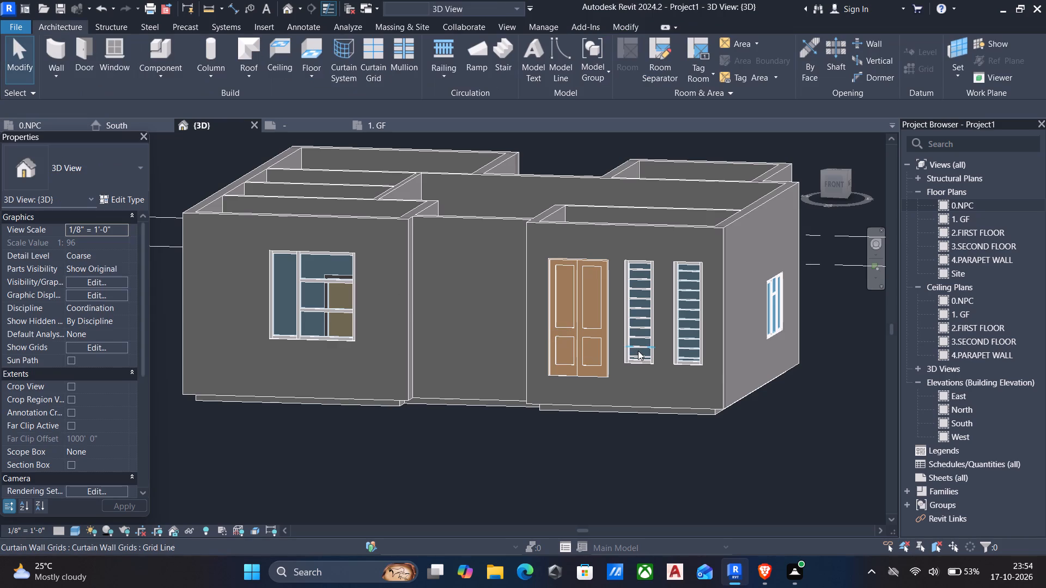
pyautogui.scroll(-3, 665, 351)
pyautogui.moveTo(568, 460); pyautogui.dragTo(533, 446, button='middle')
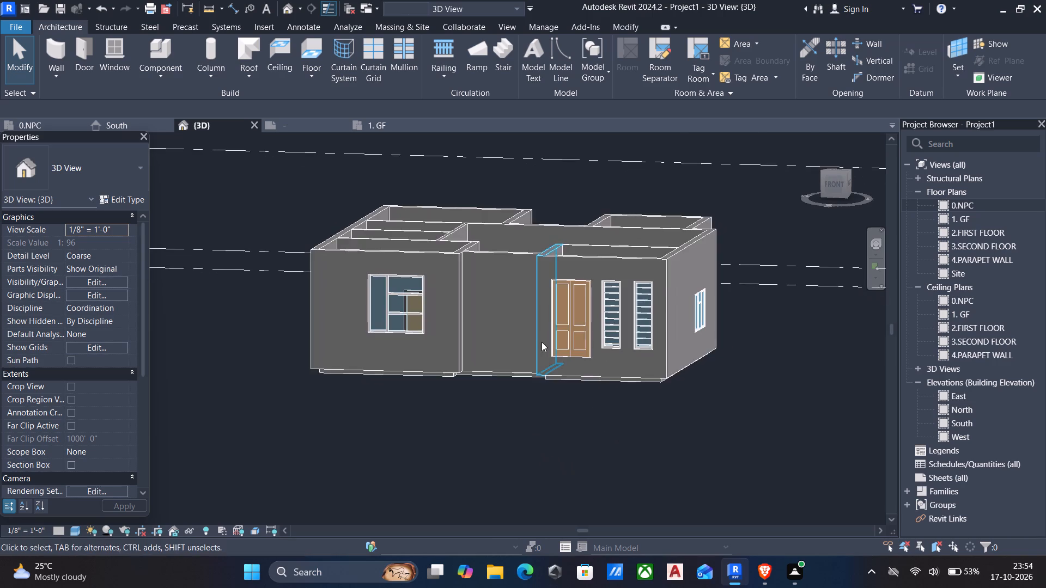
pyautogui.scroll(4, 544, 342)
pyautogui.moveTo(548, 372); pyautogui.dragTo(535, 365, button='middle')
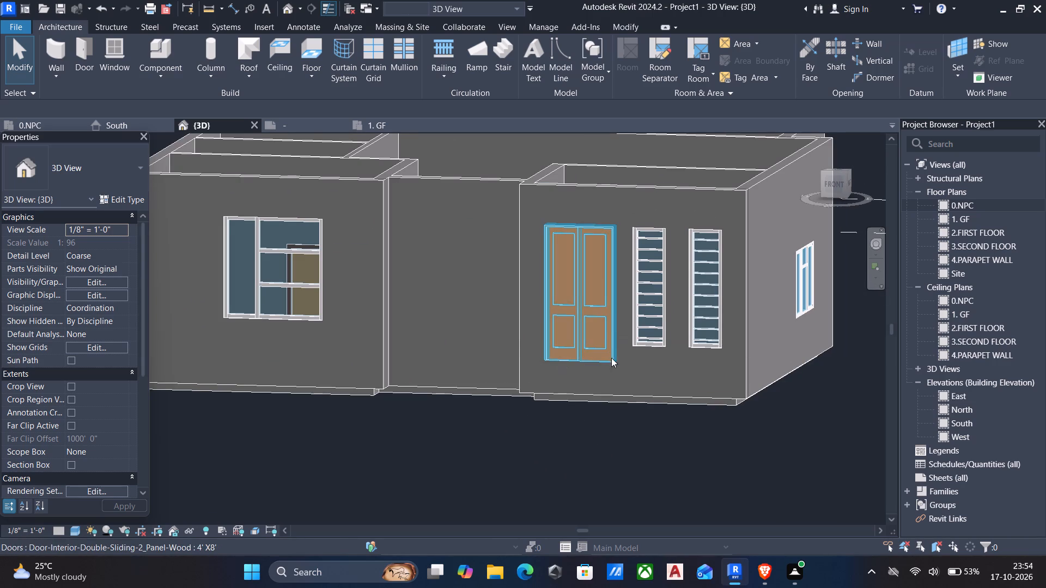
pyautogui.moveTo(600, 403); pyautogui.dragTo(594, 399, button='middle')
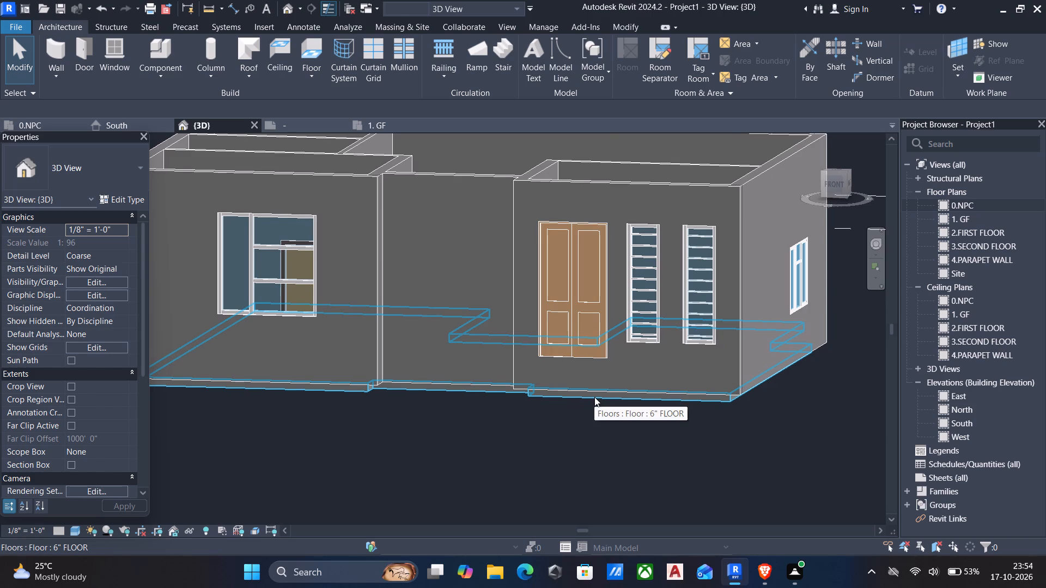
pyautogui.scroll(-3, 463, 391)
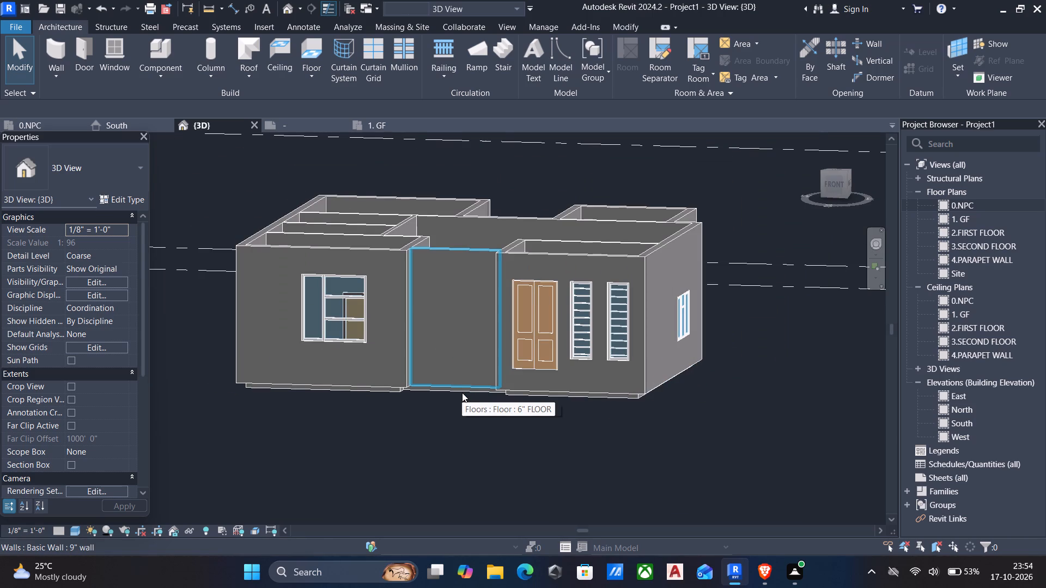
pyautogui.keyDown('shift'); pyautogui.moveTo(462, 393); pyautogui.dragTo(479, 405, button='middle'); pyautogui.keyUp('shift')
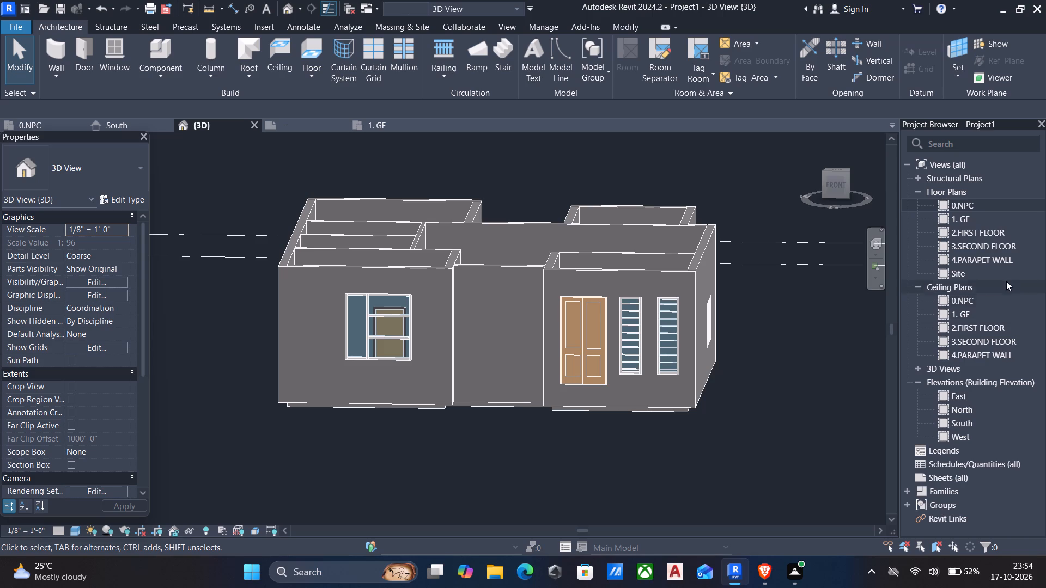
# In the 1. GF floor plan, turn off visibility of the windows' Plan Swing subcategory.
pyautogui.doubleClick(990, 221)
pyautogui.moveTo(687, 324); pyautogui.dragTo(704, 342, button='middle')
pyautogui.scroll(-4, 707, 346)
pyautogui.moveTo(618, 304); pyautogui.dragTo(636, 390, button='middle')
pyautogui.scroll(-1, 638, 388)
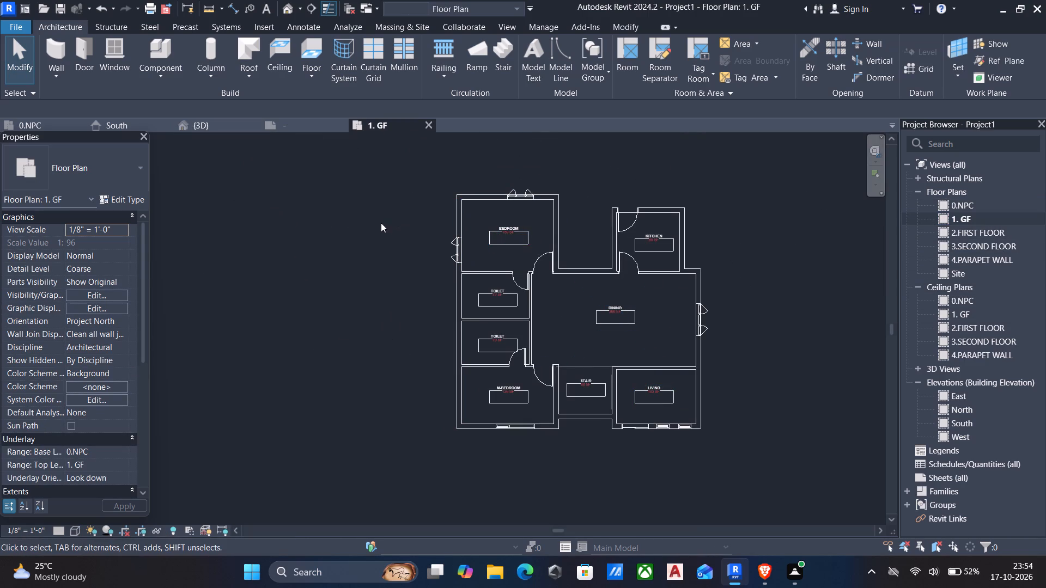
pyautogui.write('vv')
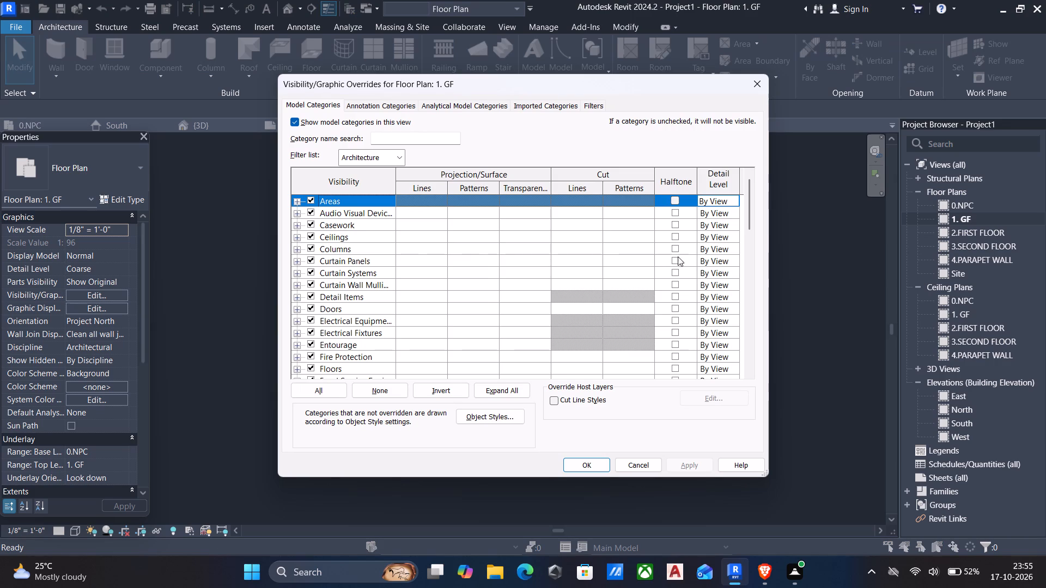
pyautogui.moveTo(749, 225); pyautogui.dragTo(749, 249)
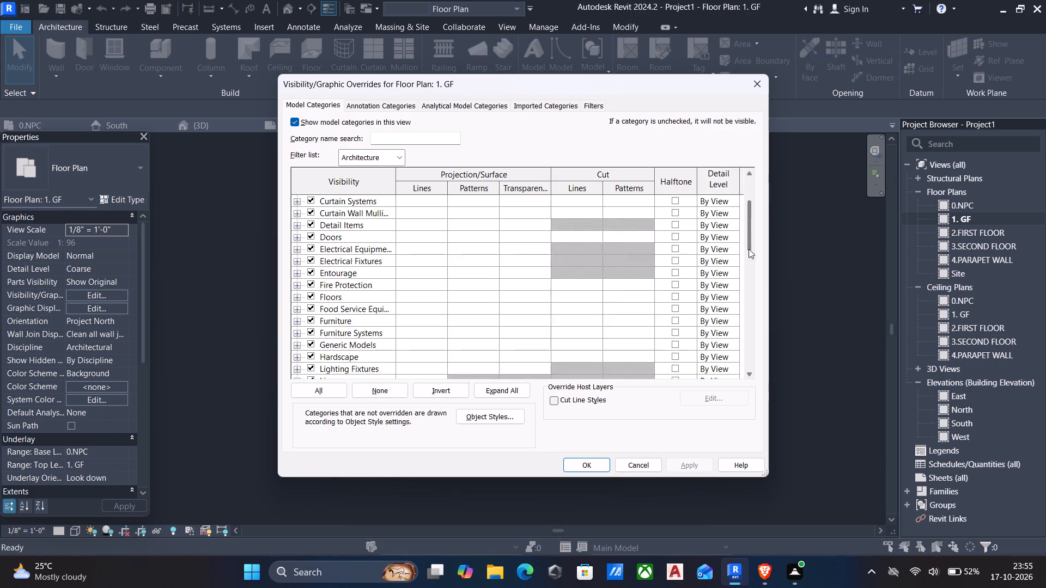
pyautogui.moveTo(749, 249); pyautogui.dragTo(744, 381)
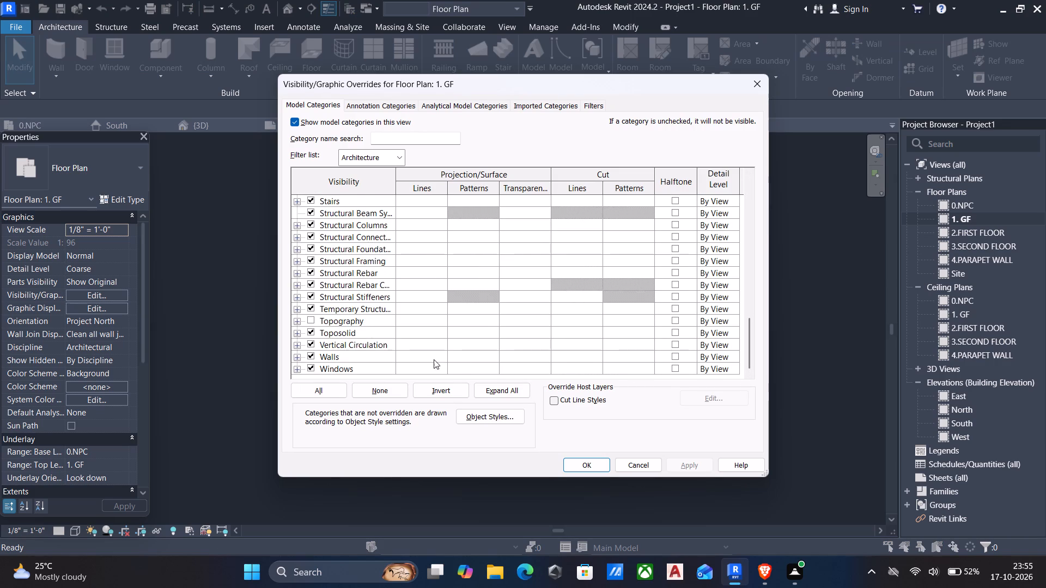
pyautogui.click(297, 371)
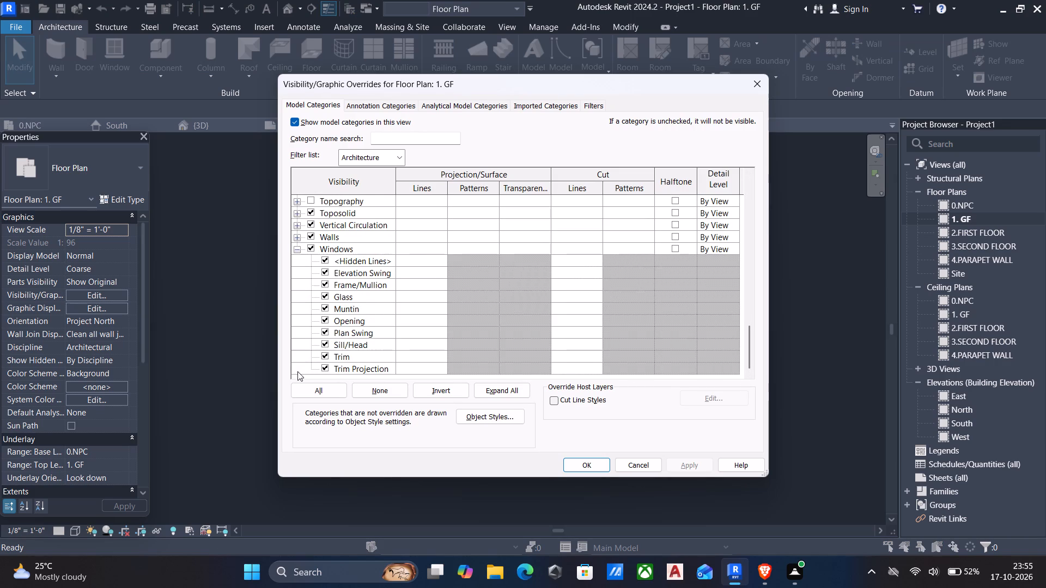
pyautogui.click(324, 331)
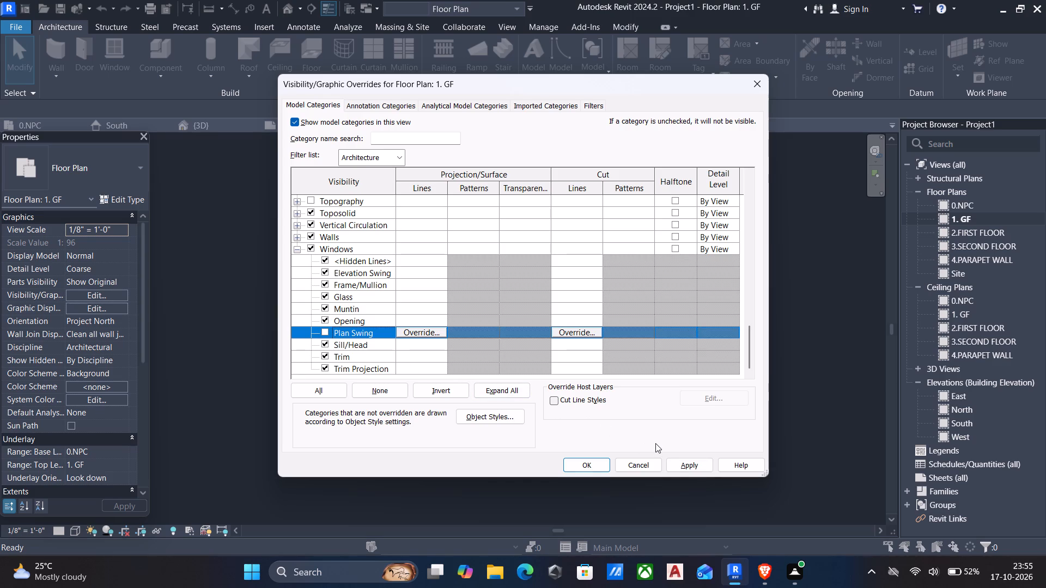
pyautogui.click(682, 470)
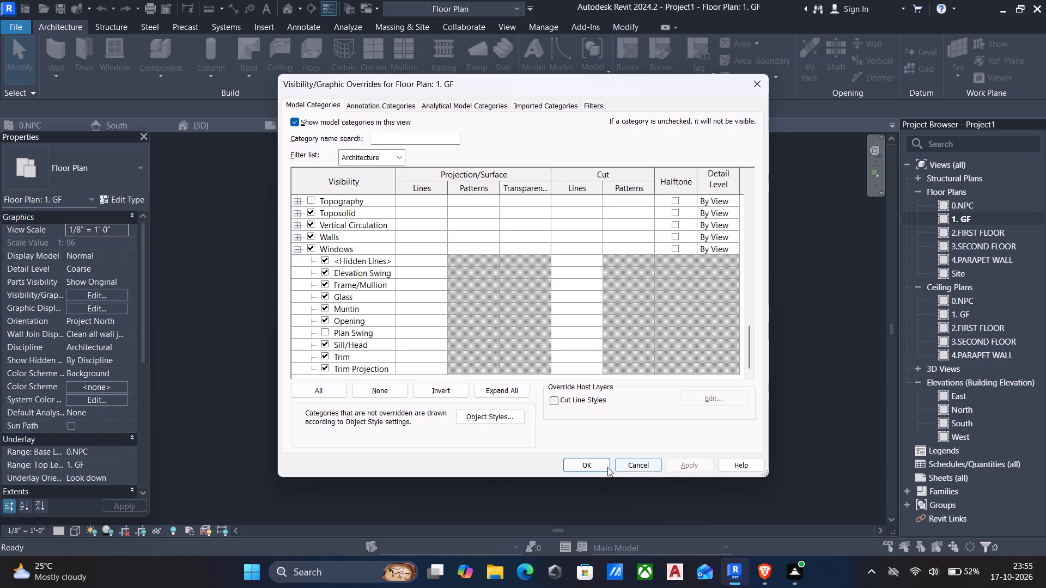
pyautogui.click(593, 465)
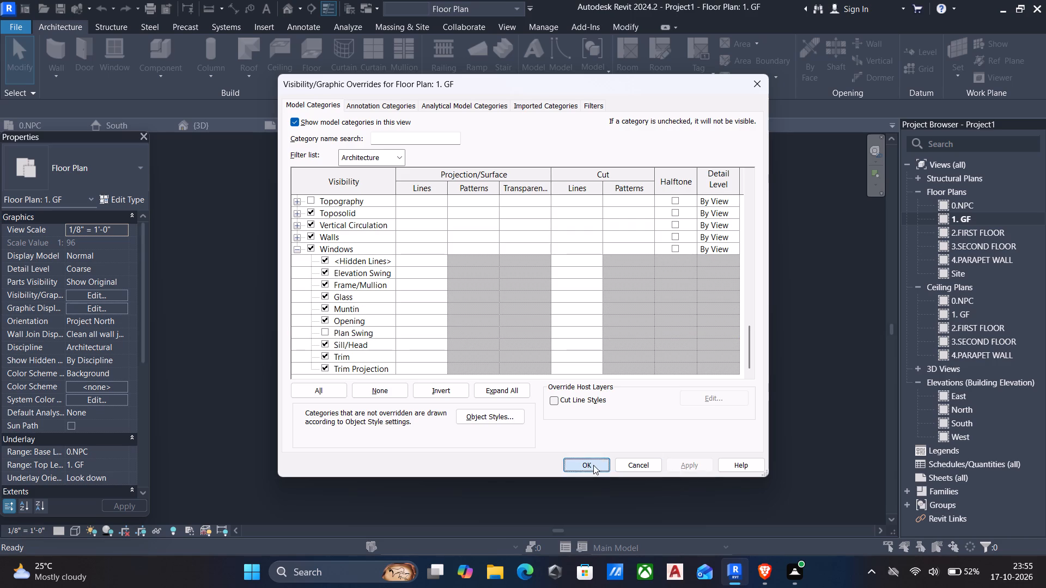
# Examine the windows, doors, walls and room tags across the ground-floor plan.
pyautogui.scroll(3, 614, 371)
pyautogui.moveTo(602, 356); pyautogui.dragTo(594, 365, button='middle')
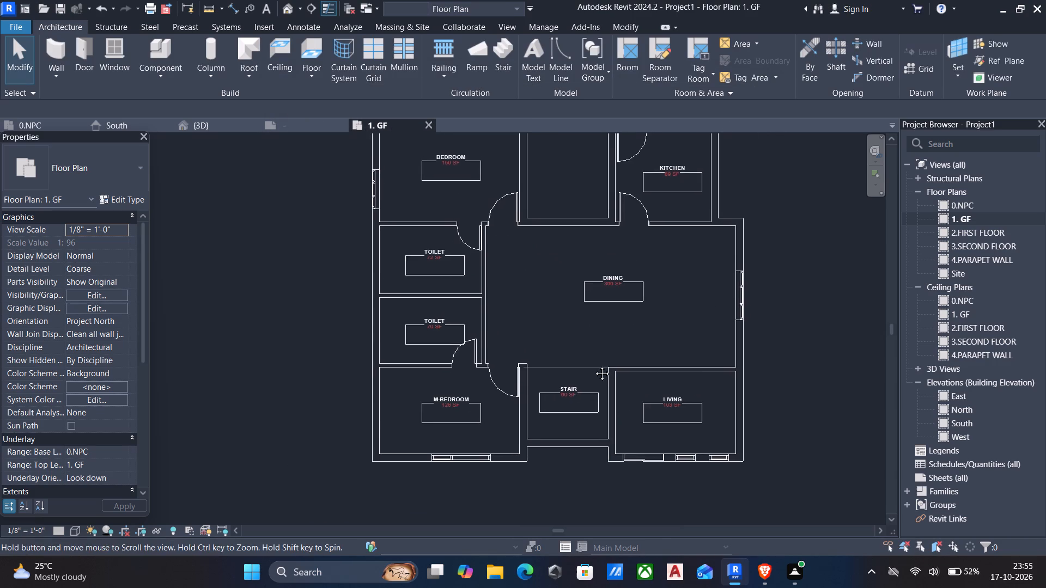
pyautogui.moveTo(594, 365); pyautogui.dragTo(571, 412, button='middle')
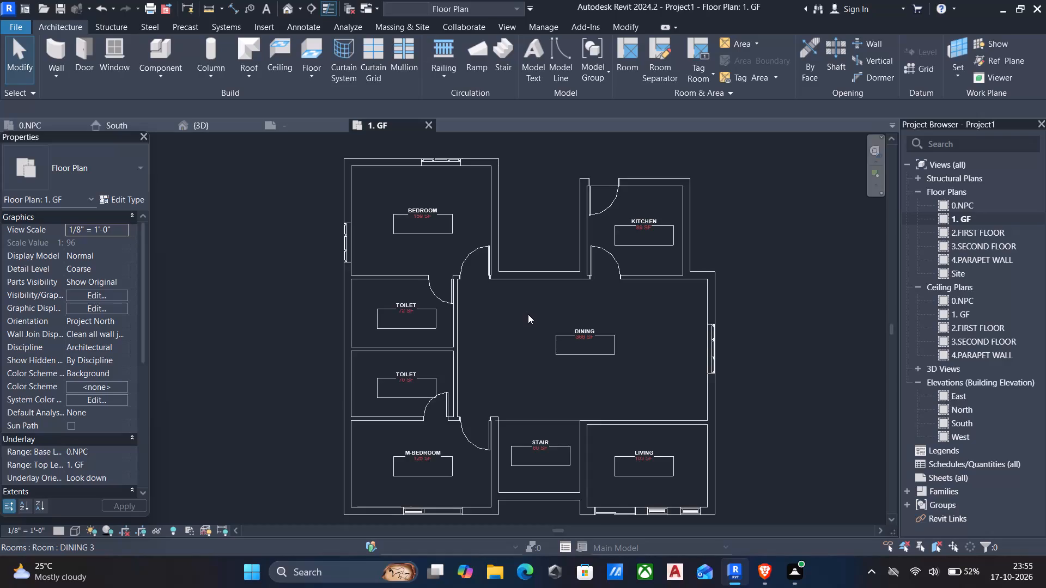
pyautogui.scroll(-2, 515, 371)
pyautogui.keyDown('shift'); pyautogui.moveTo(516, 375); pyautogui.dragTo(524, 368, button='middle'); pyautogui.keyUp('shift')
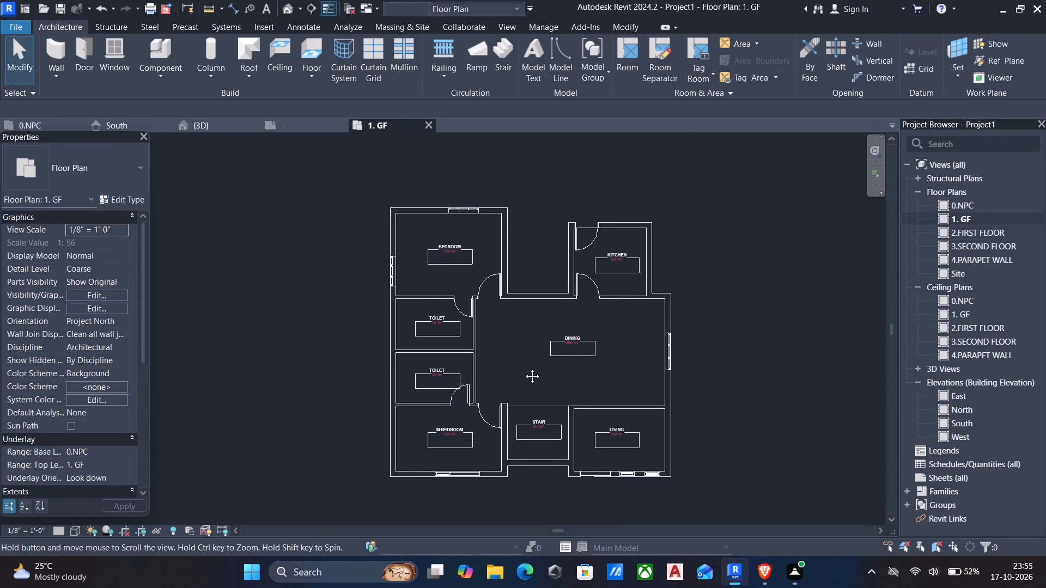
pyautogui.keyDown('shift'); pyautogui.moveTo(524, 368); pyautogui.dragTo(521, 362, button='middle'); pyautogui.keyUp('shift')
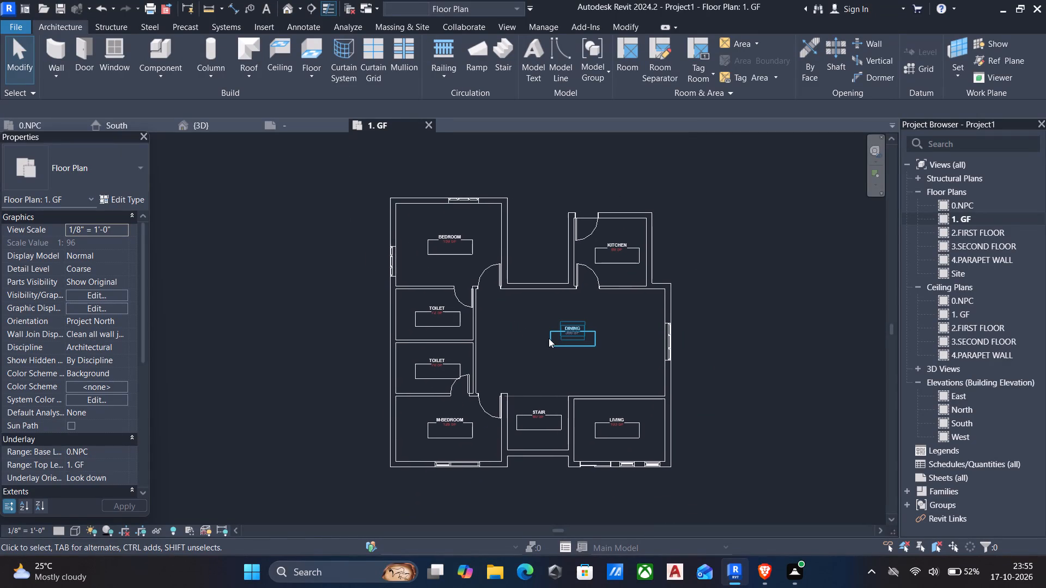
pyautogui.moveTo(527, 368); pyautogui.dragTo(511, 357, button='middle')
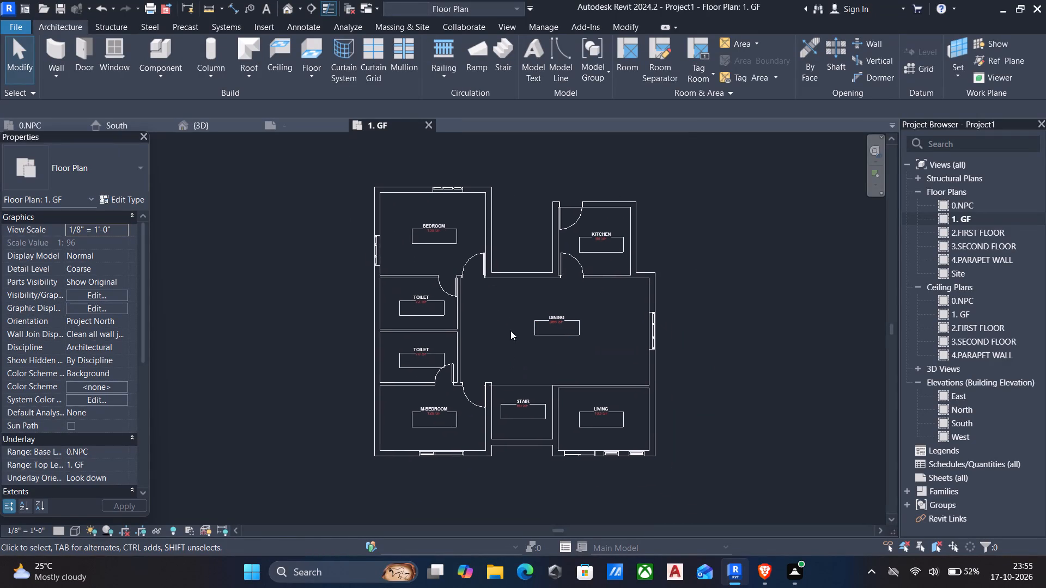
pyautogui.click(552, 247)
pyautogui.press('Escape')
pyautogui.scroll(3, 567, 229)
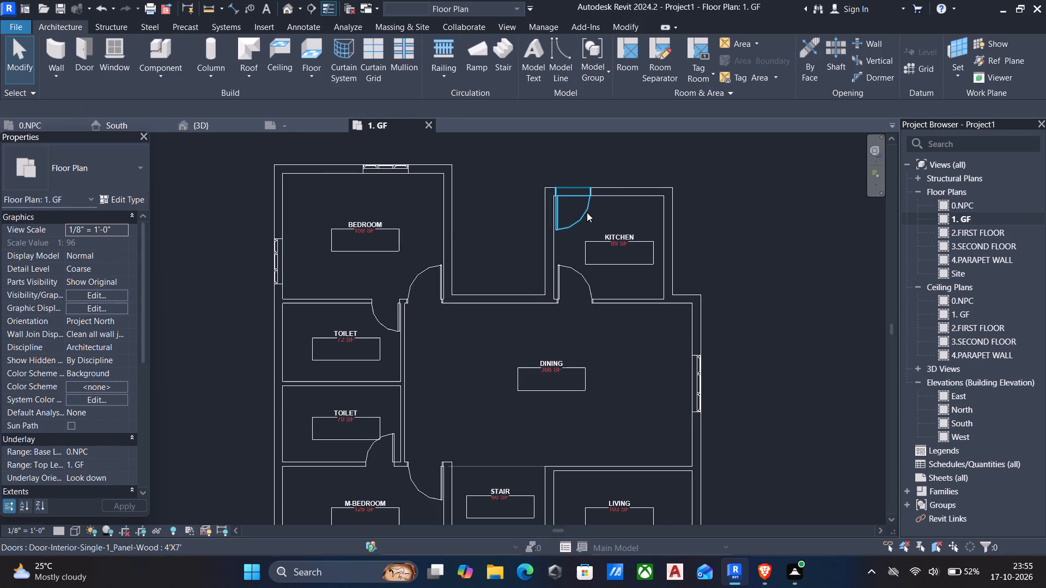
pyautogui.click(632, 190)
pyautogui.press('Escape')
pyautogui.scroll(-3, 499, 287)
pyautogui.moveTo(487, 357); pyautogui.dragTo(503, 345, button='middle')
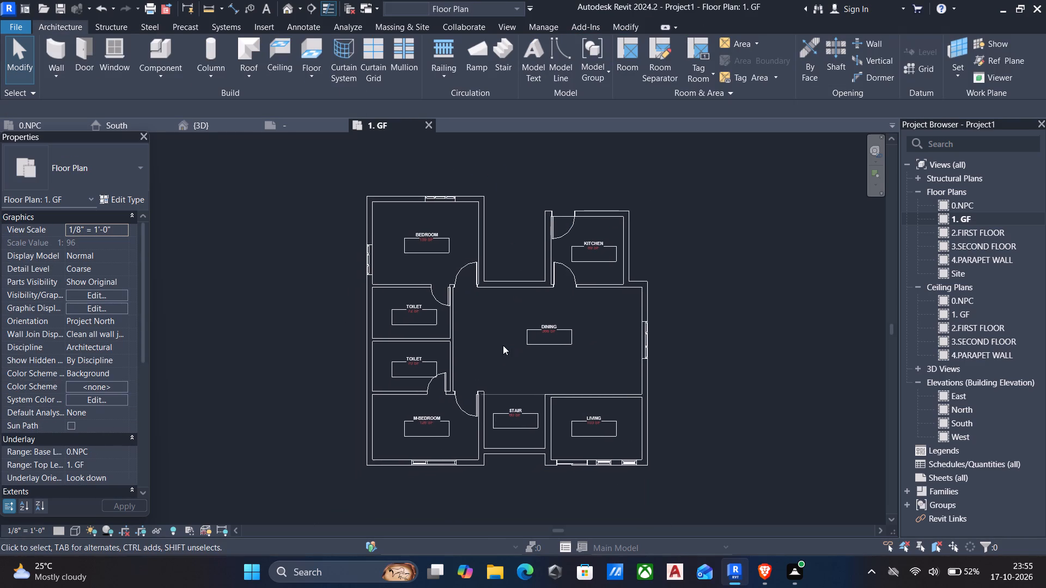
pyautogui.middleClick(387, 395)
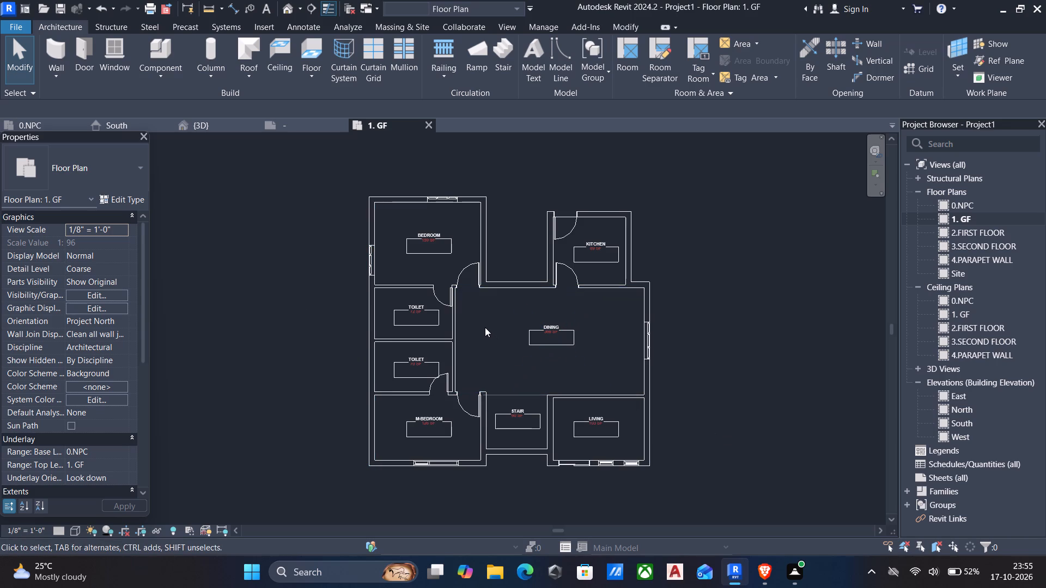
pyautogui.moveTo(529, 395); pyautogui.dragTo(516, 366, button='middle')
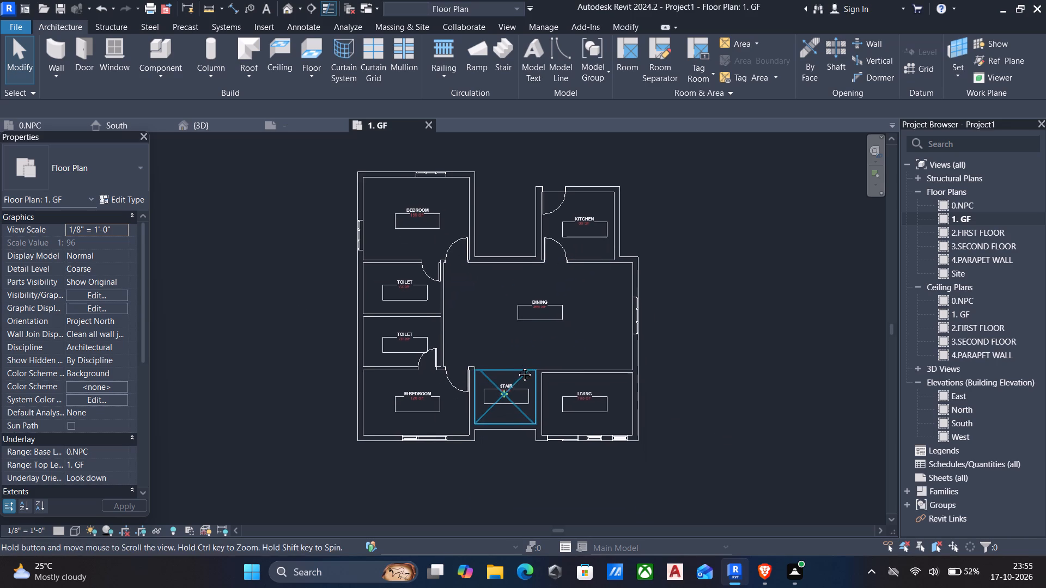
pyautogui.moveTo(516, 366); pyautogui.dragTo(516, 366, button='middle')
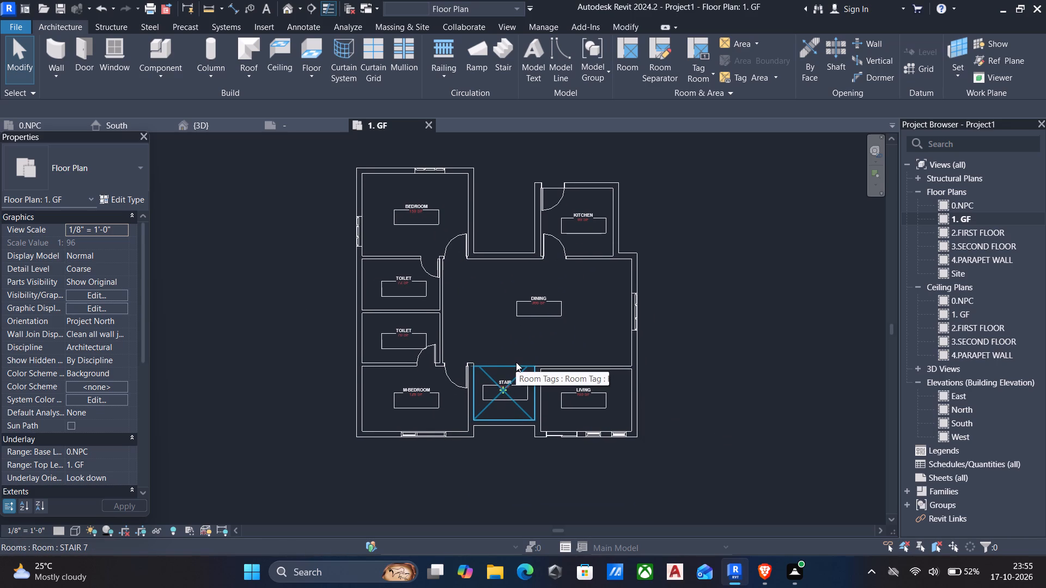
pyautogui.moveTo(376, 335); pyautogui.dragTo(385, 398, button='middle')
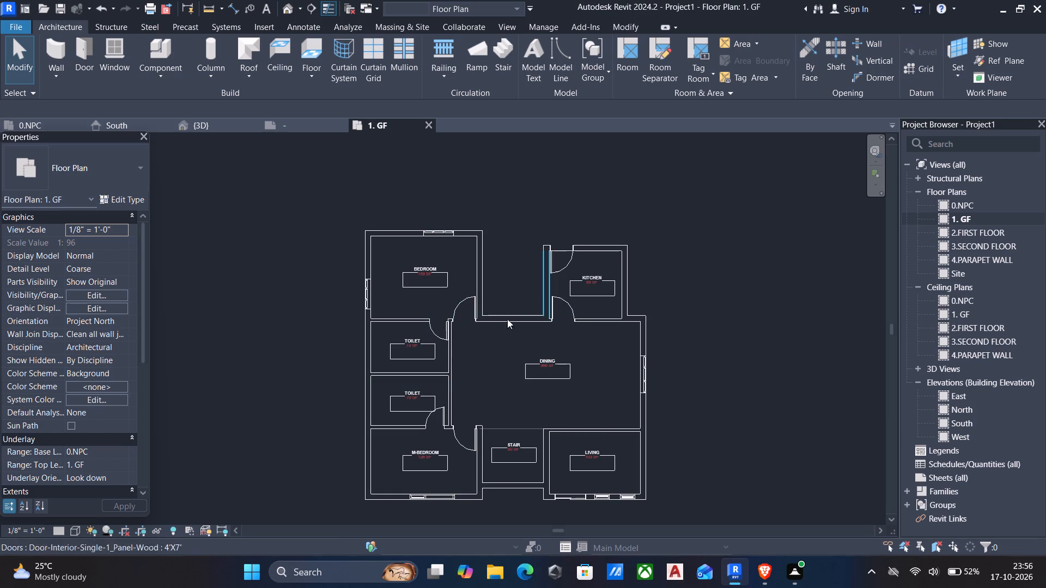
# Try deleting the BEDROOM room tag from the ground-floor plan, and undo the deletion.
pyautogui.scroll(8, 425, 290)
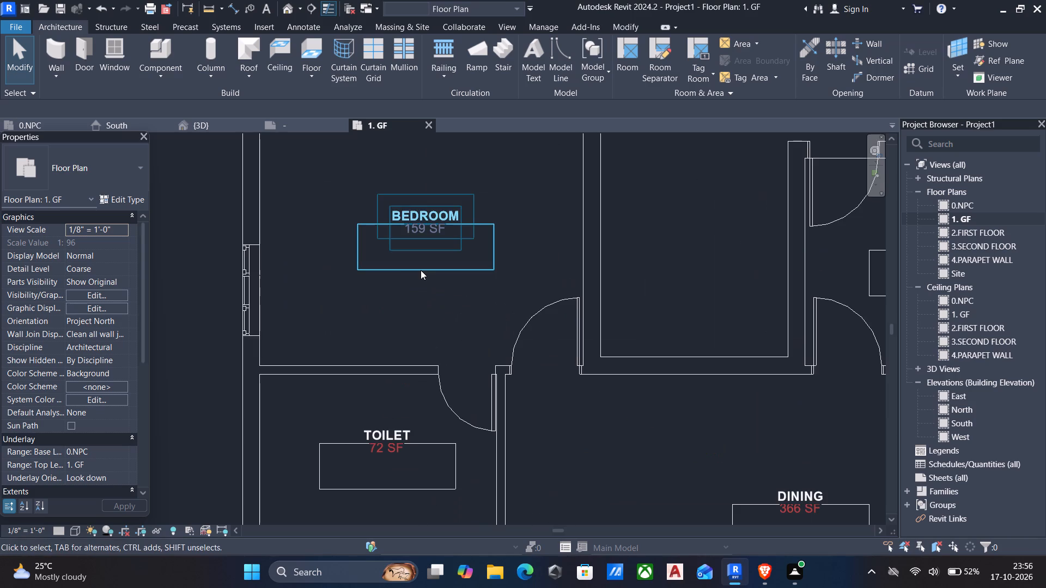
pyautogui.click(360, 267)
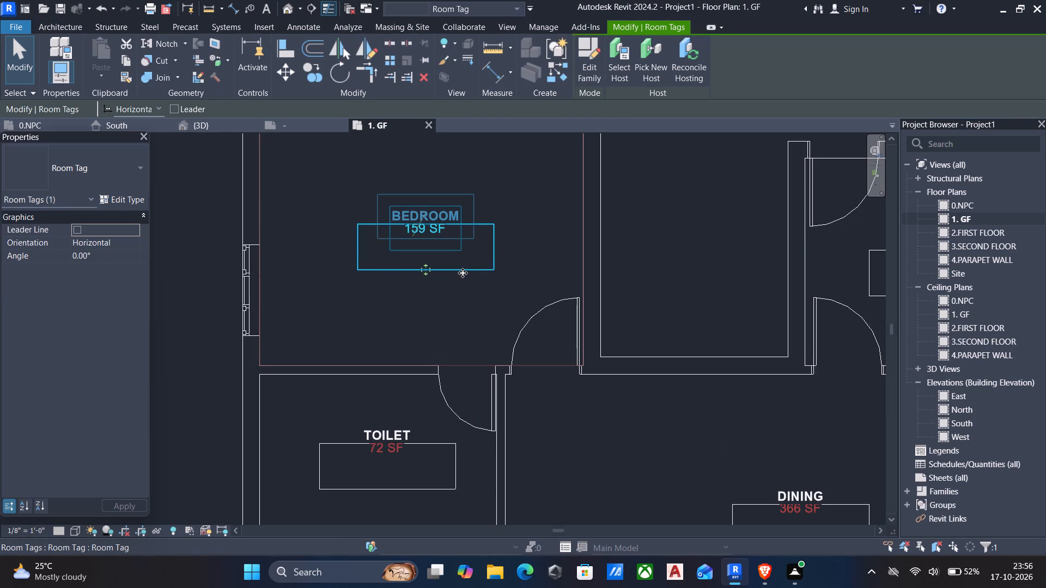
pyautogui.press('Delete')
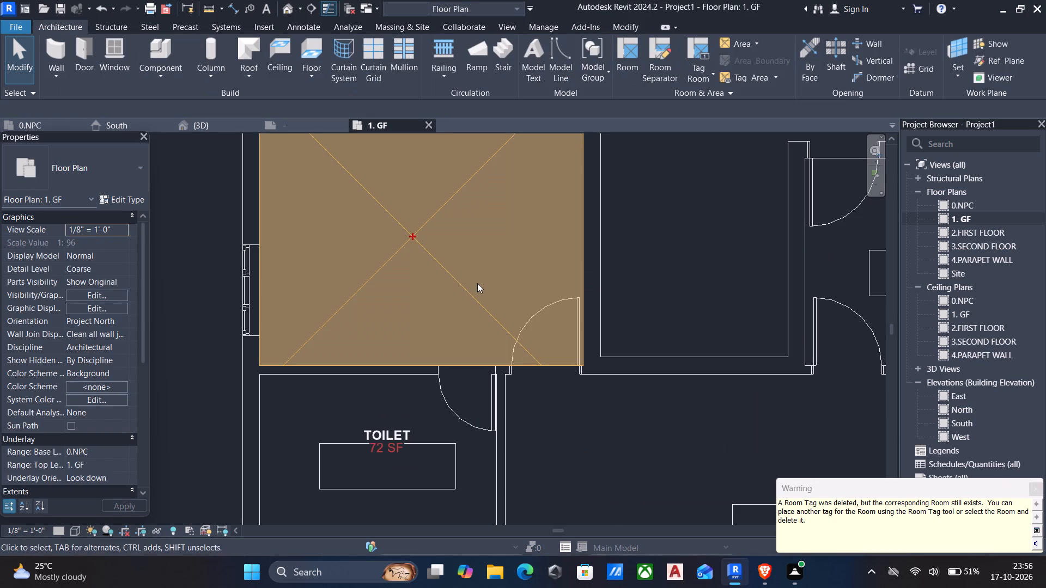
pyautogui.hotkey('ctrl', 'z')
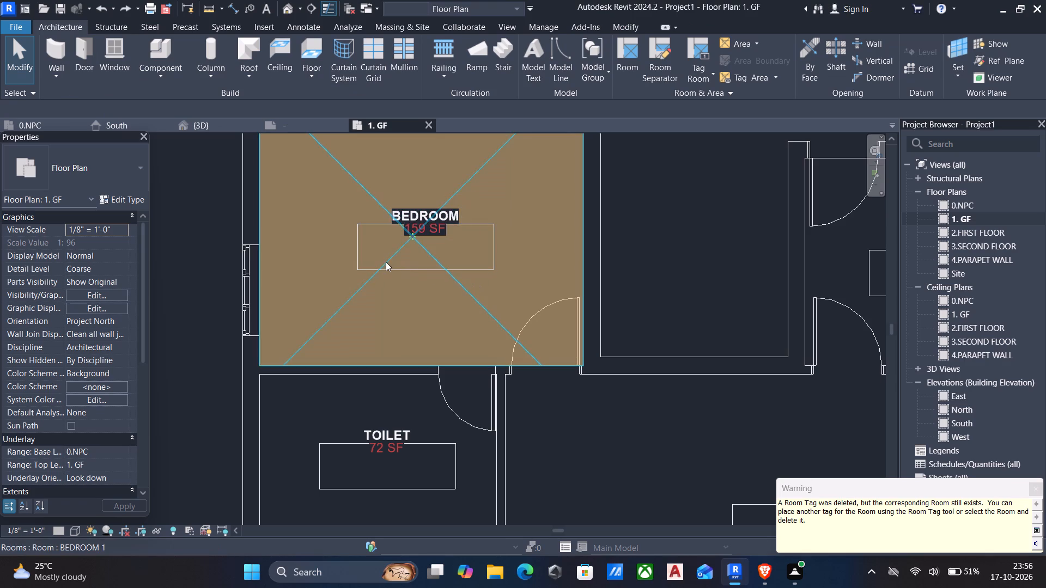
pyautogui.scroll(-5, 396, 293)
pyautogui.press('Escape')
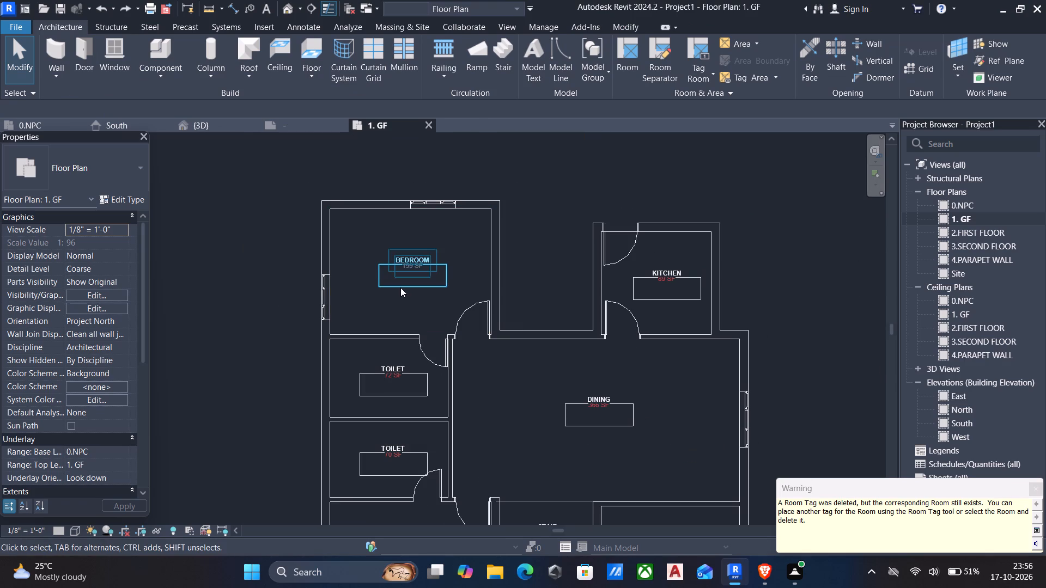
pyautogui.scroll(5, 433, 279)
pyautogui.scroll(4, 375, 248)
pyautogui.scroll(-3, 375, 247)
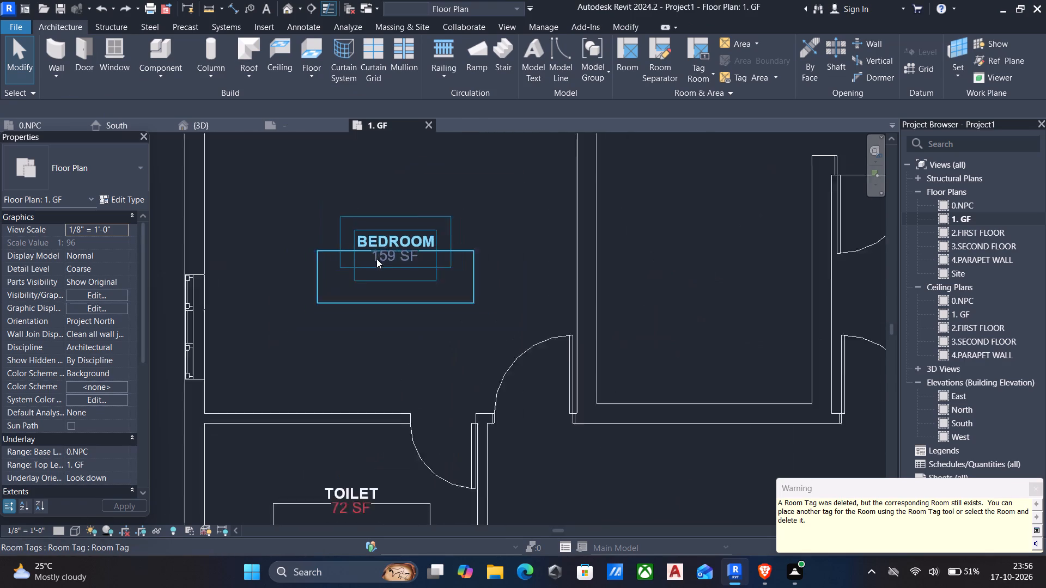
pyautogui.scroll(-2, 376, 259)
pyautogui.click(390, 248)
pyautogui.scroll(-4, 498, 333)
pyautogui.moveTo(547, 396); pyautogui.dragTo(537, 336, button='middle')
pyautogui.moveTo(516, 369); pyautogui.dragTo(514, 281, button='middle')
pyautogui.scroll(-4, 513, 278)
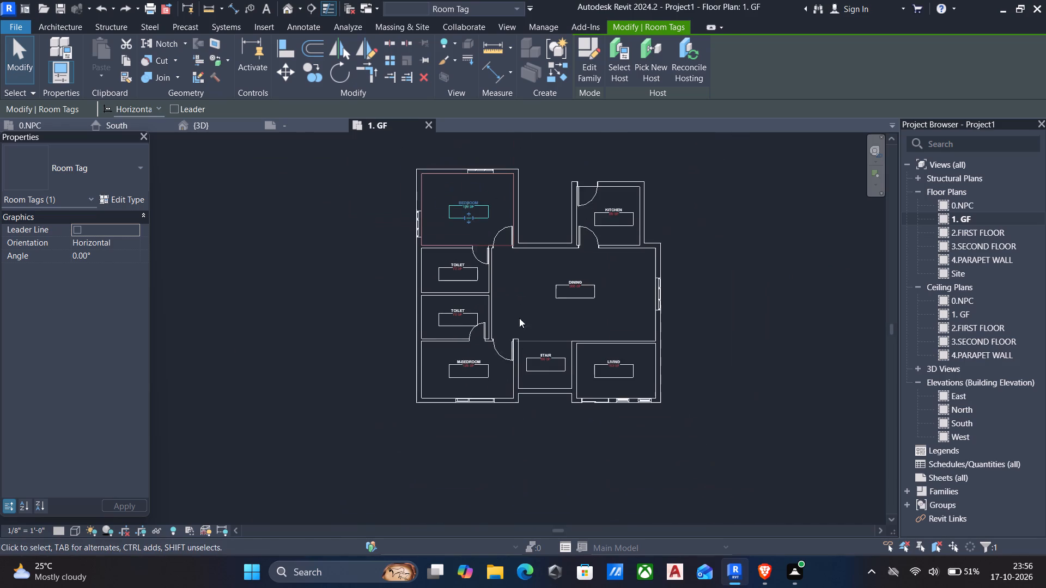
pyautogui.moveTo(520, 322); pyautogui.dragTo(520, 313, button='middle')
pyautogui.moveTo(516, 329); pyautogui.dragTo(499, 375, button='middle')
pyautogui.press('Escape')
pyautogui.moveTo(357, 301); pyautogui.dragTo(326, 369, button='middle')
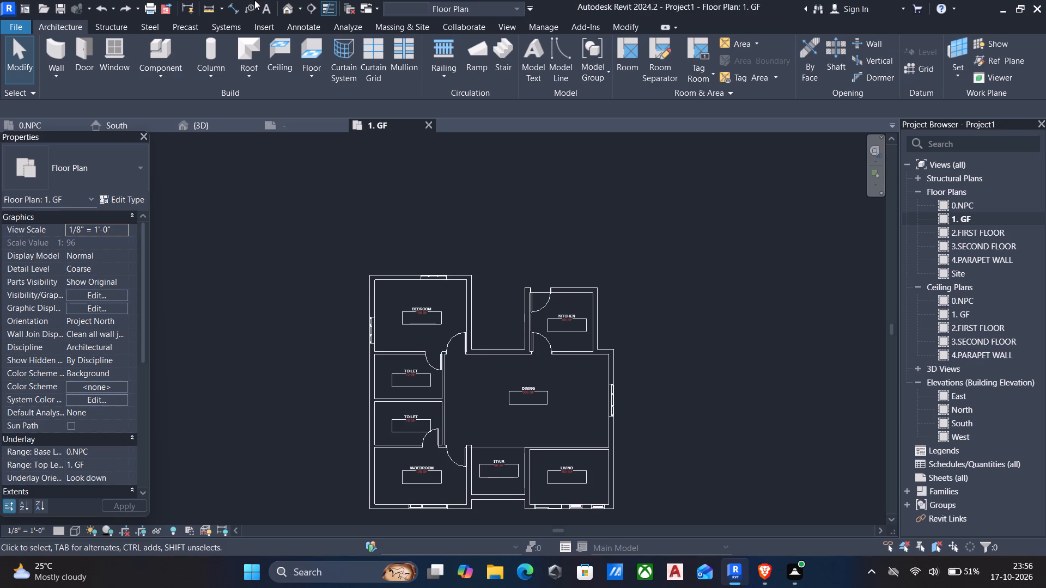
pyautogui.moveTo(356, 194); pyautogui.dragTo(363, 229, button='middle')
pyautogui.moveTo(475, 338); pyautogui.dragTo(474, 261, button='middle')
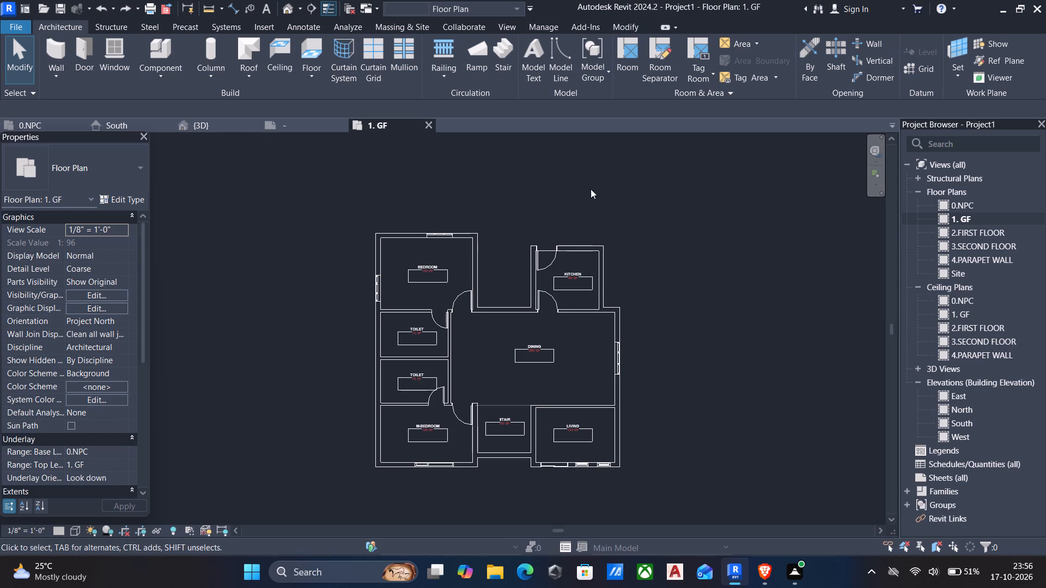
# In the 3D view, change the level of the 6" FLOOR slab beneath the house to 1. GF.
pyautogui.click(286, 10)
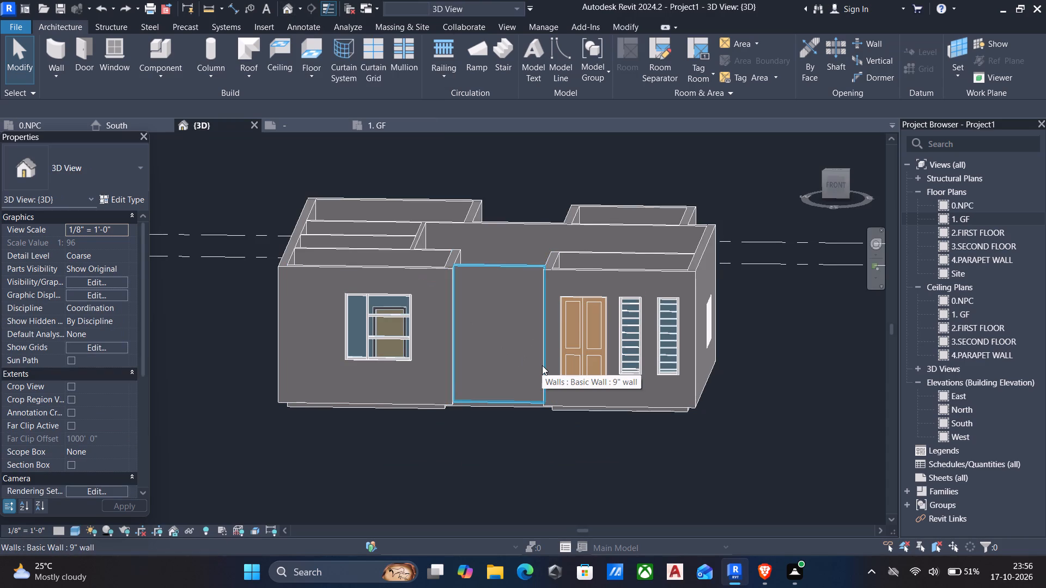
pyautogui.keyDown('shift'); pyautogui.moveTo(543, 366); pyautogui.dragTo(534, 204, button='middle'); pyautogui.keyUp('shift')
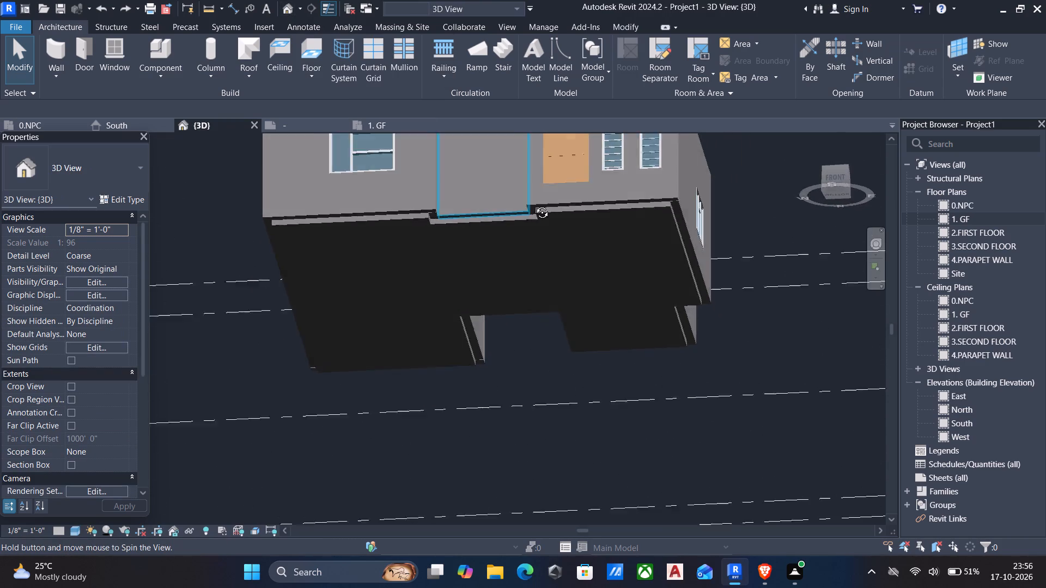
pyautogui.keyDown('shift'); pyautogui.moveTo(534, 204); pyautogui.dragTo(539, 198, button='middle'); pyautogui.keyUp('shift')
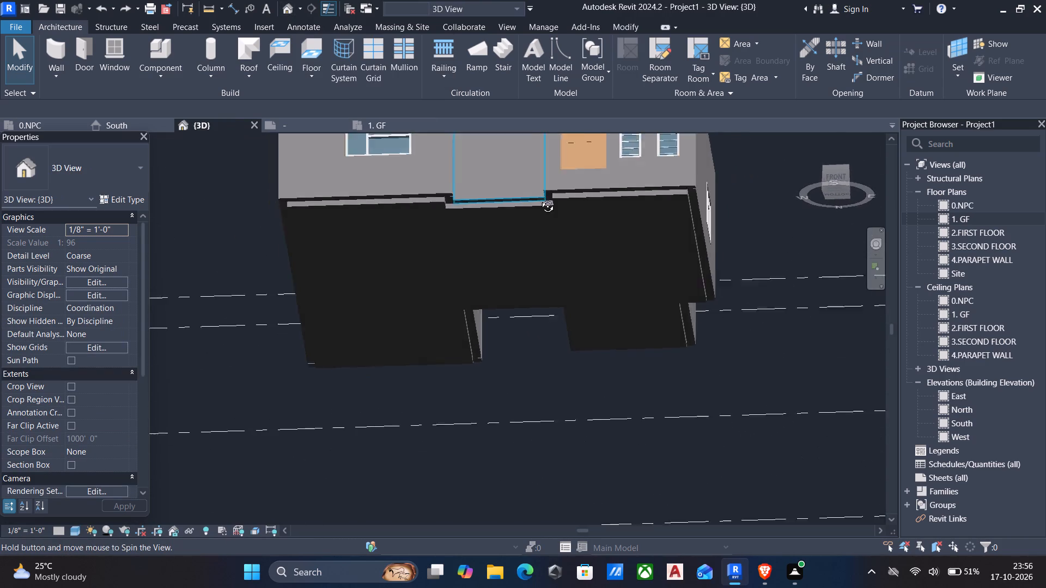
pyautogui.keyDown('shift'); pyautogui.moveTo(539, 198); pyautogui.dragTo(537, 200, button='middle'); pyautogui.keyUp('shift')
pyautogui.click(564, 203)
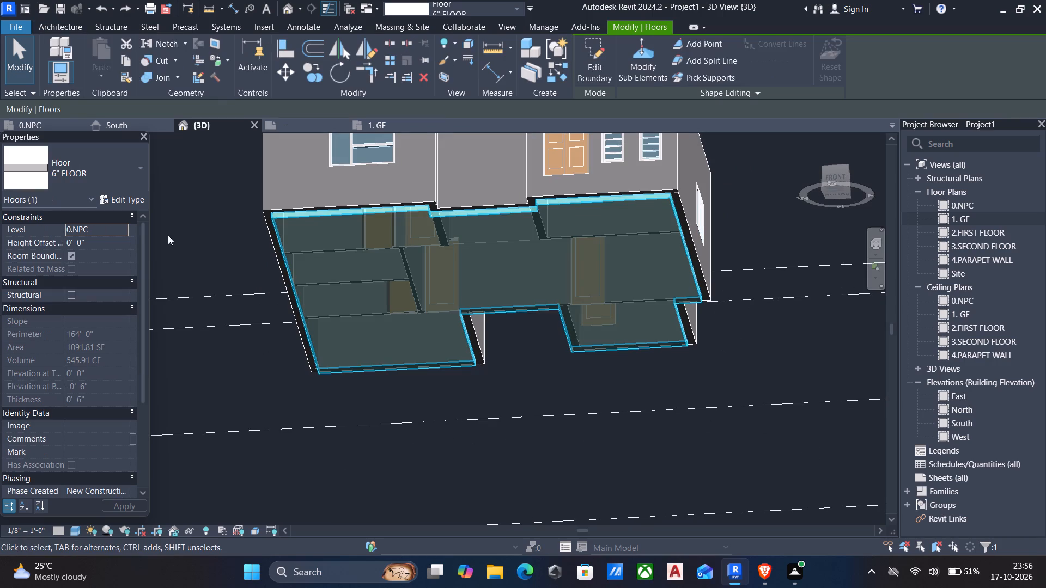
pyautogui.click(124, 230)
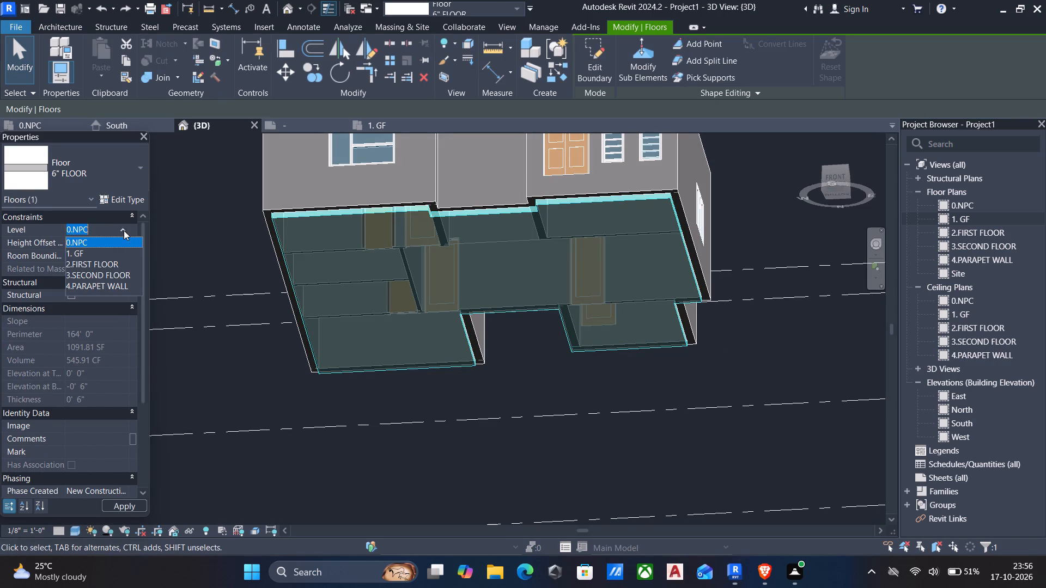
pyautogui.click(100, 257)
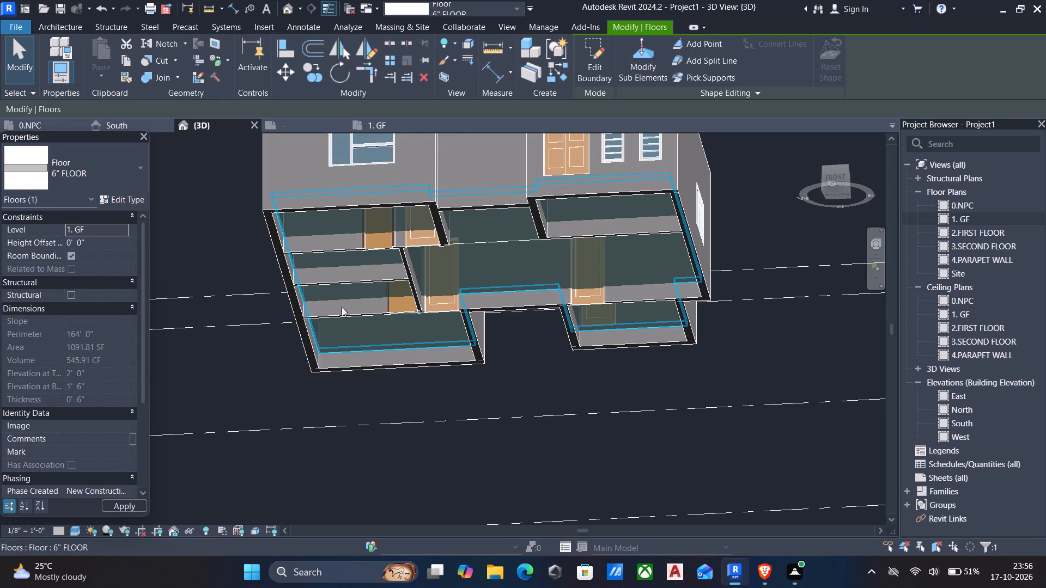
# In the 1. GF floor plan, draw a horizontal building section across the whole house, through the upper toilet and dining room, facing north.
pyautogui.doubleClick(983, 419)
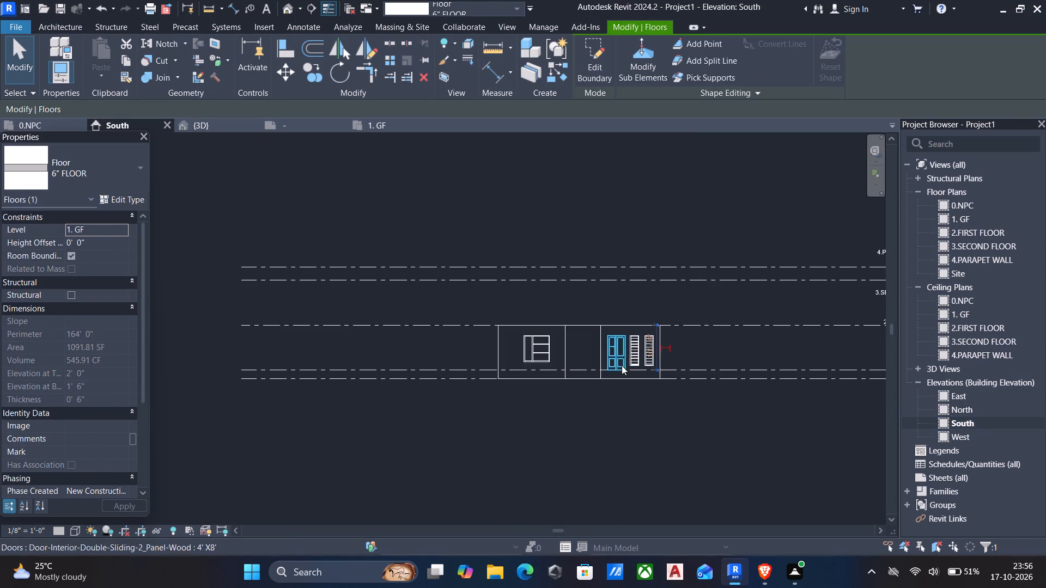
pyautogui.scroll(5, 618, 380)
pyautogui.scroll(4, 524, 370)
pyautogui.press('Escape')
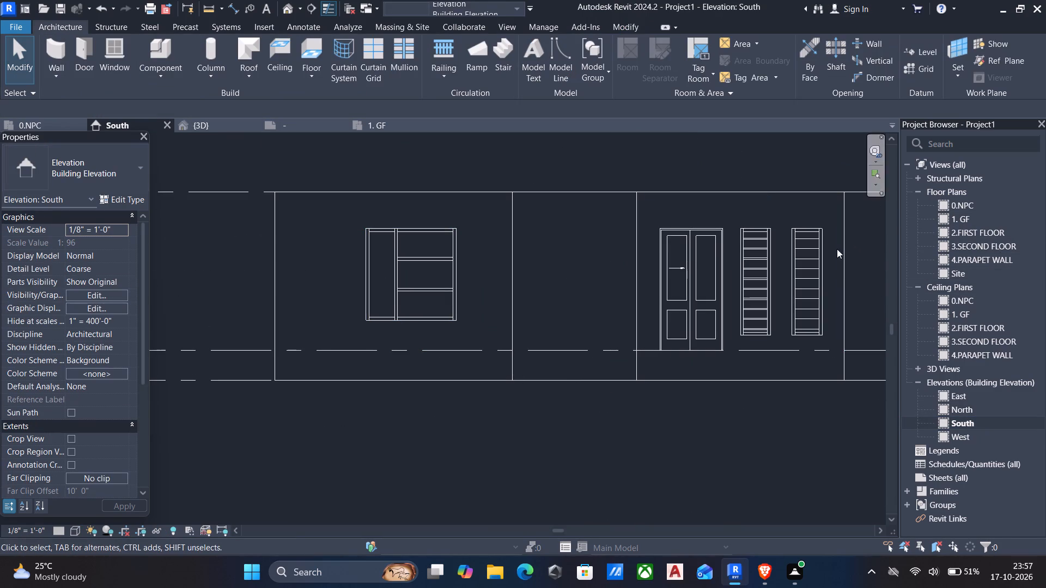
pyautogui.doubleClick(976, 216)
pyautogui.scroll(-2, 726, 250)
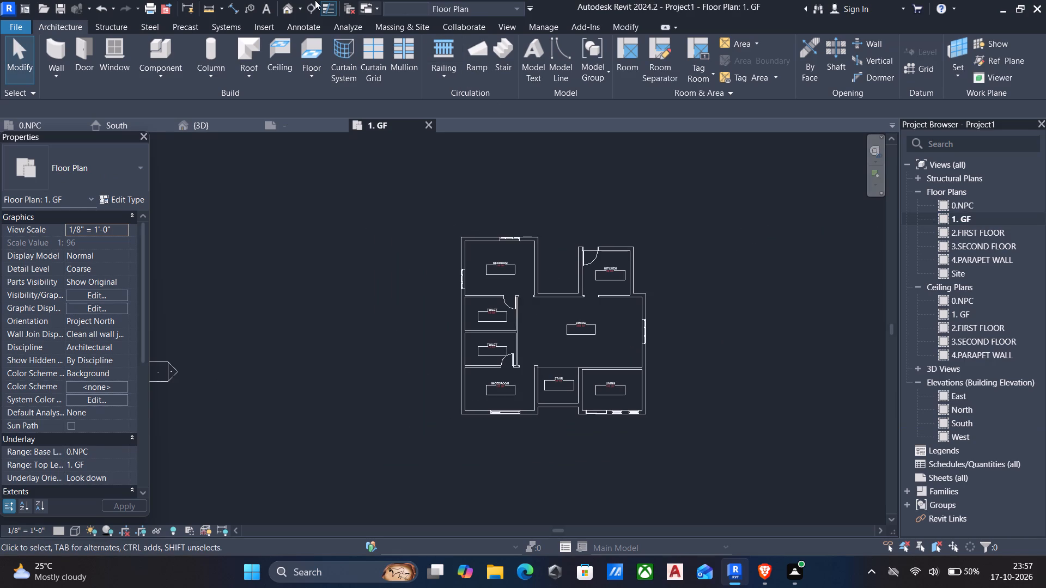
pyautogui.click(306, 10)
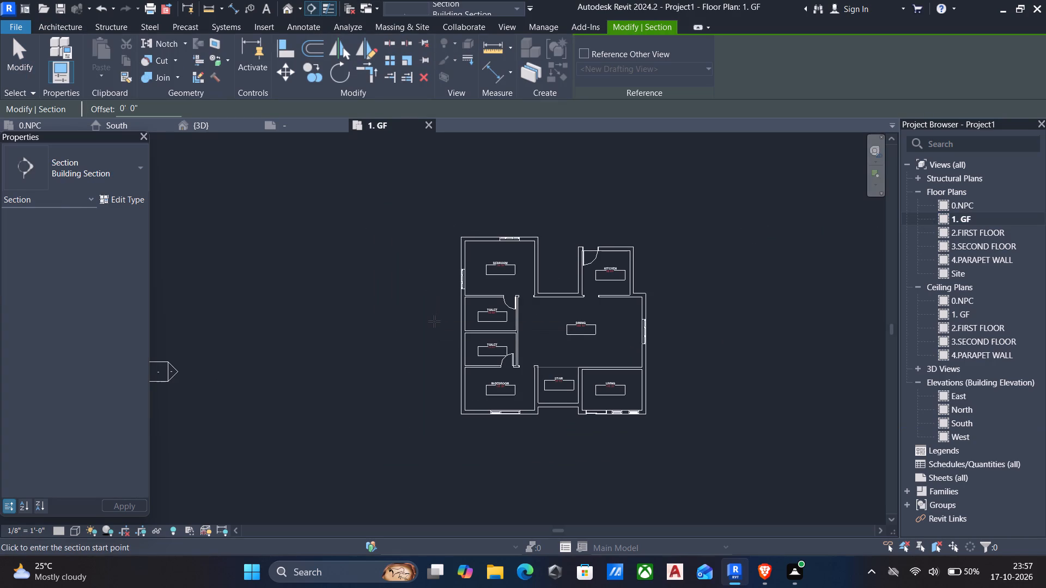
pyautogui.click(423, 324)
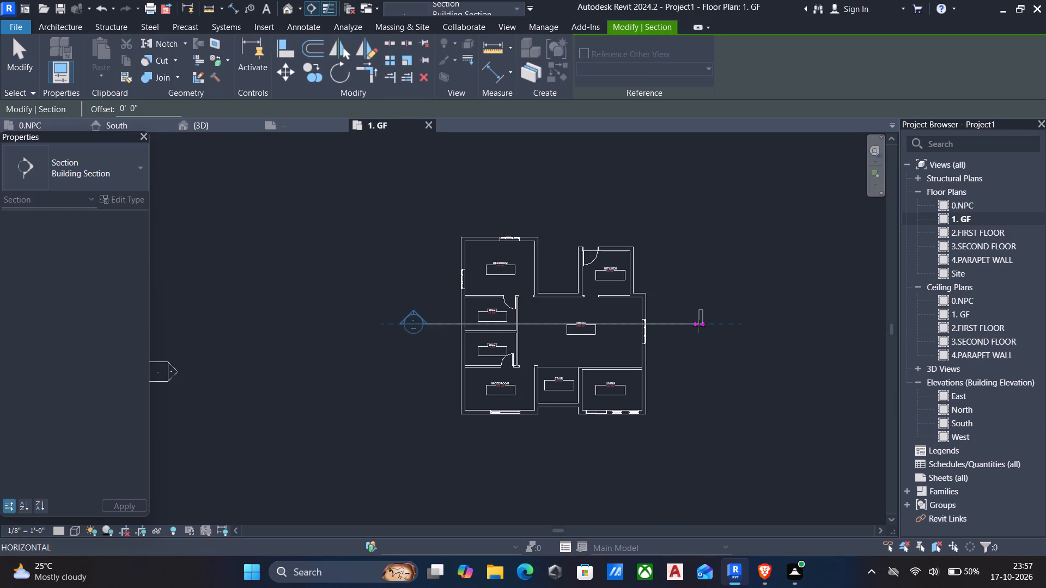
pyautogui.click(699, 326)
pyautogui.press('Escape')
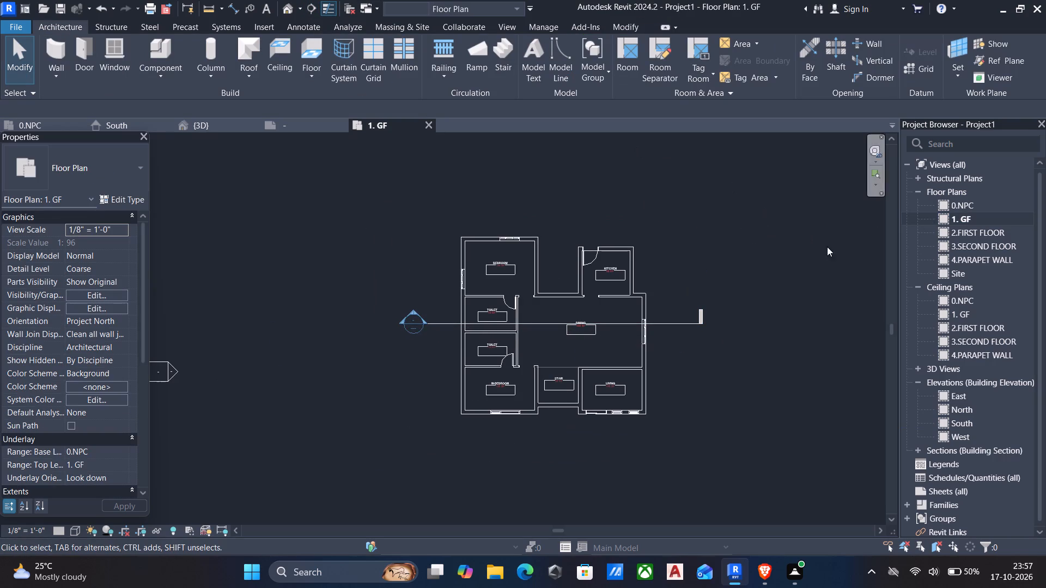
# Open the new building section view and examine how the 6" FLOOR slab sits relative to the doors, walls and level lines.
pyautogui.click(920, 366)
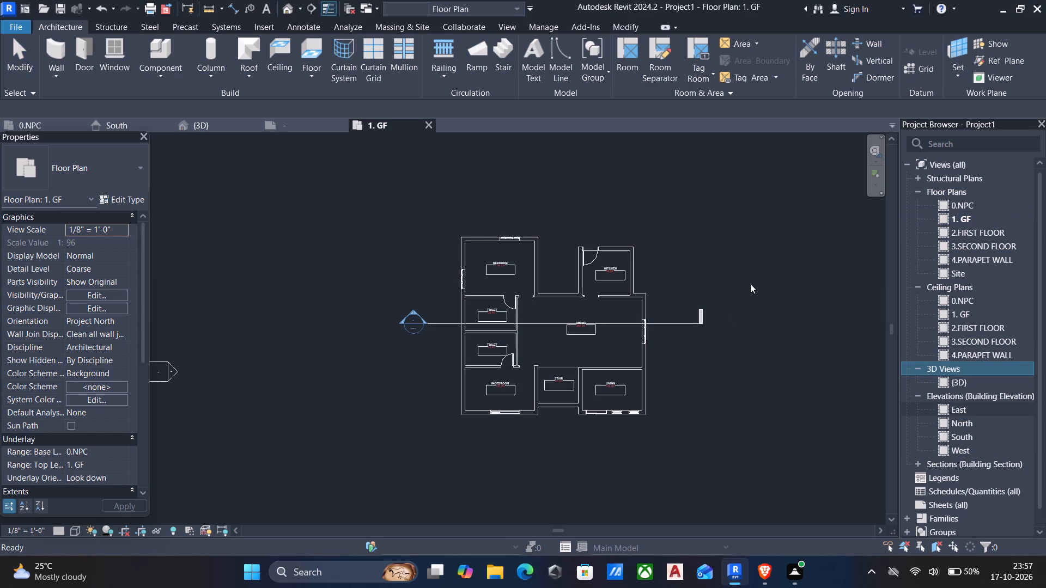
pyautogui.rightClick(733, 267)
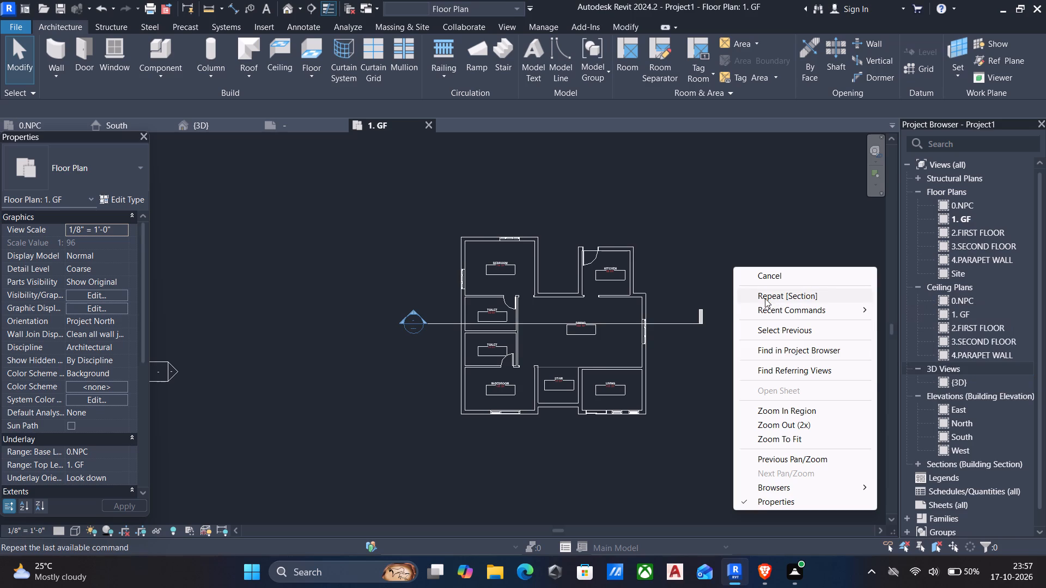
pyautogui.click(705, 292)
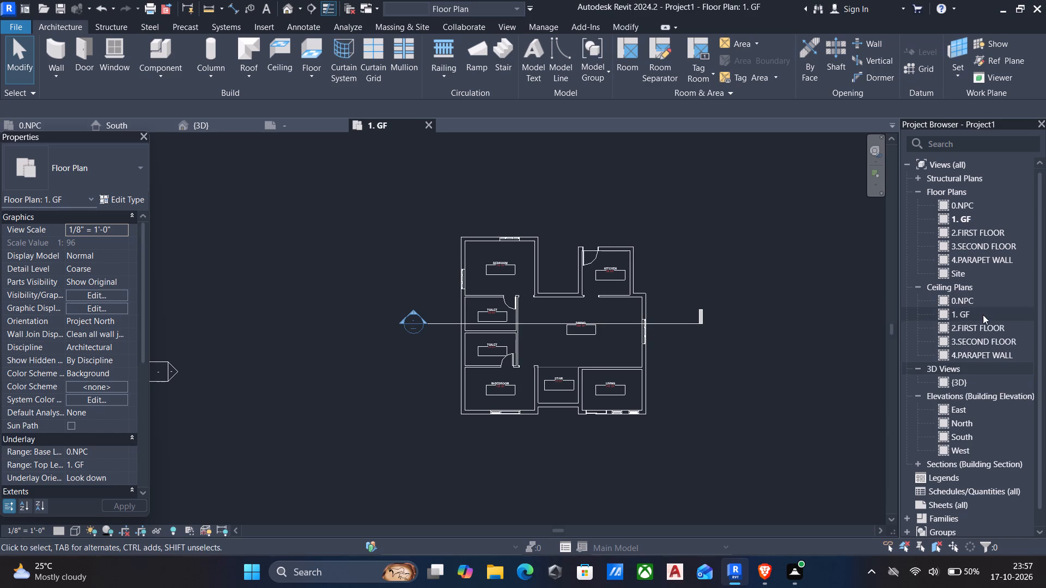
pyautogui.scroll(4, 965, 261)
pyautogui.scroll(-3, 980, 375)
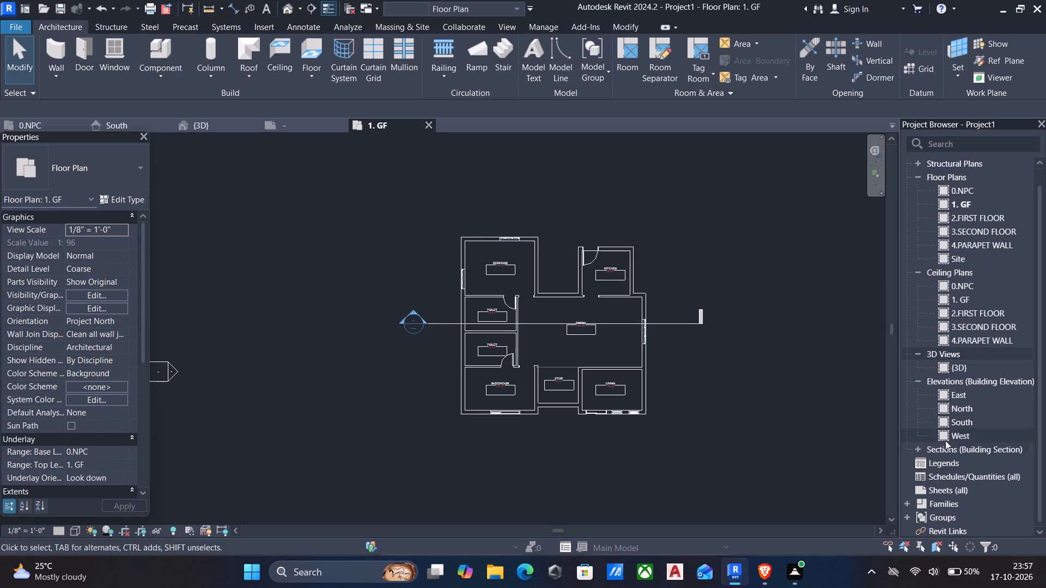
pyautogui.click(957, 451)
pyautogui.click(917, 447)
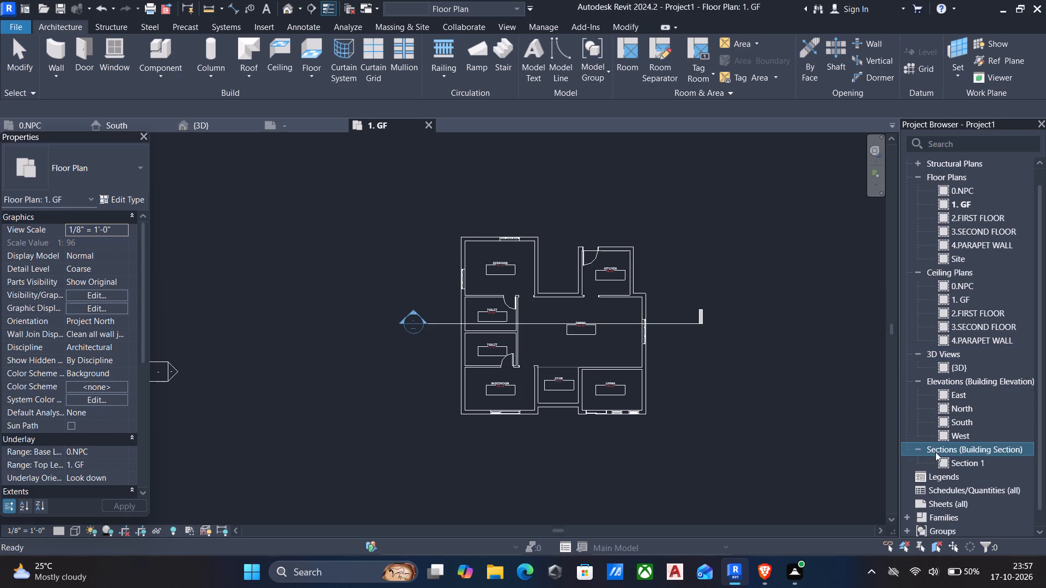
pyautogui.doubleClick(964, 464)
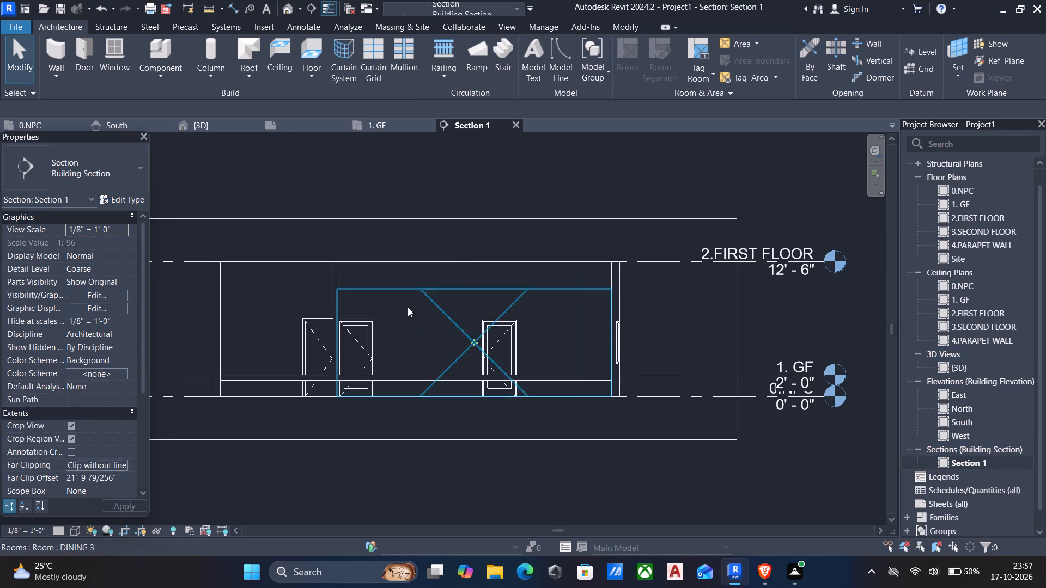
pyautogui.moveTo(408, 313); pyautogui.dragTo(491, 300, button='middle')
pyautogui.scroll(3, 303, 357)
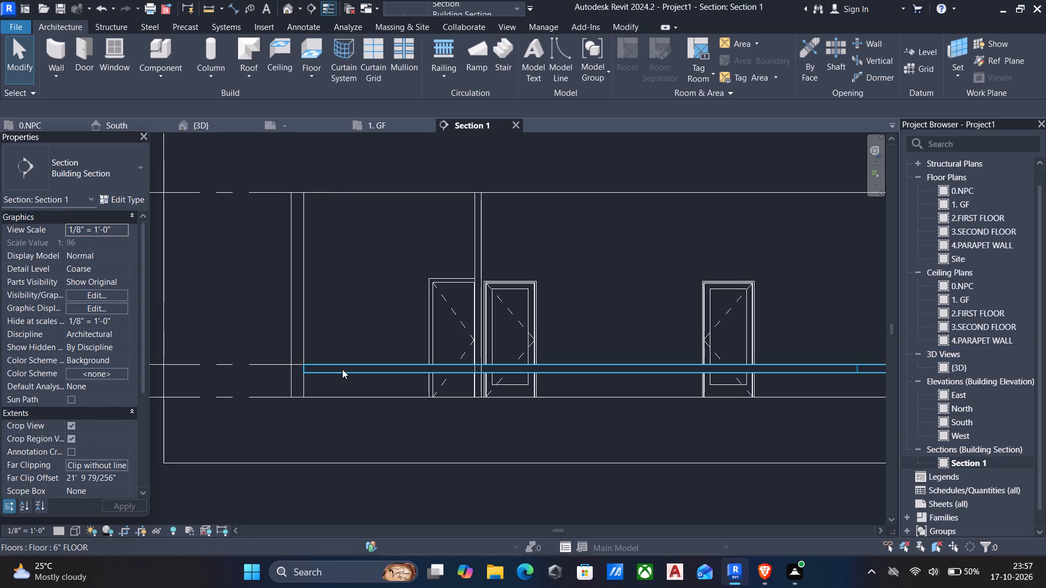
pyautogui.click(343, 370)
pyautogui.moveTo(473, 428); pyautogui.dragTo(436, 360, button='middle')
pyautogui.scroll(-3, 453, 373)
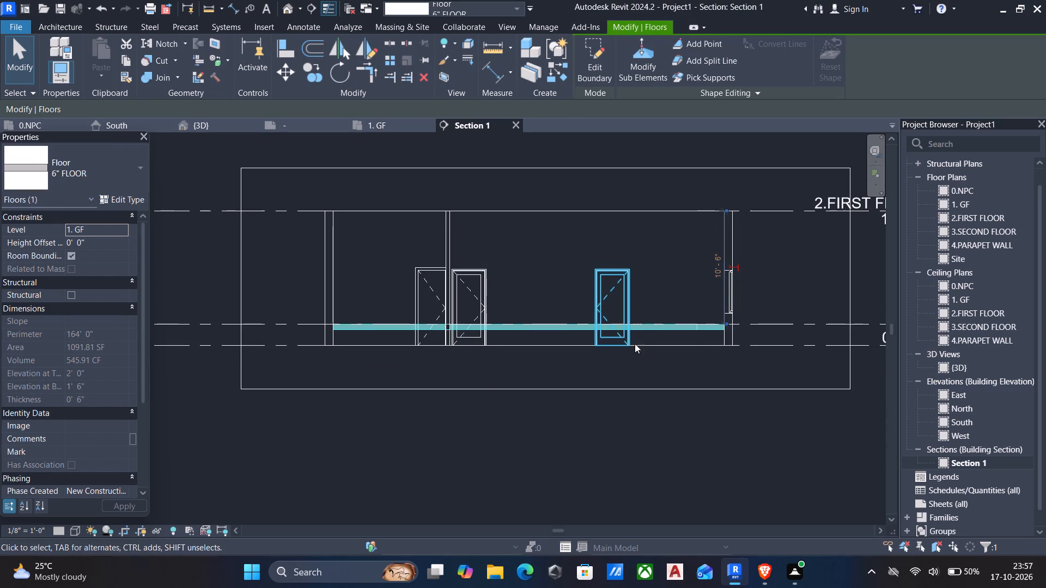
pyautogui.moveTo(367, 329); pyautogui.dragTo(367, 331, button='middle')
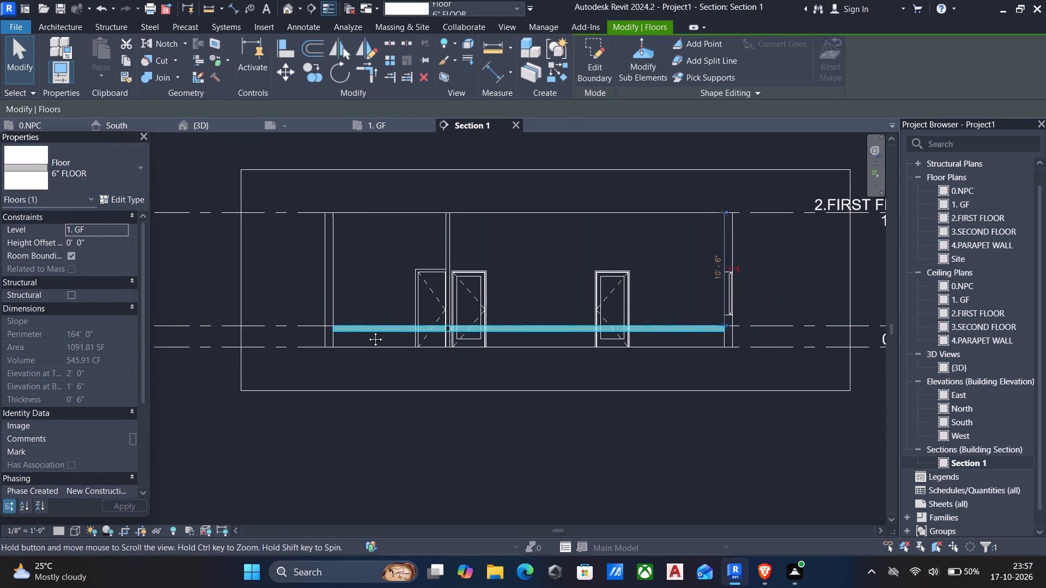
pyautogui.moveTo(367, 331); pyautogui.dragTo(475, 326, button='middle')
pyautogui.scroll(-4, 479, 326)
pyautogui.moveTo(509, 353); pyautogui.dragTo(491, 357, button='middle')
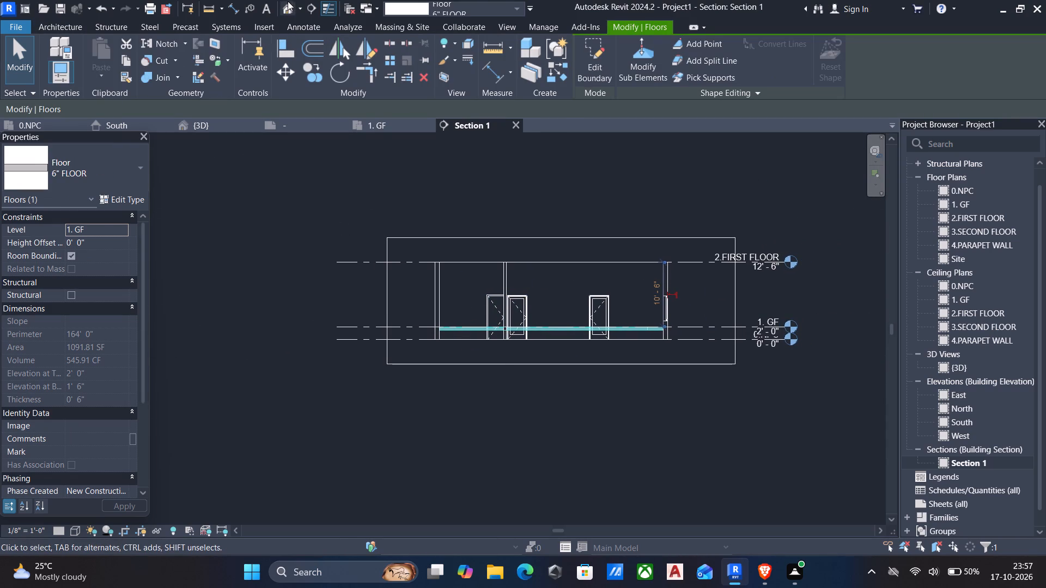
# In the 3D view, select all instances of the 4'X7' single-panel wood interior door and set their level to 1. GF.
pyautogui.click(284, 7)
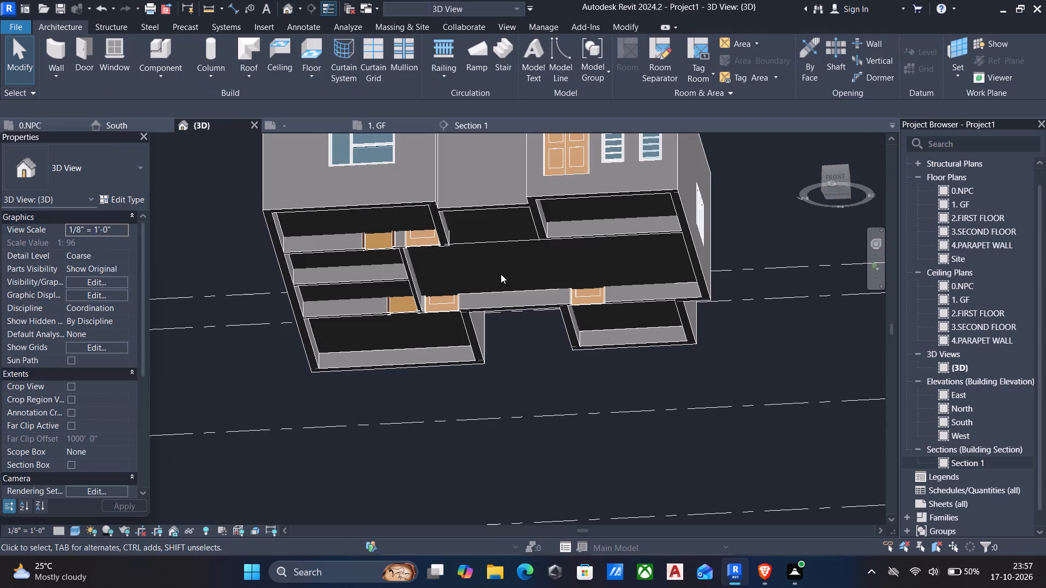
pyautogui.keyDown('shift'); pyautogui.moveTo(501, 275); pyautogui.dragTo(422, 395, button='middle'); pyautogui.keyUp('shift')
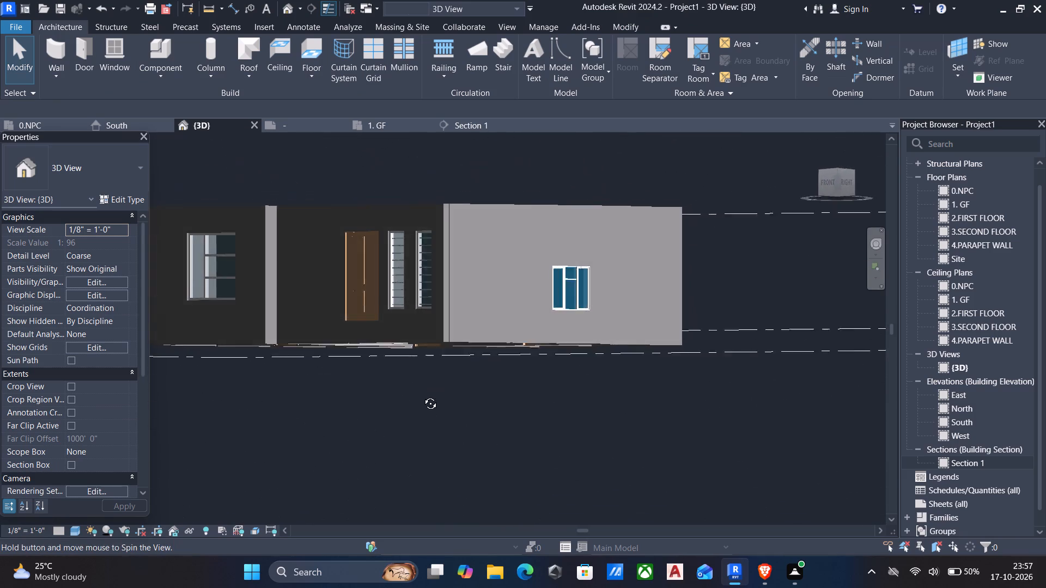
pyautogui.keyDown('shift'); pyautogui.moveTo(422, 395); pyautogui.dragTo(499, 522, button='middle'); pyautogui.keyUp('shift')
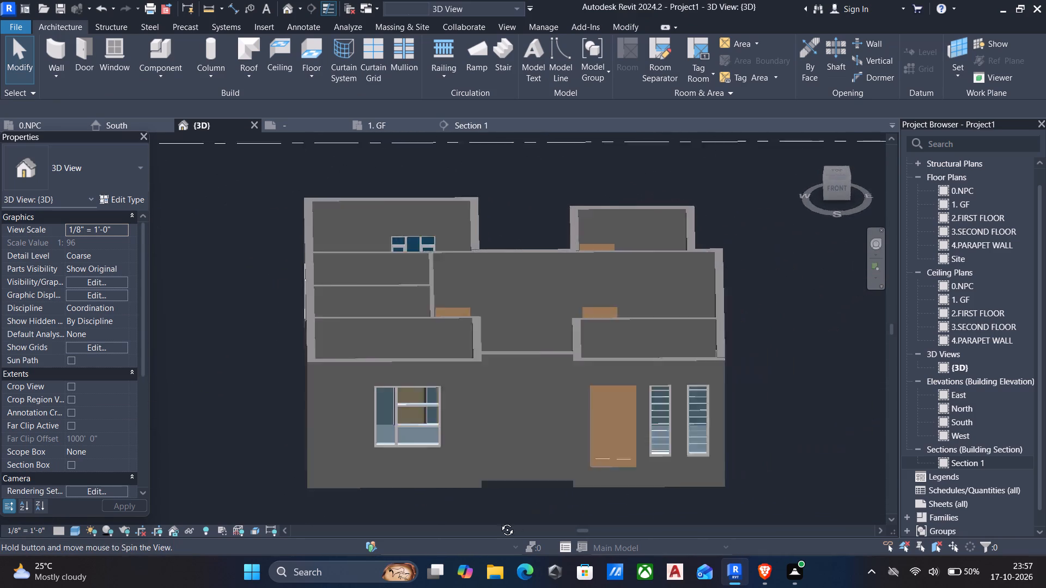
pyautogui.keyDown('shift'); pyautogui.moveTo(499, 522); pyautogui.dragTo(426, 574, button='middle'); pyautogui.keyUp('shift')
pyautogui.click(536, 327)
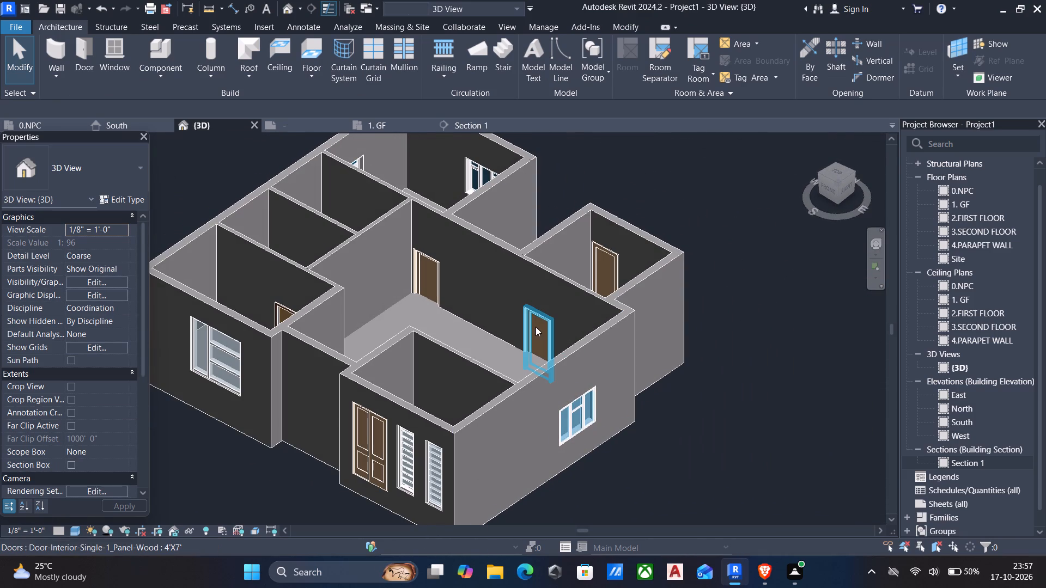
pyautogui.write('sa')
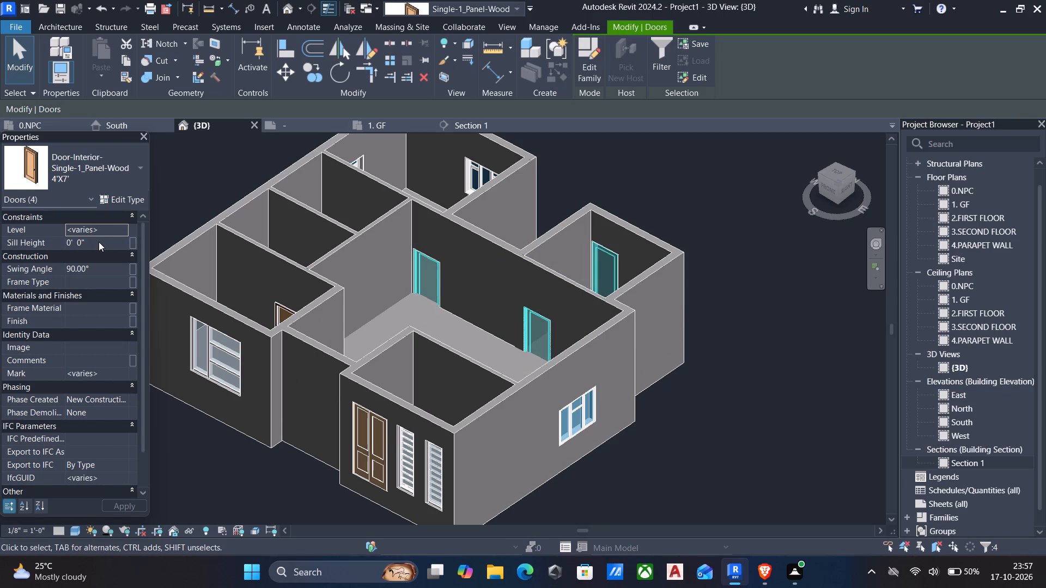
pyautogui.click(121, 226)
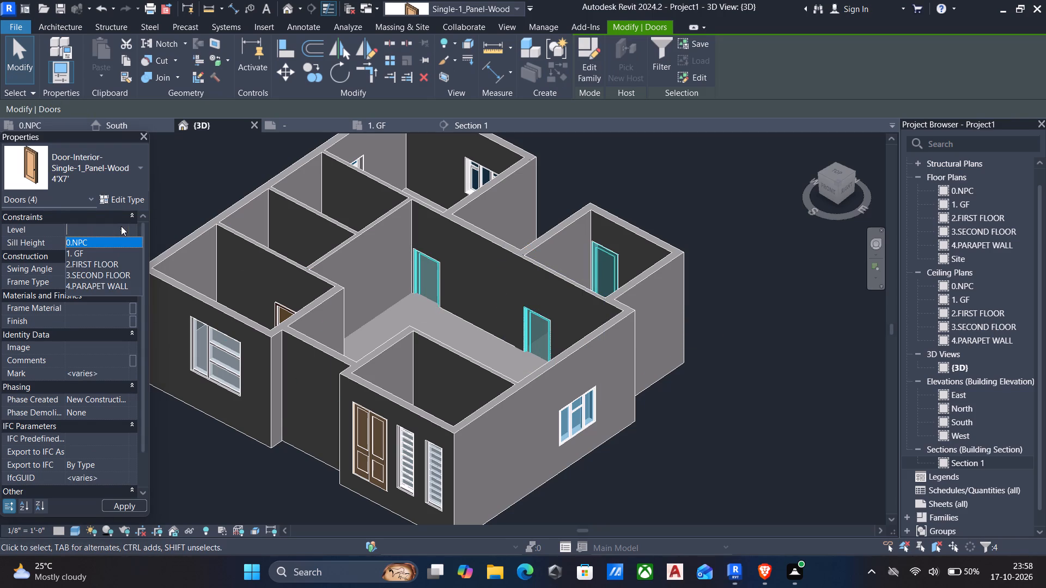
pyautogui.click(106, 256)
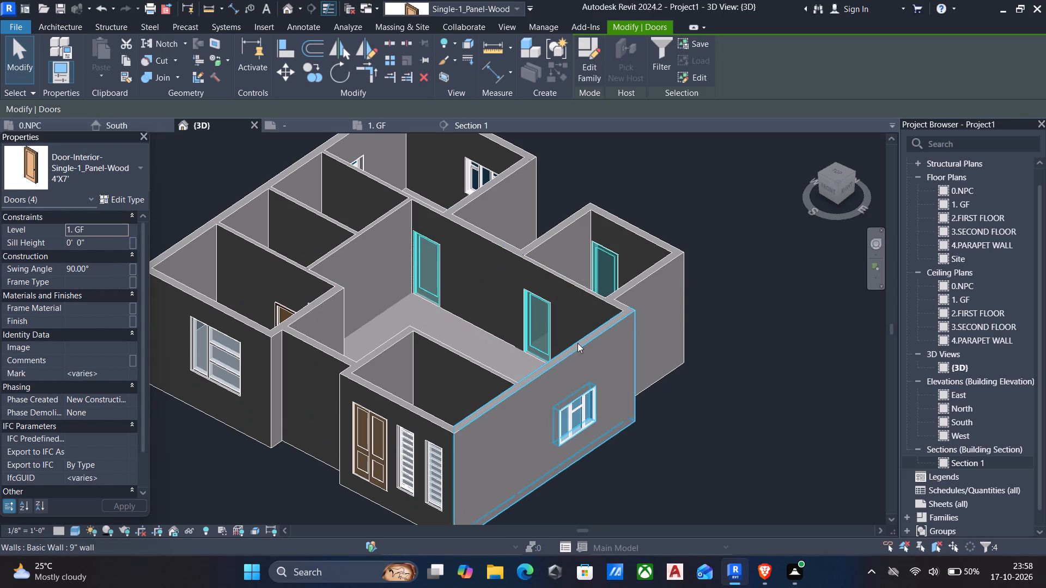
# Select all instances of the 2'6" X 7' Single-Flush door and set their level to 1. GF.
pyautogui.click(271, 312)
pyautogui.write('sa')
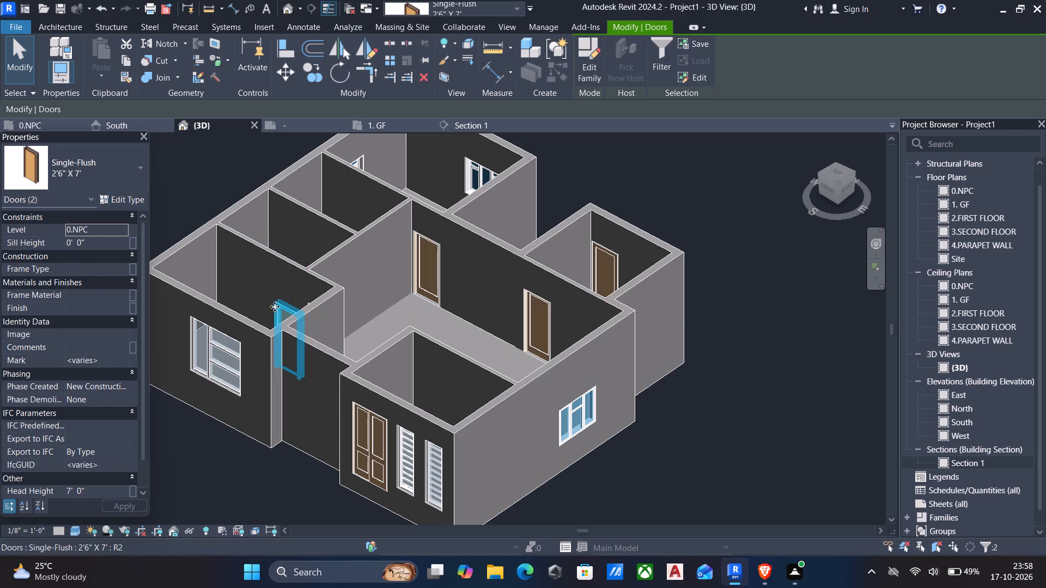
pyautogui.scroll(-1, 372, 300)
pyautogui.keyDown('shift'); pyautogui.moveTo(377, 301); pyautogui.dragTo(378, 322, button='middle'); pyautogui.keyUp('shift')
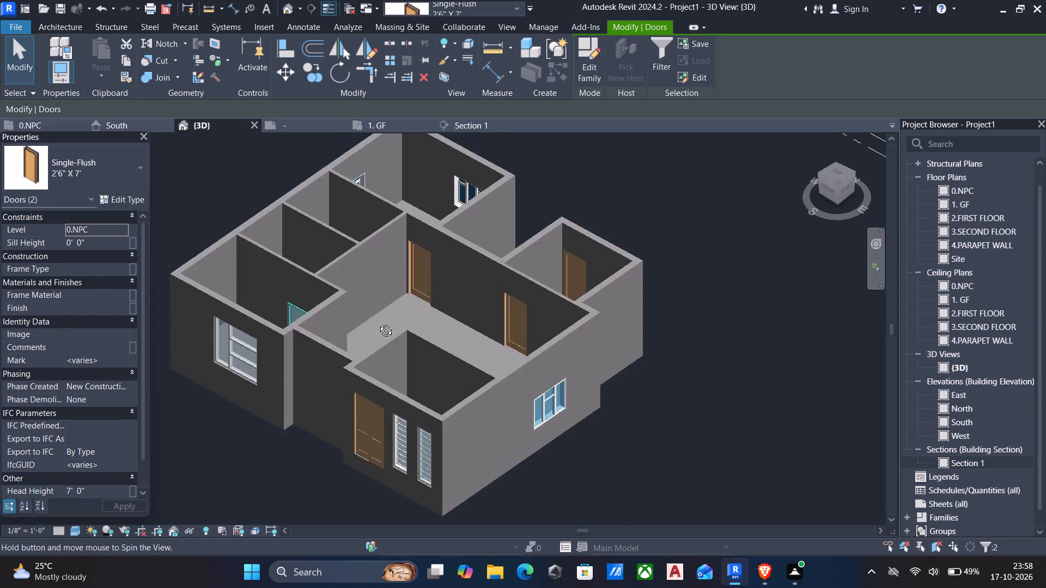
pyautogui.keyDown('shift'); pyautogui.moveTo(378, 322); pyautogui.dragTo(531, 358, button='middle'); pyautogui.keyUp('shift')
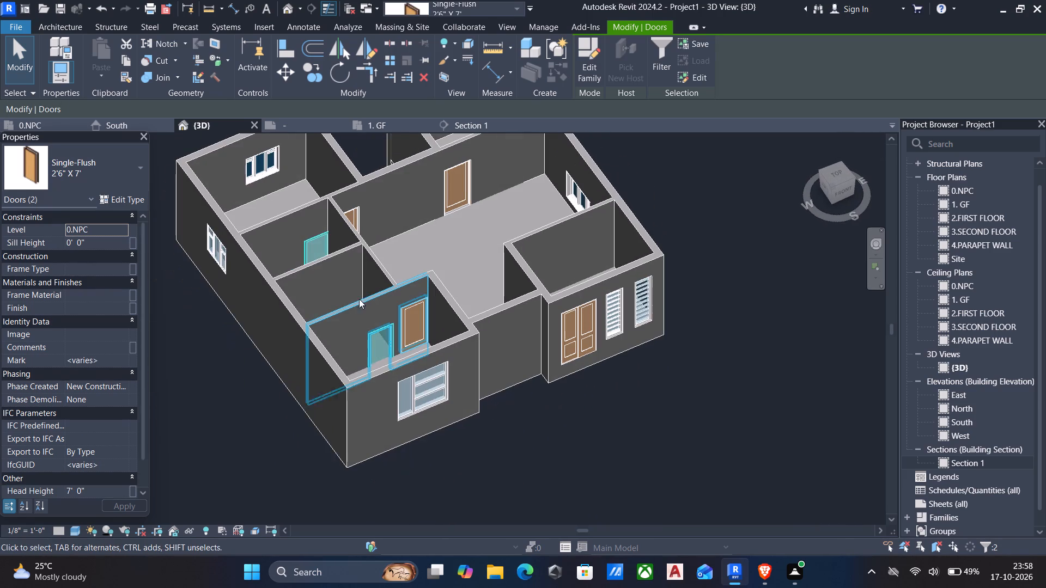
pyautogui.click(124, 229)
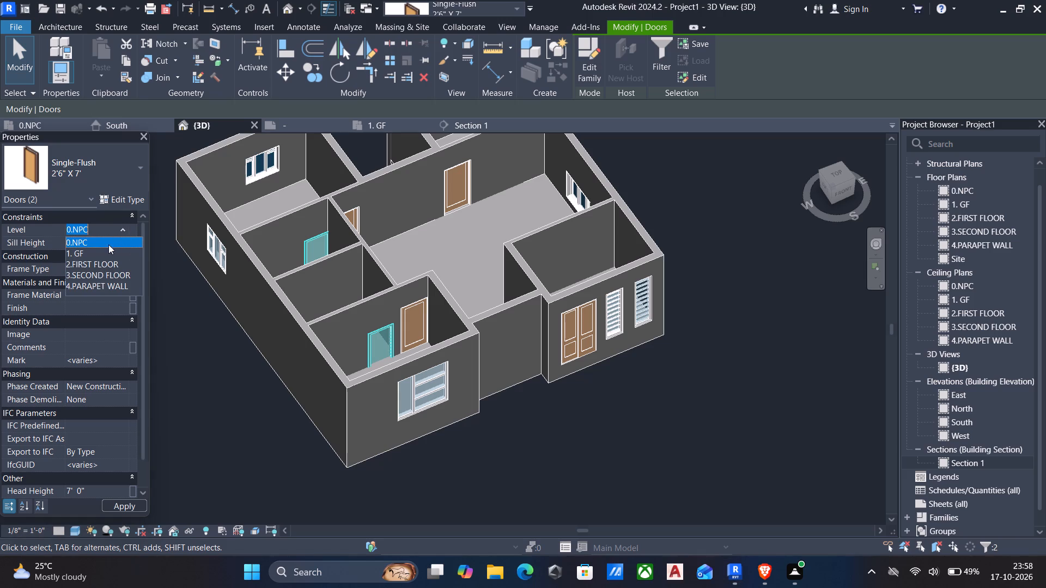
pyautogui.click(99, 253)
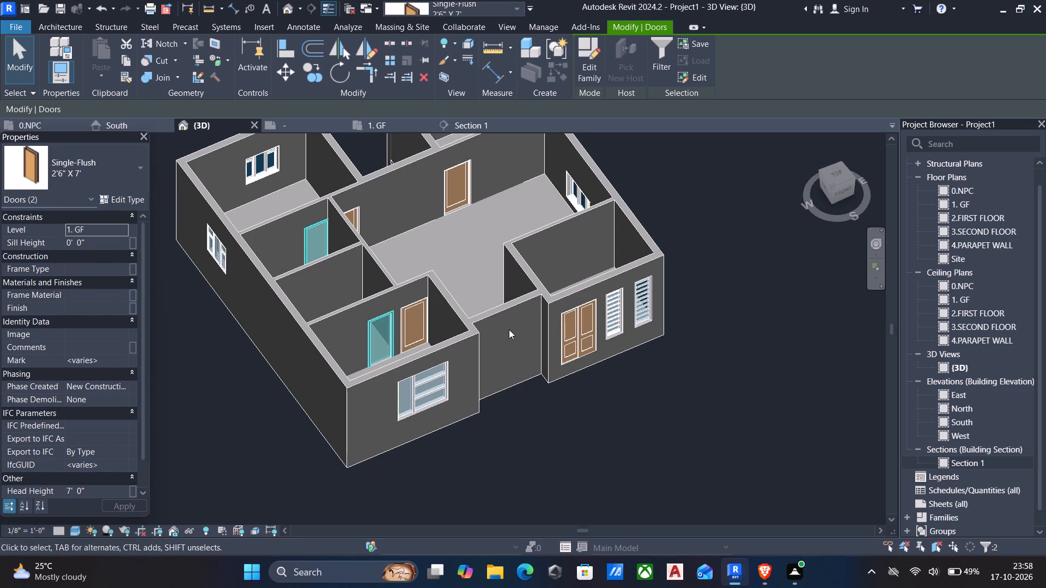
pyautogui.press('Escape')
# Inspect the house model in 3D from above, from beneath the floor slab and from the front corner.
pyautogui.scroll(-1, 562, 379)
pyautogui.keyDown('shift'); pyautogui.moveTo(563, 380); pyautogui.dragTo(408, 350, button='middle'); pyautogui.keyUp('shift')
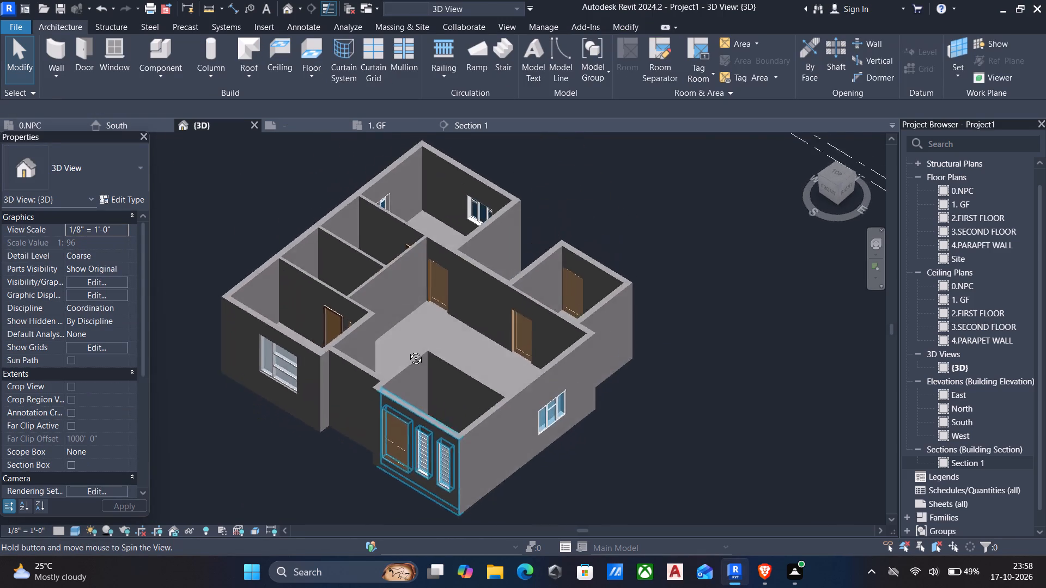
pyautogui.keyDown('shift'); pyautogui.moveTo(408, 350); pyautogui.dragTo(492, 19, button='middle'); pyautogui.keyUp('shift')
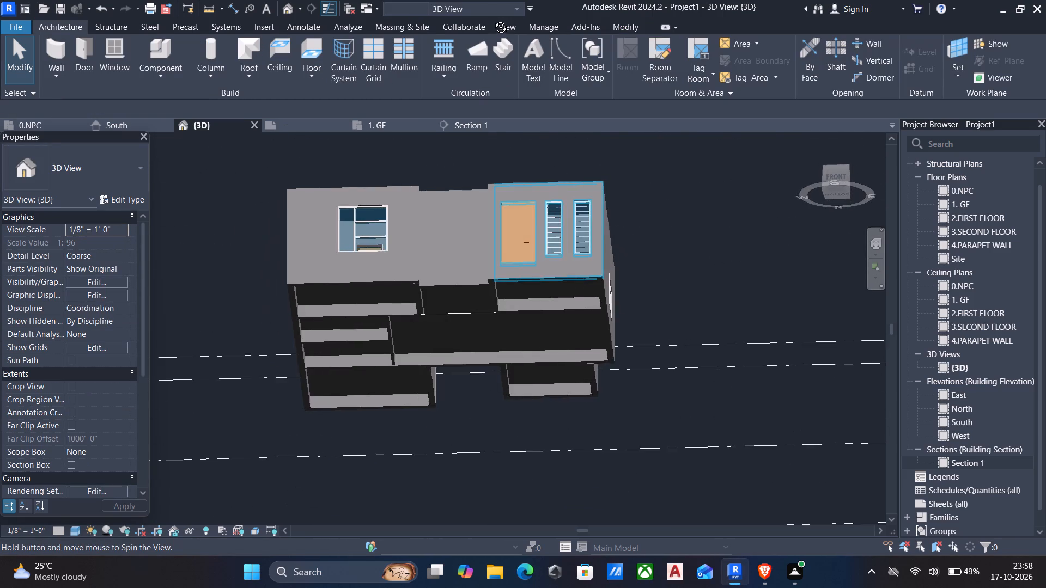
pyautogui.keyDown('shift'); pyautogui.moveTo(492, 19); pyautogui.dragTo(443, 214, button='middle'); pyautogui.keyUp('shift')
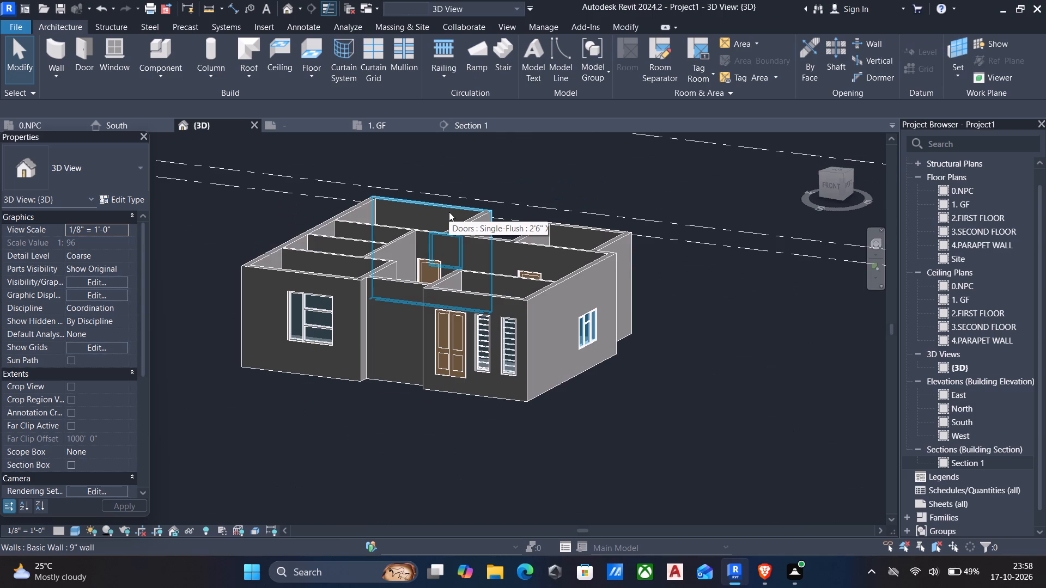
pyautogui.moveTo(536, 368); pyautogui.dragTo(538, 369, button='middle')
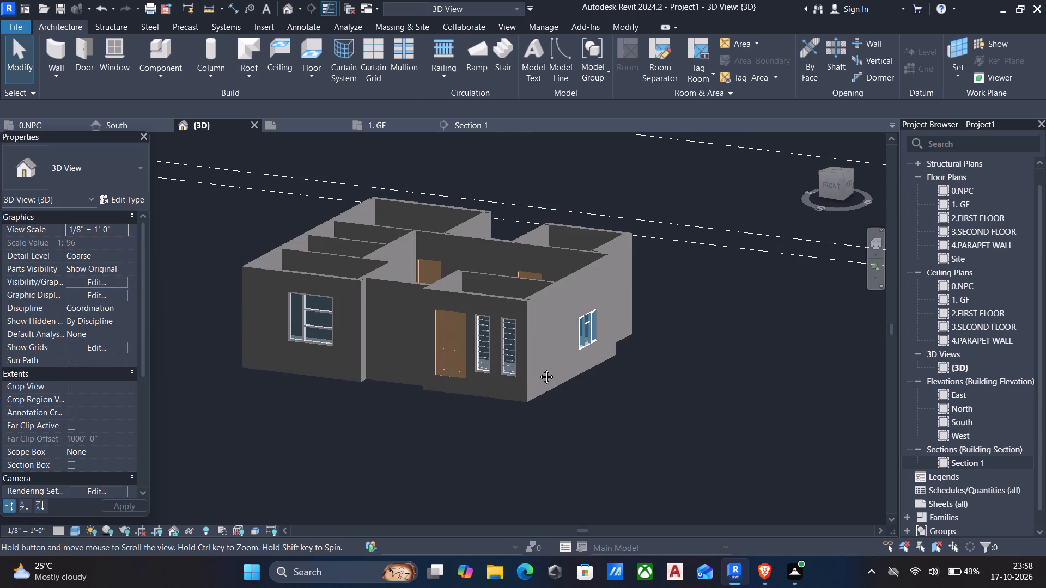
pyautogui.moveTo(538, 369); pyautogui.dragTo(606, 426, button='middle')
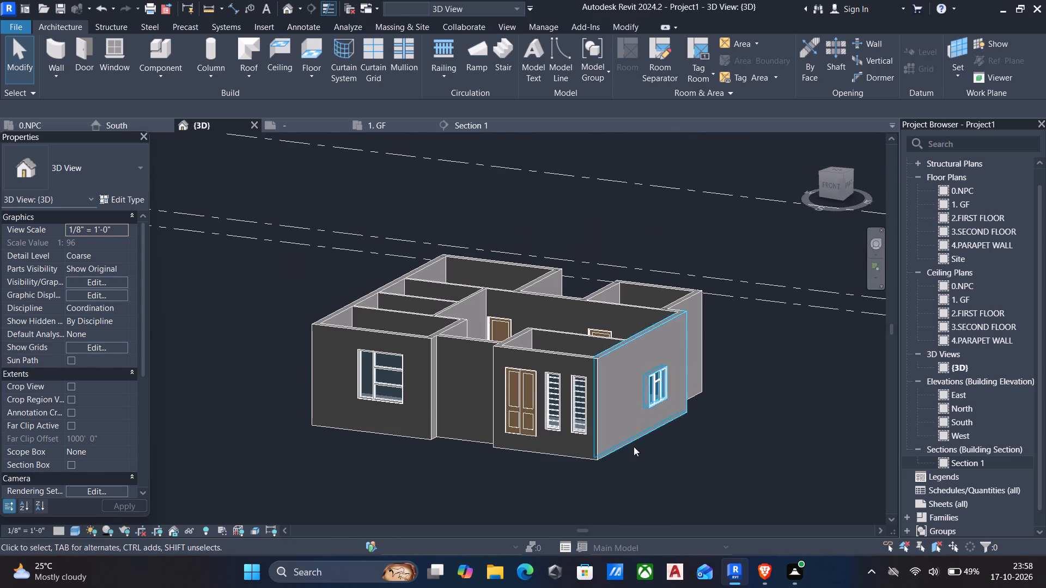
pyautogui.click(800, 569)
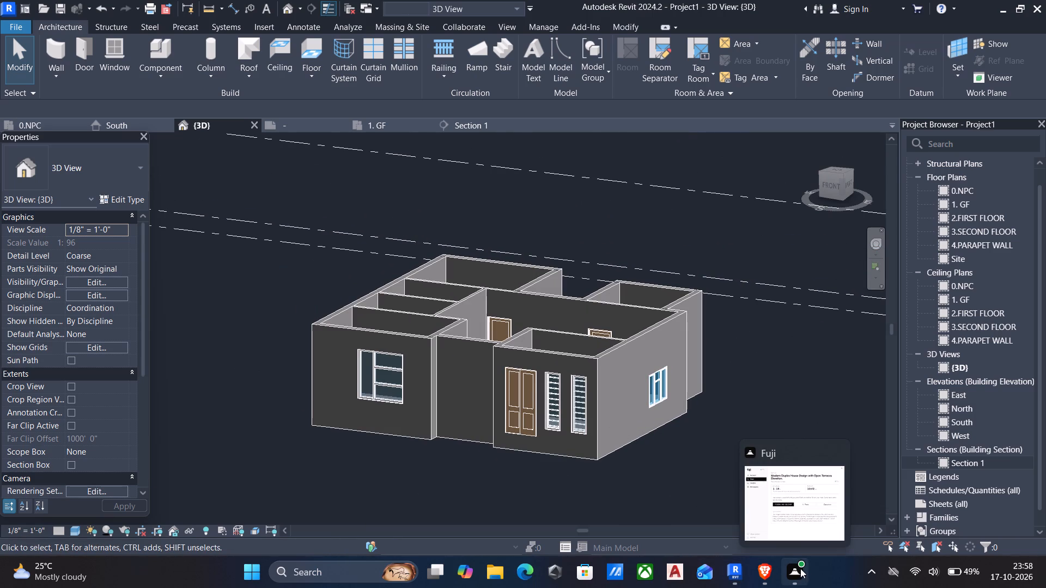
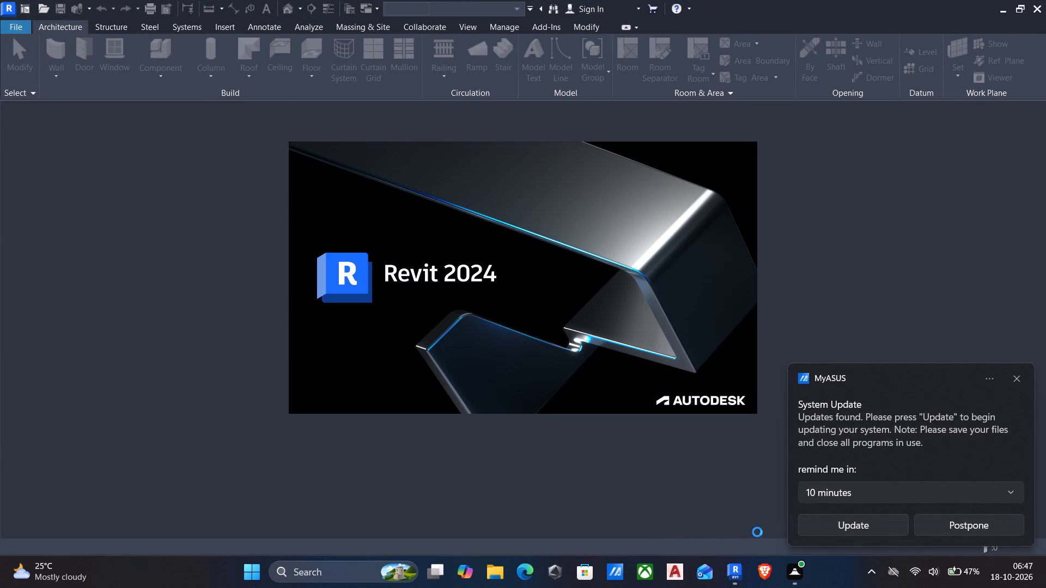
# Dismiss the system update notification and open the recent project Modern Duplex House Design with Open Terraces 17.2.
pyautogui.click(1017, 375)
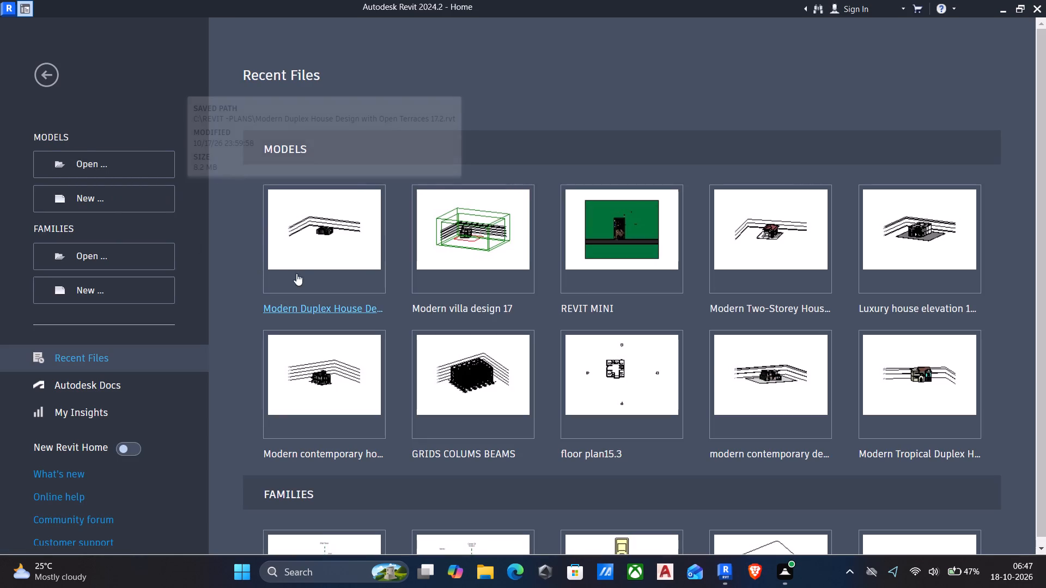
pyautogui.click(335, 246)
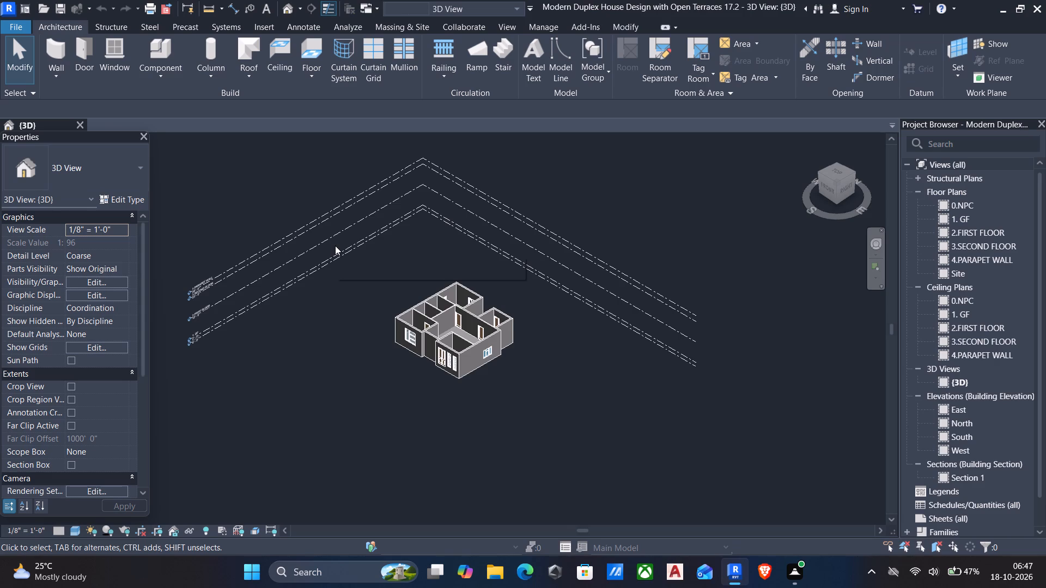
# In the 1. GF floor plan, delete the building section line crossing the Toilet and Dining rooms, together with its section view.
pyautogui.scroll(5, 403, 383)
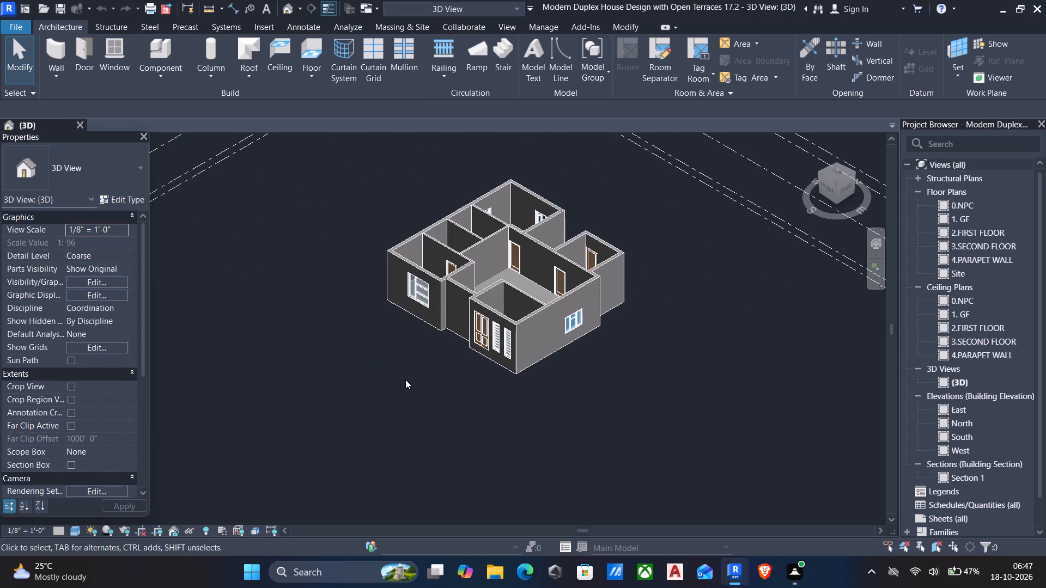
pyautogui.keyDown('shift'); pyautogui.moveTo(405, 379); pyautogui.dragTo(466, 227, button='middle'); pyautogui.keyUp('shift')
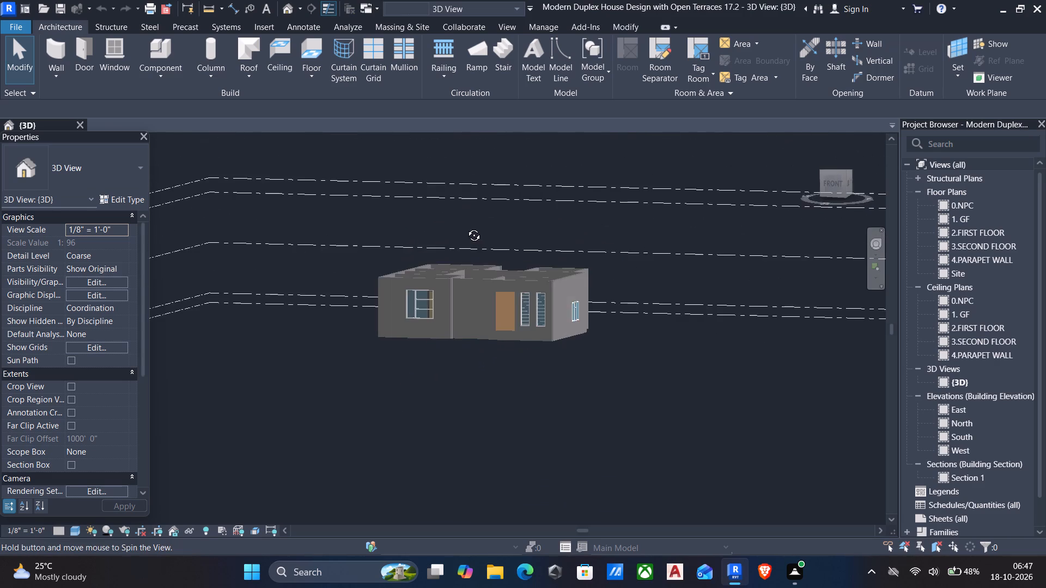
pyautogui.keyDown('shift'); pyautogui.moveTo(466, 227); pyautogui.dragTo(454, 250, button='middle'); pyautogui.keyUp('shift')
pyautogui.scroll(1, 468, 253)
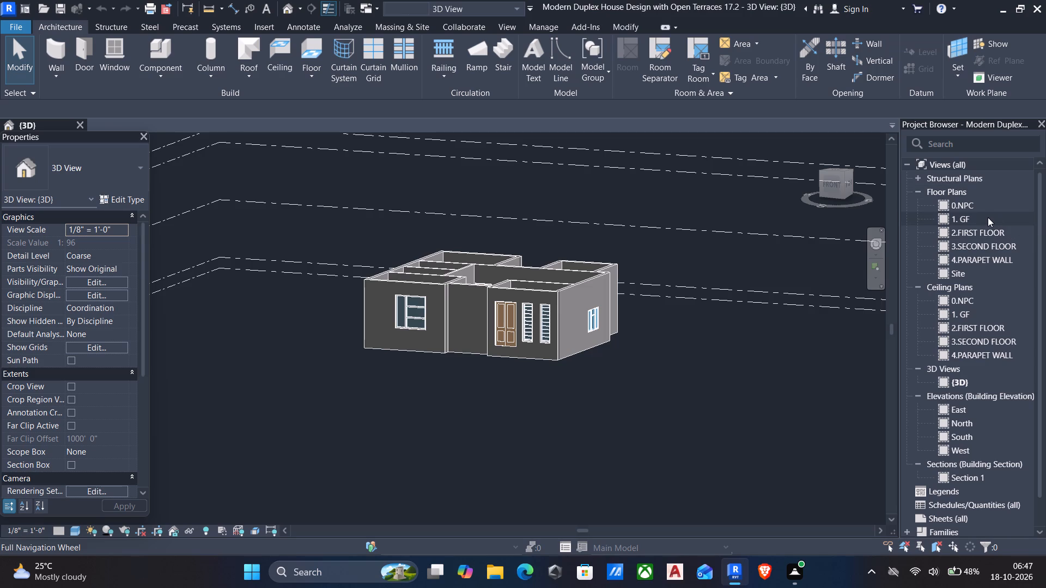
pyautogui.doubleClick(988, 217)
pyautogui.scroll(2, 362, 272)
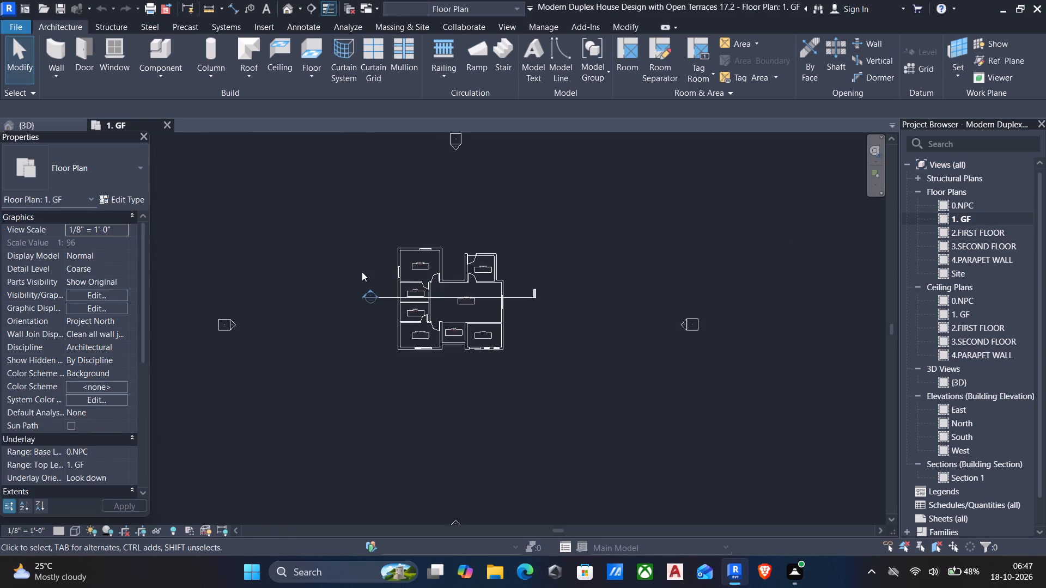
pyautogui.scroll(4, 362, 272)
pyautogui.moveTo(362, 272); pyautogui.dragTo(475, 324, button='middle')
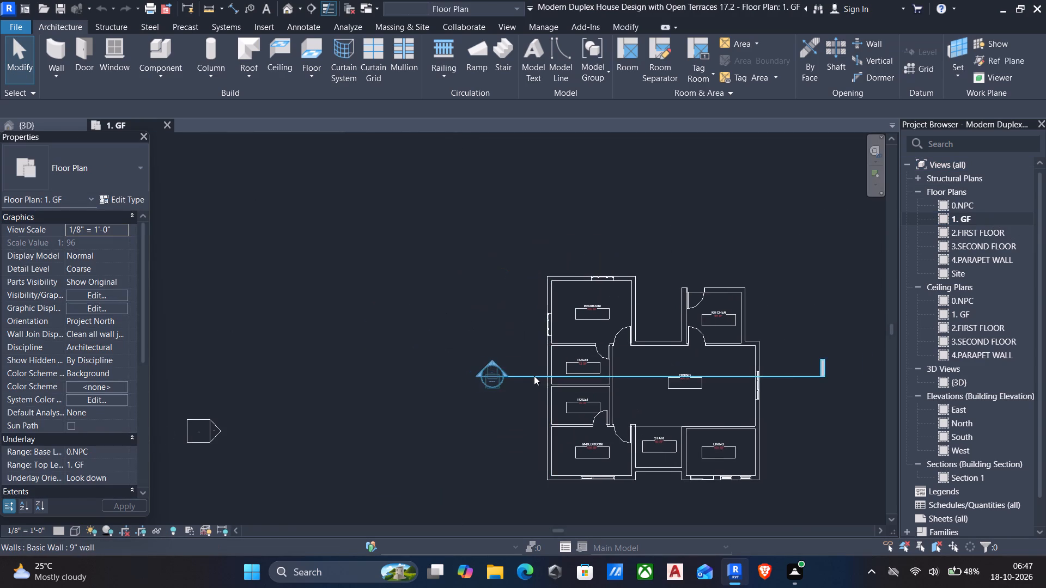
pyautogui.scroll(4, 534, 376)
pyautogui.click(526, 376)
pyautogui.moveTo(528, 378); pyautogui.dragTo(408, 365, button='middle')
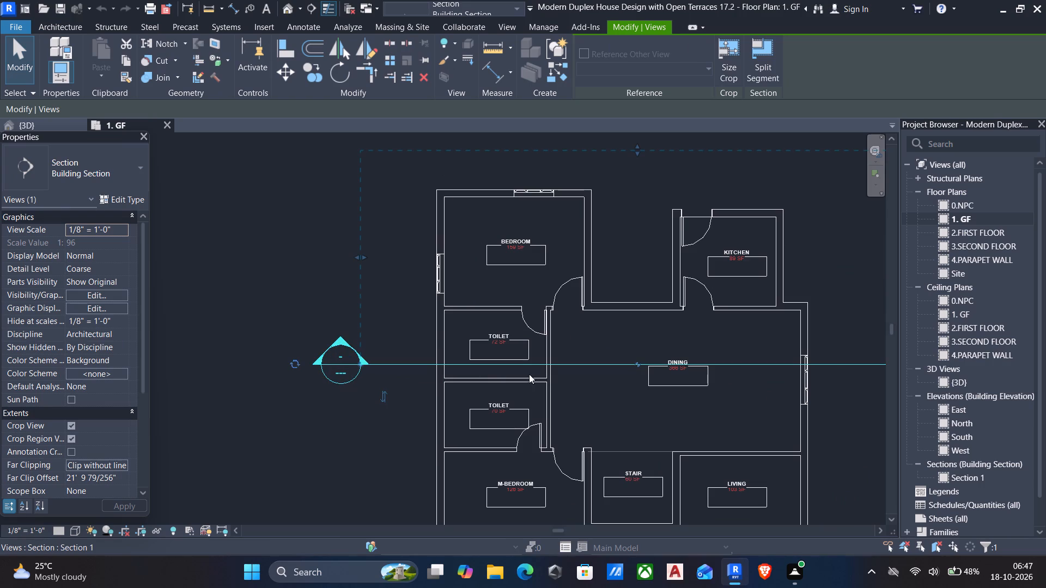
pyautogui.press('Delete')
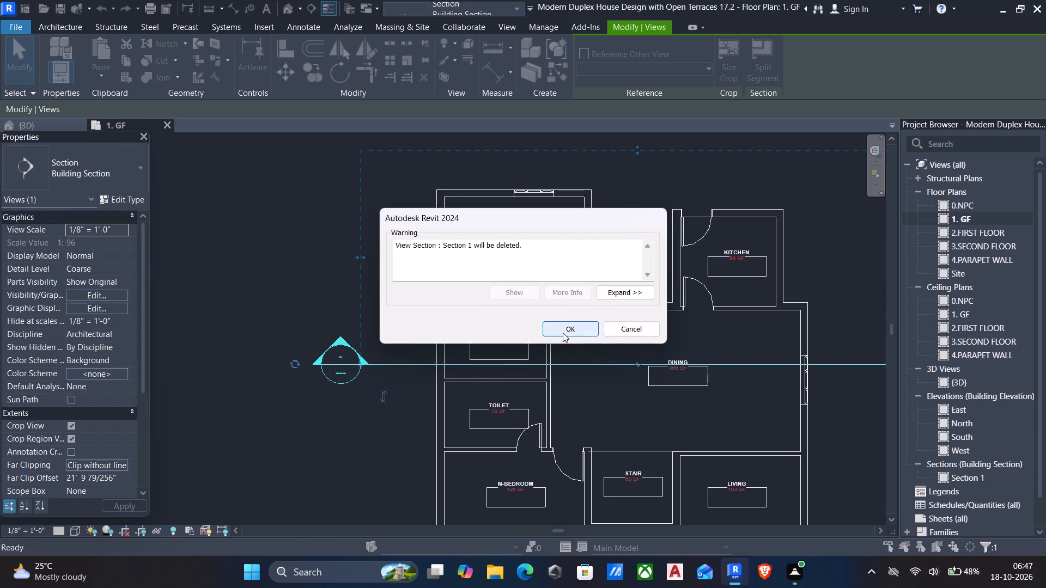
pyautogui.click(563, 333)
# Draw a detail line in the <Hidden> line style across the front recess below the Stair room, joining the two outer wall corners.
pyautogui.scroll(-4, 563, 333)
pyautogui.moveTo(584, 378); pyautogui.dragTo(548, 330, button='middle')
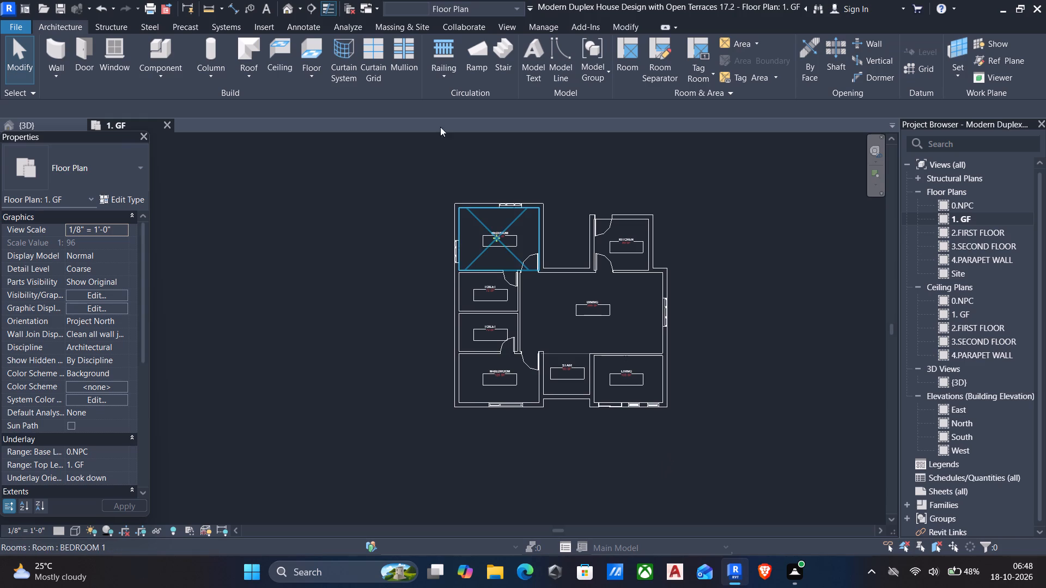
pyautogui.click(288, 28)
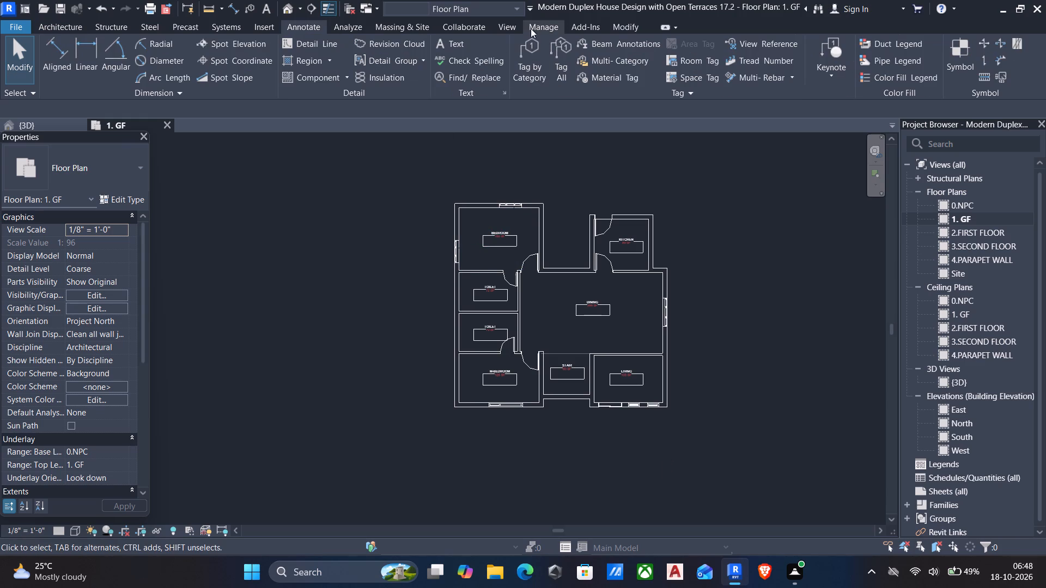
pyautogui.click(321, 45)
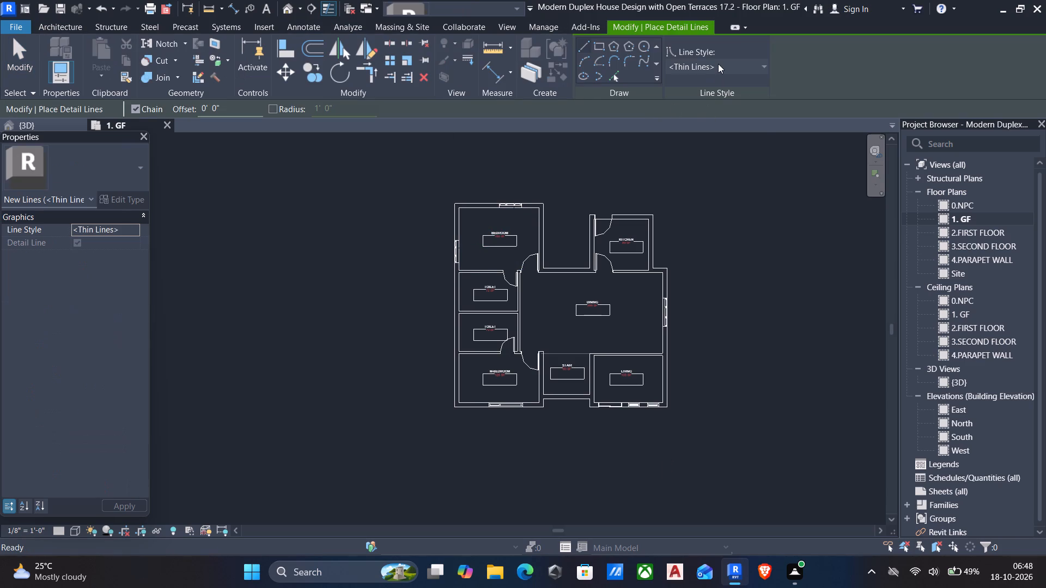
pyautogui.click(719, 63)
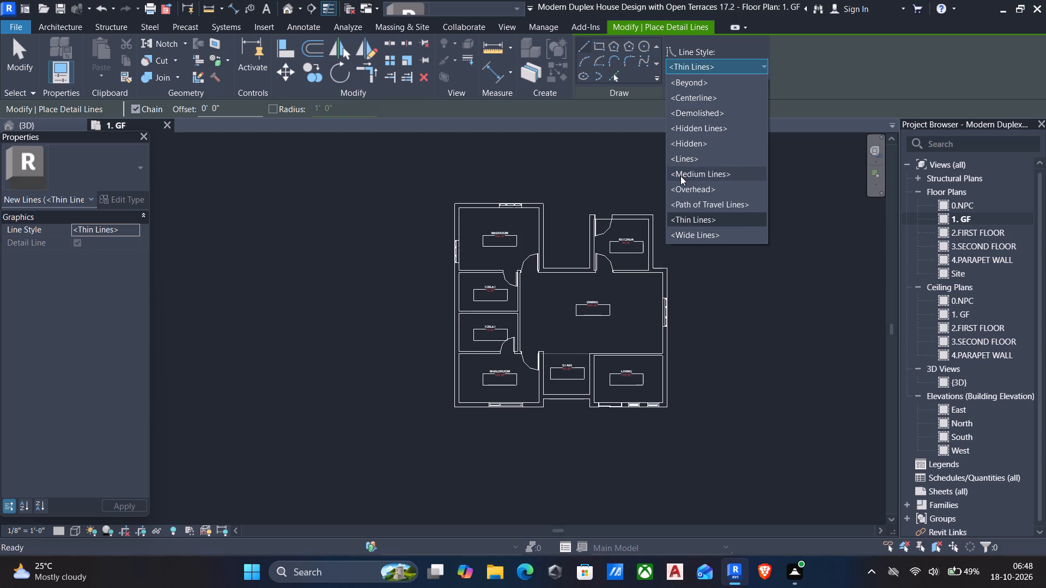
pyautogui.click(686, 142)
pyautogui.scroll(6, 597, 439)
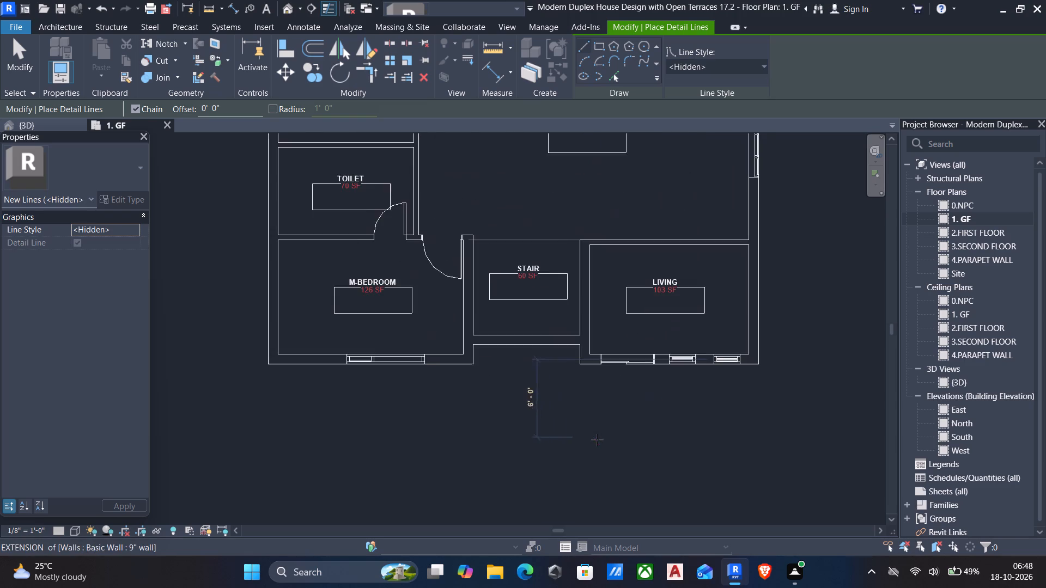
pyautogui.scroll(6, 564, 401)
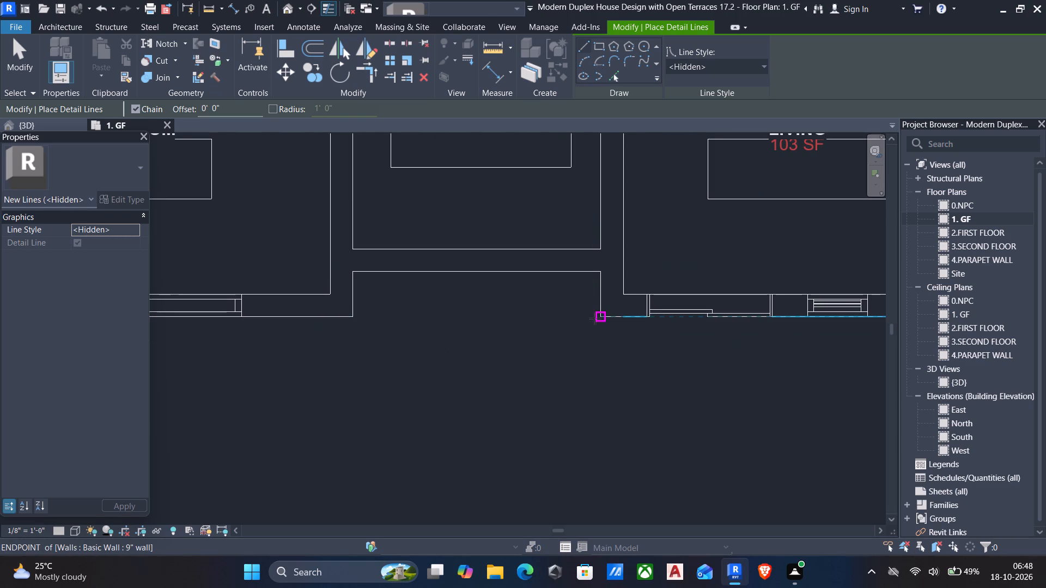
pyautogui.click(595, 318)
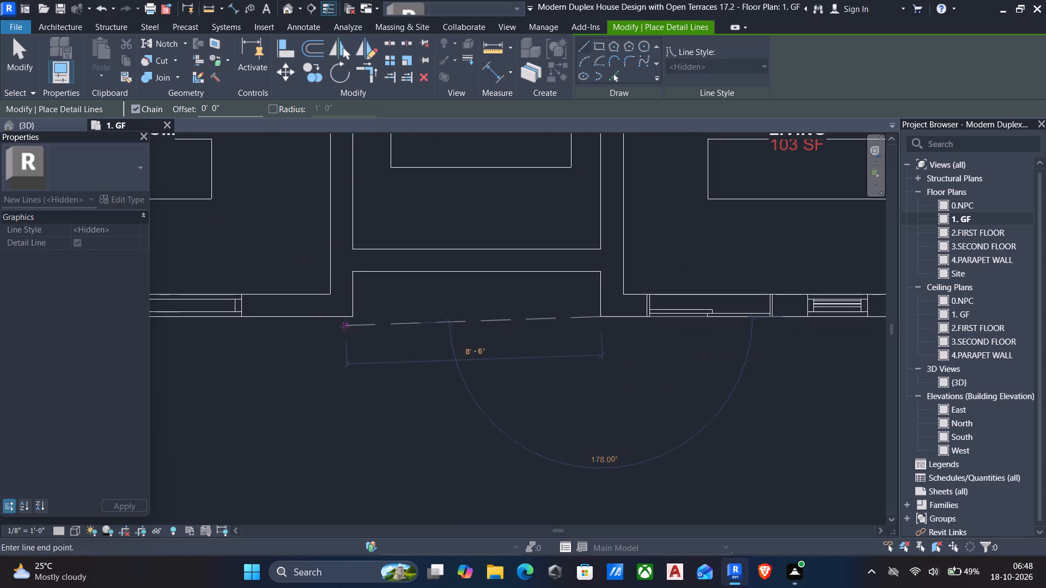
pyautogui.click(350, 317)
pyautogui.press('Escape')
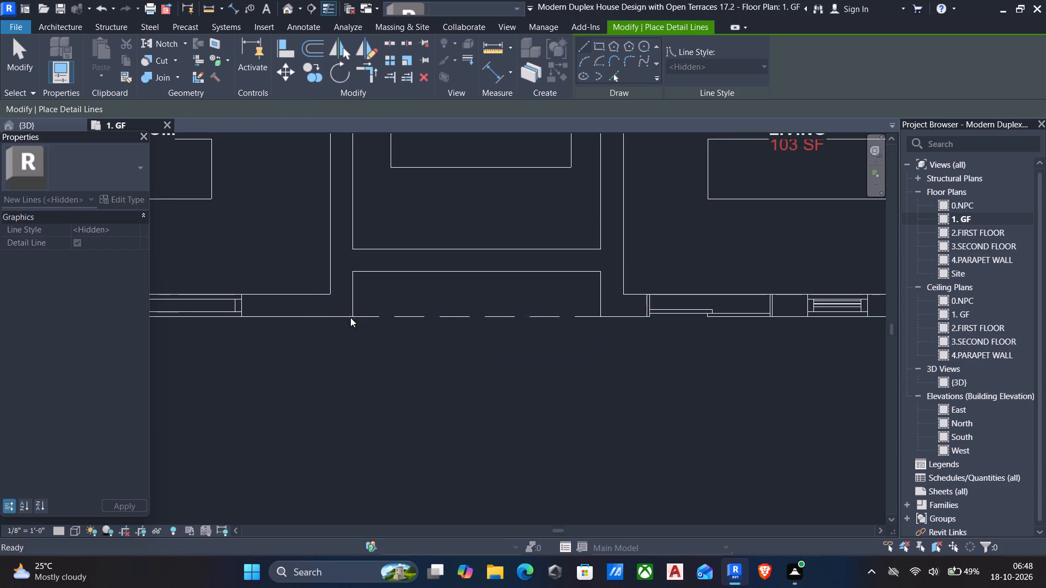
# Offset a copy of the hidden detail line 9" inward into the recess in front of the Stair room.
pyautogui.click(305, 51)
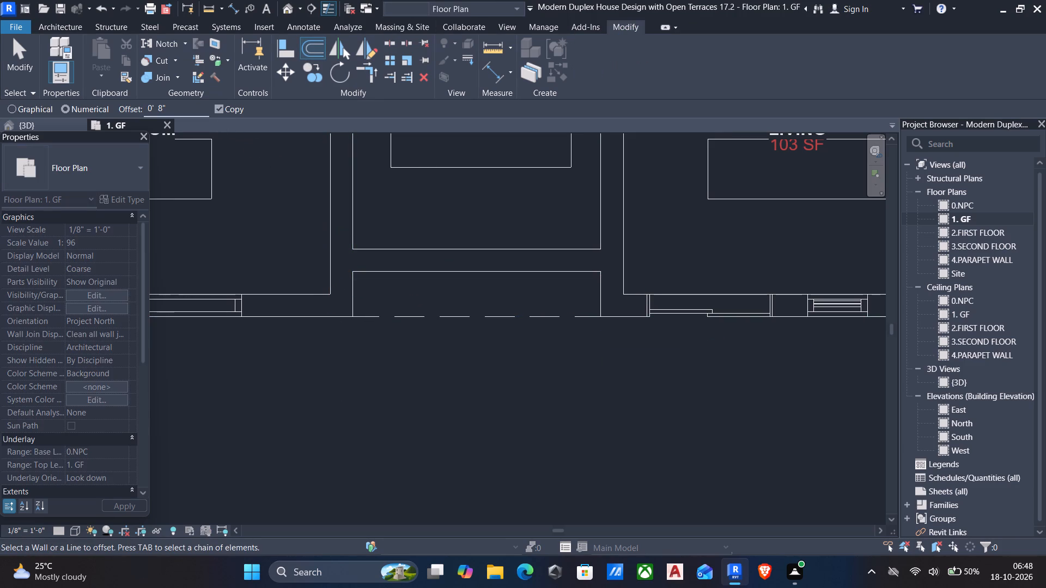
pyautogui.moveTo(199, 107); pyautogui.dragTo(0, 100)
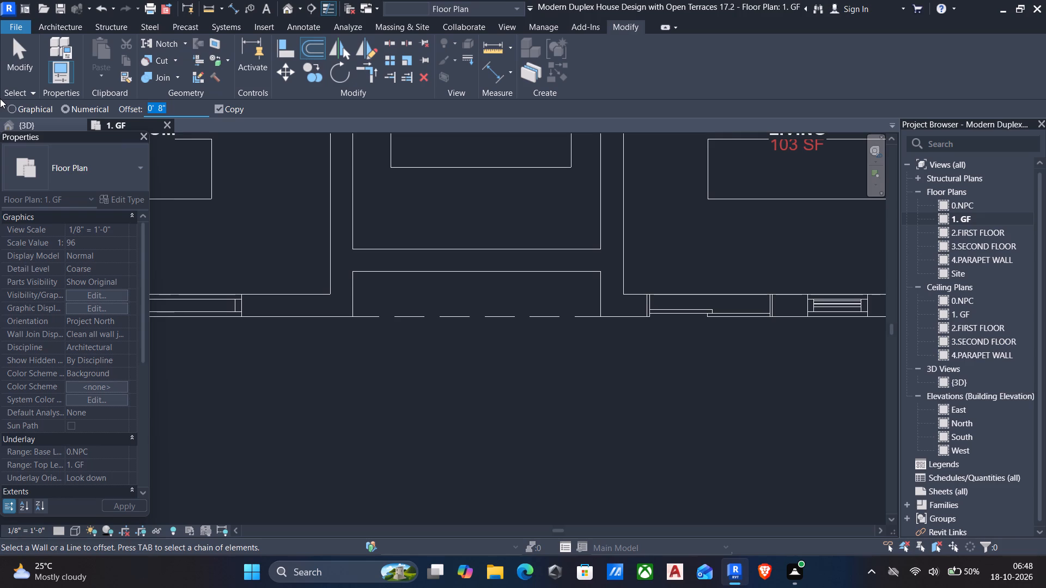
pyautogui.write('9"')
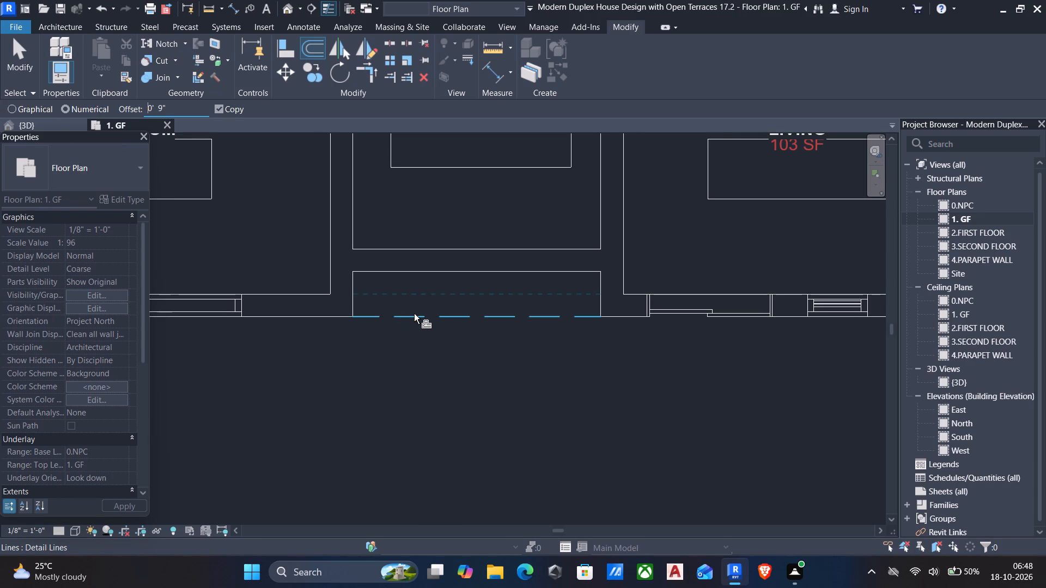
pyautogui.click(414, 314)
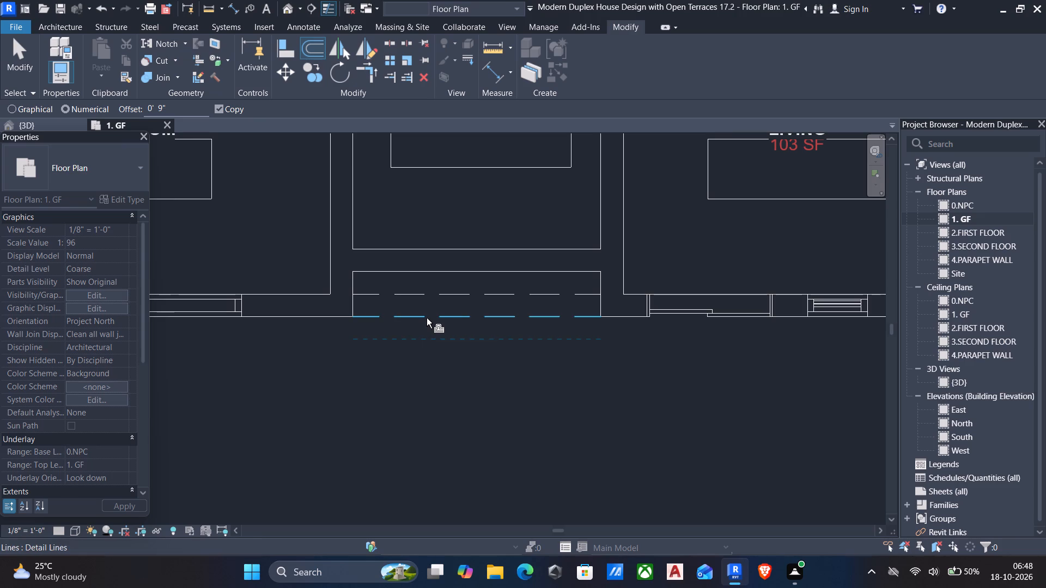
pyautogui.press('Escape')
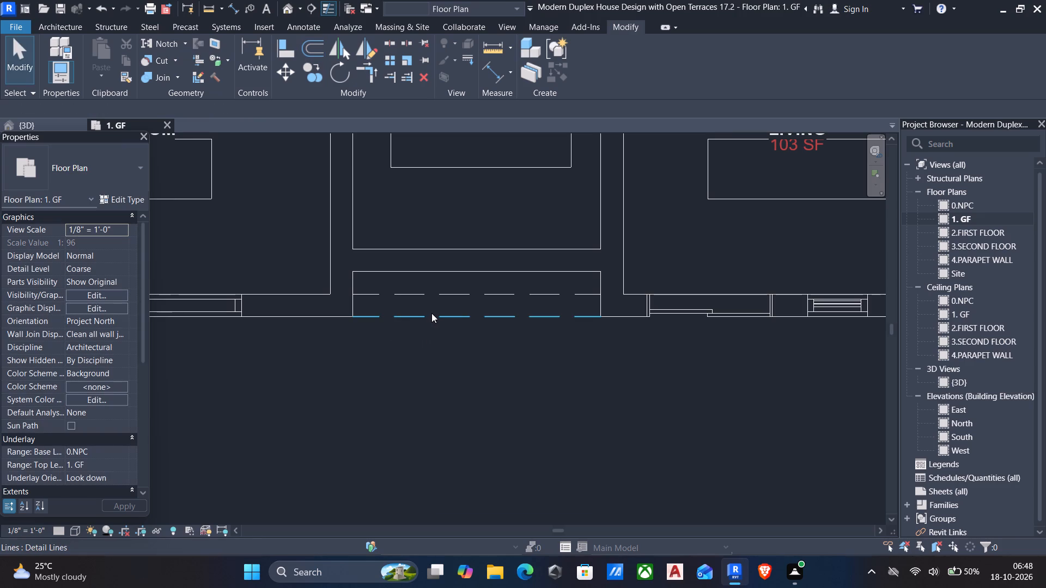
pyautogui.scroll(-3, 432, 313)
pyautogui.press('Escape')
# Nudge the 9" wall at the front of the Stair room inward to 1' 5 1/2" from the front wall's inner face.
pyautogui.click(447, 279)
pyautogui.press('Up')
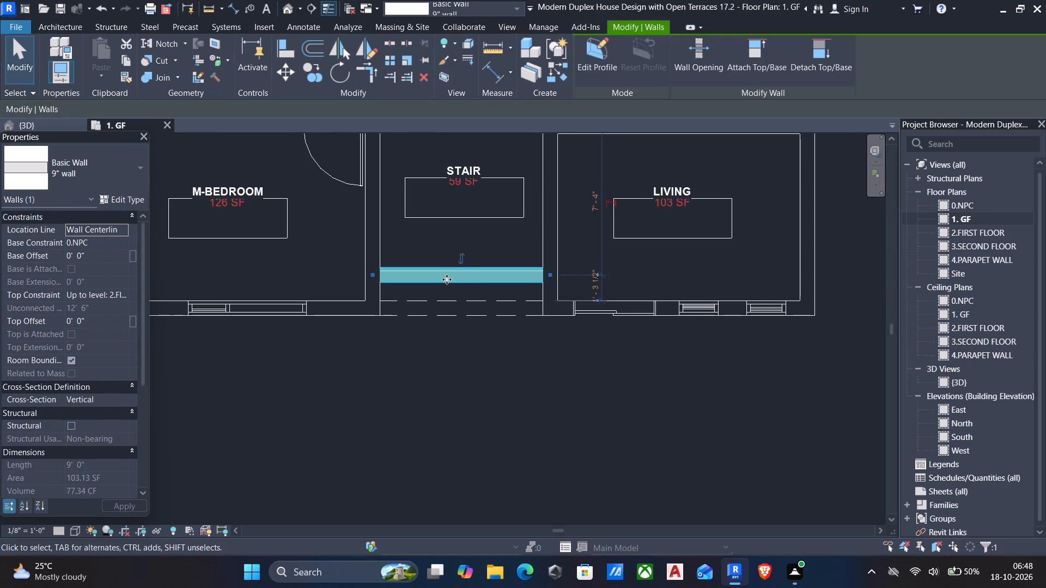
pyautogui.press('Up')
pyautogui.scroll(-3, 442, 284)
pyautogui.middleClick(440, 357)
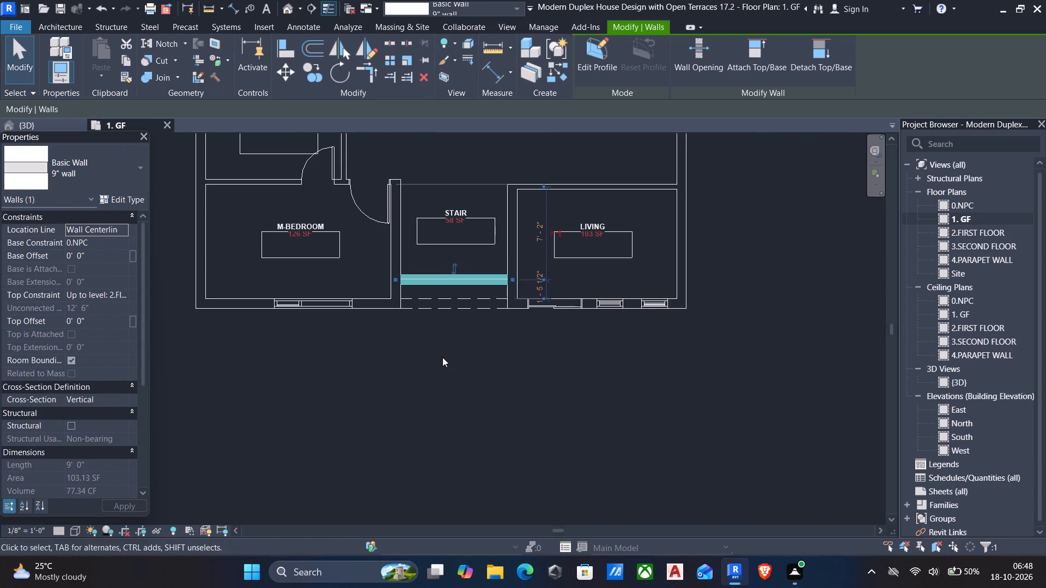
pyautogui.press('Escape')
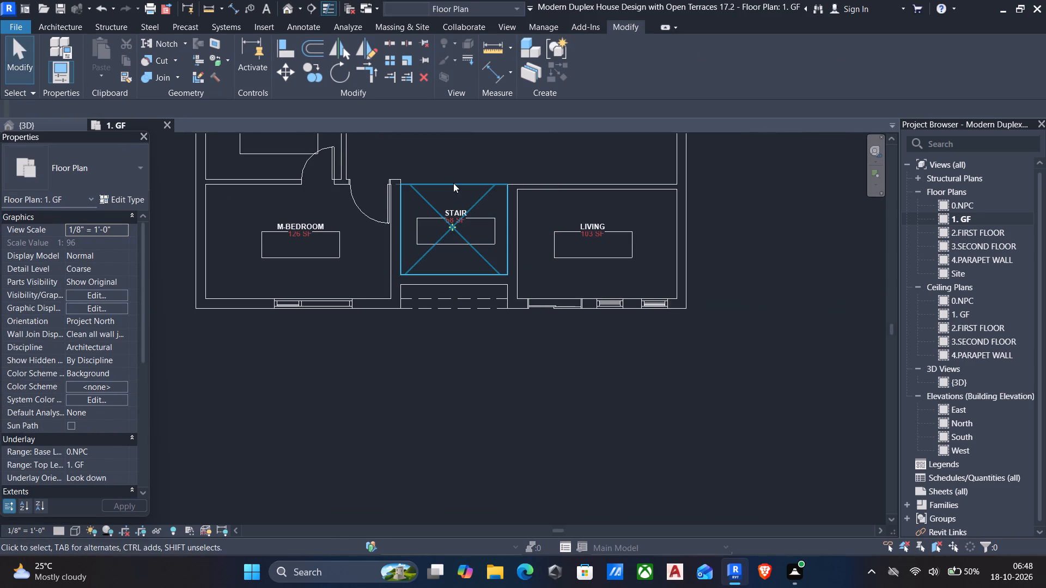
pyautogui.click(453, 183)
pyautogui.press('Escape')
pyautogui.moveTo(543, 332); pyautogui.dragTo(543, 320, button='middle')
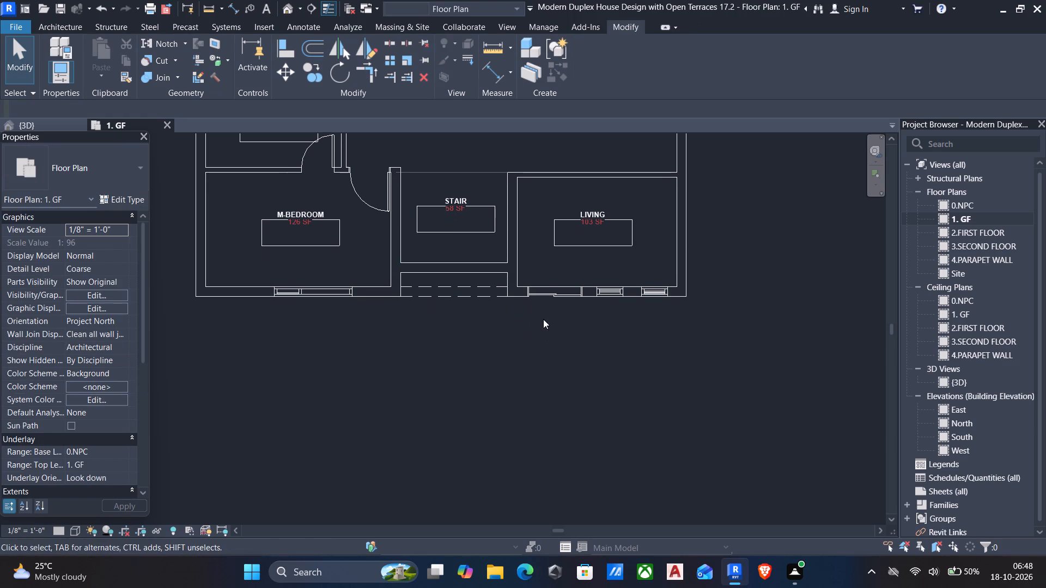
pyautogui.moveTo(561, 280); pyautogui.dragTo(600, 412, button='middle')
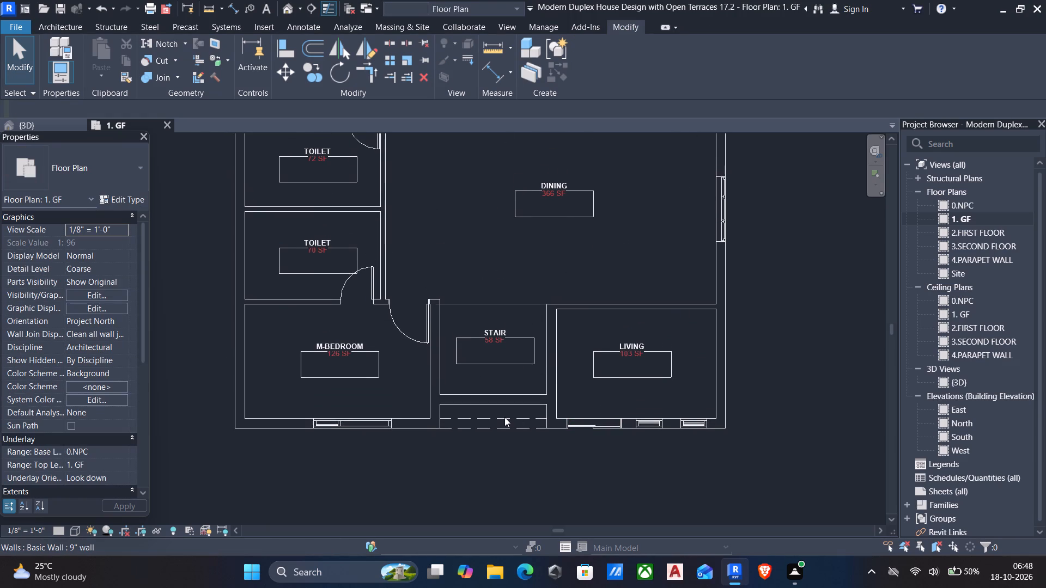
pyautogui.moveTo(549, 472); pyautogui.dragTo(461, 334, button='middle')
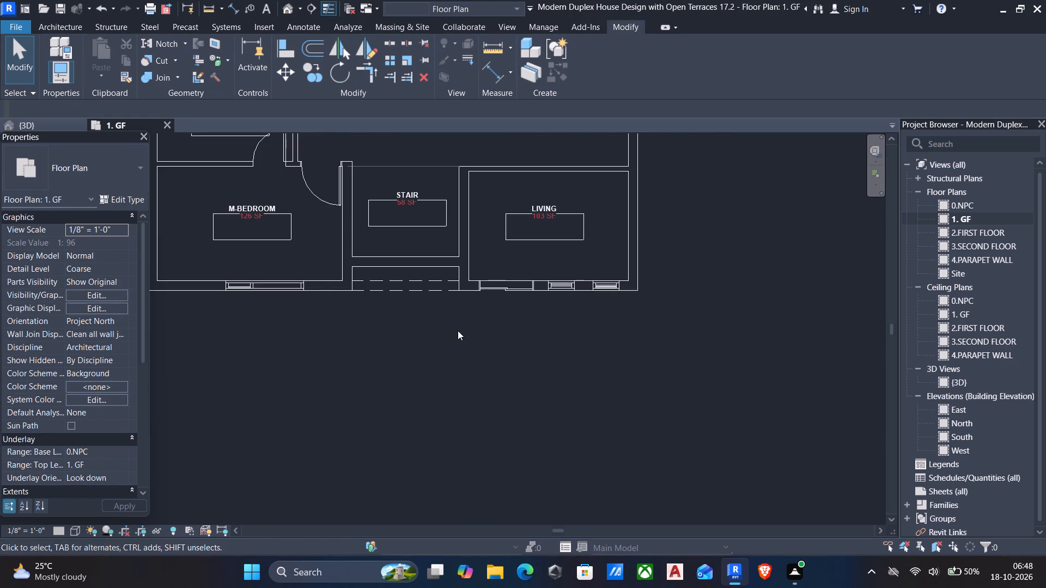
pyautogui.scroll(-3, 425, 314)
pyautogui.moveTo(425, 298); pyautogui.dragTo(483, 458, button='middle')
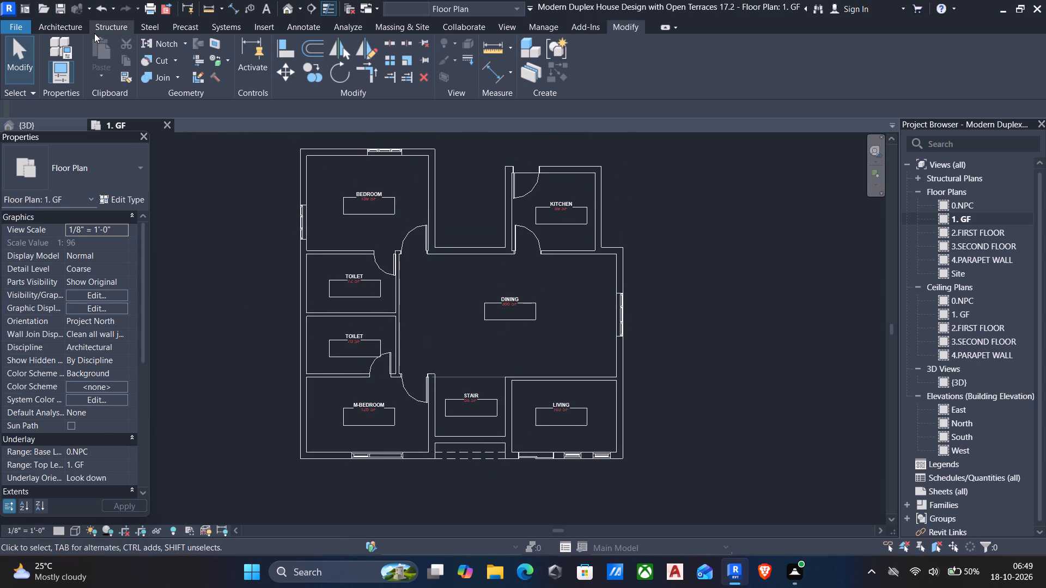
# Load the Bed-Standard family from the US library's Furniture > Beds folder for component placement.
pyautogui.click(59, 25)
pyautogui.click(151, 74)
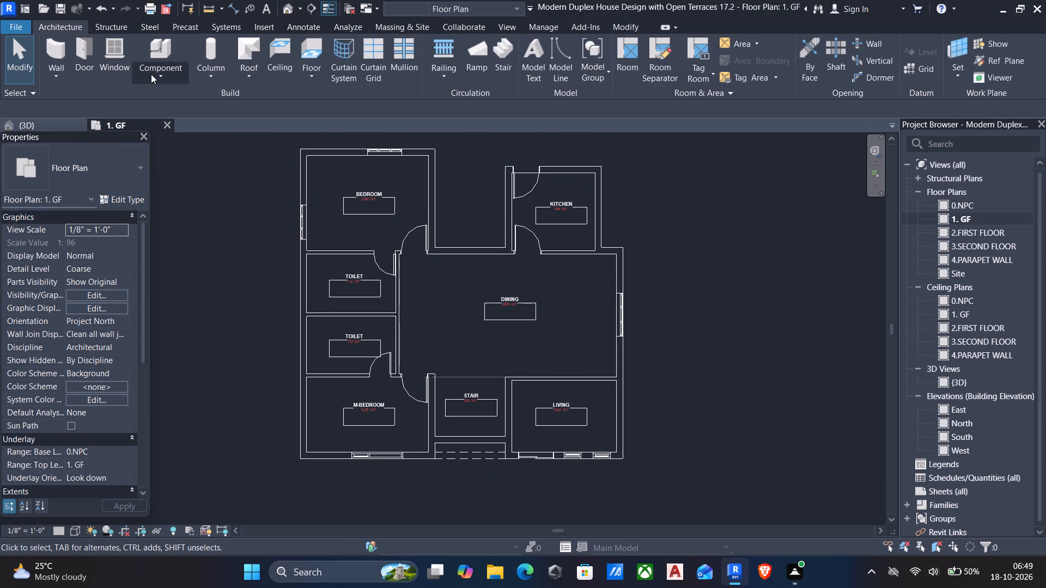
pyautogui.click(188, 99)
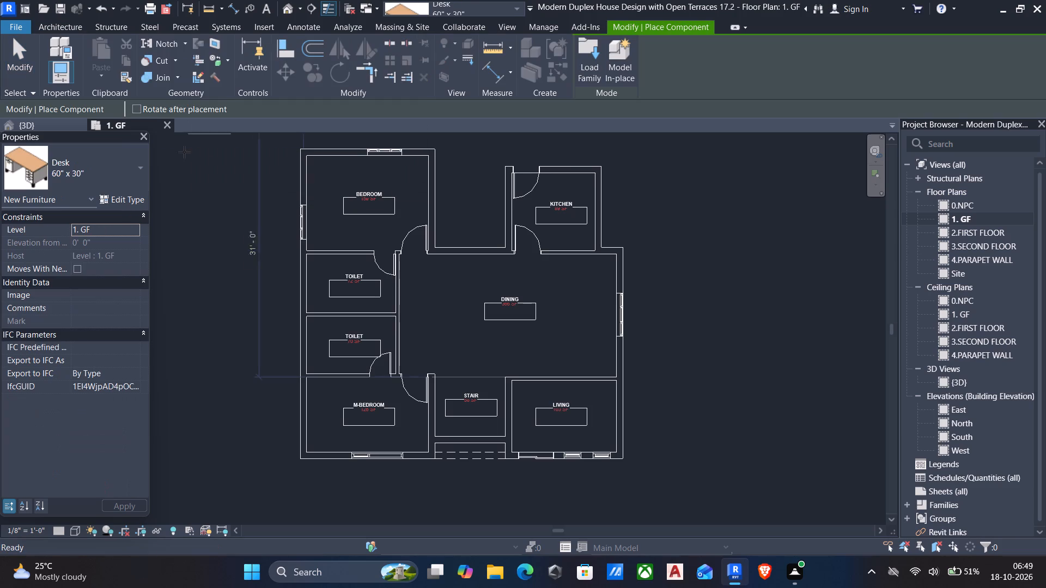
pyautogui.click(586, 49)
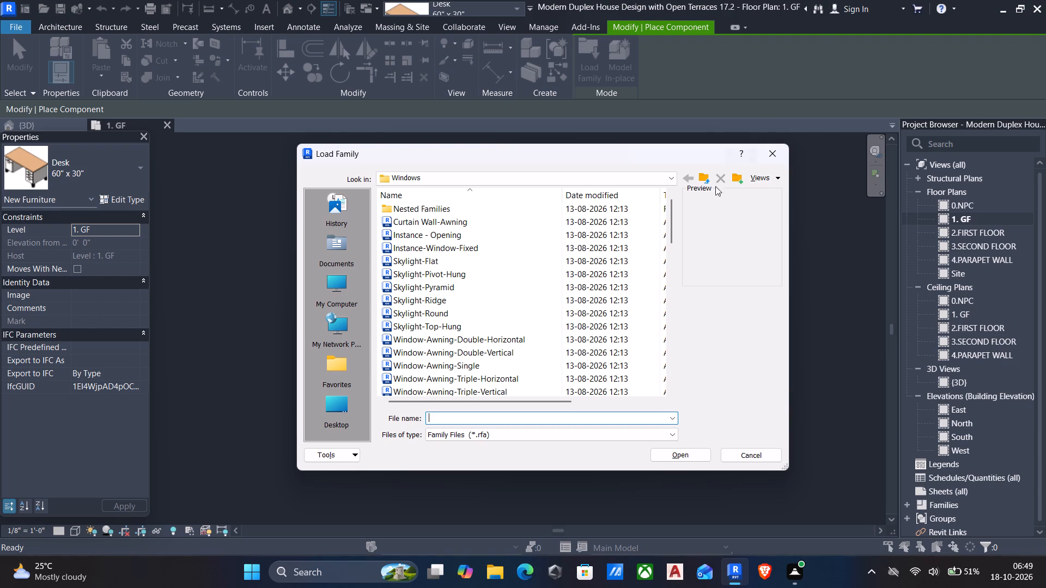
pyautogui.click(700, 178)
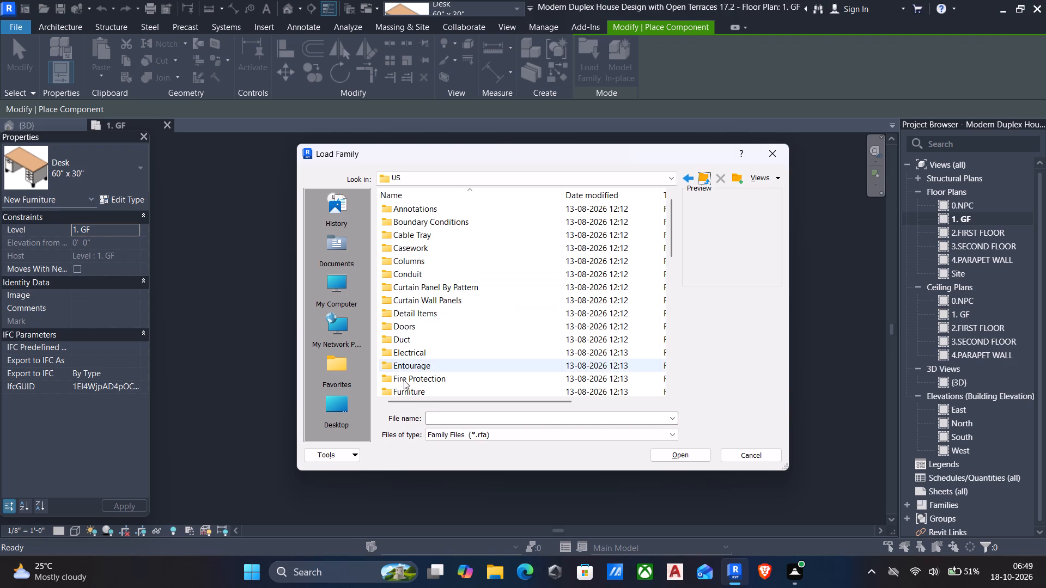
pyautogui.tripleClick(384, 382)
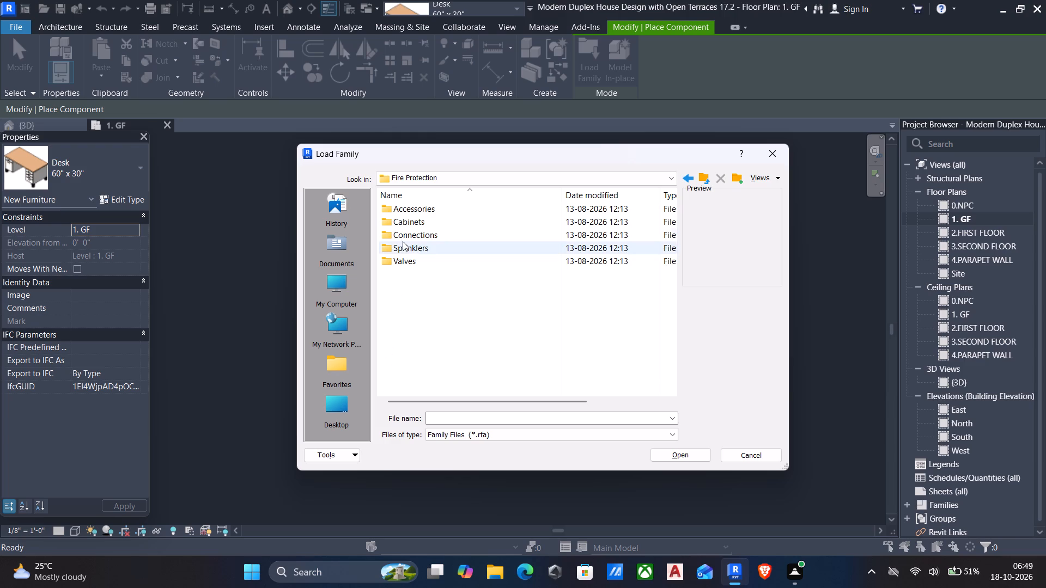
pyautogui.click(688, 175)
pyautogui.scroll(-1, 458, 354)
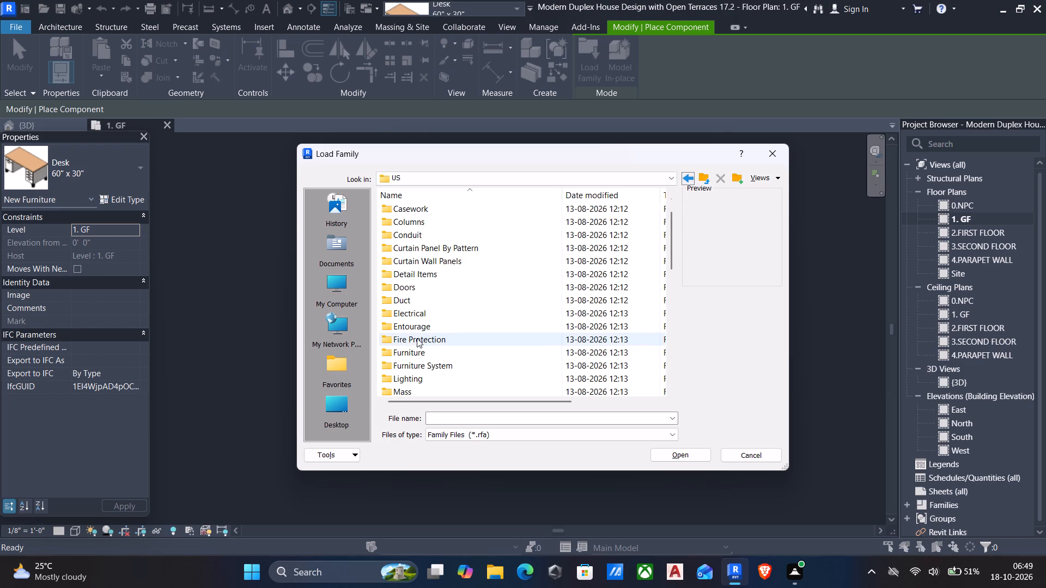
pyautogui.doubleClick(385, 351)
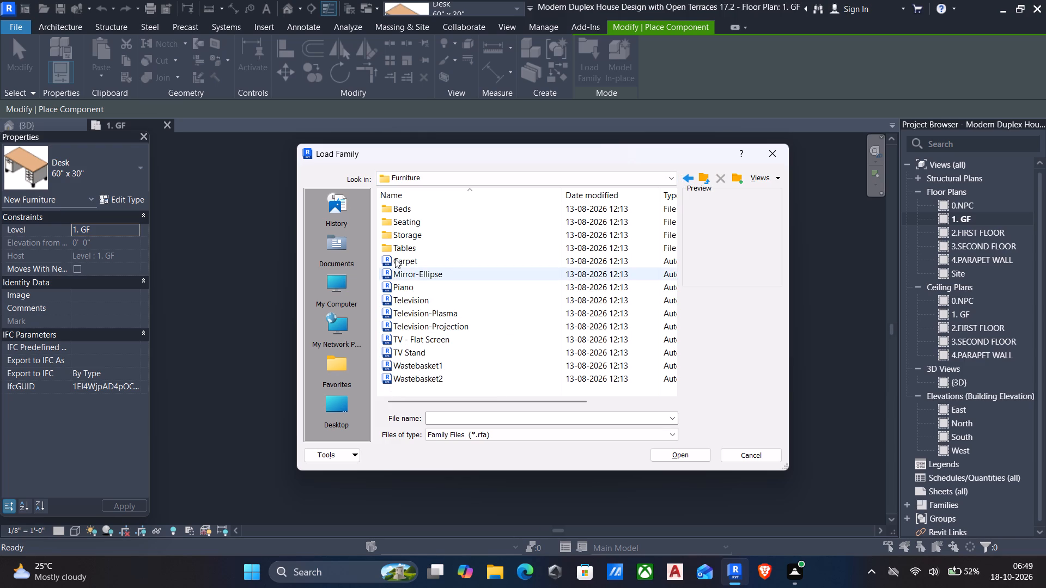
pyautogui.doubleClick(389, 208)
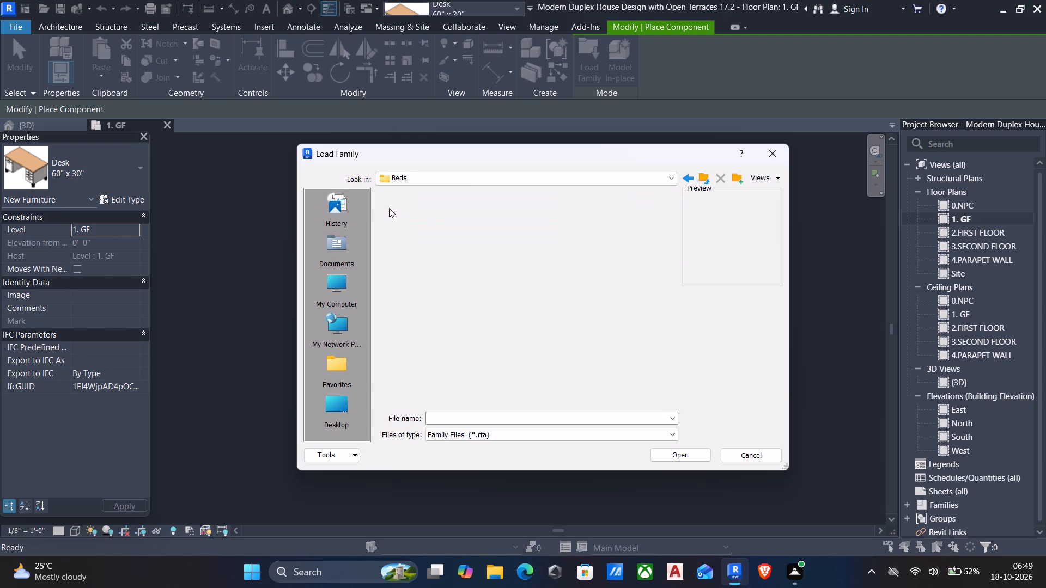
pyautogui.click(404, 207)
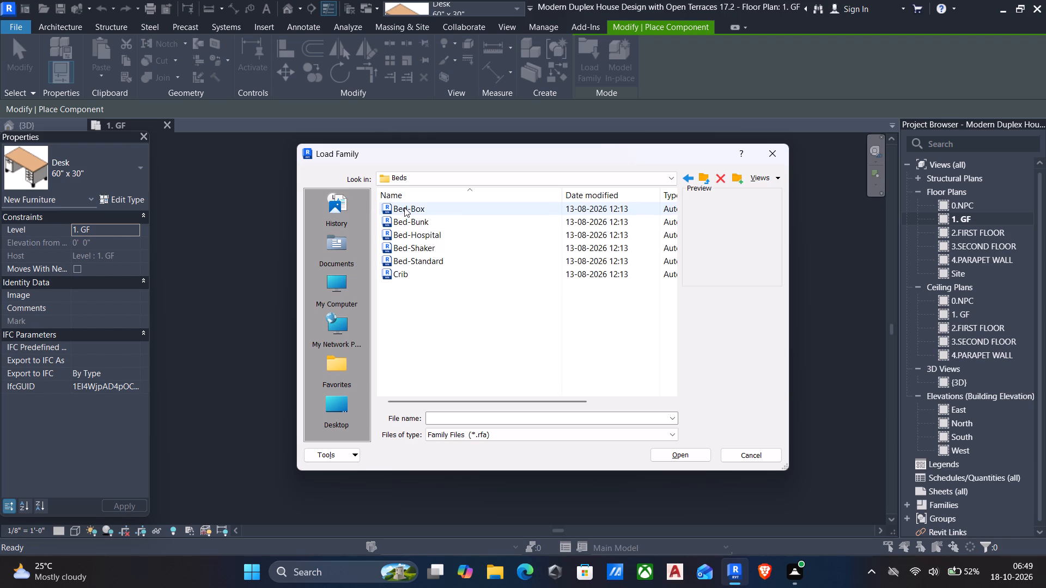
pyautogui.press('Down')
pyautogui.press('Down')
pyautogui.press('Down')
pyautogui.press('Down')
pyautogui.press('Down')
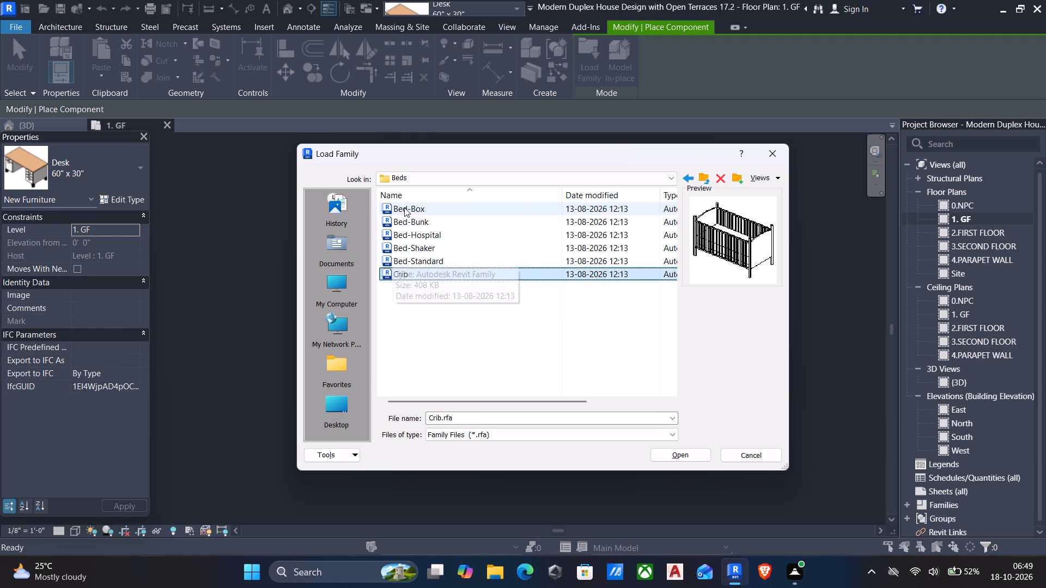
pyautogui.press('Up')
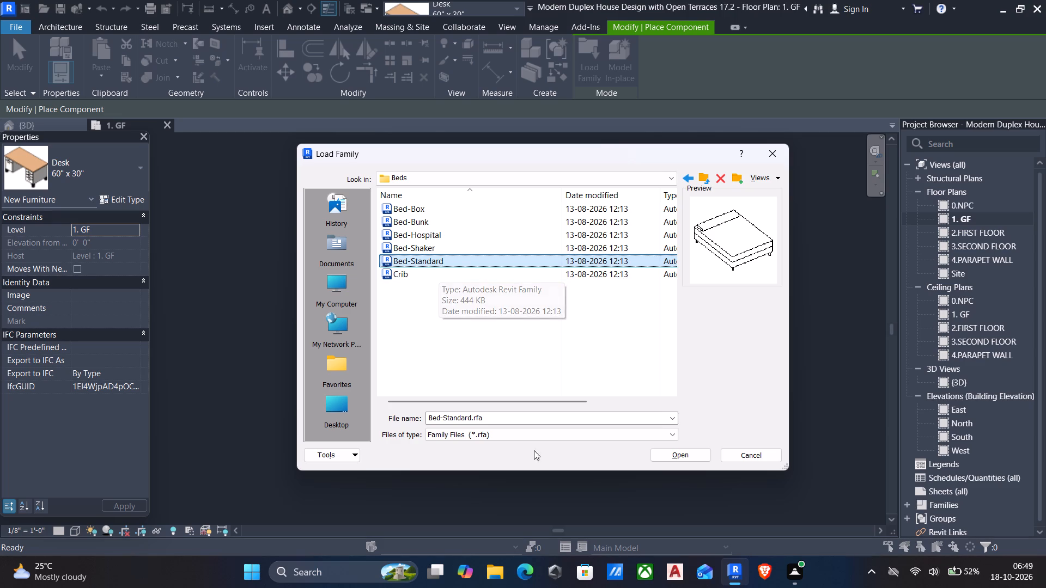
pyautogui.click(676, 453)
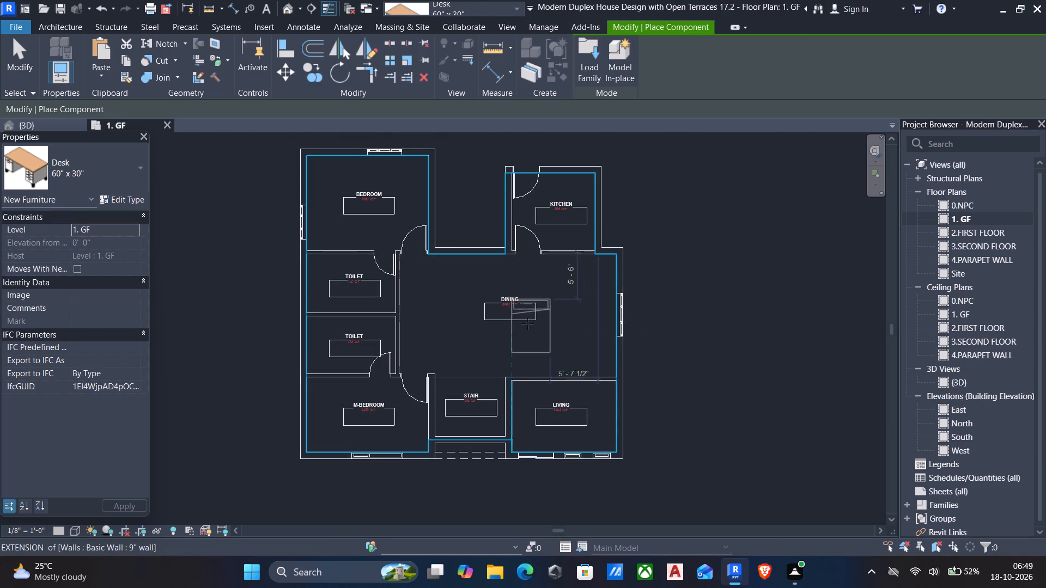
# Place a Double 54" x 75" Bed-Standard in the Bedroom, rotated so its headboard sits against the east wall.
pyautogui.moveTo(440, 259); pyautogui.dragTo(527, 314, button='middle')
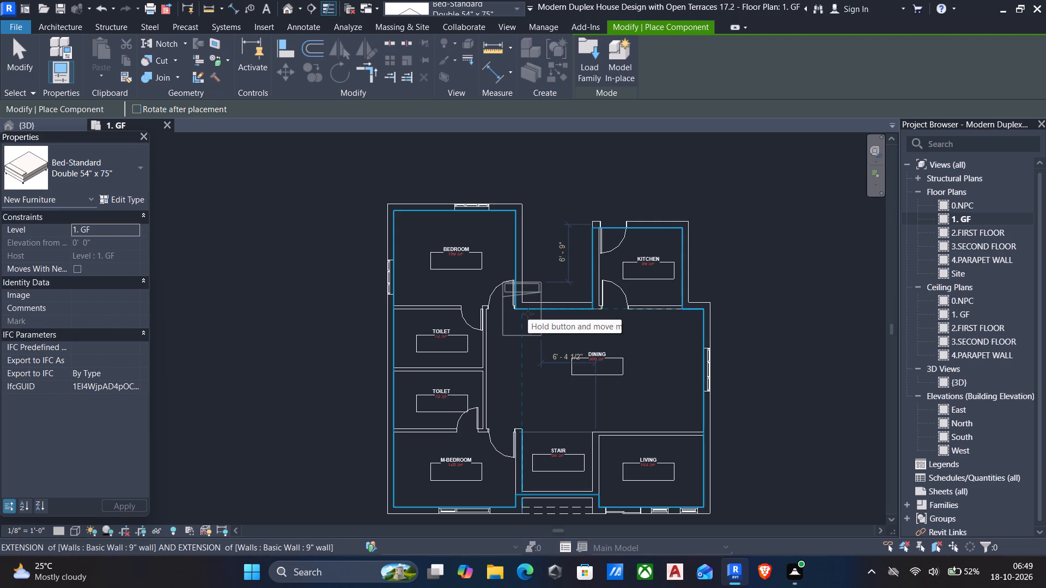
pyautogui.press('space')
pyautogui.press('space')
pyautogui.press('space')
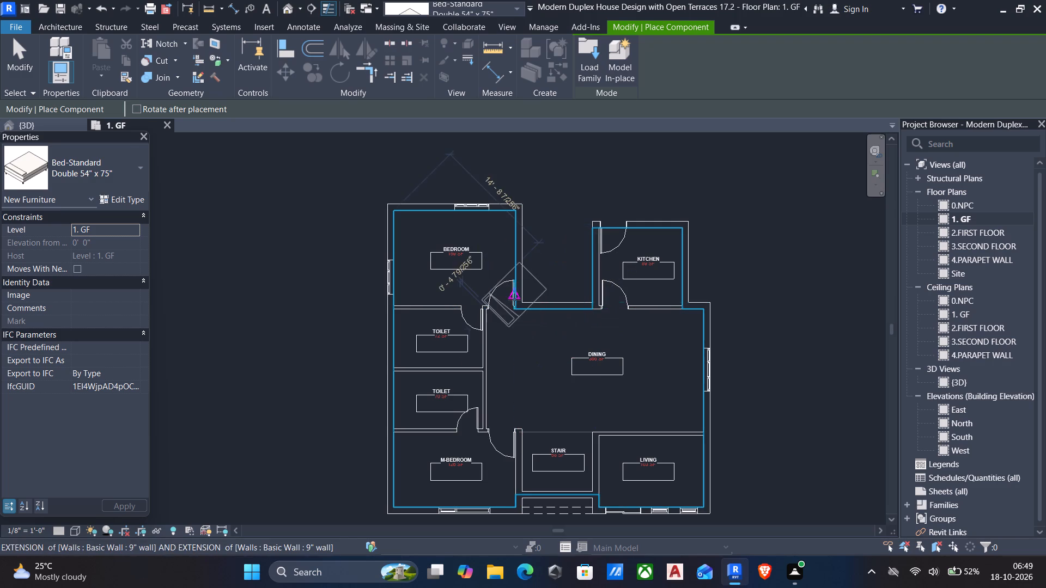
pyautogui.press('space')
pyautogui.press('space')
pyautogui.press('space')
pyautogui.scroll(5, 473, 262)
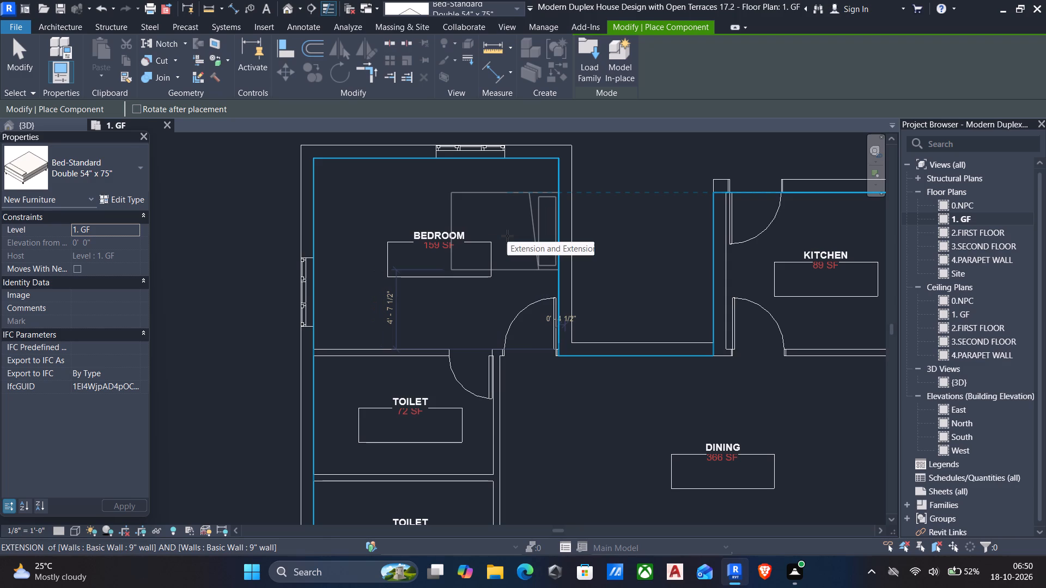
pyautogui.click(507, 236)
# Place a second Double 54" x 75" Bed-Standard in the M-Bedroom, headboard against the wall shared with the Stair.
pyautogui.scroll(-6, 506, 238)
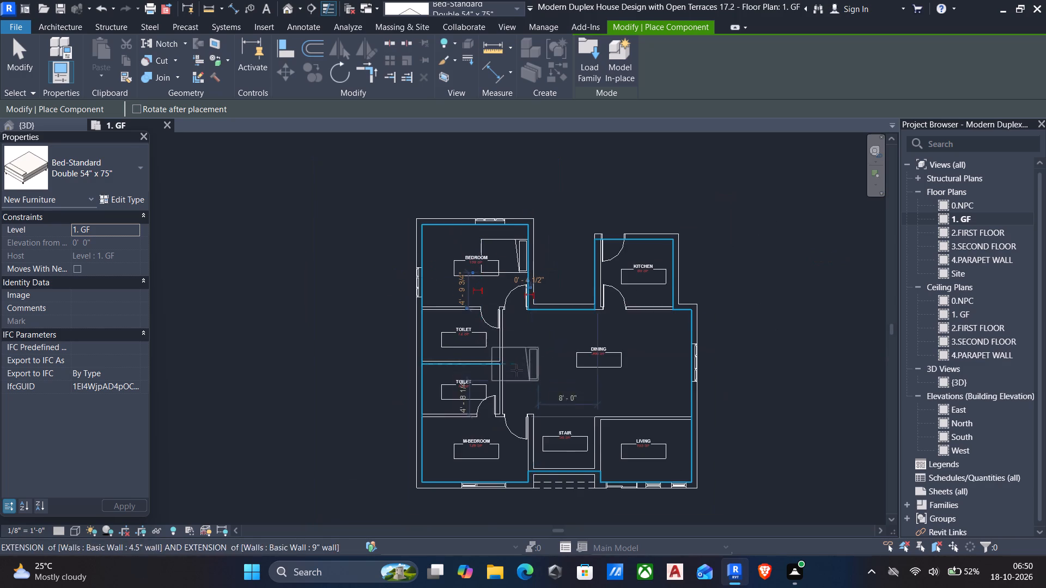
pyautogui.moveTo(516, 372); pyautogui.dragTo(520, 361, button='middle')
pyautogui.scroll(-1, 520, 361)
pyautogui.moveTo(536, 431); pyautogui.dragTo(536, 406, button='middle')
pyautogui.scroll(-3, 536, 406)
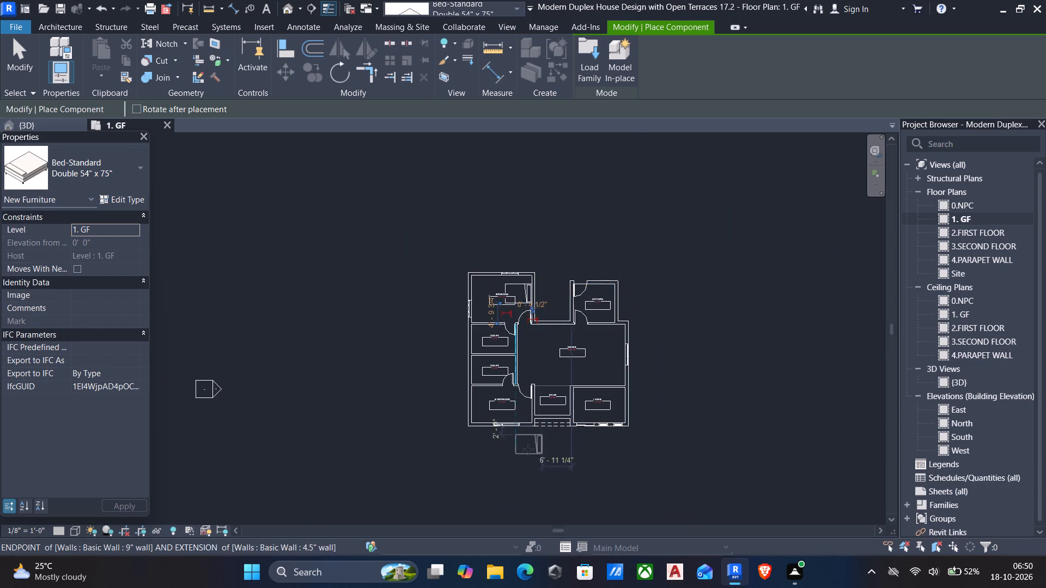
pyautogui.scroll(5, 526, 454)
pyautogui.scroll(5, 515, 387)
pyautogui.scroll(5, 505, 328)
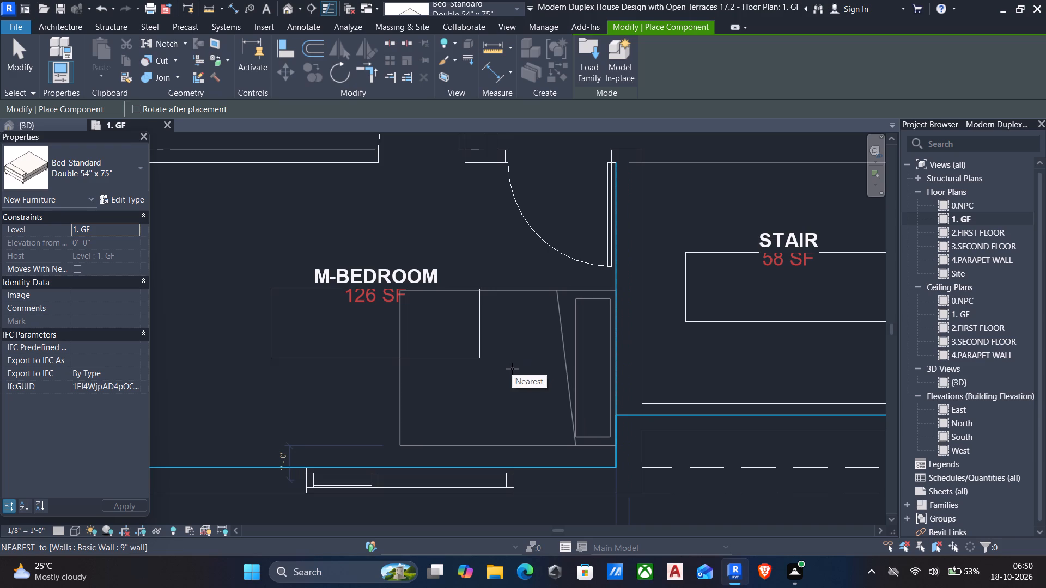
pyautogui.scroll(2, 512, 369)
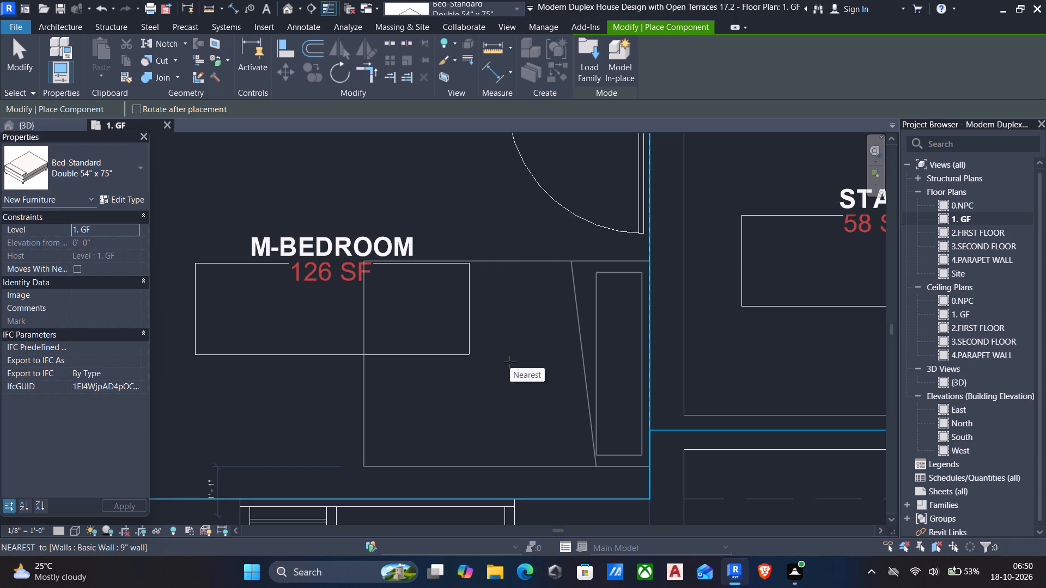
pyautogui.click(510, 362)
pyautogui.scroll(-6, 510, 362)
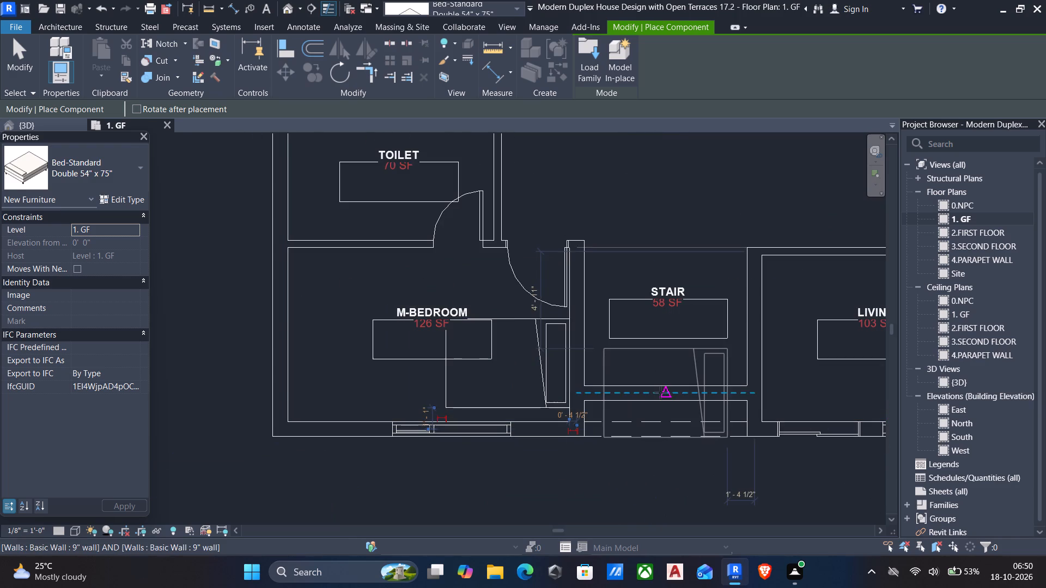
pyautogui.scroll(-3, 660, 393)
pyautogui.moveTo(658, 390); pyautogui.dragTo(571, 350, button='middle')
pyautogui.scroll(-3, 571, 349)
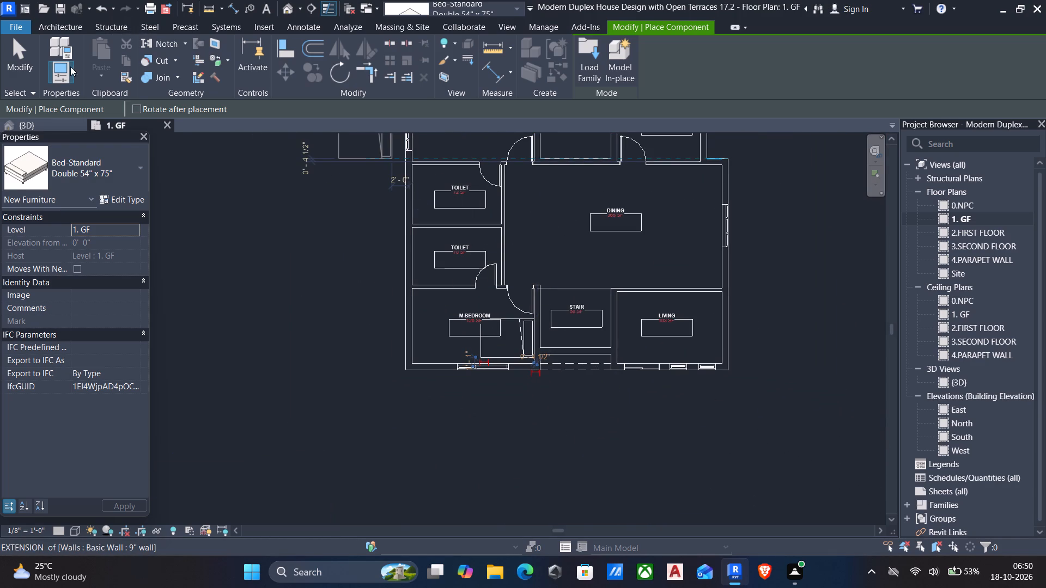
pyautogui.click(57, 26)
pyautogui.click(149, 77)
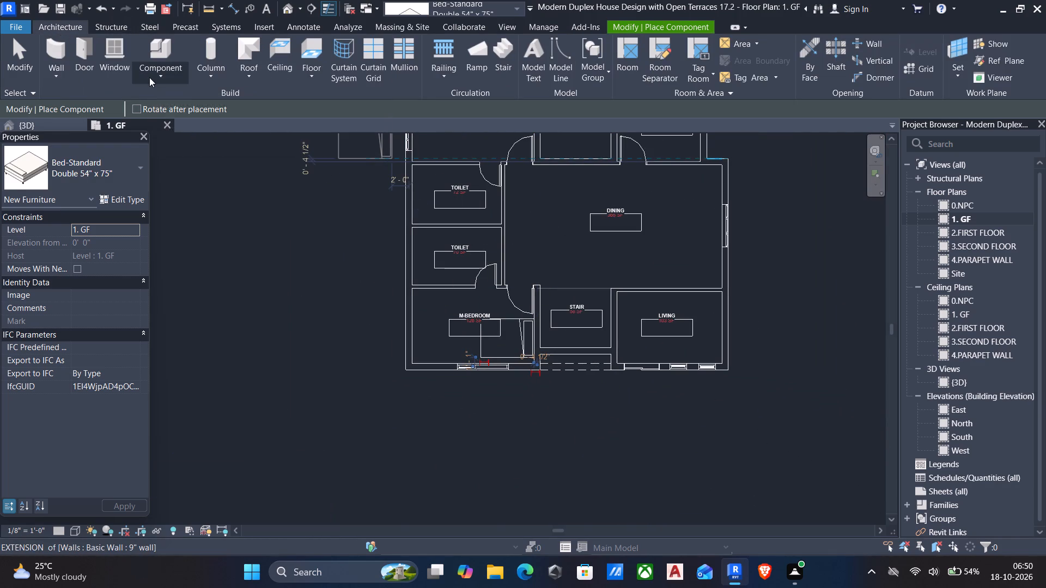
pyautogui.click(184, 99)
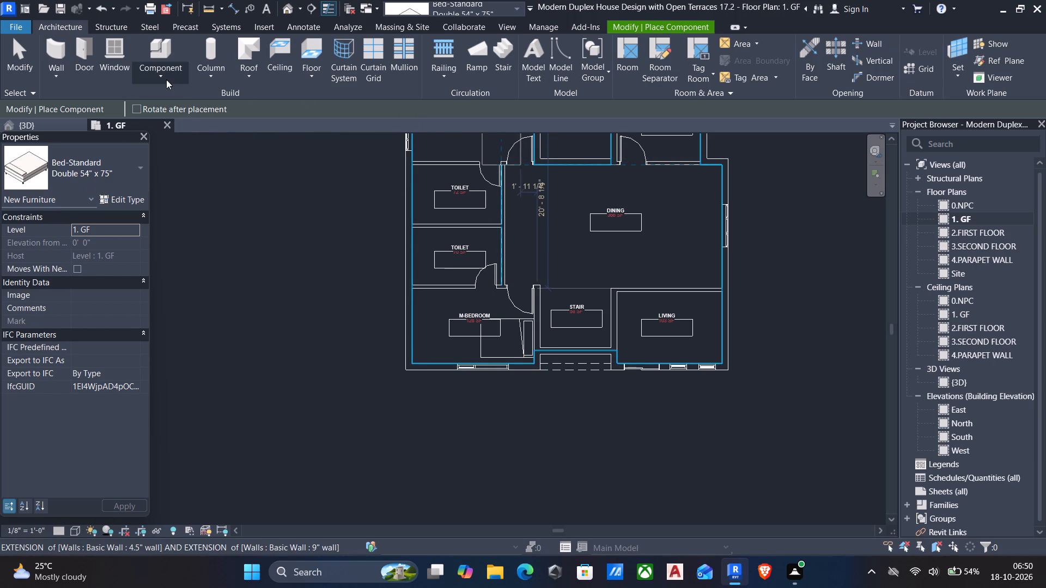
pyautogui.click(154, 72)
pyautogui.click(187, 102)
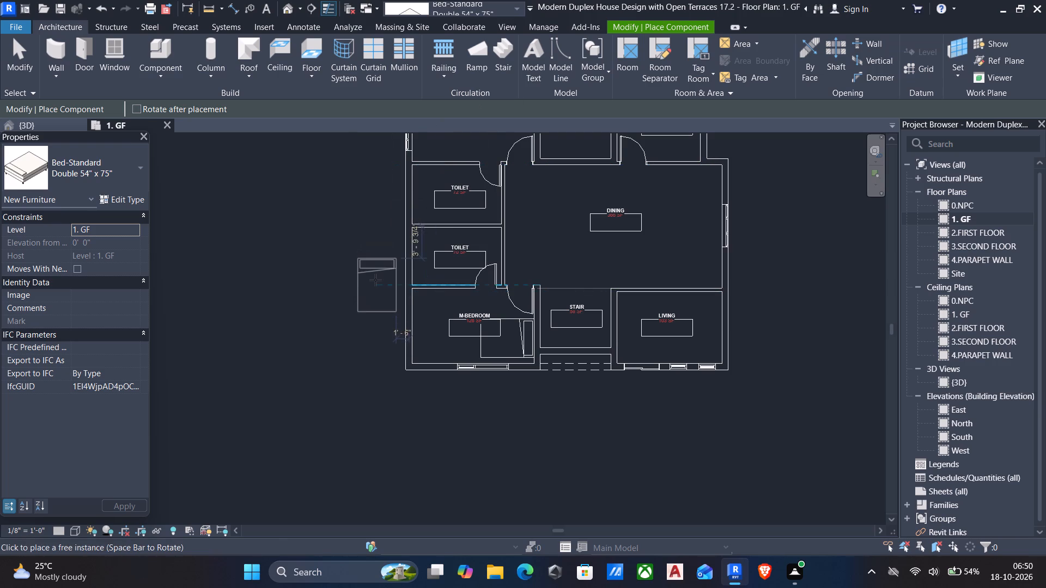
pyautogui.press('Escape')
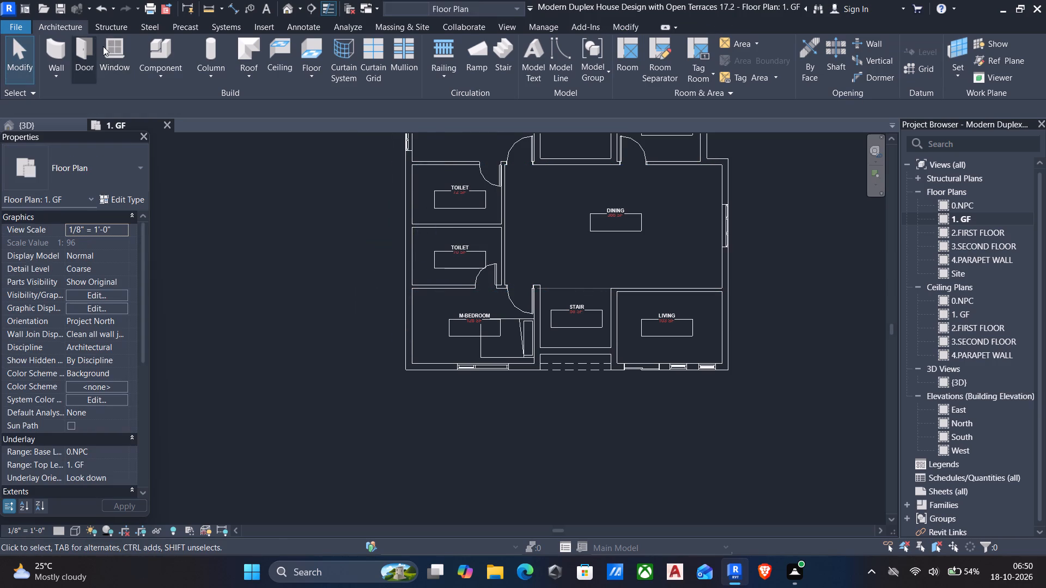
# Start placing a component and open the Furniture > Seating library folder for loading families.
pyautogui.click(158, 82)
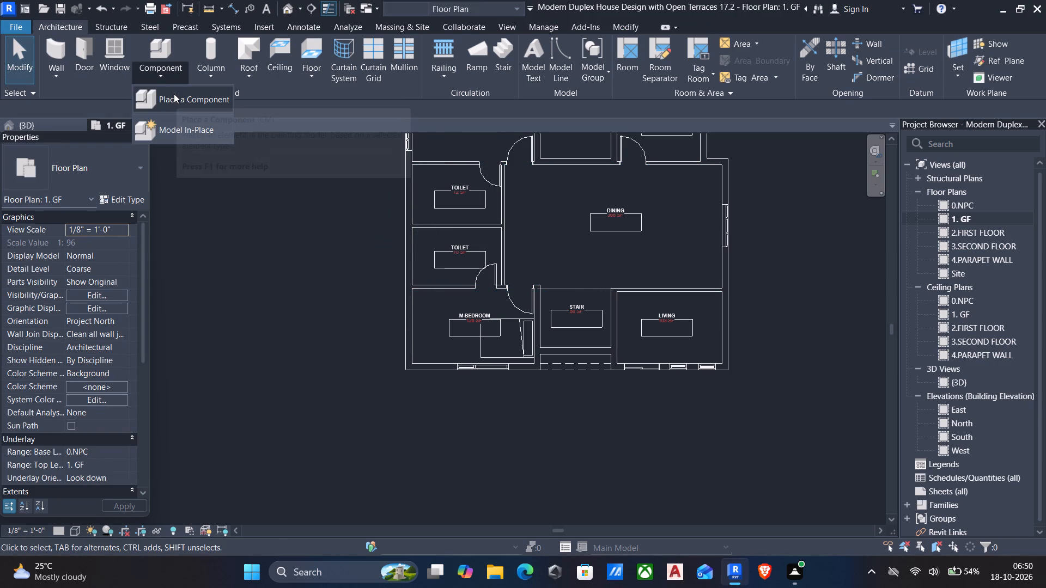
pyautogui.click(174, 94)
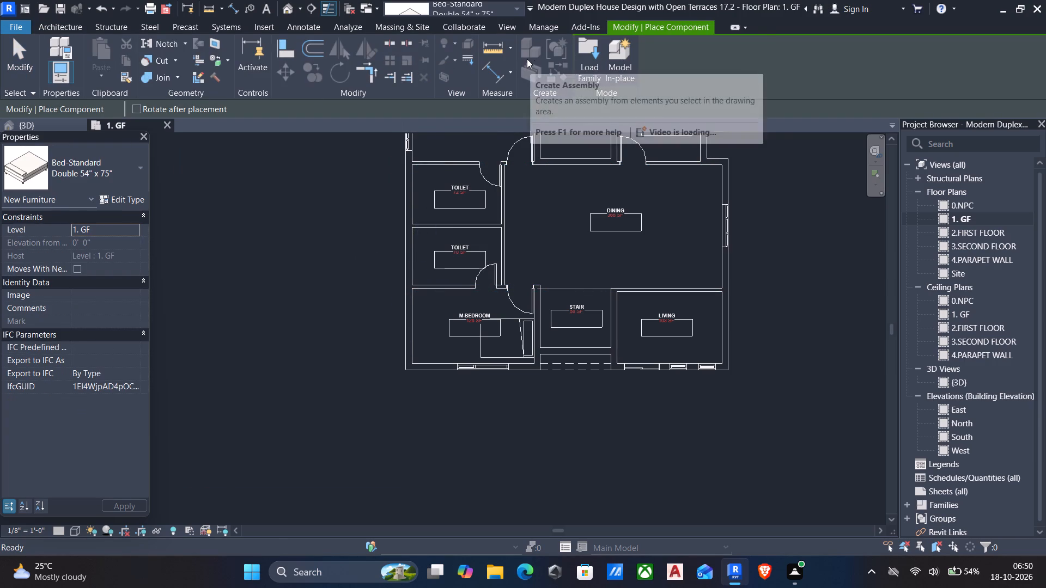
pyautogui.click(594, 57)
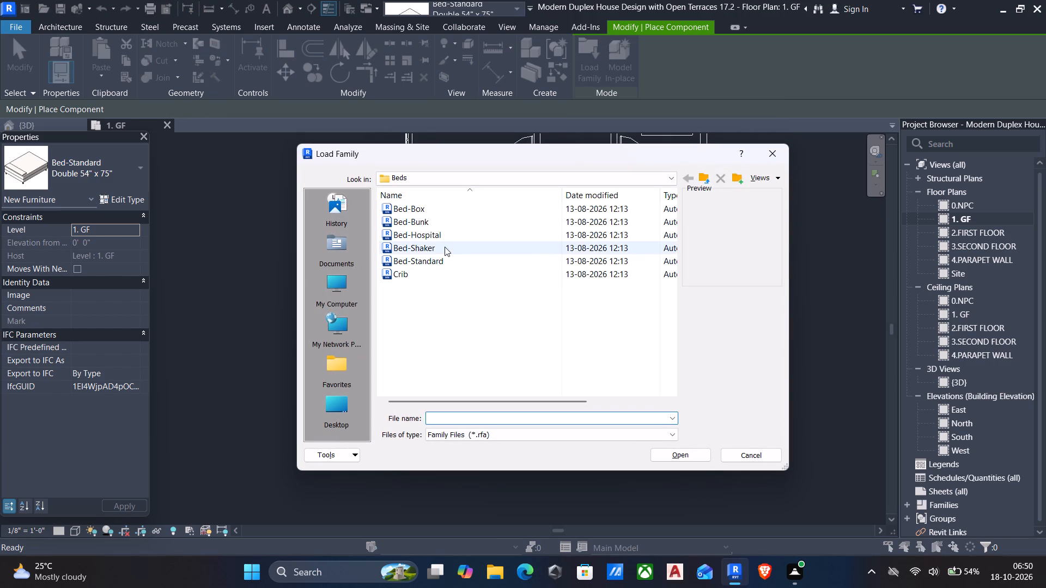
pyautogui.click(705, 182)
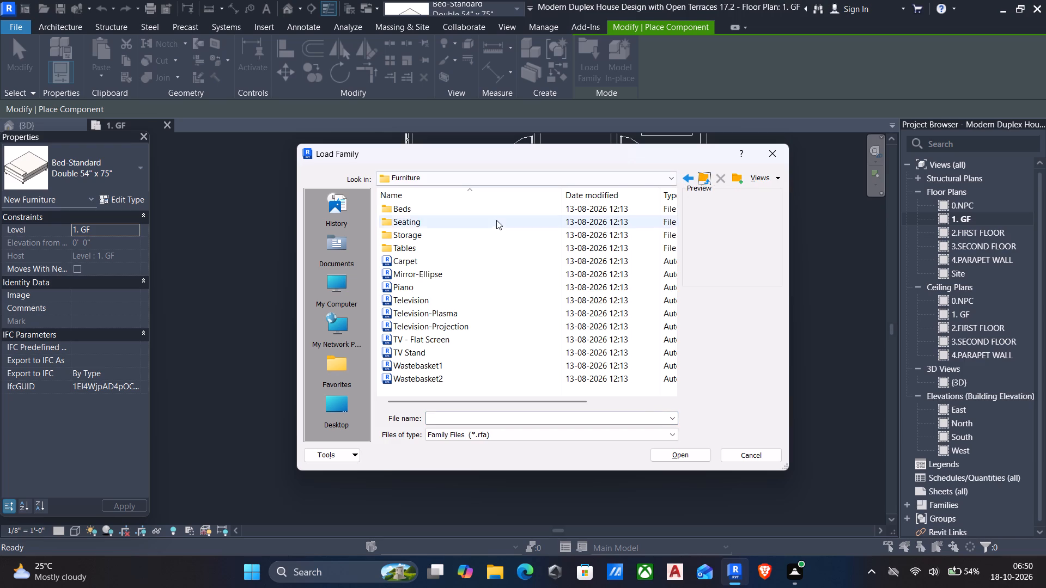
pyautogui.doubleClick(384, 218)
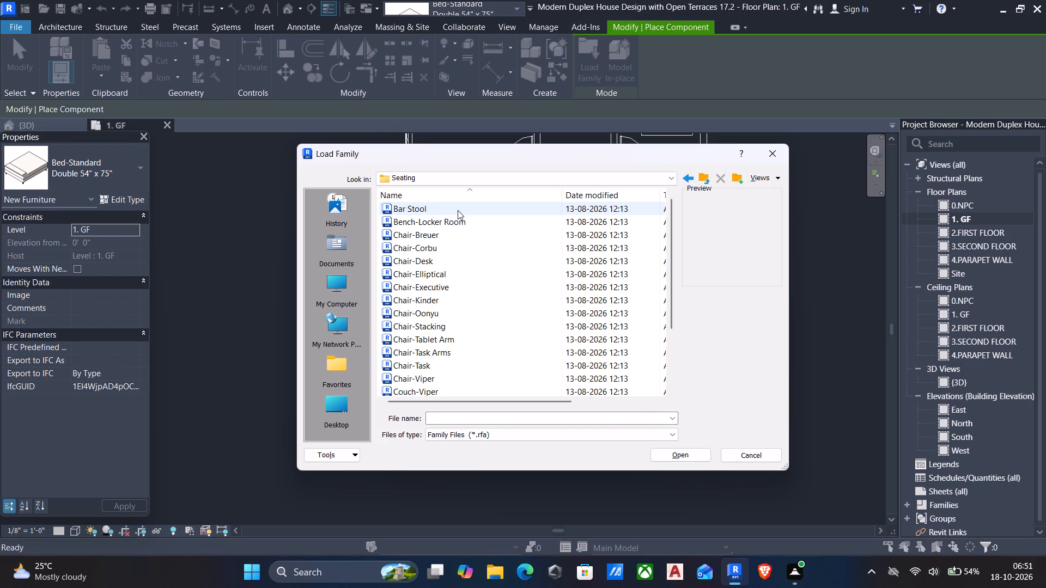
# Preview the seating families one after another, from Bar Stool down to Sofa-Corbu, to find suitable pieces.
pyautogui.click(443, 206)
pyautogui.press('Down')
pyautogui.press('Down')
pyautogui.press('Down')
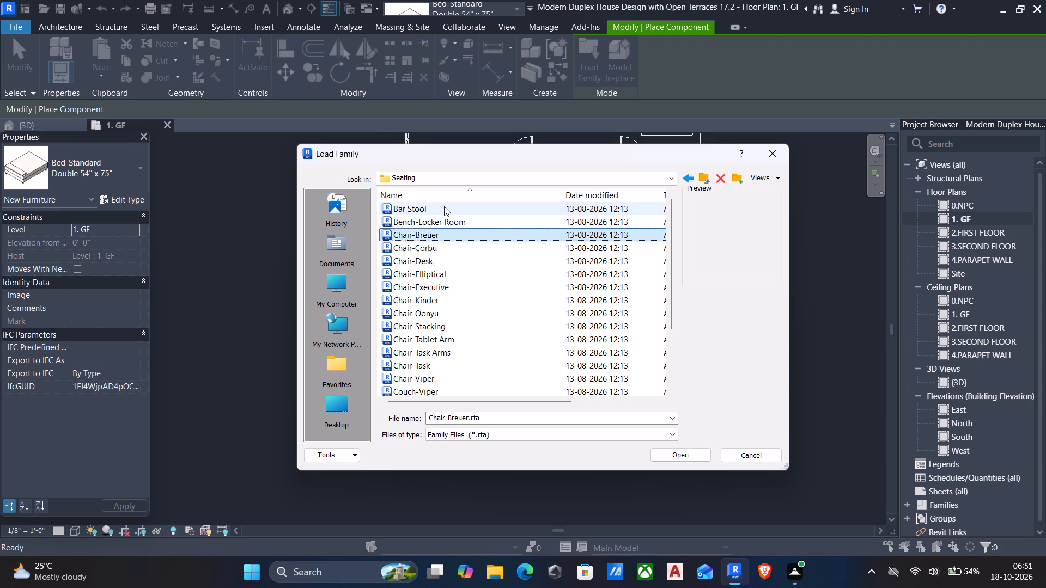
pyautogui.click(421, 242)
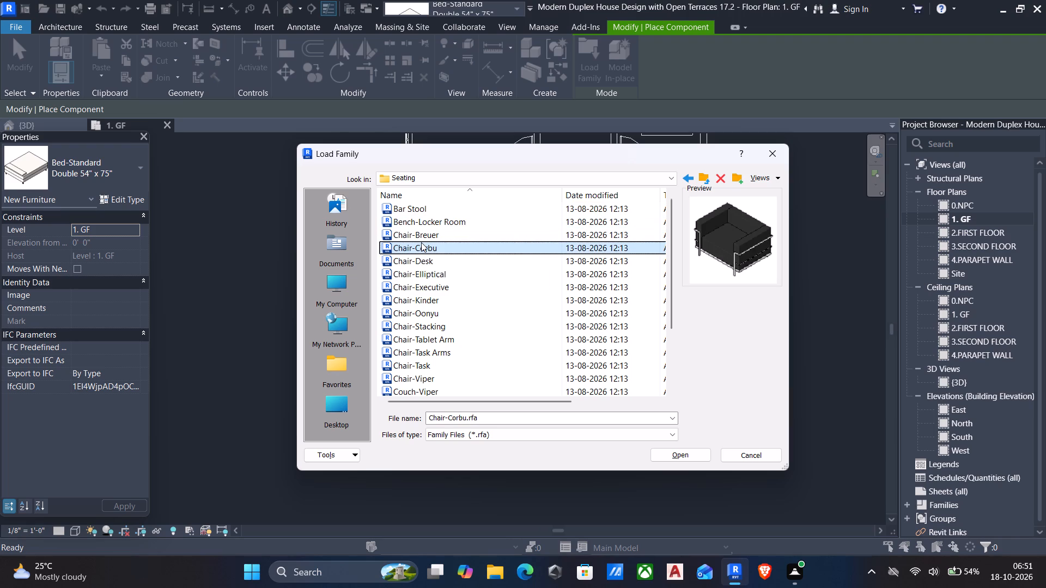
pyautogui.click(478, 243)
pyautogui.press('Down')
pyautogui.press('Down')
pyautogui.press('Down')
pyautogui.press('Down')
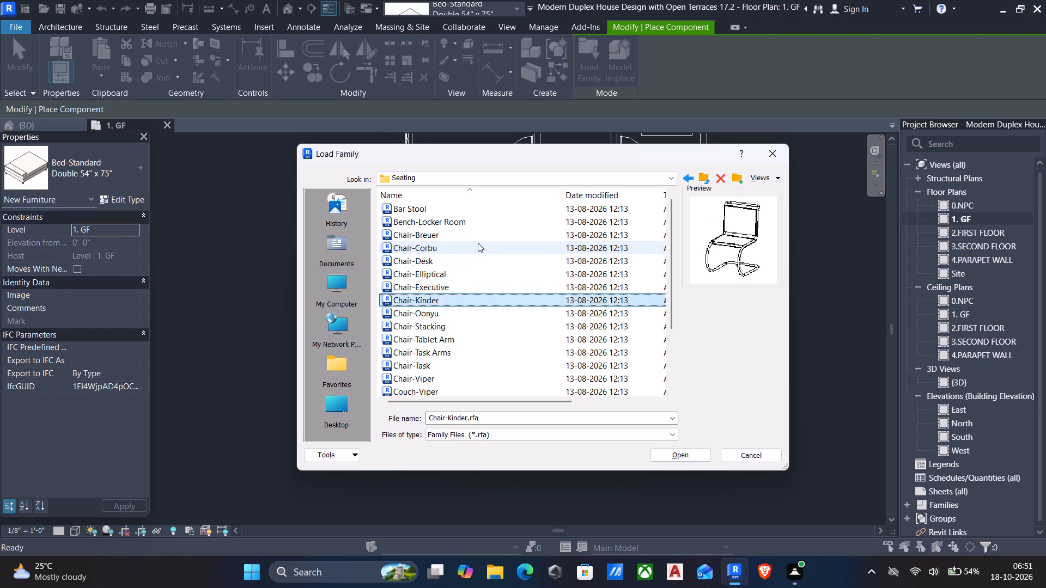
pyautogui.press('Down')
pyautogui.press('Down')
pyautogui.press('Down')
pyautogui.press('Down')
pyautogui.press('Down')
pyautogui.press('Down')
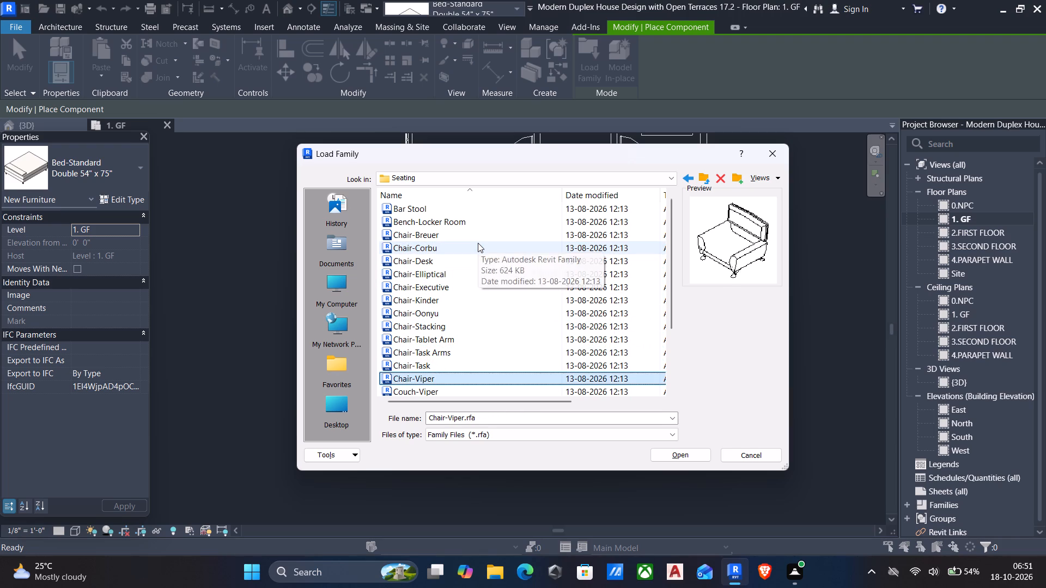
pyautogui.press('Down')
pyautogui.press('Down')
pyautogui.press('Down')
pyautogui.press('Down')
pyautogui.press('Down')
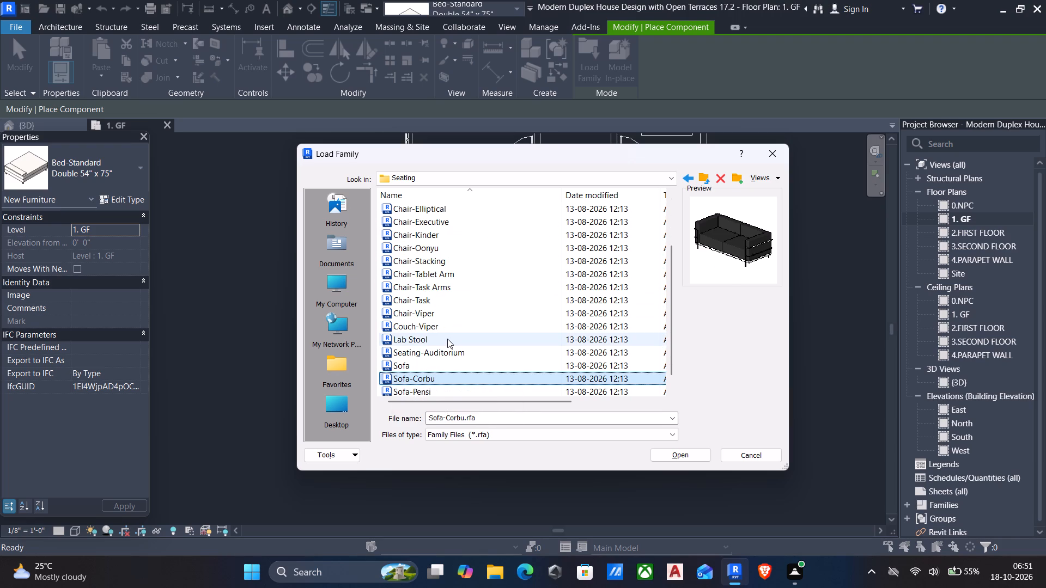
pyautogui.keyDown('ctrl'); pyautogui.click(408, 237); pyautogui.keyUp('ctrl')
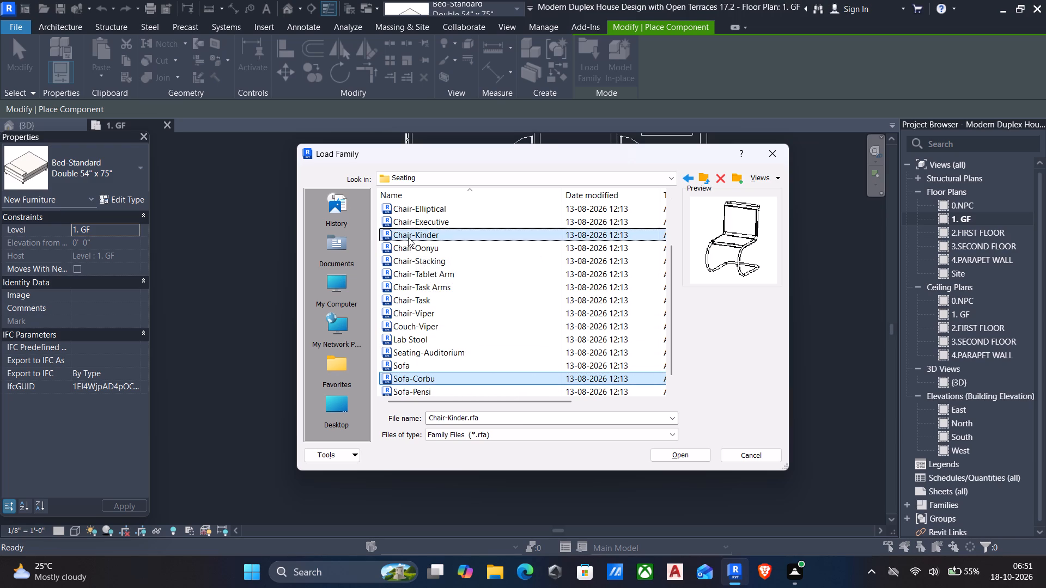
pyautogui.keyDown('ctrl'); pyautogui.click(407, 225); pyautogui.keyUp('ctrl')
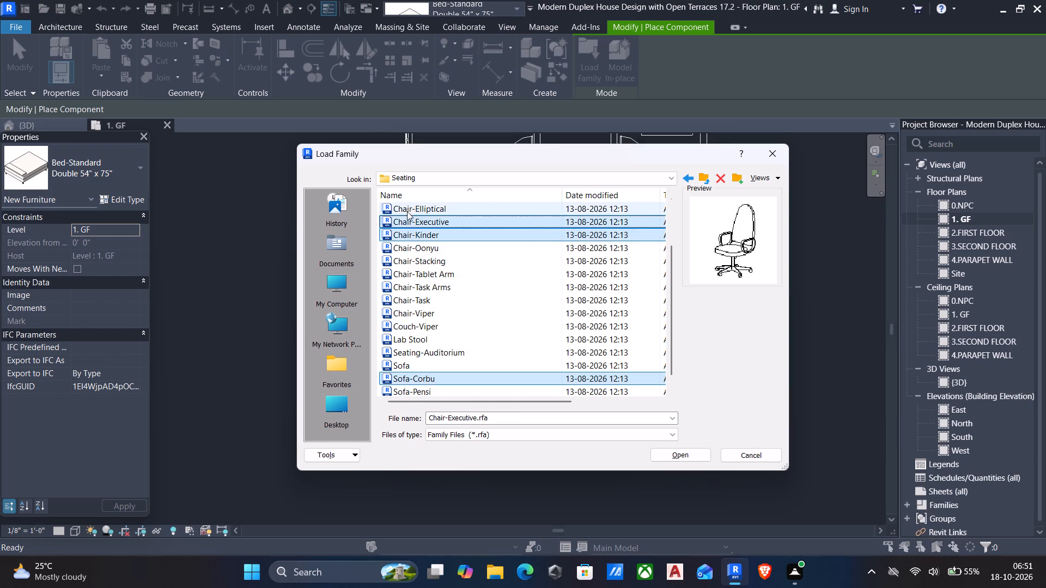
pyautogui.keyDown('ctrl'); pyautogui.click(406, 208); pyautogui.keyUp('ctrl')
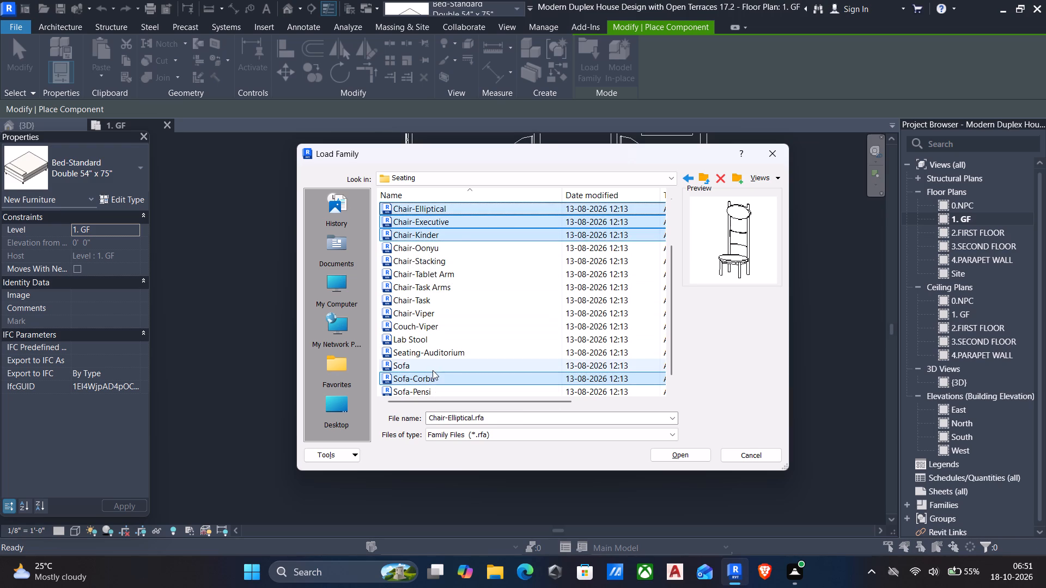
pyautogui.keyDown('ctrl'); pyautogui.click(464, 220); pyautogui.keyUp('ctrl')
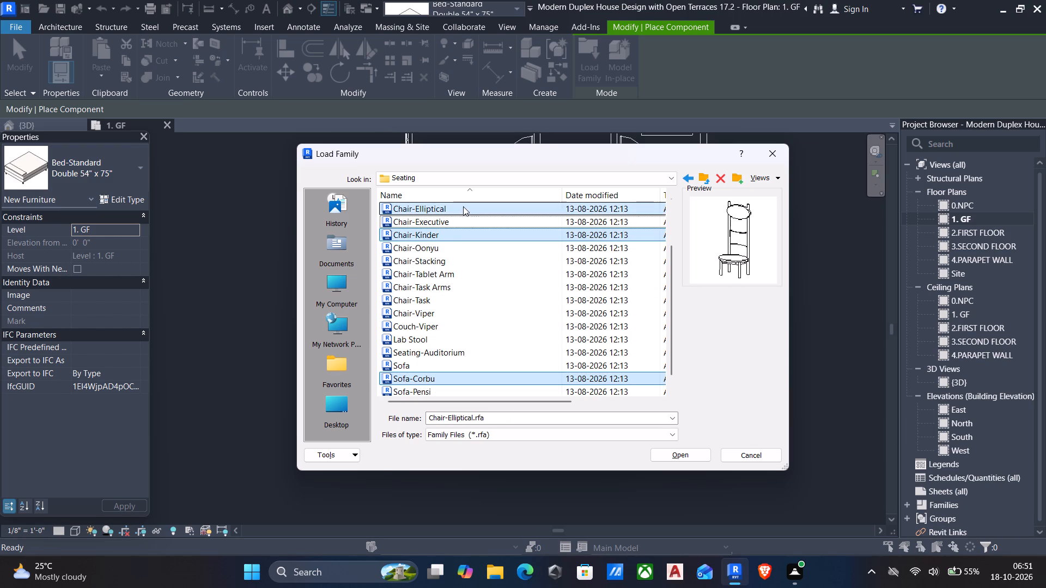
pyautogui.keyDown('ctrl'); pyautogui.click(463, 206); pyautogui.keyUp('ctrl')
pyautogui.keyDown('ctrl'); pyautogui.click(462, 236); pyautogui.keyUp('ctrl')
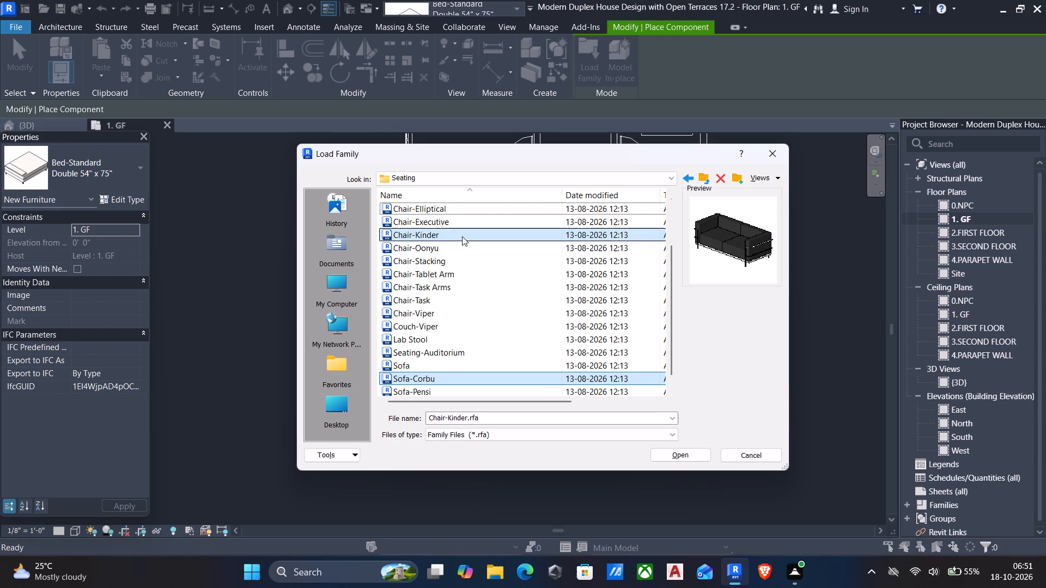
# Add Bar Stool, Bench-Locker Room and Chair-Corbu to the selection of seating families for loading.
pyautogui.keyDown('ctrl'); pyautogui.scroll(1, 462, 236); pyautogui.keyUp('ctrl')
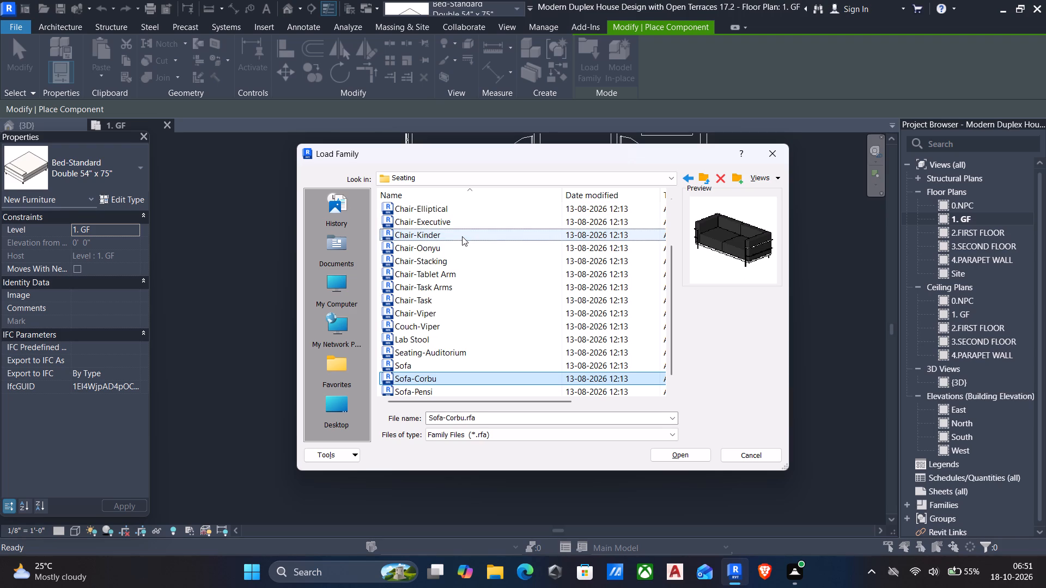
pyautogui.scroll(3, 462, 236)
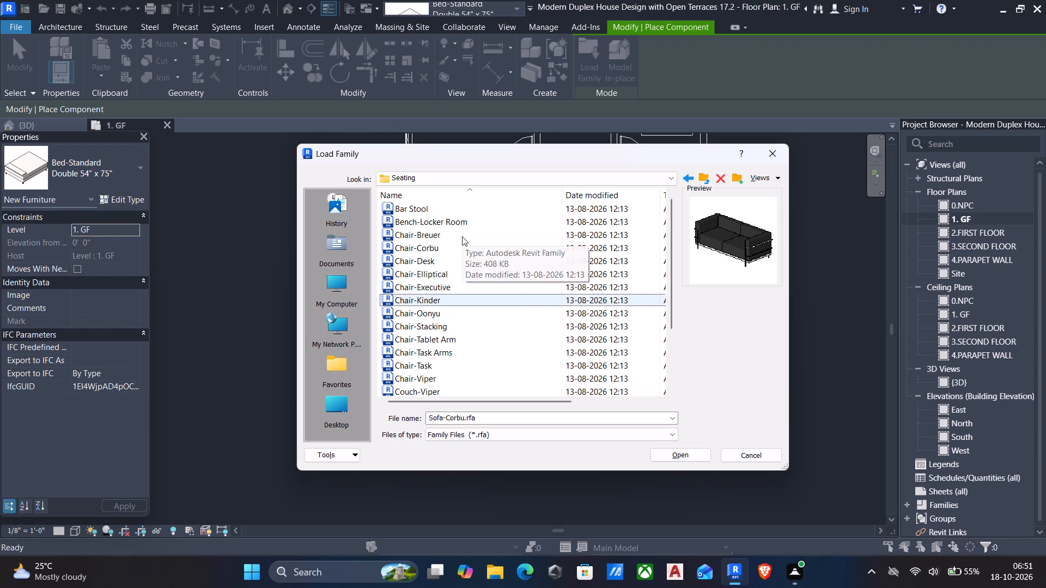
pyautogui.scroll(5, 462, 236)
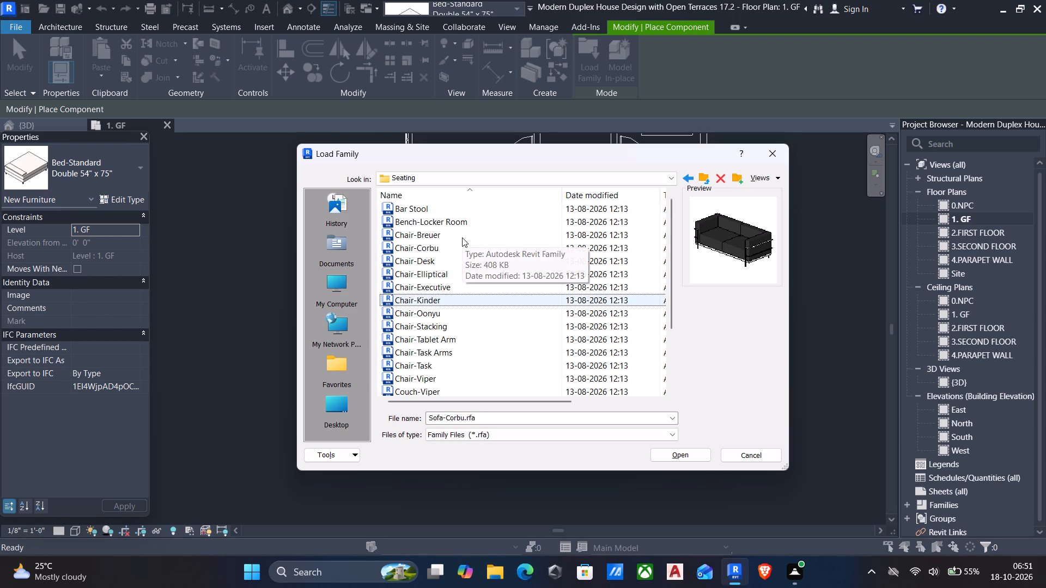
pyautogui.keyDown('ctrl'); pyautogui.click(446, 229); pyautogui.keyUp('ctrl')
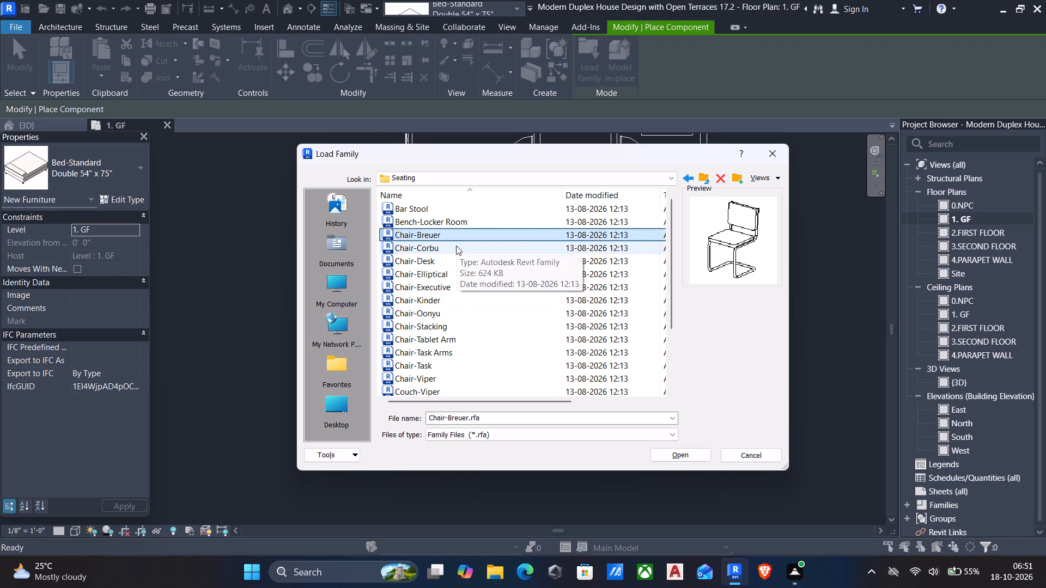
pyautogui.keyDown('ctrl'); pyautogui.click(441, 223); pyautogui.keyUp('ctrl')
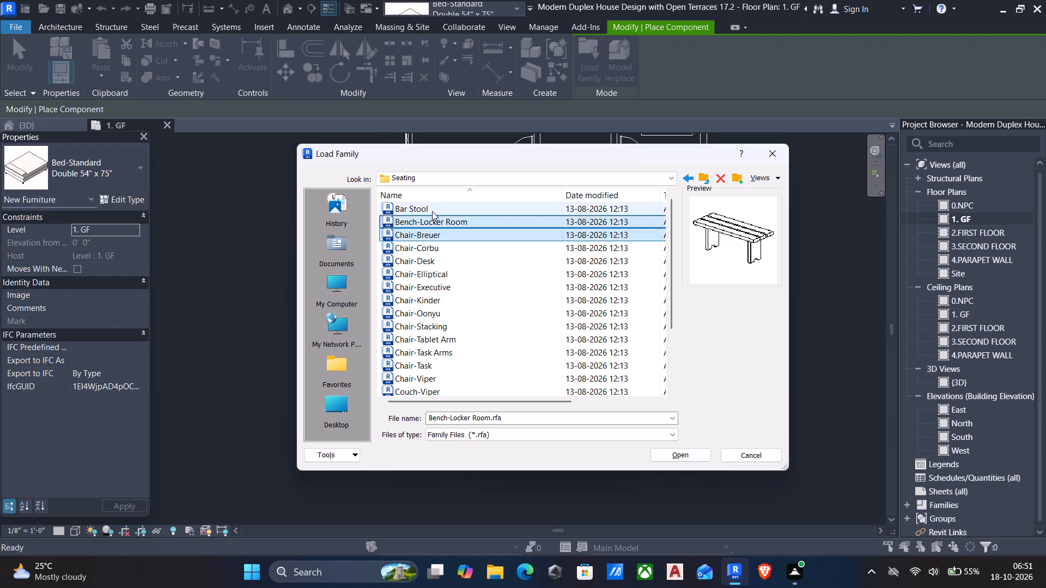
pyautogui.keyDown('ctrl'); pyautogui.click(432, 211); pyautogui.keyUp('ctrl')
pyautogui.keyDown('ctrl'); pyautogui.click(431, 237); pyautogui.keyUp('ctrl')
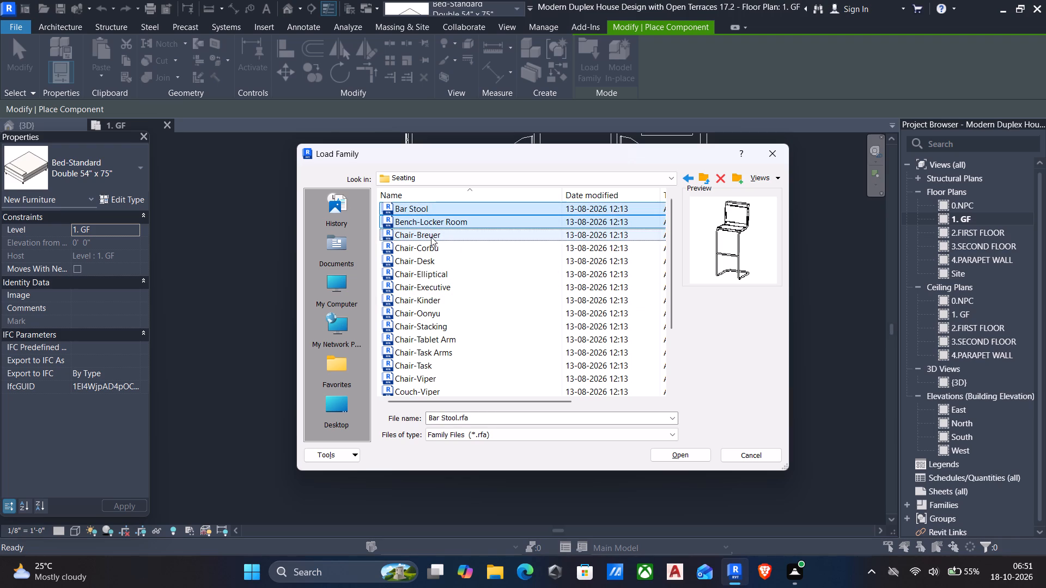
pyautogui.keyDown('ctrl'); pyautogui.click(432, 246); pyautogui.keyUp('ctrl')
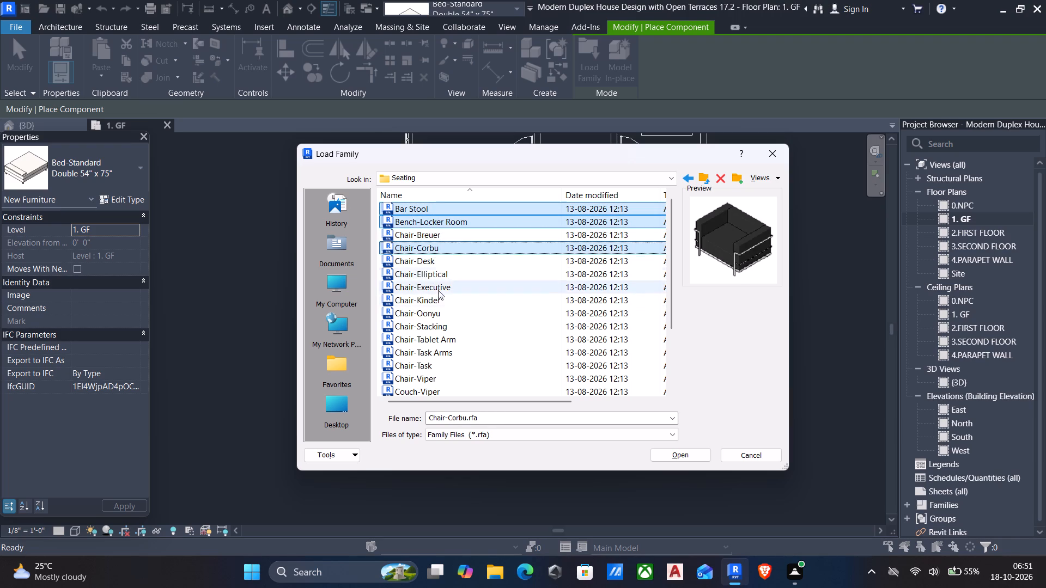
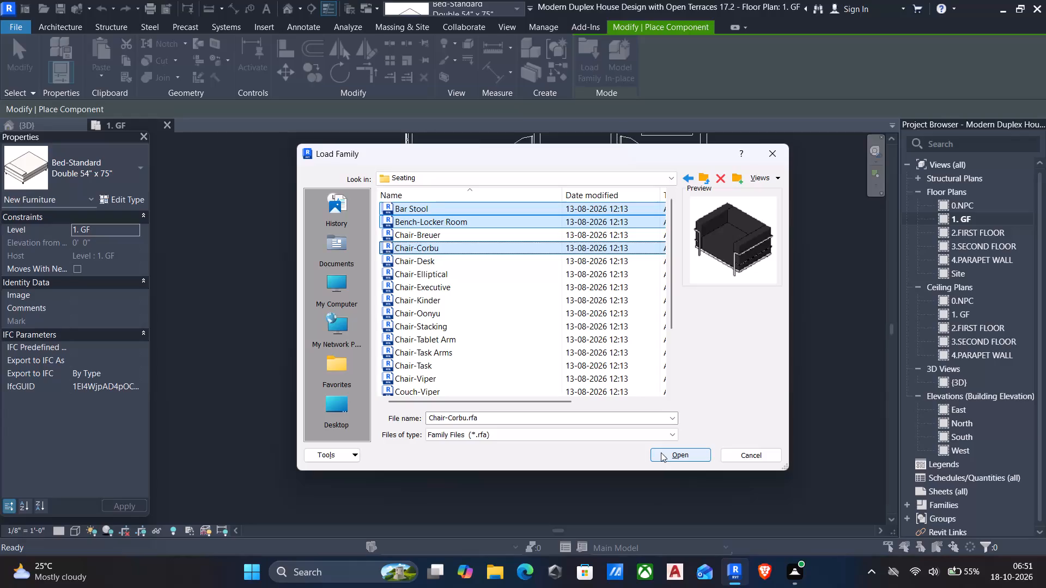
# Check the selection in the Seating folder and load the Bar Stool, Bench-Locker Room, Chair-Corbu and Sofa-Corbu families.
pyautogui.keyDown('ctrl'); pyautogui.scroll(-6, 595, 349); pyautogui.keyUp('ctrl')
pyautogui.scroll(-11, 580, 340)
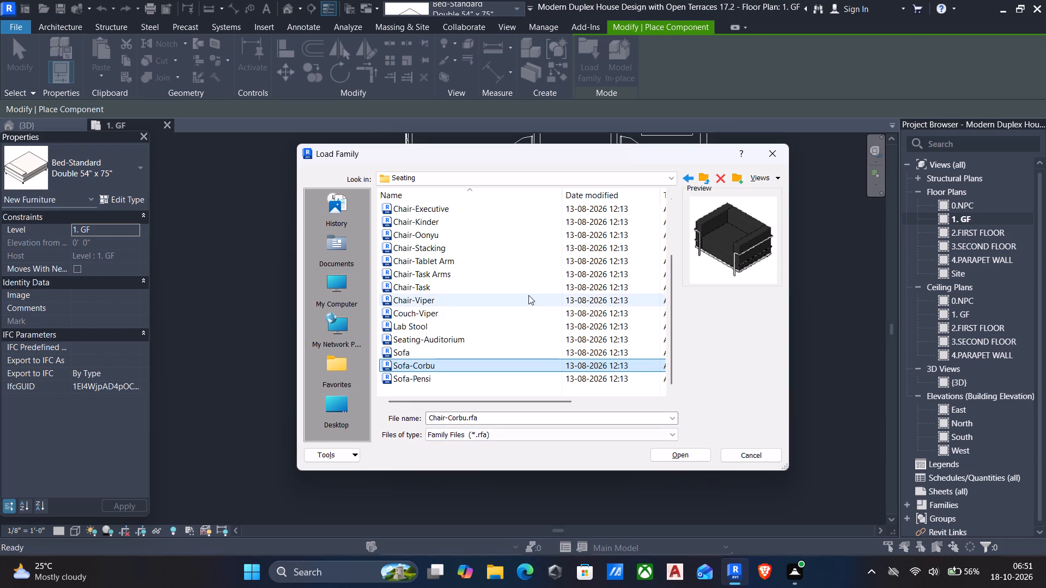
pyautogui.scroll(10, 466, 280)
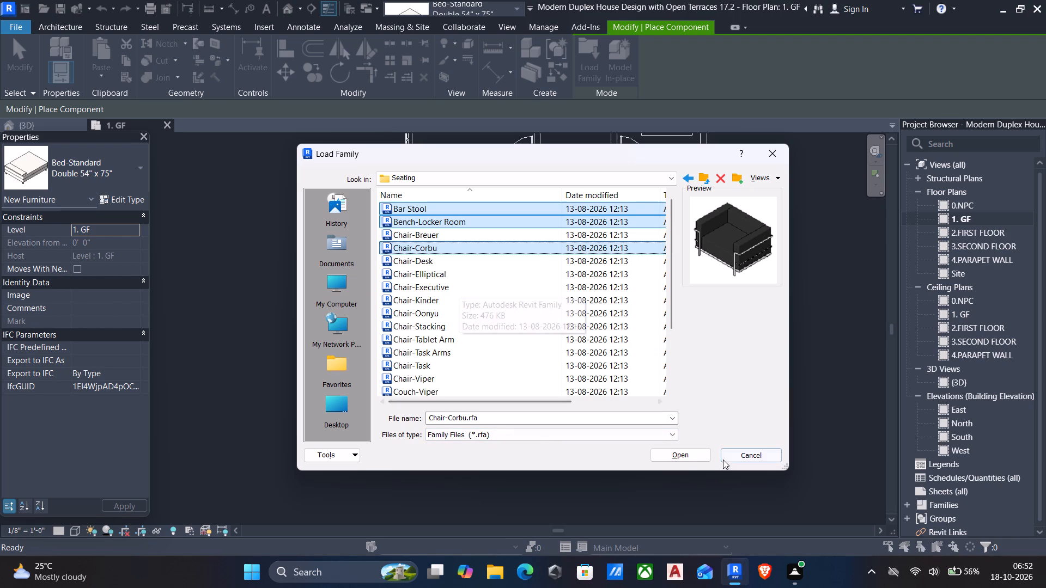
pyautogui.click(697, 455)
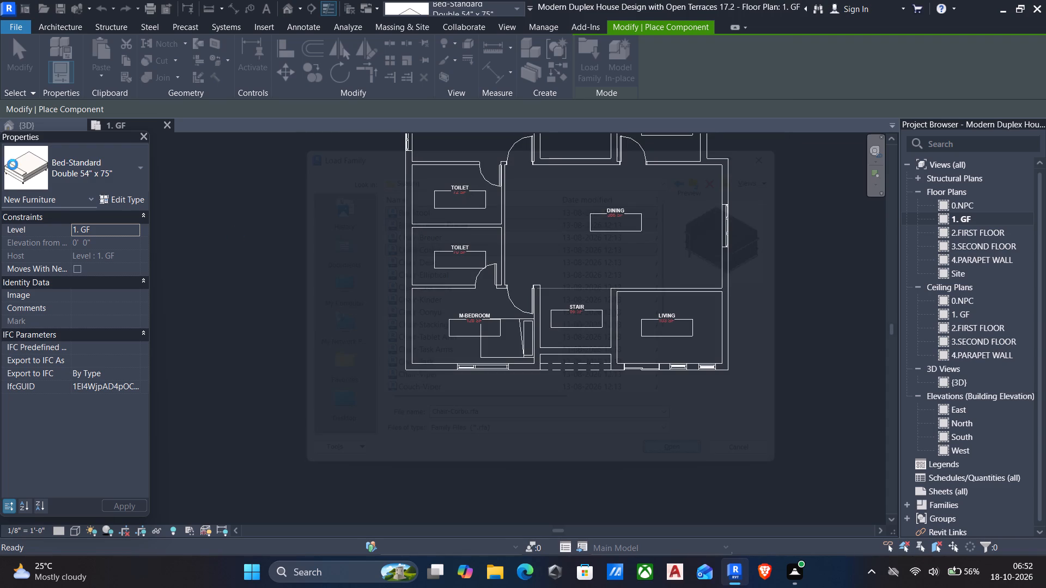
# Set the component type for placement to Chair-Corbu: Chair.
pyautogui.click(98, 176)
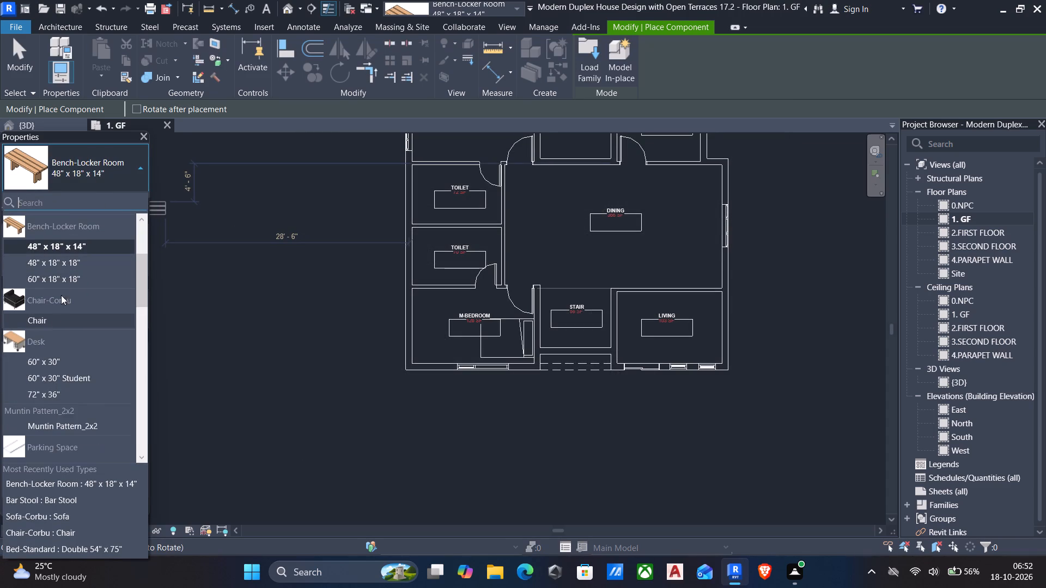
pyautogui.click(45, 321)
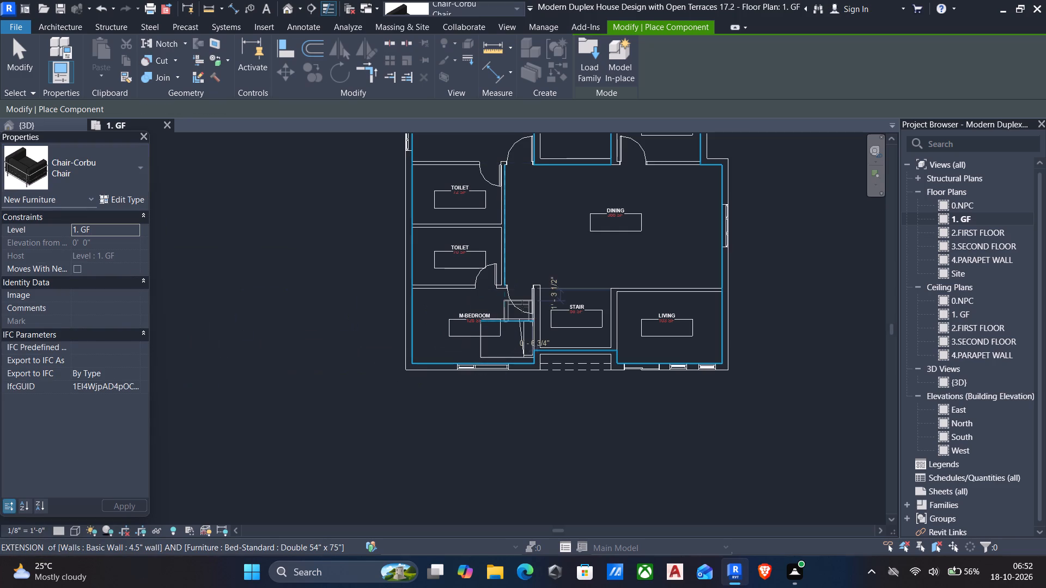
pyautogui.moveTo(592, 297); pyautogui.dragTo(559, 342, button='middle')
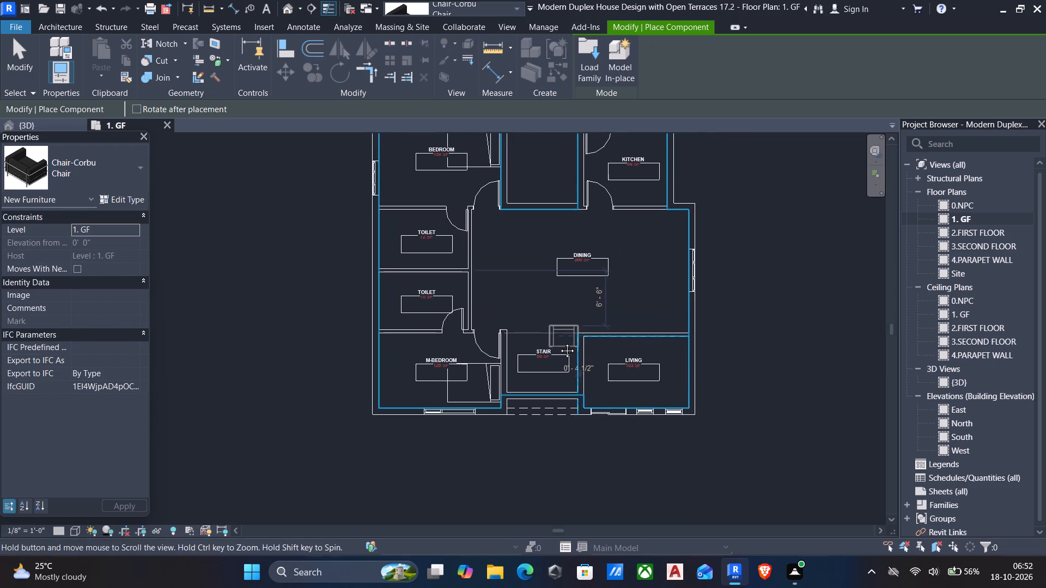
pyautogui.moveTo(559, 342); pyautogui.dragTo(558, 342, button='middle')
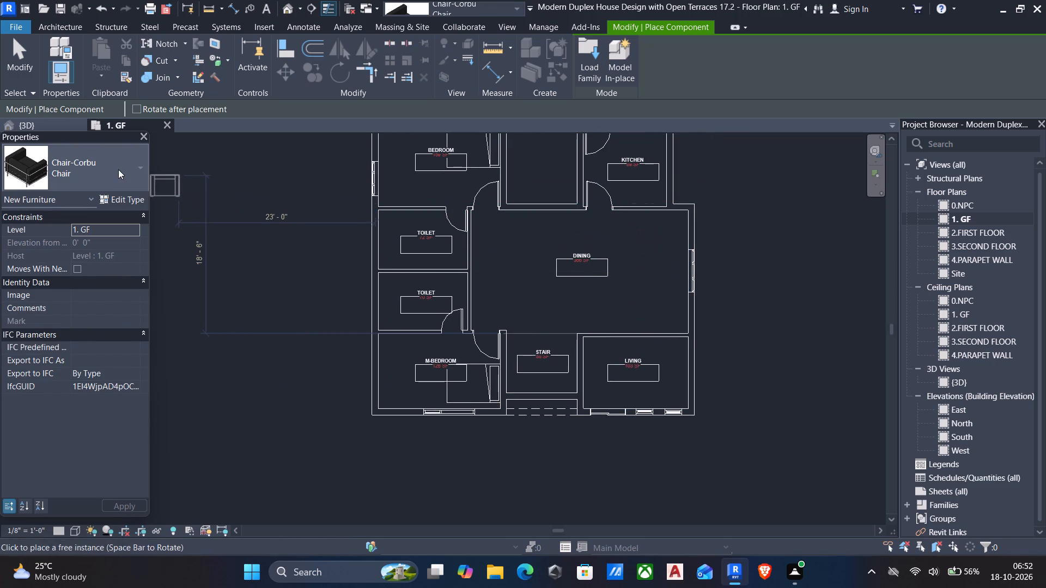
# Reopen the Seating library for loading and preview its families one after another, from Bar Stool to Sofa-Pensi.
pyautogui.click(584, 60)
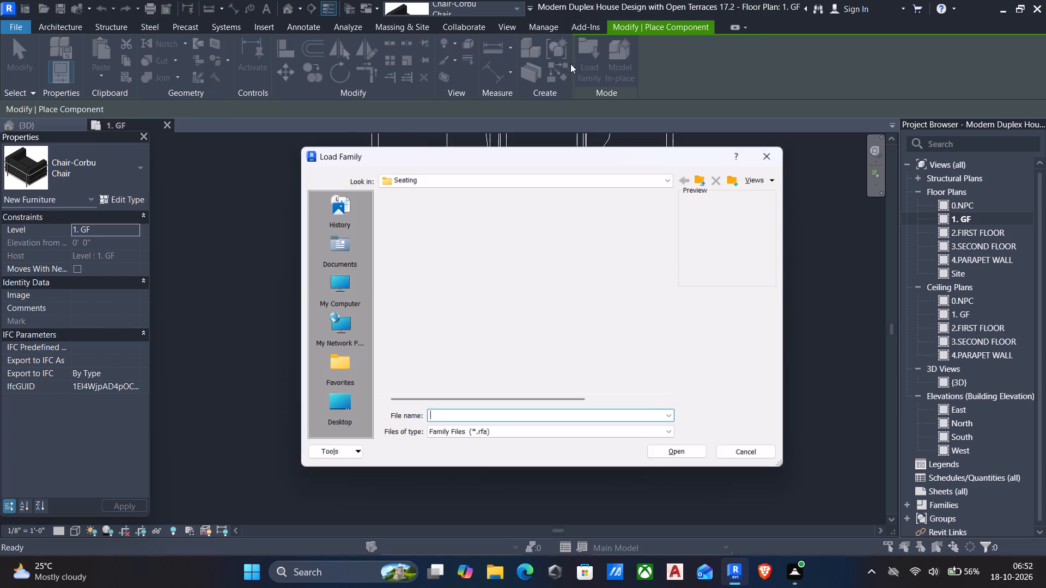
pyautogui.click(426, 209)
pyautogui.press('Down')
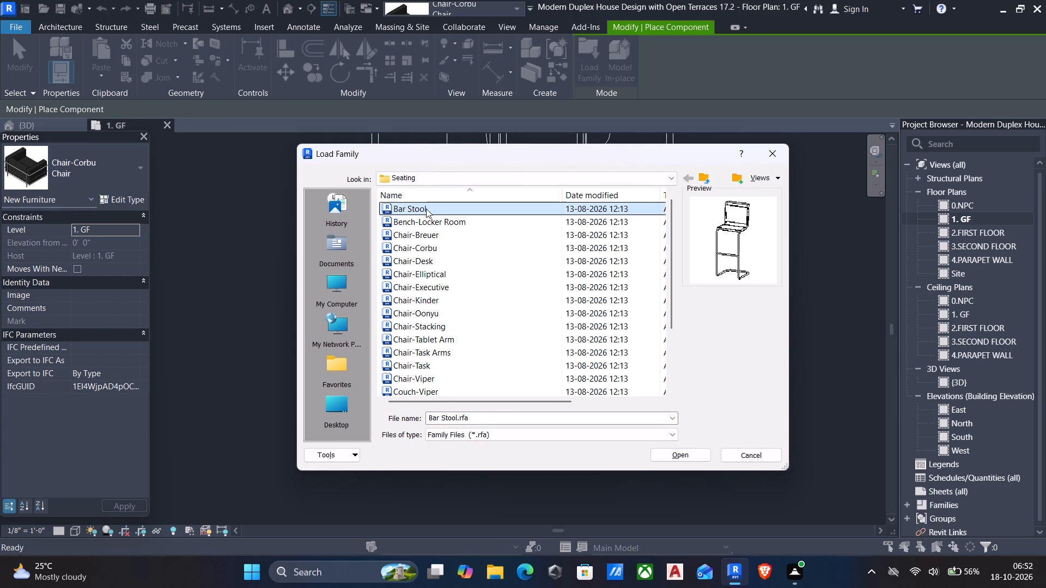
pyautogui.press('Down')
pyautogui.press('Down')
pyautogui.press('Down')
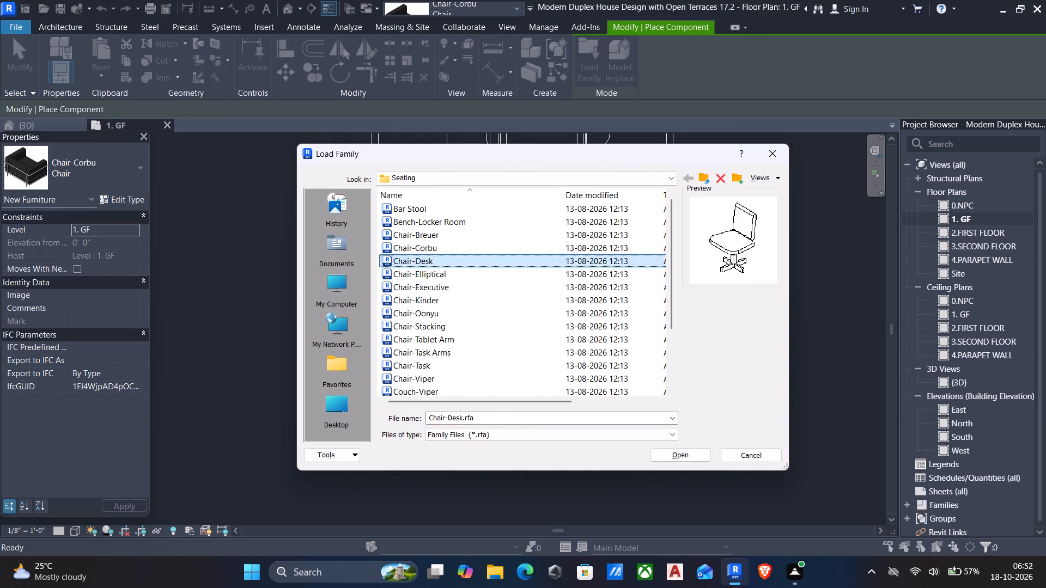
pyautogui.press('Down')
pyautogui.press('Down')
pyautogui.press('Down')
pyautogui.press('Down')
pyautogui.press('Down')
pyautogui.press('Down')
pyautogui.press('Down')
pyautogui.press('Down')
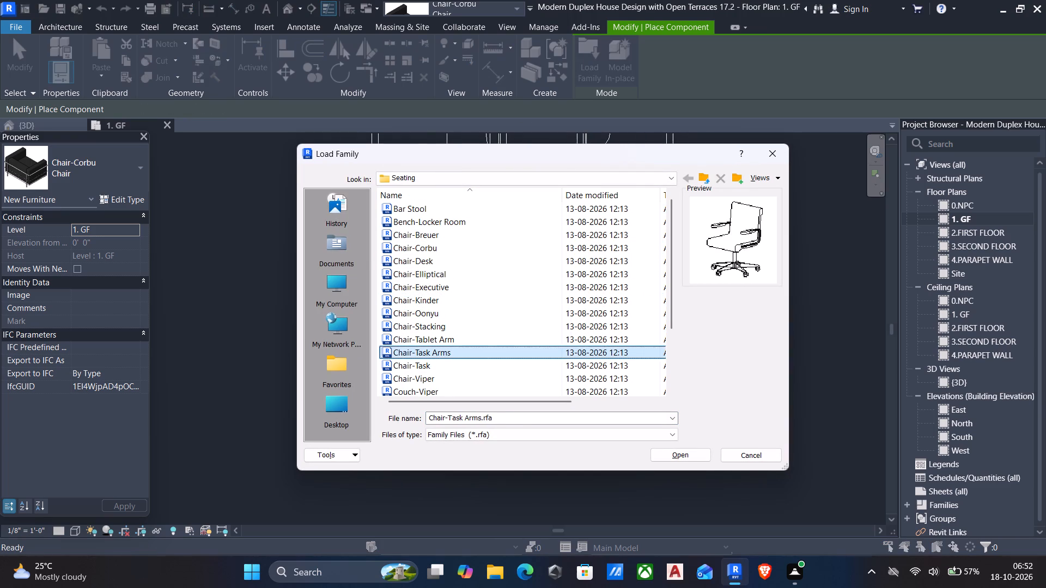
pyautogui.press('Down')
pyautogui.press('Down')
pyautogui.press('Down')
pyautogui.press('Down')
pyautogui.press('Down')
pyautogui.press('Down')
pyautogui.press('Down')
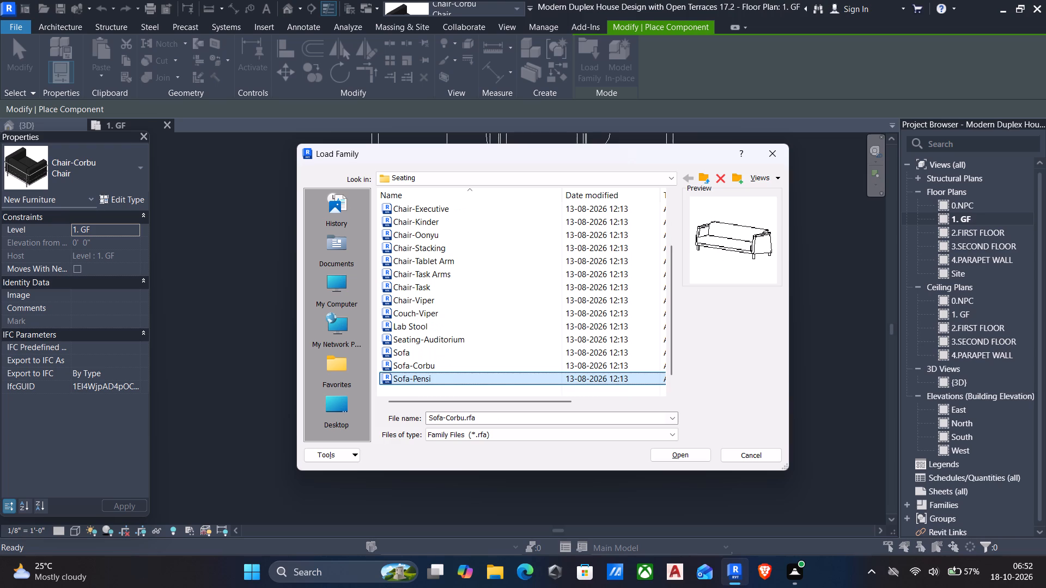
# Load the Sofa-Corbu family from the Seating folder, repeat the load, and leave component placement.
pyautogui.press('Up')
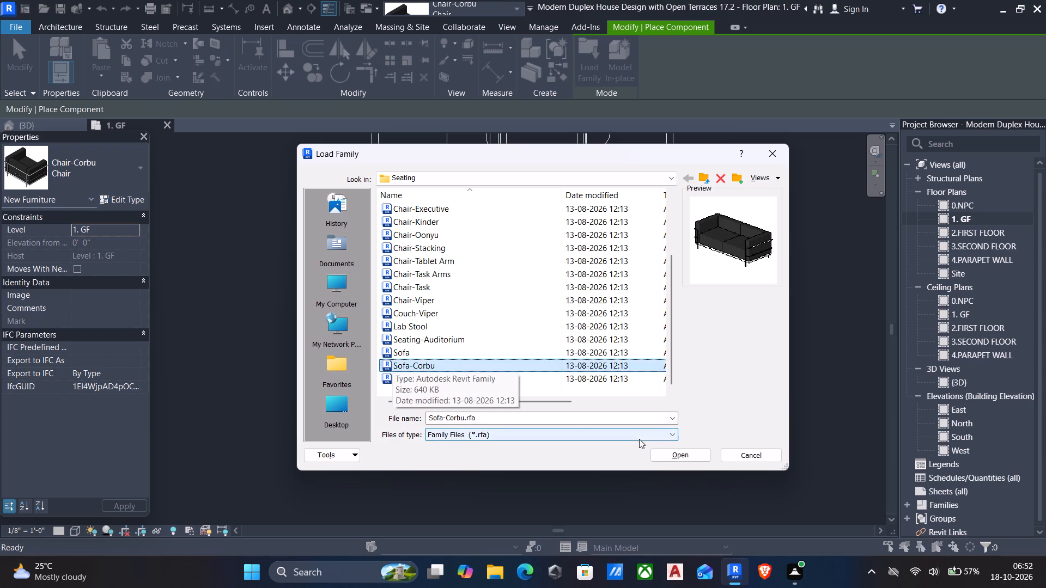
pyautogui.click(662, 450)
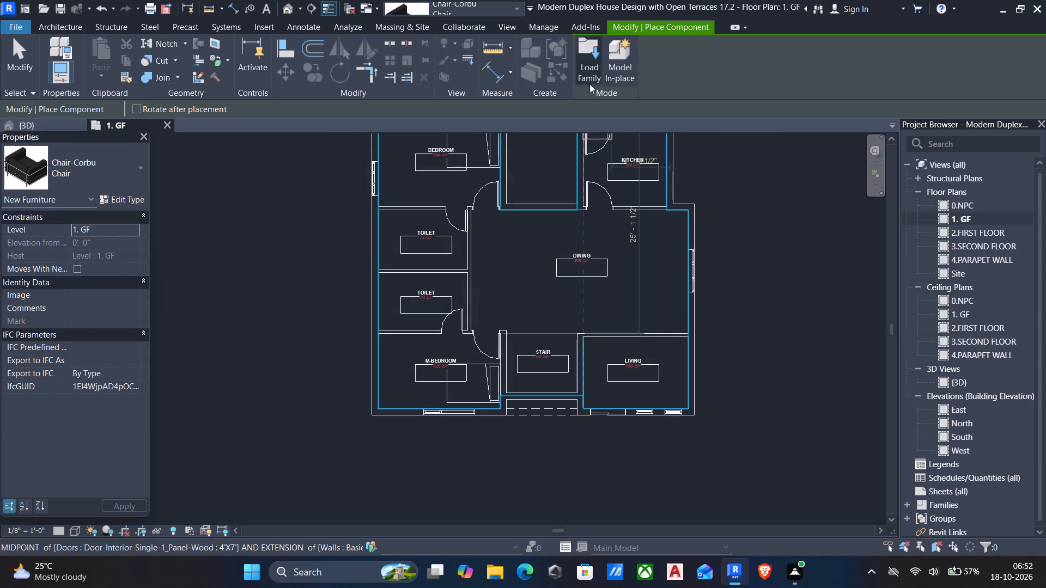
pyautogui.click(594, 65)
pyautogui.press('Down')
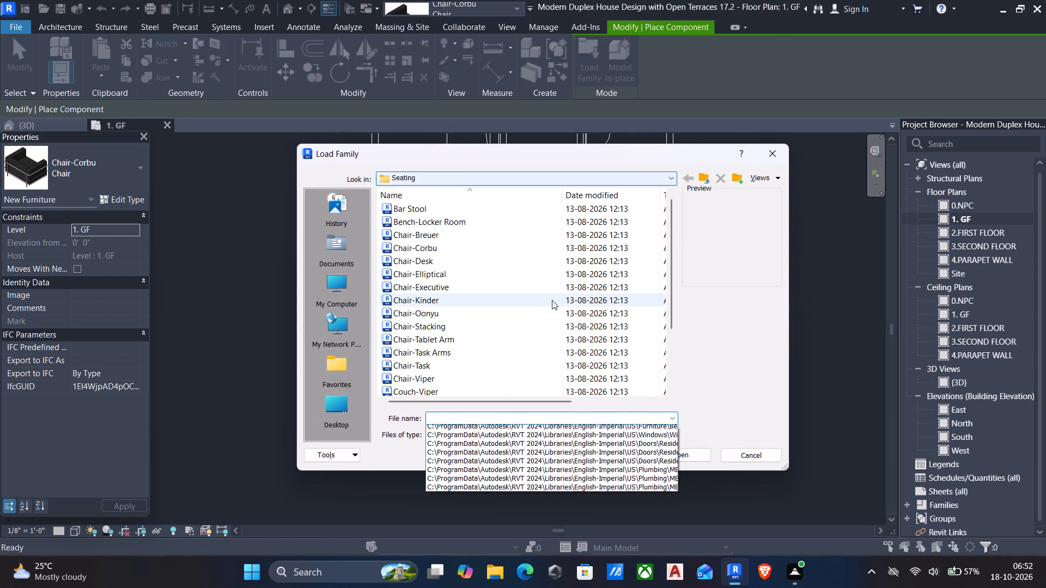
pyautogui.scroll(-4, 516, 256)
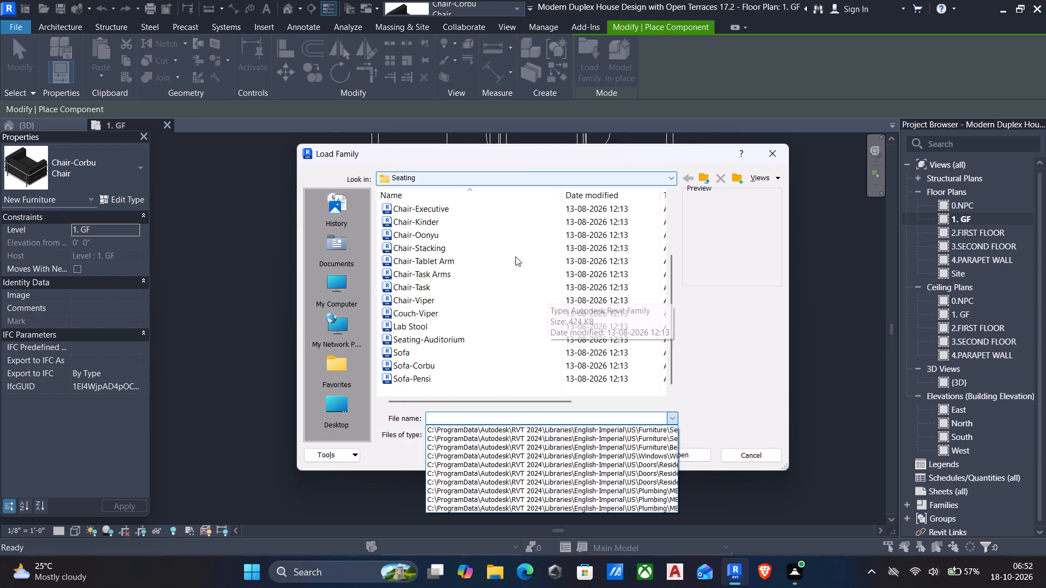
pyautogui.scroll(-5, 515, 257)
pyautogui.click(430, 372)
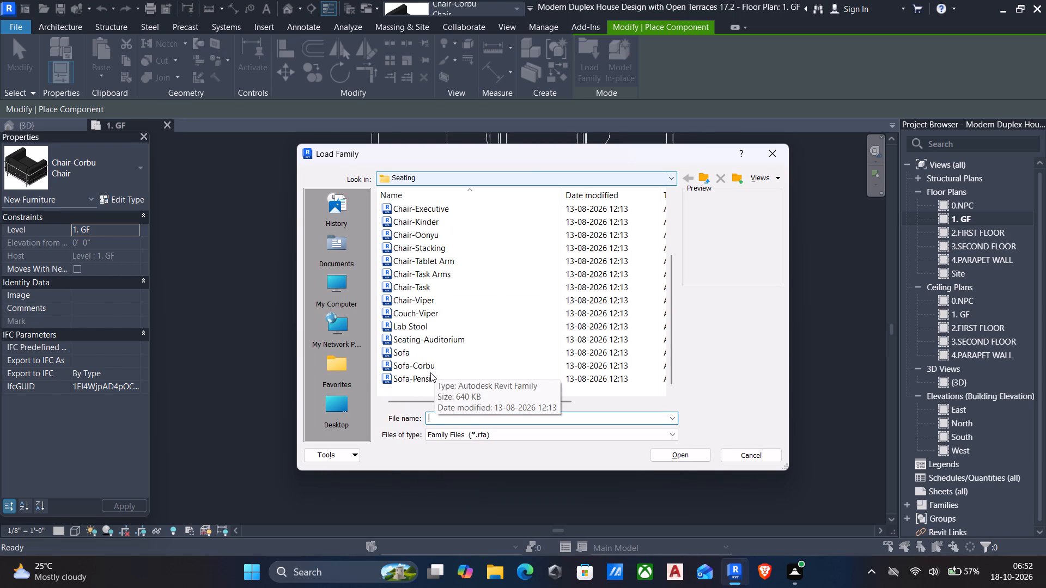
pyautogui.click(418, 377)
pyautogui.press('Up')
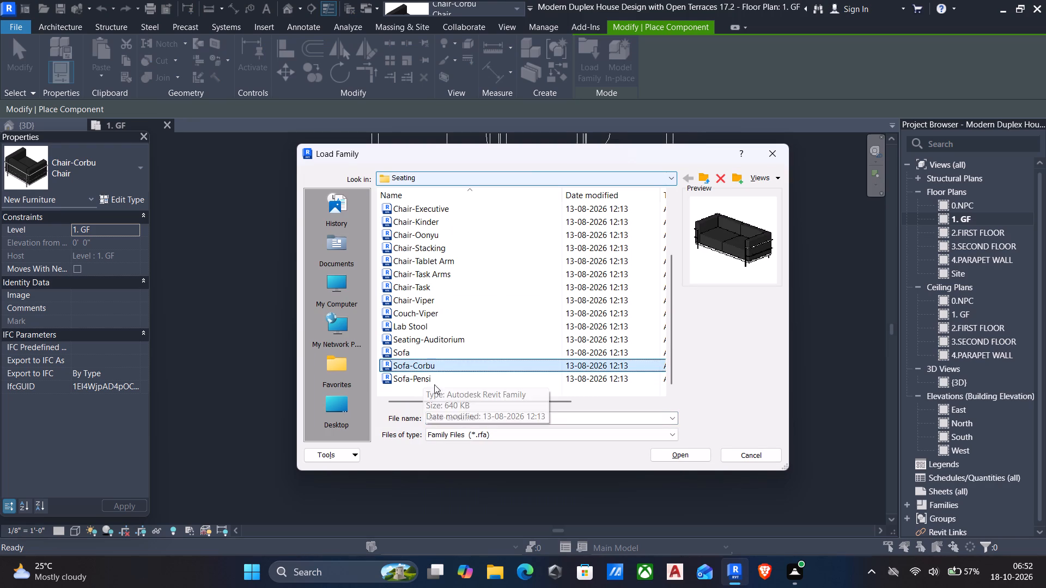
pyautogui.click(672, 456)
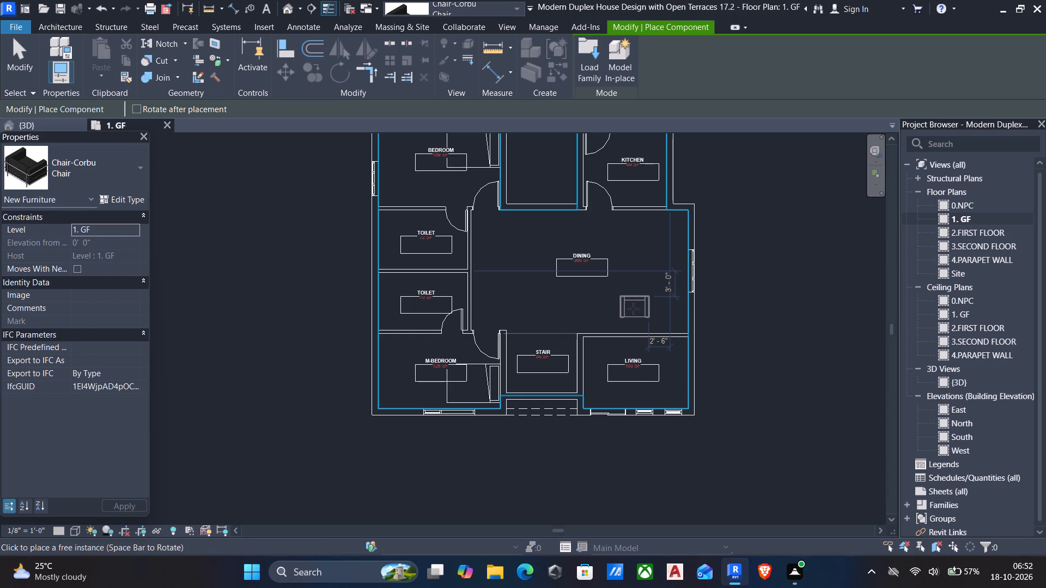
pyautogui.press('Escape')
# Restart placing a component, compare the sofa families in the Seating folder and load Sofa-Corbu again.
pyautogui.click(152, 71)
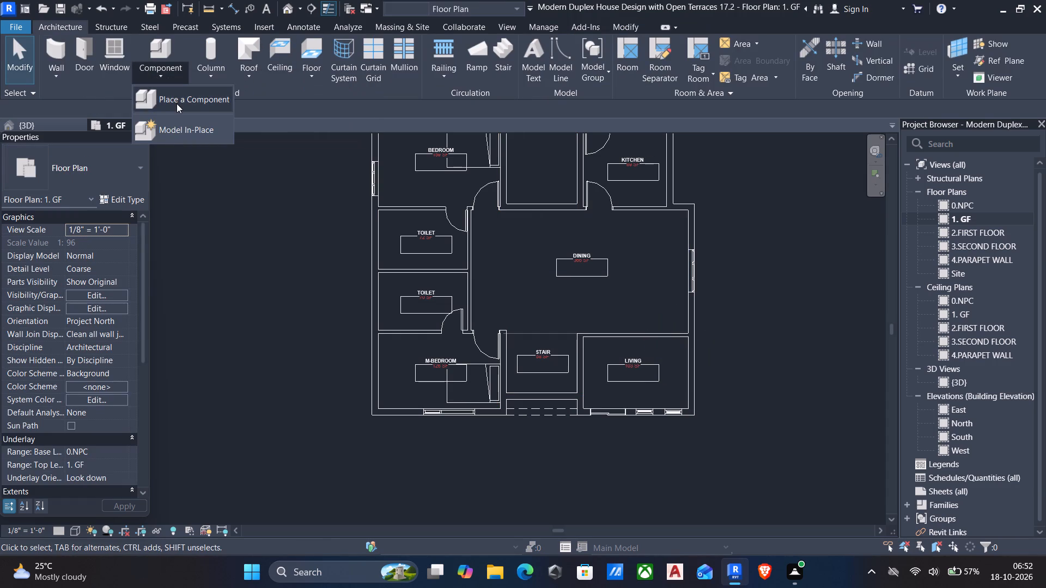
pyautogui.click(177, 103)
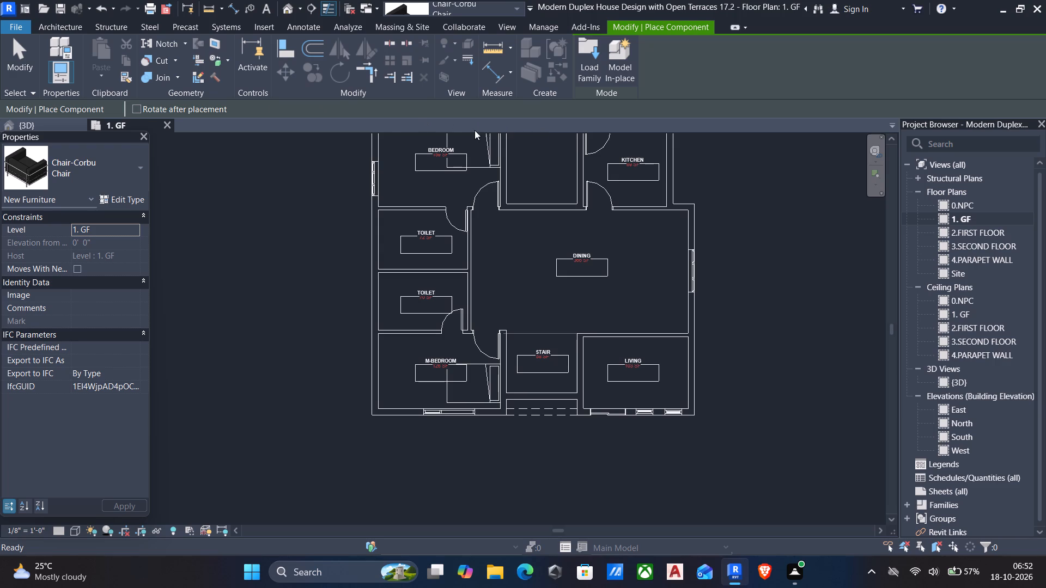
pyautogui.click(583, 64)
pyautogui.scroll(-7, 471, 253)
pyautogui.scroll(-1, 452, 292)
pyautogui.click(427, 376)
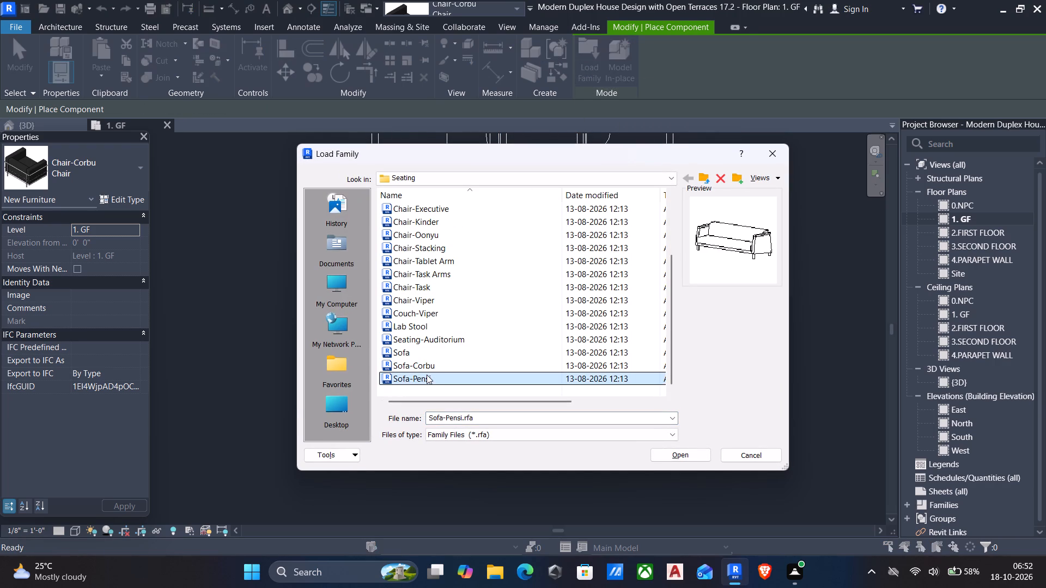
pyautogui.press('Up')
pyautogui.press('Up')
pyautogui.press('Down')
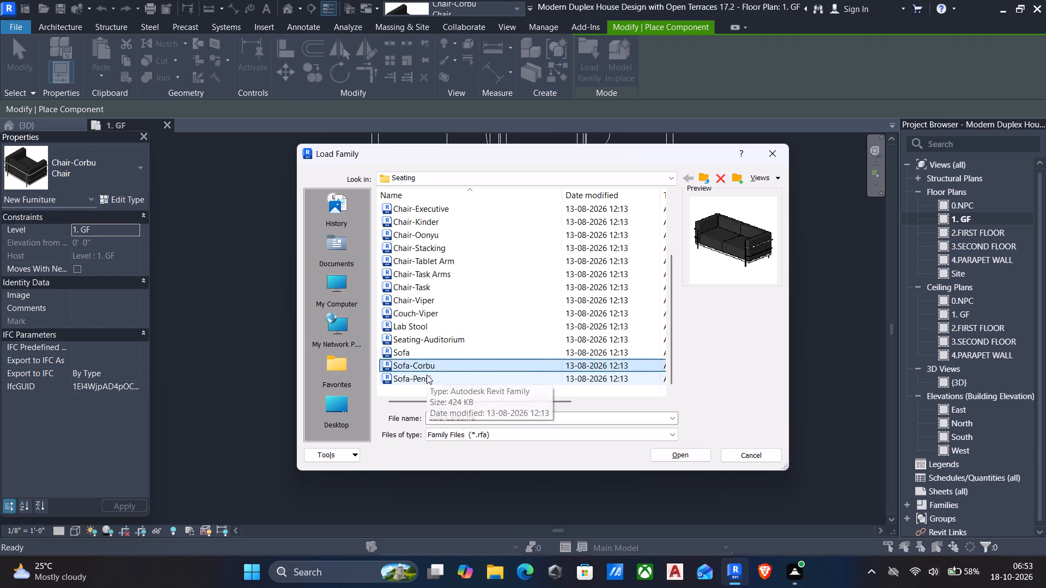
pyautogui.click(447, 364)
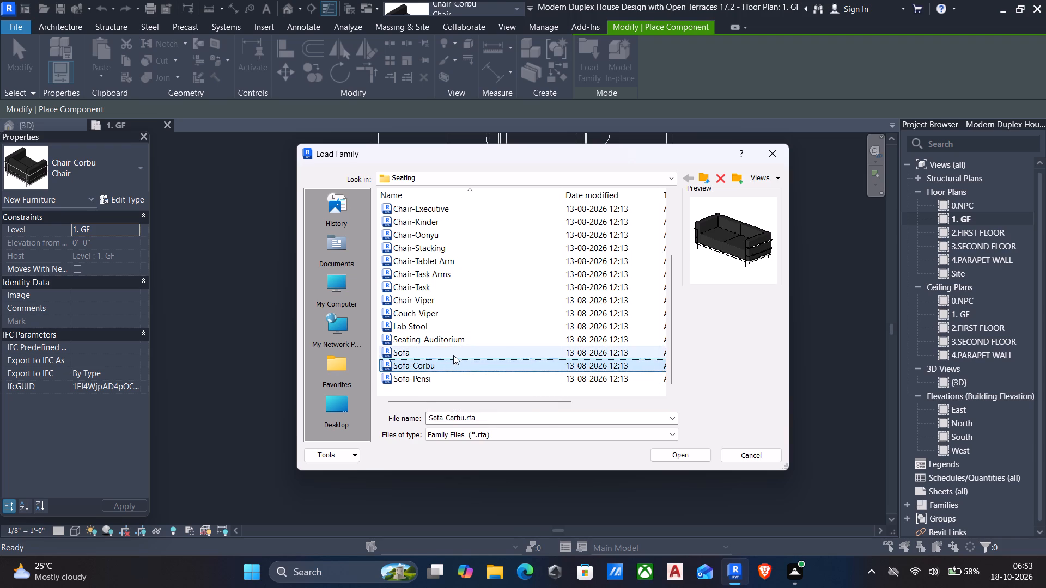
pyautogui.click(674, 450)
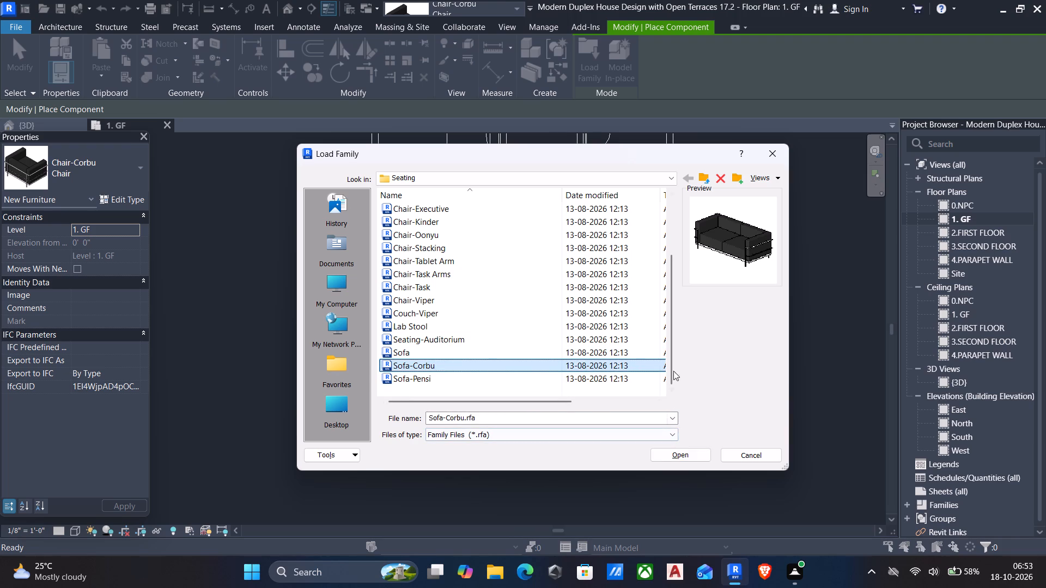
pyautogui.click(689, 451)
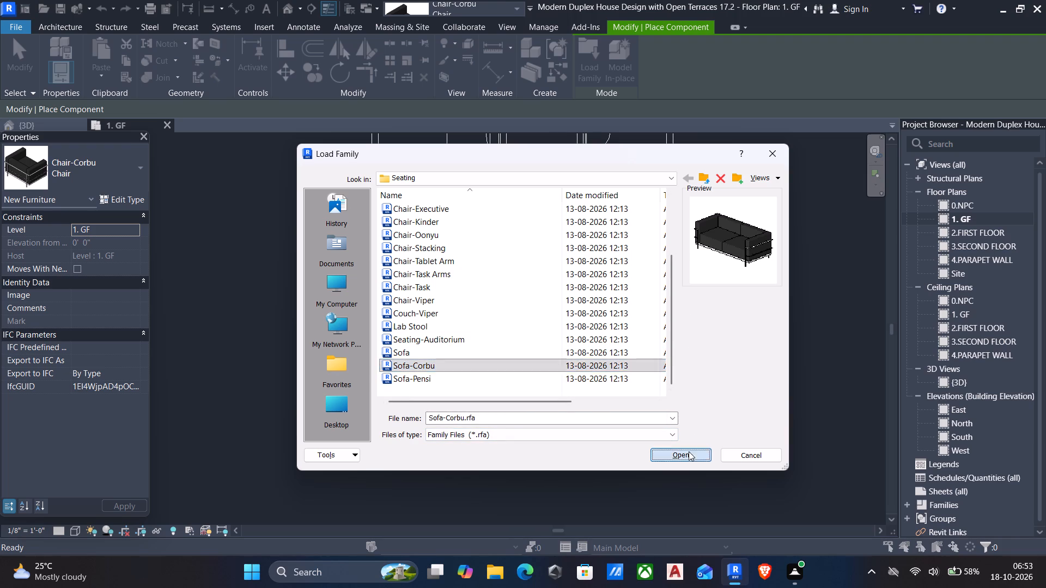
# Place one Chair-Corbu in the Dining room, in the corner between the Kitchen wall and the exterior window wall.
pyautogui.click(644, 229)
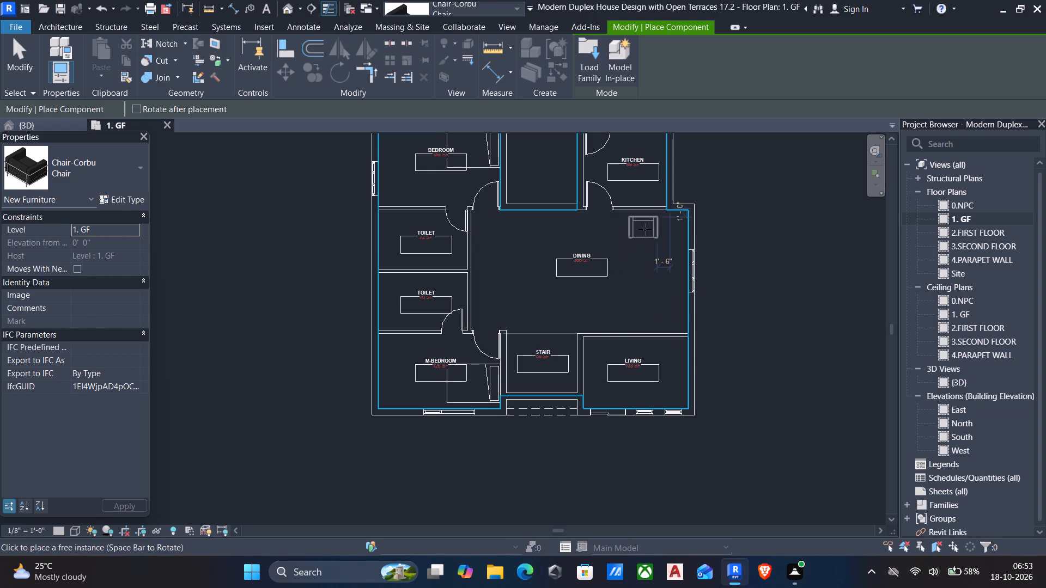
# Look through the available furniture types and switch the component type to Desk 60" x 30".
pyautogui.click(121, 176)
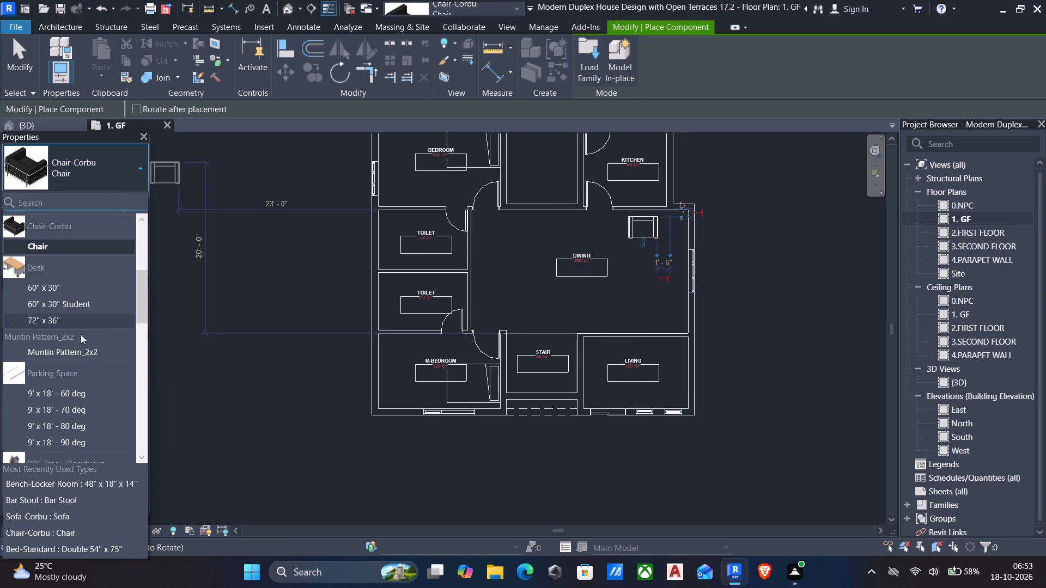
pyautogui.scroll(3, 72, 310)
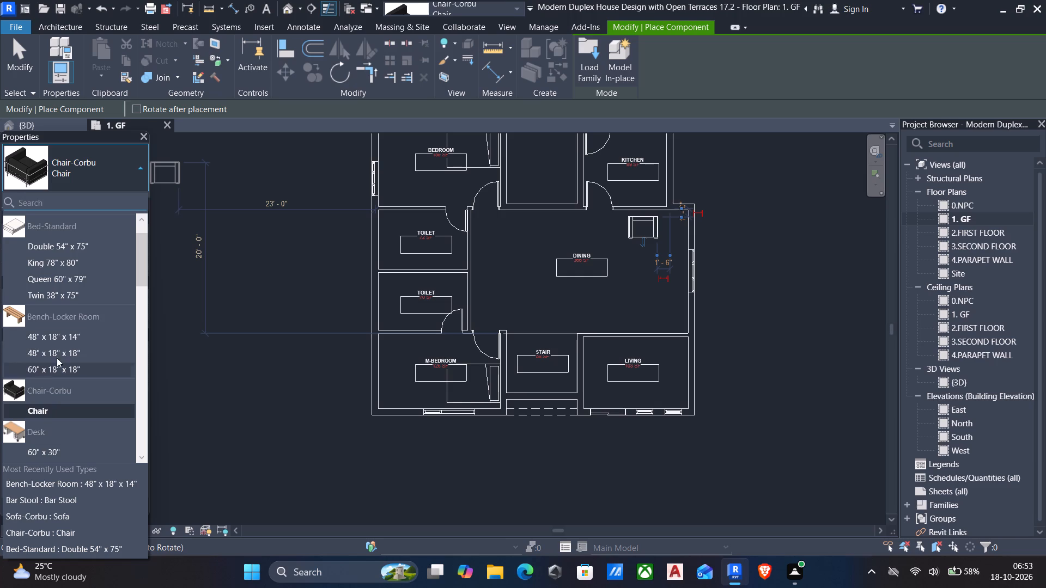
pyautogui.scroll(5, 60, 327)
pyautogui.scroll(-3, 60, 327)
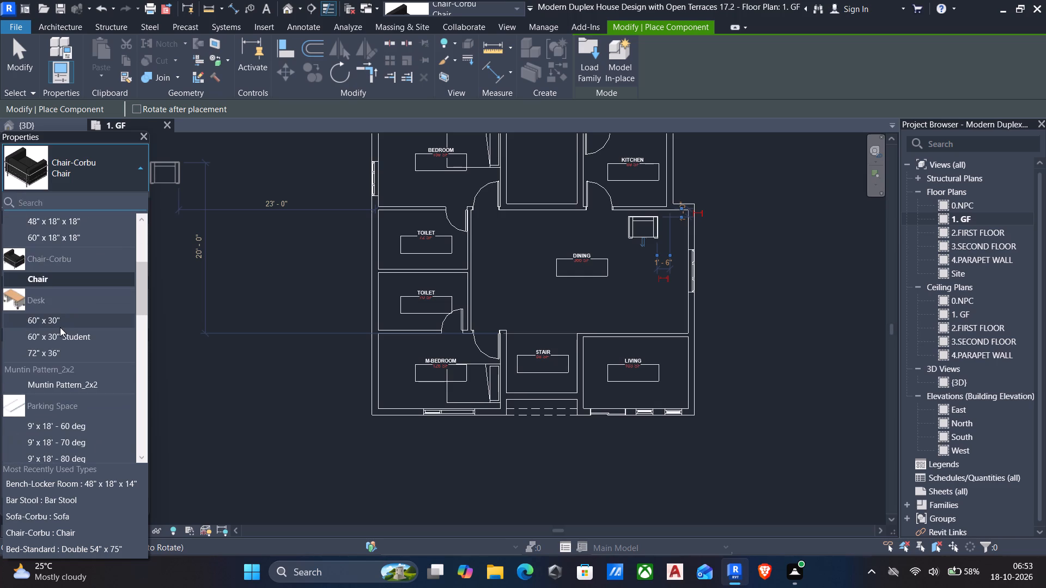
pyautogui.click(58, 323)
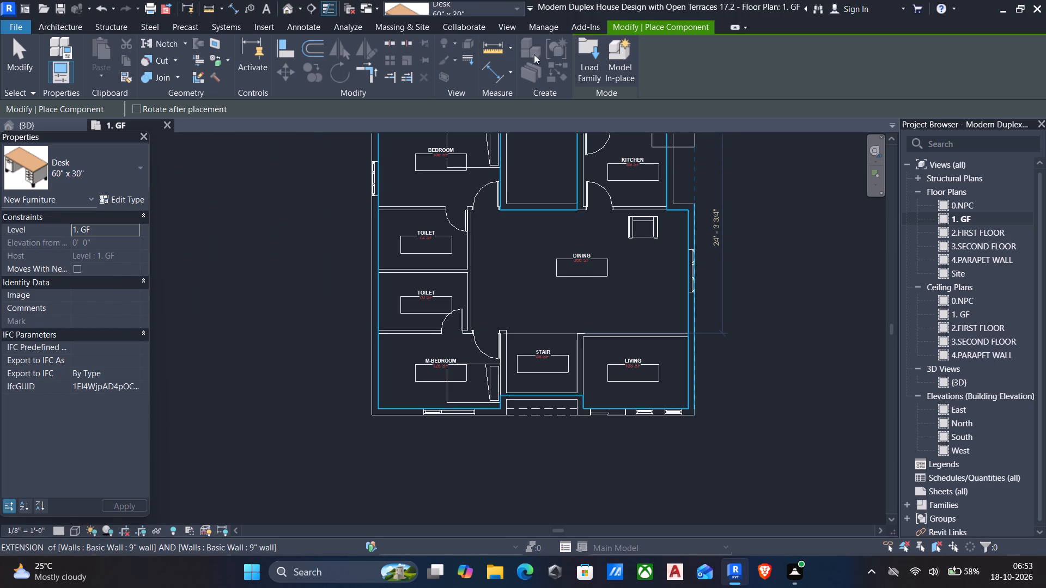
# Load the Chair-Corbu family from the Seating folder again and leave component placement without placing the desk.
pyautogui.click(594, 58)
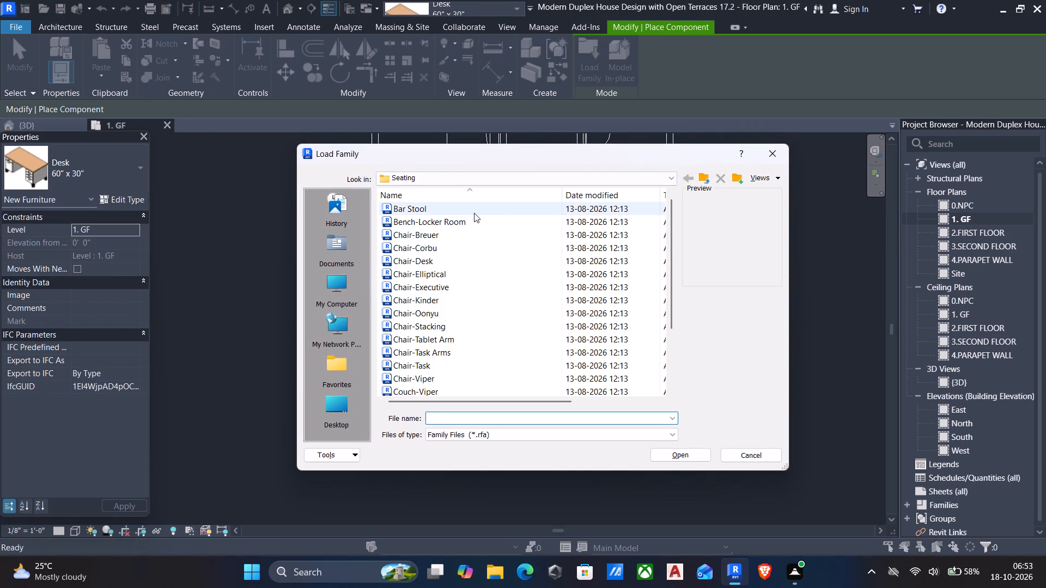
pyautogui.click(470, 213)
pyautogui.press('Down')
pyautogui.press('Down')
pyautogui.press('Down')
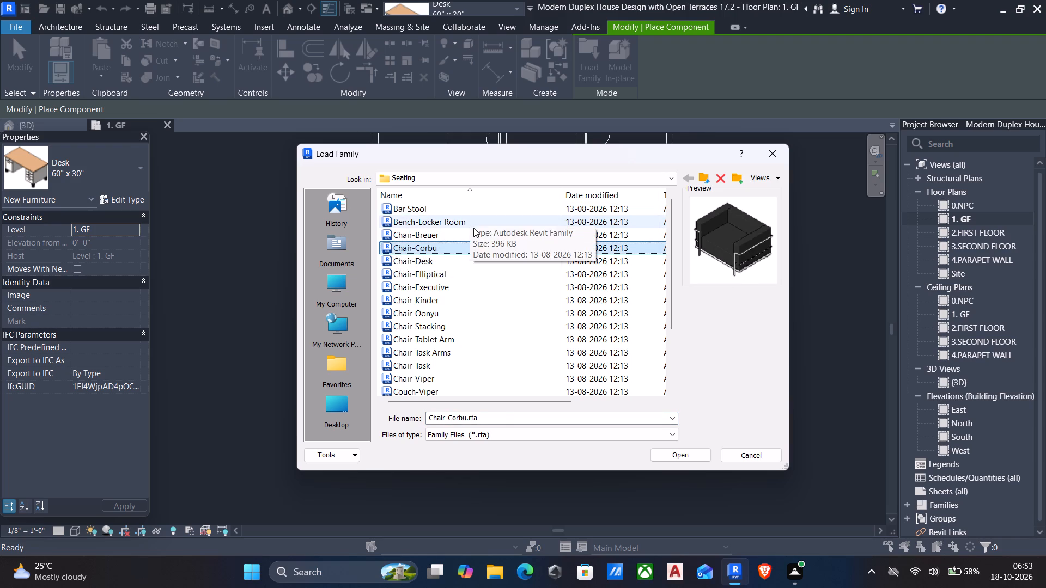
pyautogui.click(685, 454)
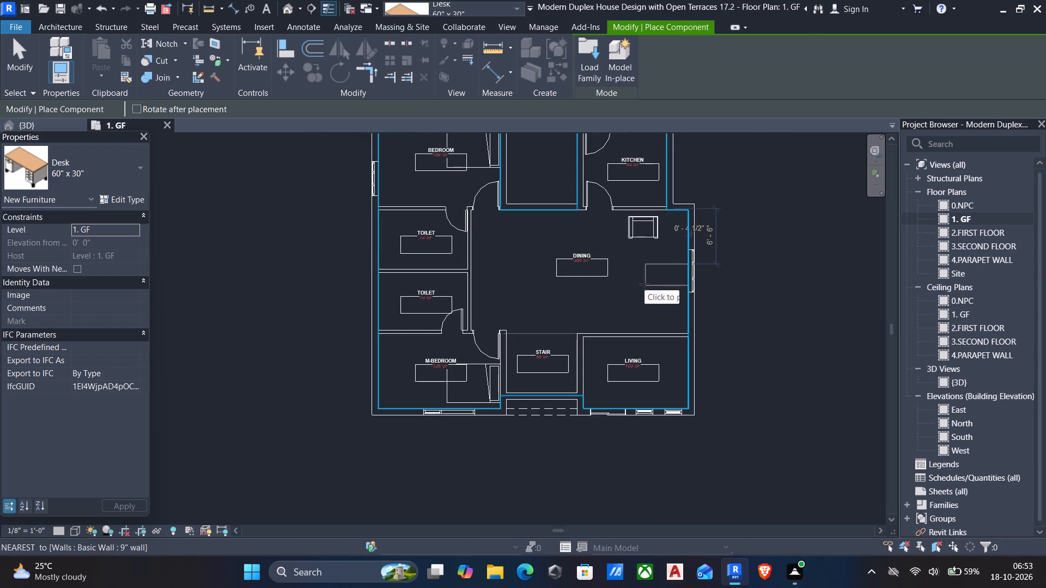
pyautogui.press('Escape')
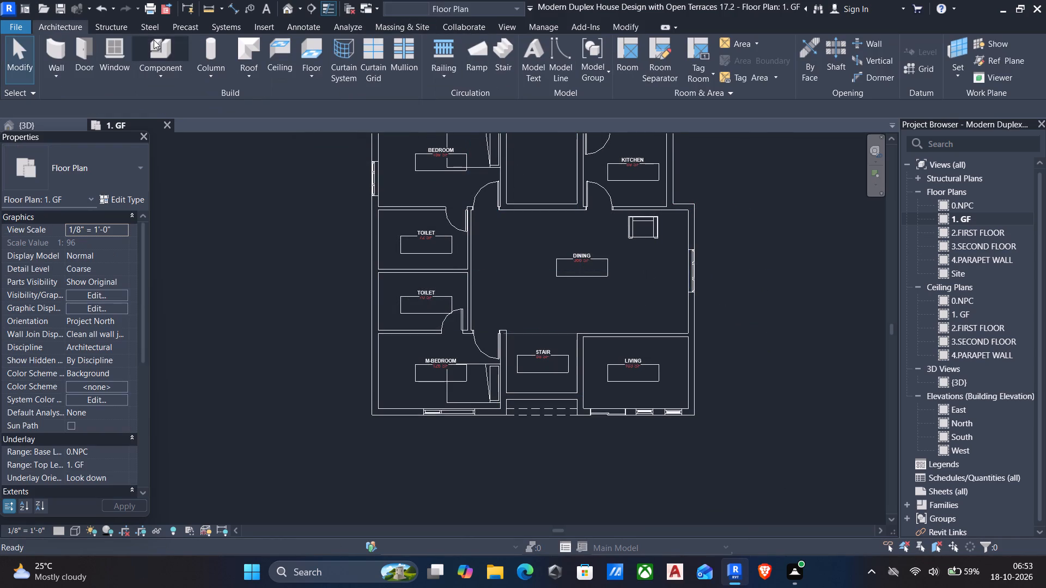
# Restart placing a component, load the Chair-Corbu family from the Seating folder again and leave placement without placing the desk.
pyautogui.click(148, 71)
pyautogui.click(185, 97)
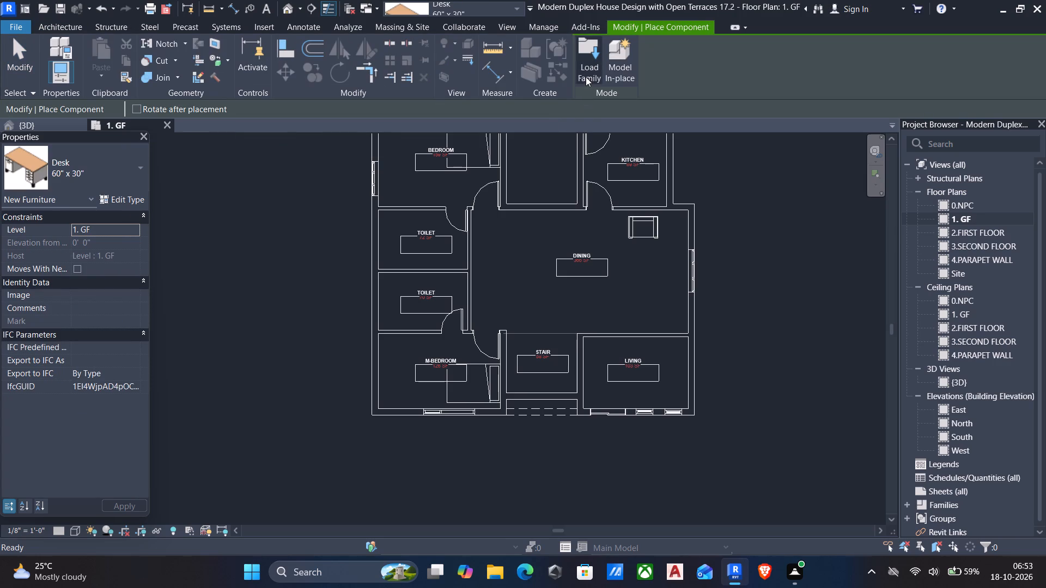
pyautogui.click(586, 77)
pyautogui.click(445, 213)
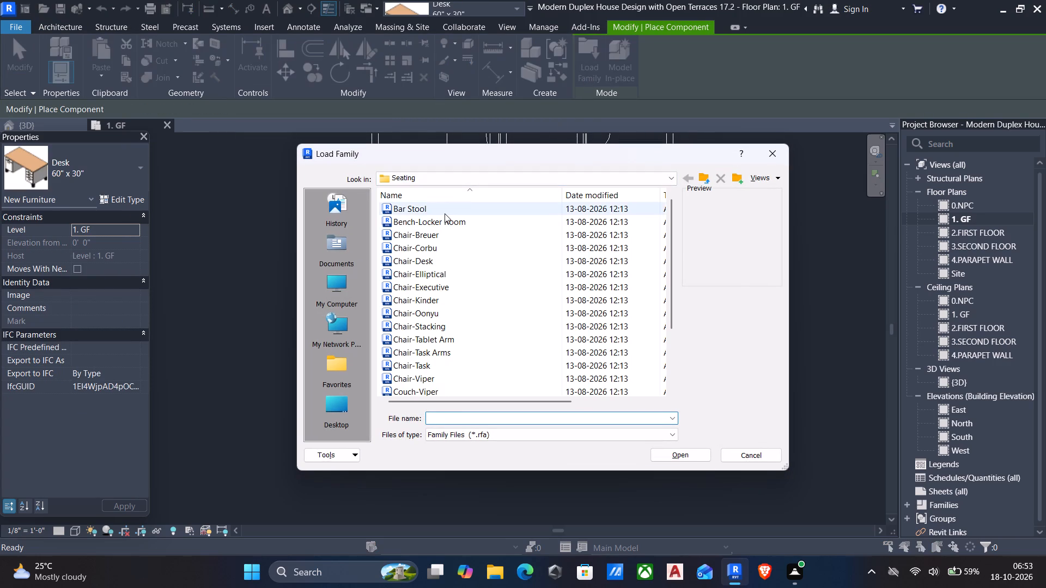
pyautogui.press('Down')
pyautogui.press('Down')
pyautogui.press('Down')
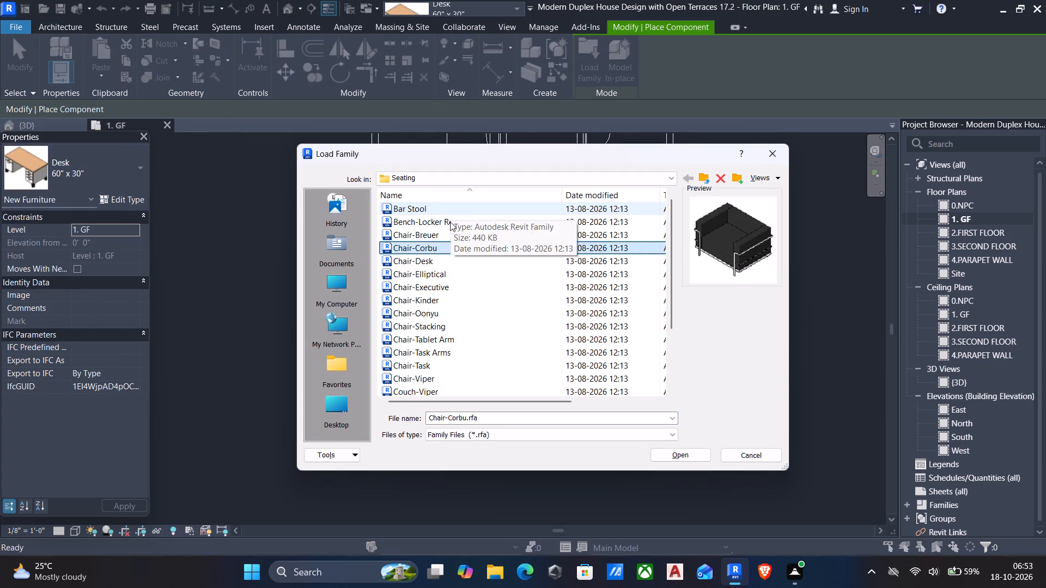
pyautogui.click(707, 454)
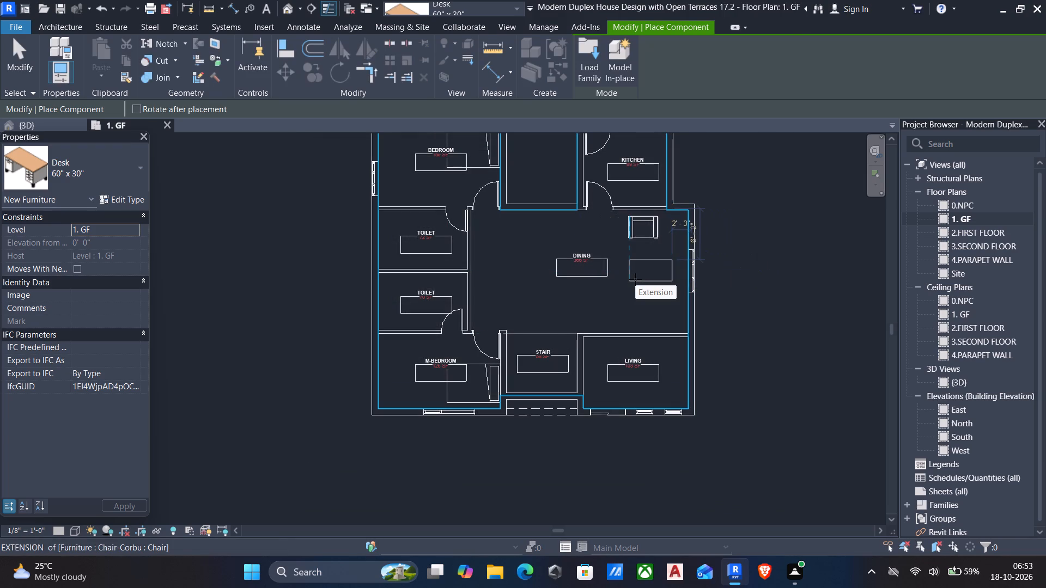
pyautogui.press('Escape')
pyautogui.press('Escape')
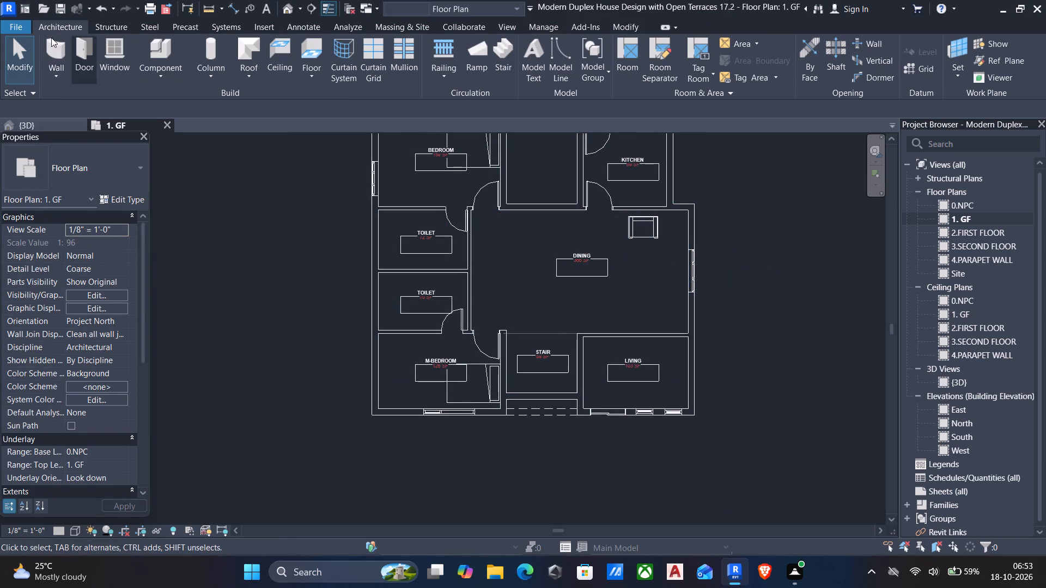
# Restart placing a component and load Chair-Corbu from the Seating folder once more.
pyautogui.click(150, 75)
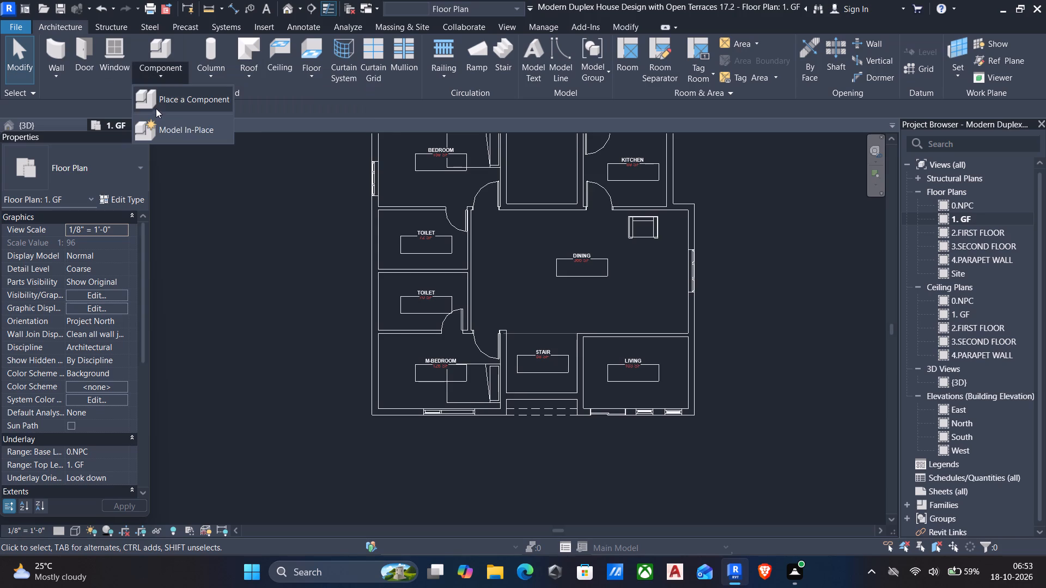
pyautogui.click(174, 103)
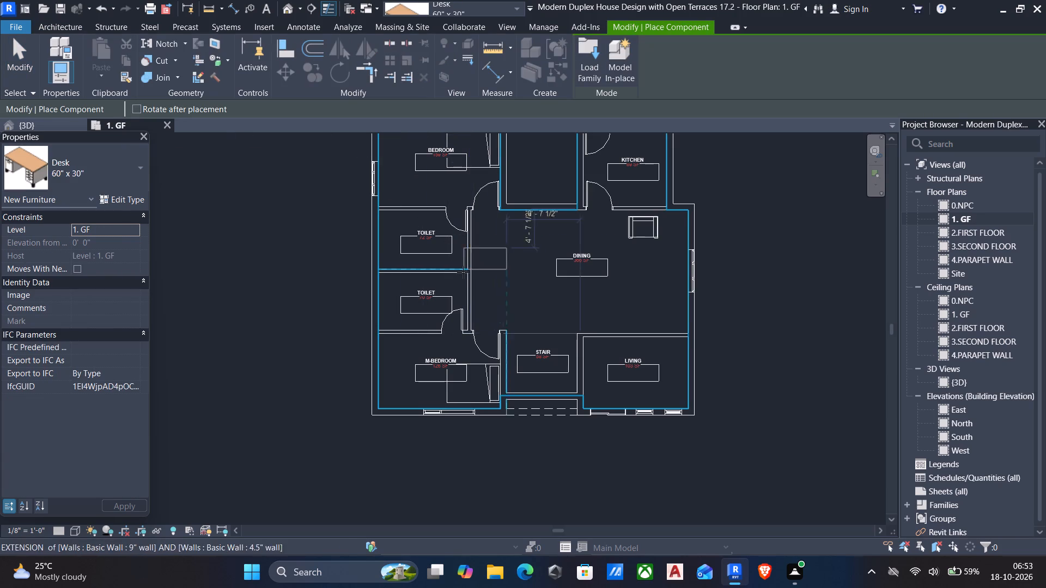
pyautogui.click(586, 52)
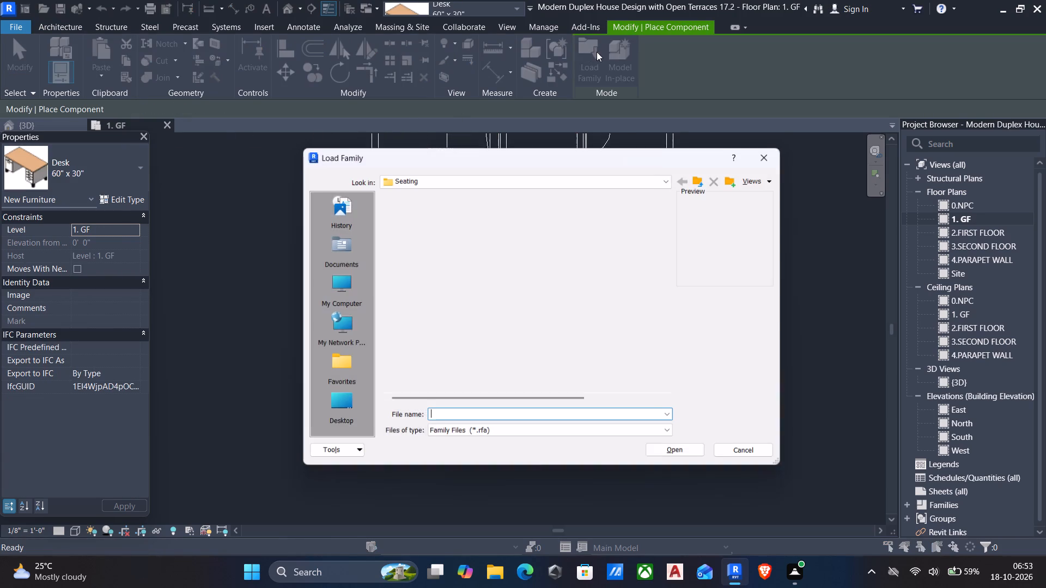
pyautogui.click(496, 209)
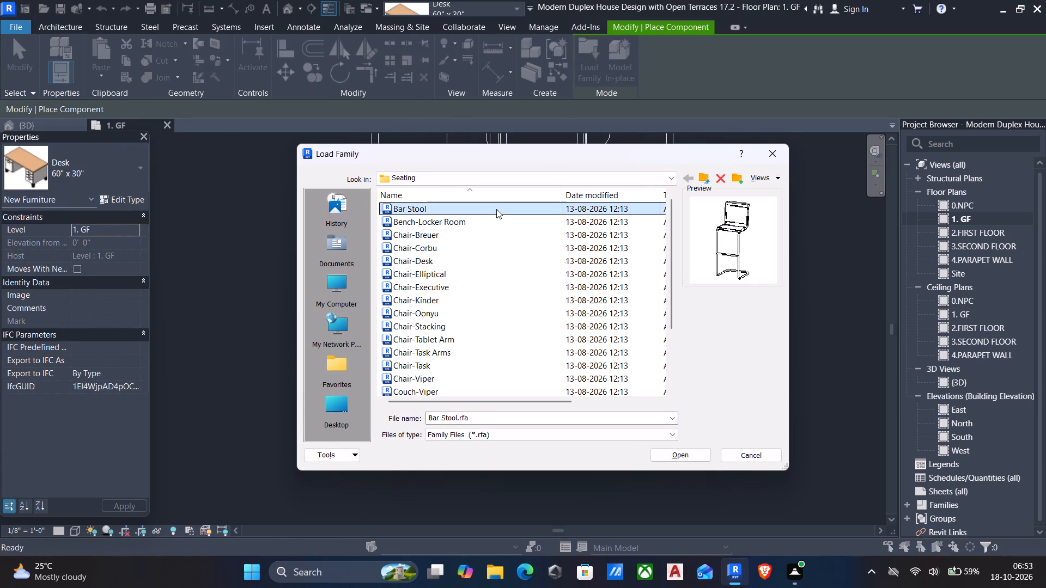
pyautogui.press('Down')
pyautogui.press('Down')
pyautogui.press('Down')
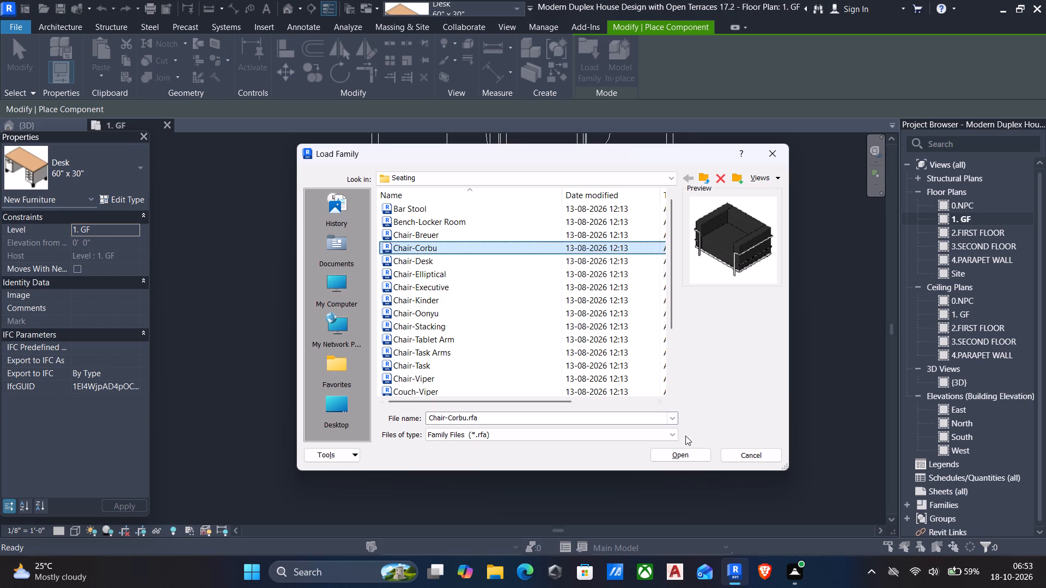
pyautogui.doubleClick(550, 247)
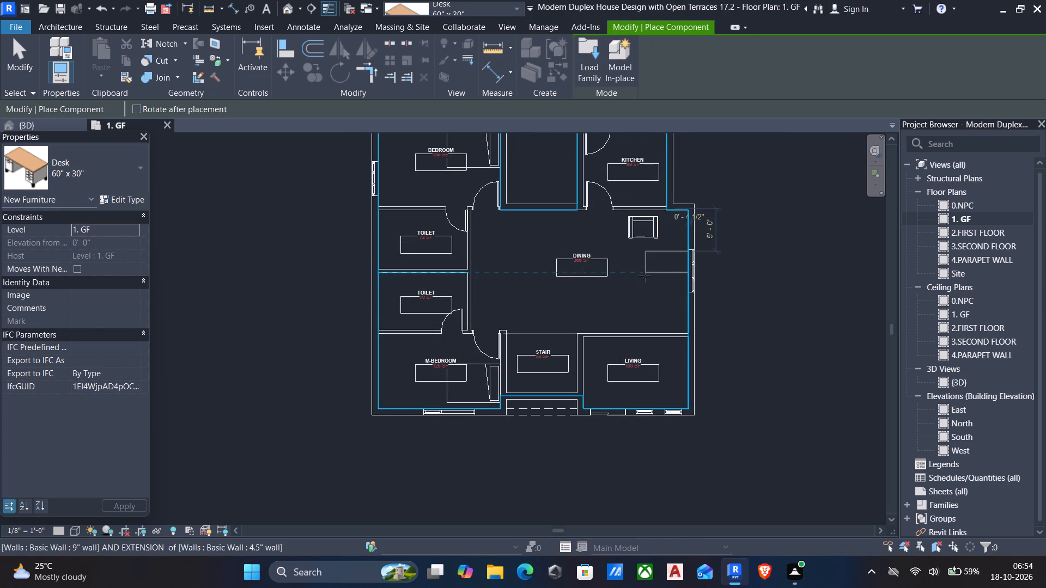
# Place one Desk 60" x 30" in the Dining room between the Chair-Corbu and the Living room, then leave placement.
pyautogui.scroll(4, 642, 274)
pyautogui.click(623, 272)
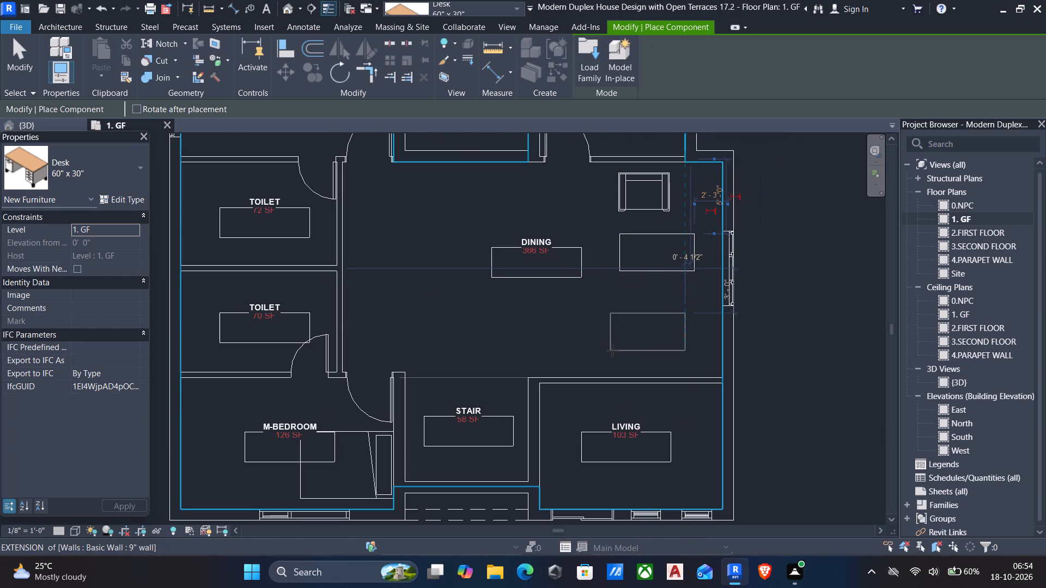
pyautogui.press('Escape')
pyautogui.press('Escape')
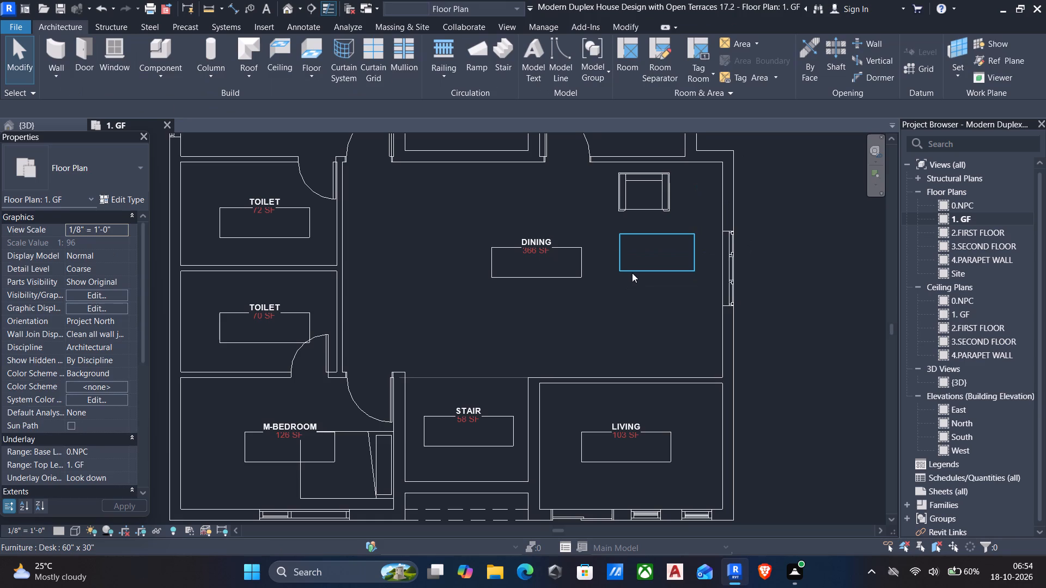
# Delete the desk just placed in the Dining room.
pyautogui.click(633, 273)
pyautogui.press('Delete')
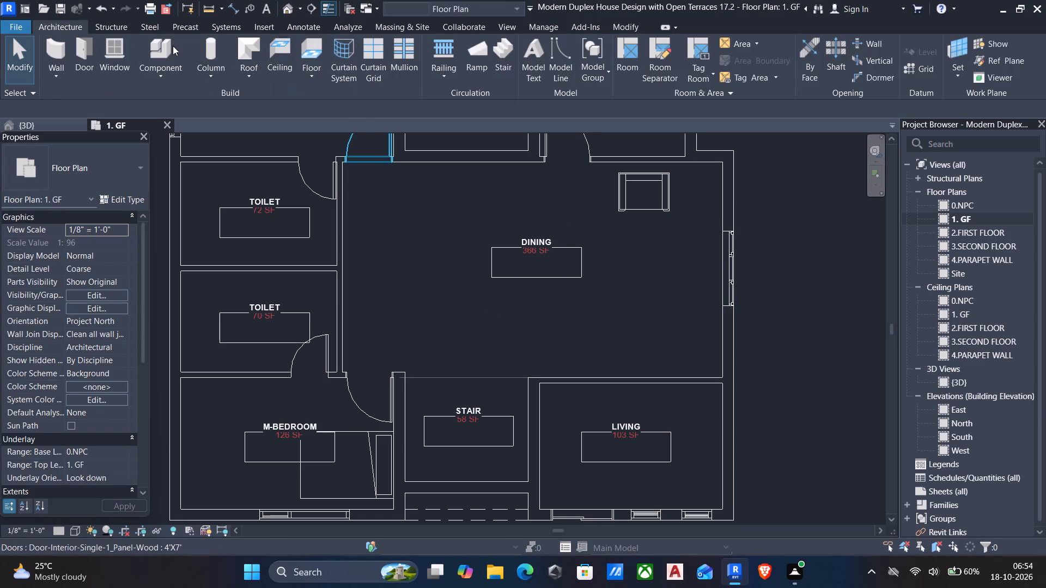
# Restart placing a component, browse the Tables folder of the Furniture library for loading and select Table-Coffee Mies.
pyautogui.click(149, 80)
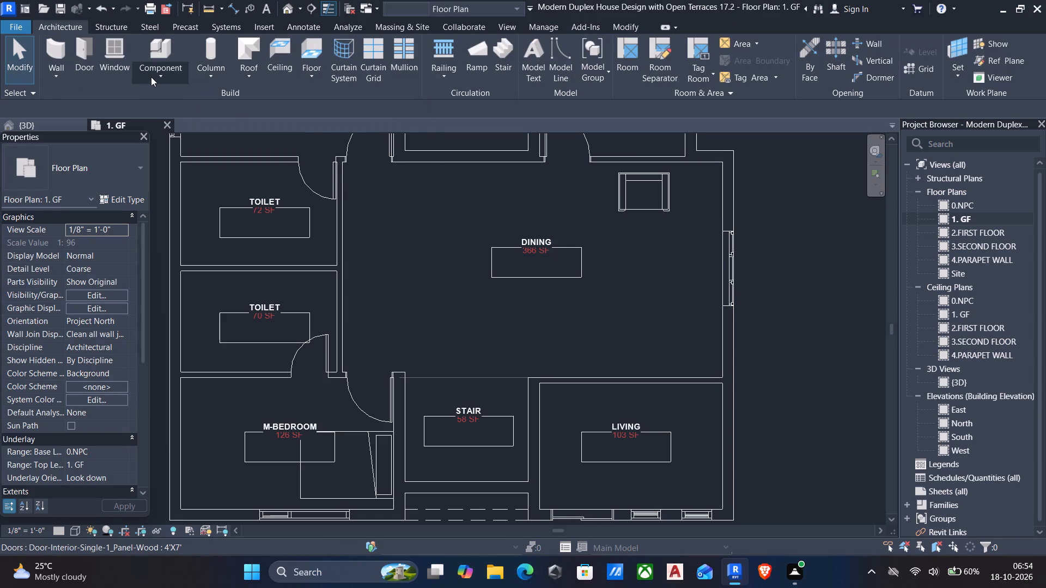
pyautogui.click(183, 106)
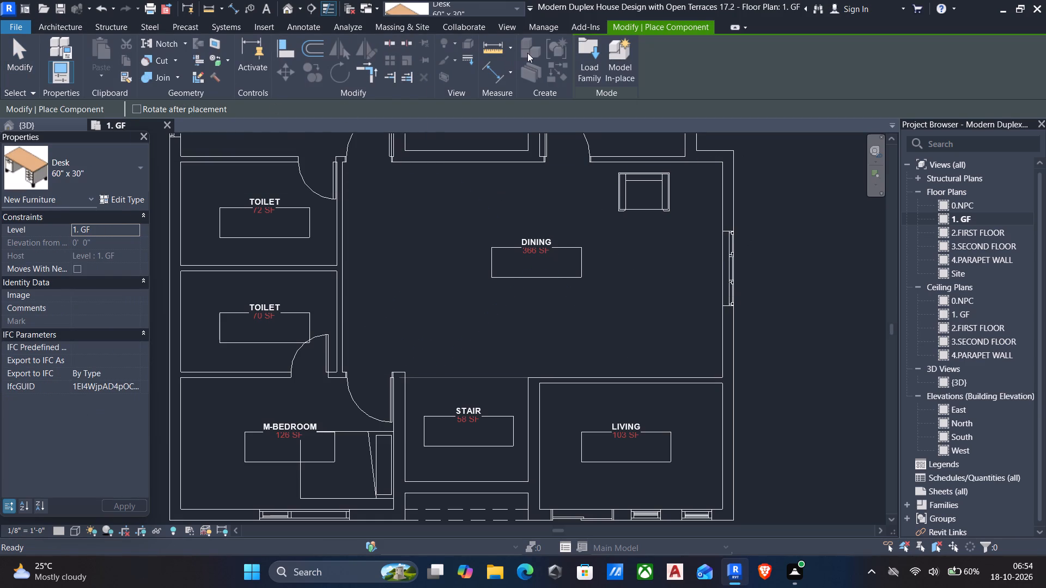
pyautogui.click(577, 50)
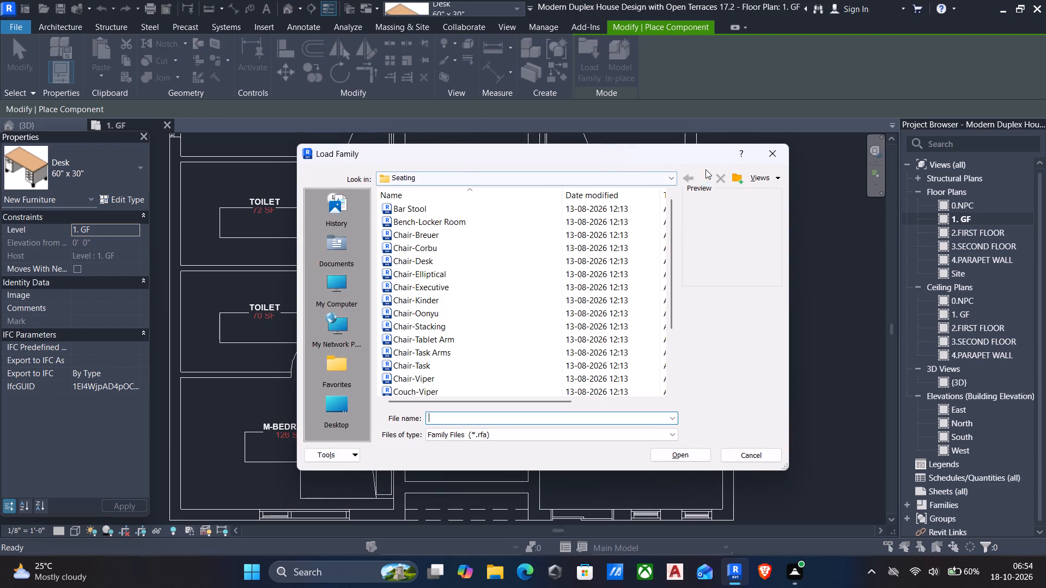
pyautogui.click(704, 175)
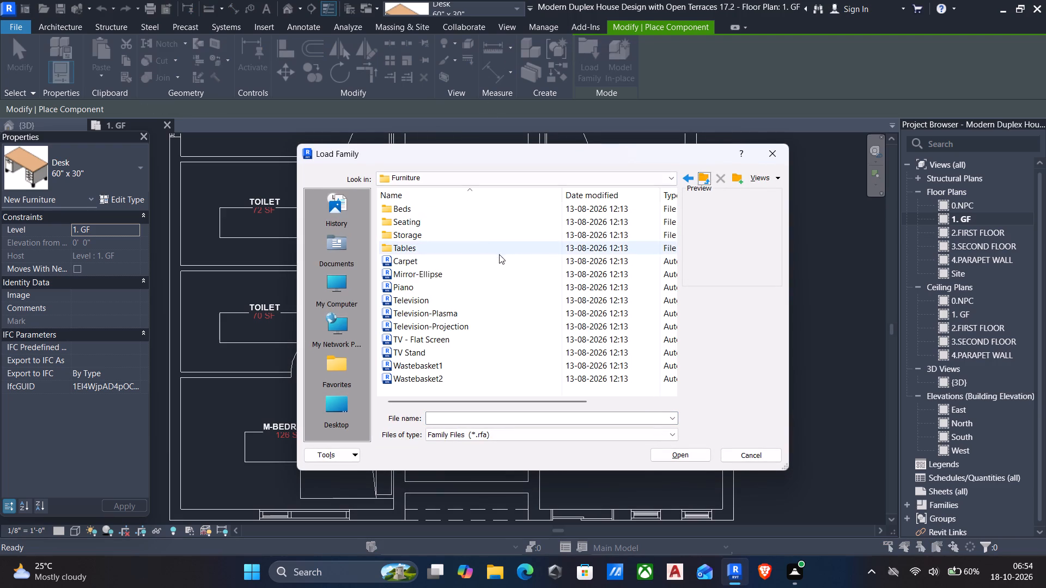
pyautogui.doubleClick(386, 244)
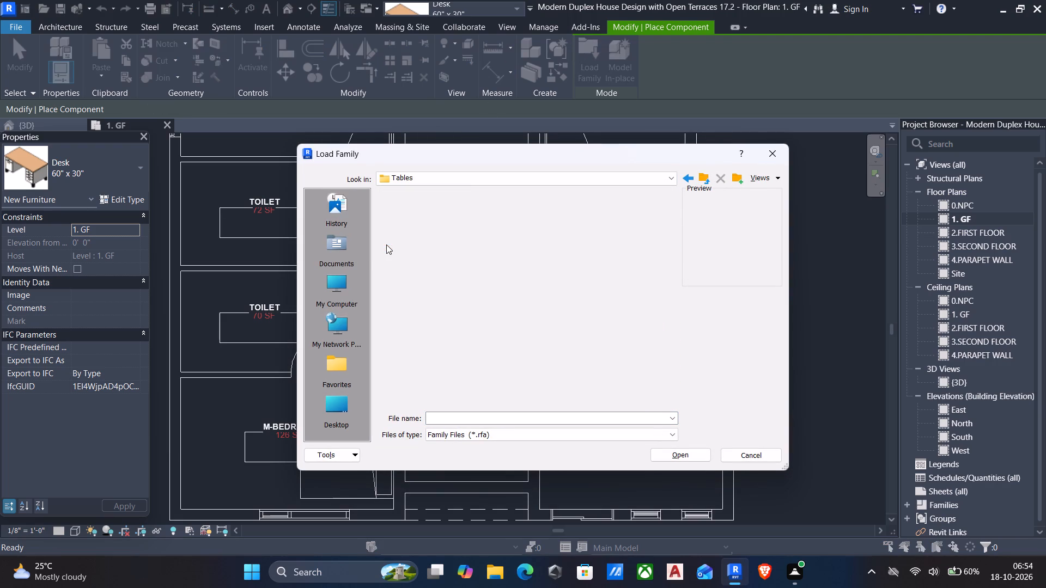
pyautogui.click(410, 214)
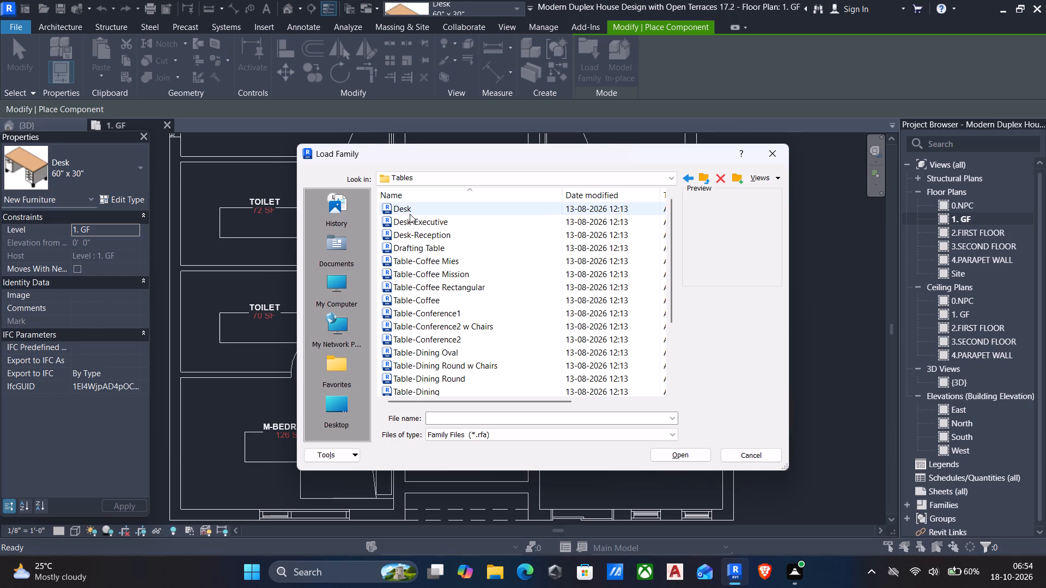
pyautogui.press('Down')
pyautogui.press('Down')
pyautogui.press('Down')
pyautogui.press('Down')
pyautogui.press('Down')
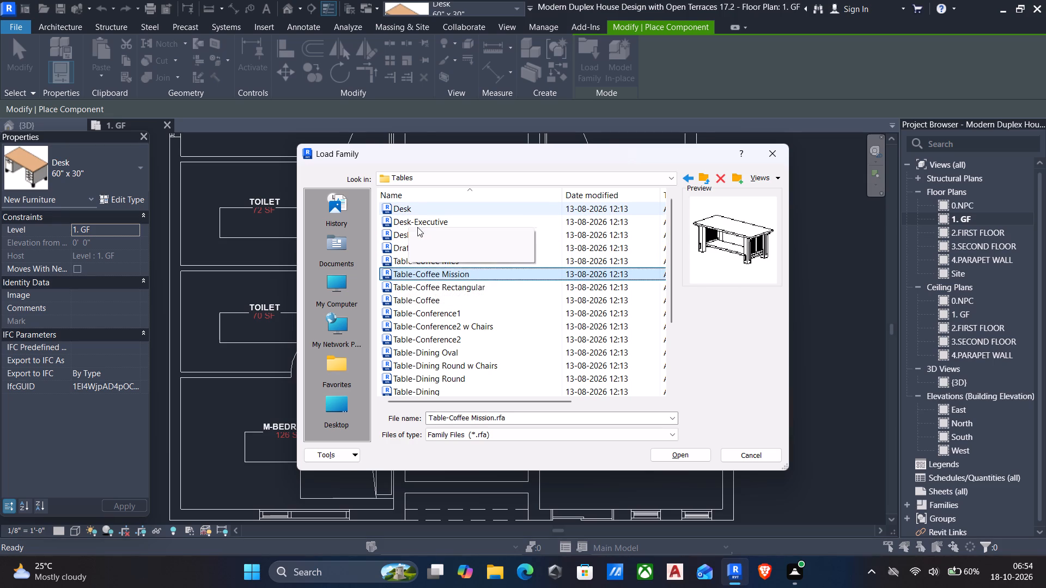
pyautogui.press('Up')
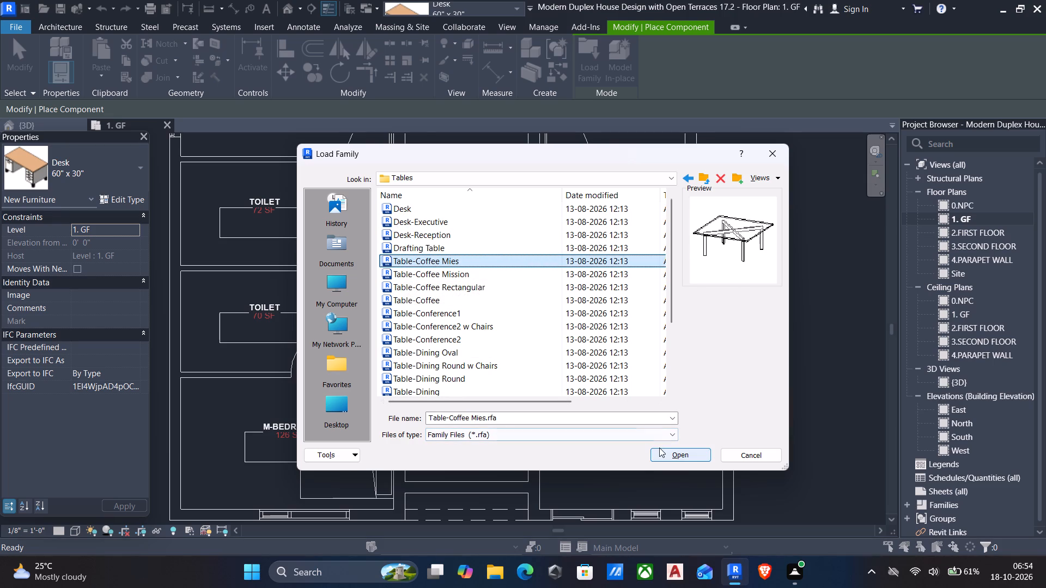
pyautogui.keyDown('ctrl'); pyautogui.click(473, 264); pyautogui.keyUp('ctrl')
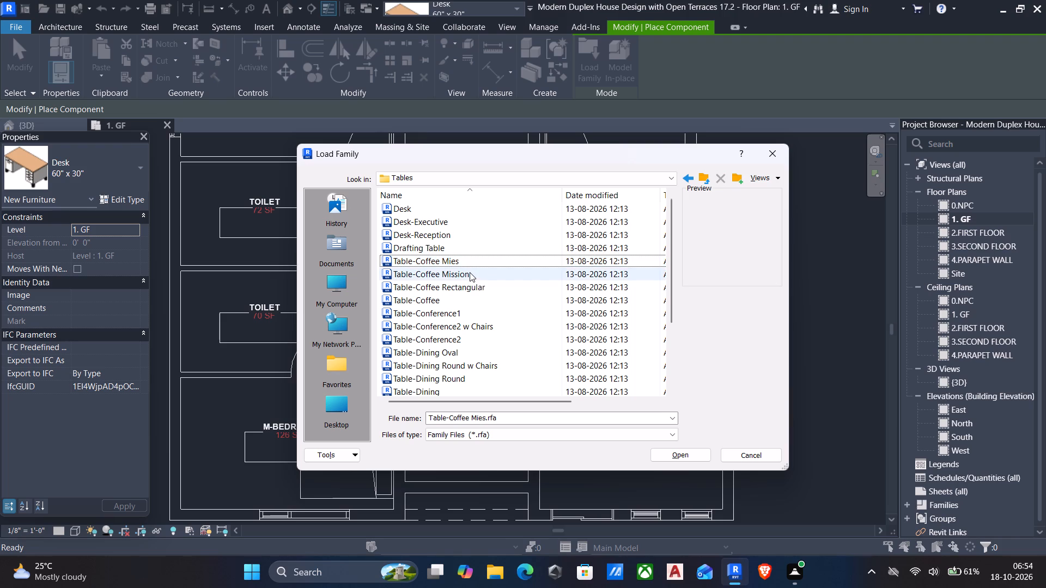
pyautogui.keyDown('ctrl'); pyautogui.click(471, 265); pyautogui.keyUp('ctrl')
# Check the dining table families, including Table-Dining Round w Chairs, and load Table-Coffee Mies for placement.
pyautogui.keyDown('ctrl'); pyautogui.scroll(-3, 471, 310); pyautogui.keyUp('ctrl')
pyautogui.scroll(-2, 471, 312)
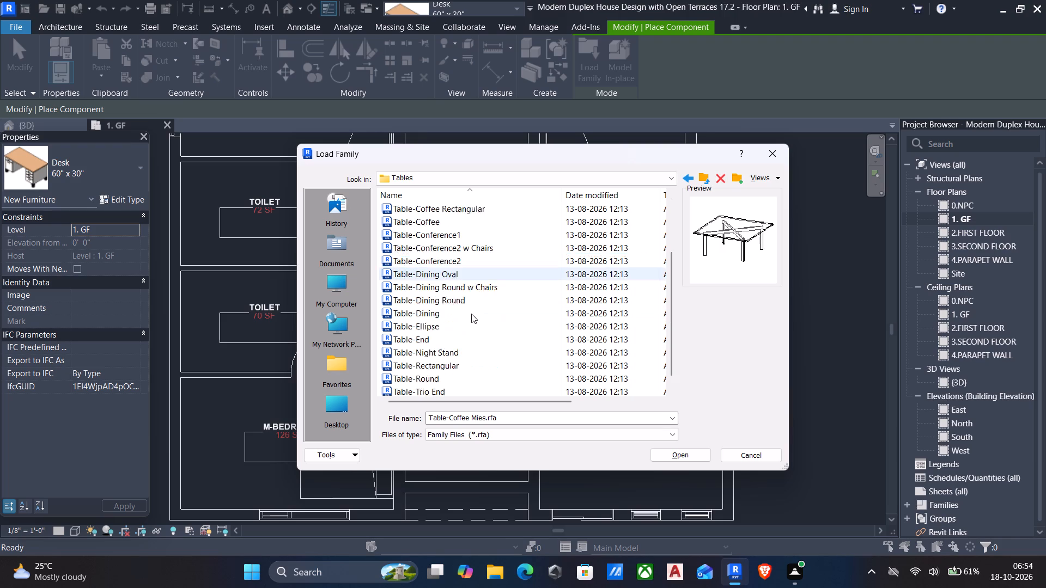
pyautogui.scroll(-6, 471, 314)
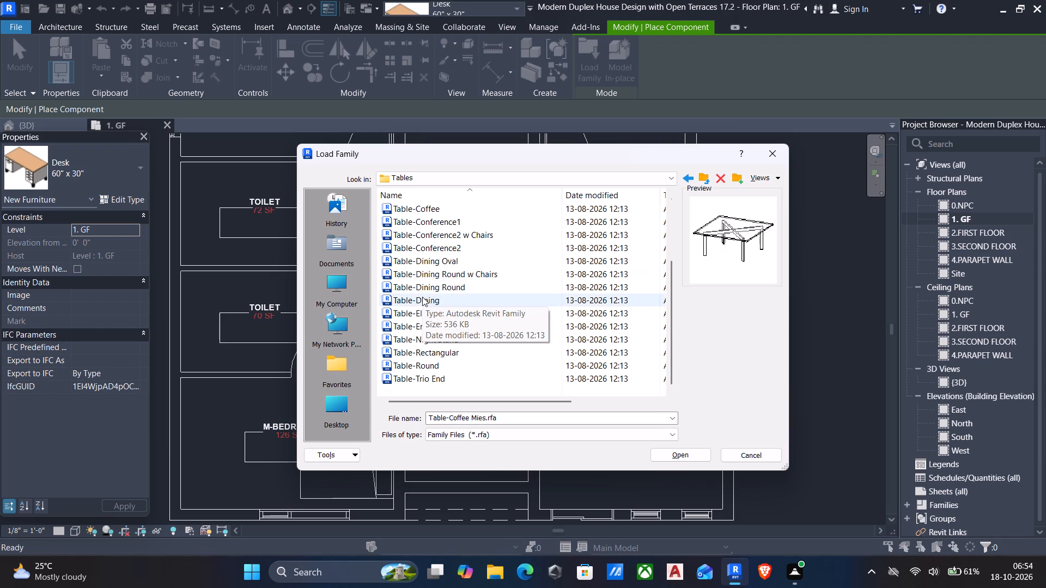
pyautogui.keyDown('ctrl'); pyautogui.click(422, 286); pyautogui.keyUp('ctrl')
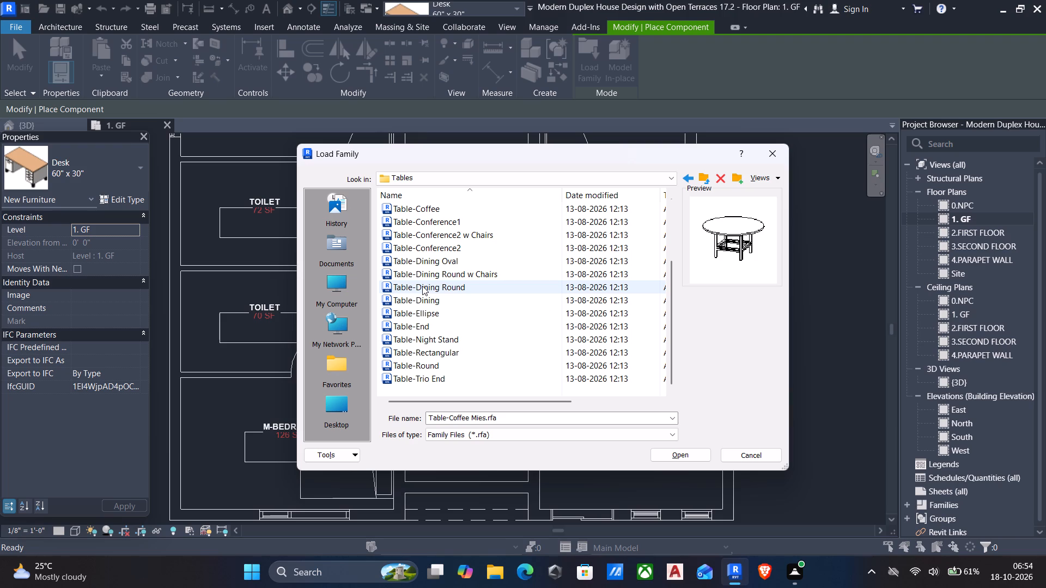
pyautogui.keyDown('ctrl'); pyautogui.click(422, 286); pyautogui.keyUp('ctrl')
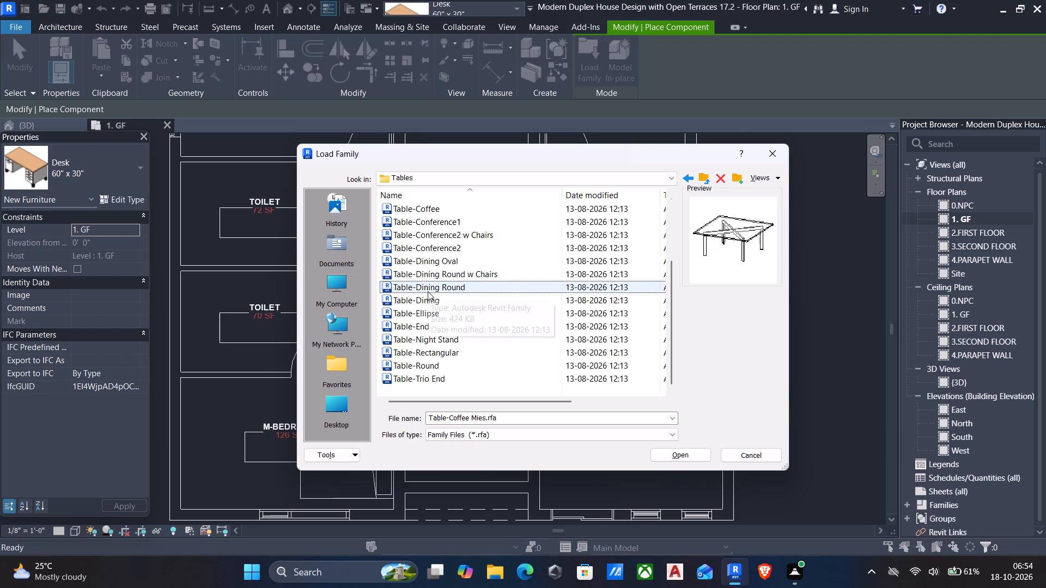
pyautogui.keyDown('ctrl'); pyautogui.click(431, 285); pyautogui.keyUp('ctrl')
pyautogui.keyDown('ctrl'); pyautogui.click(431, 285); pyautogui.keyUp('ctrl')
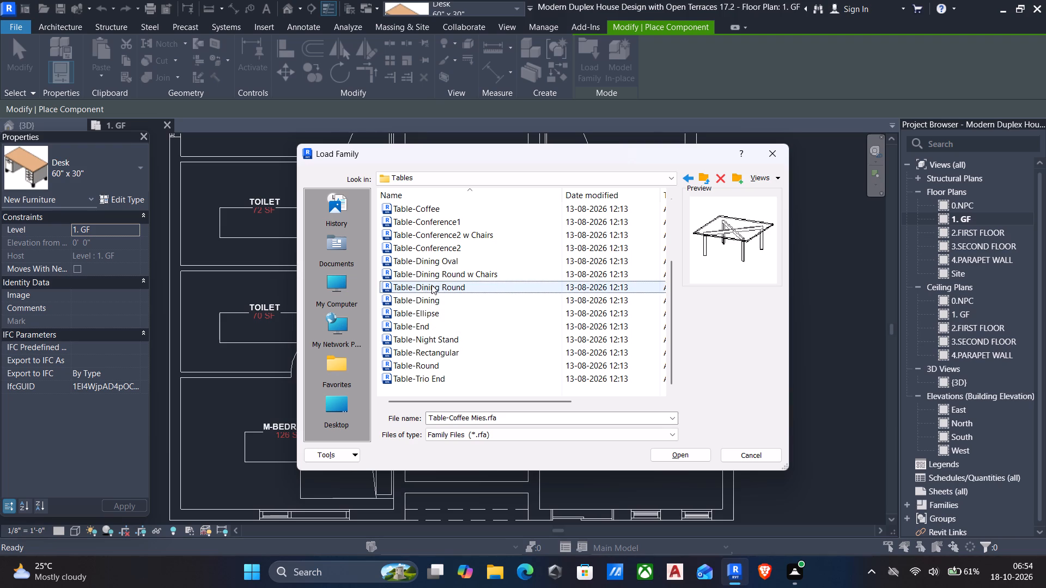
pyautogui.keyDown('ctrl'); pyautogui.click(431, 285); pyautogui.keyUp('ctrl')
pyautogui.keyDown('ctrl'); pyautogui.click(431, 285); pyautogui.keyUp('ctrl')
pyautogui.keyDown('ctrl'); pyautogui.click(441, 274); pyautogui.keyUp('ctrl')
pyautogui.scroll(5, 441, 274)
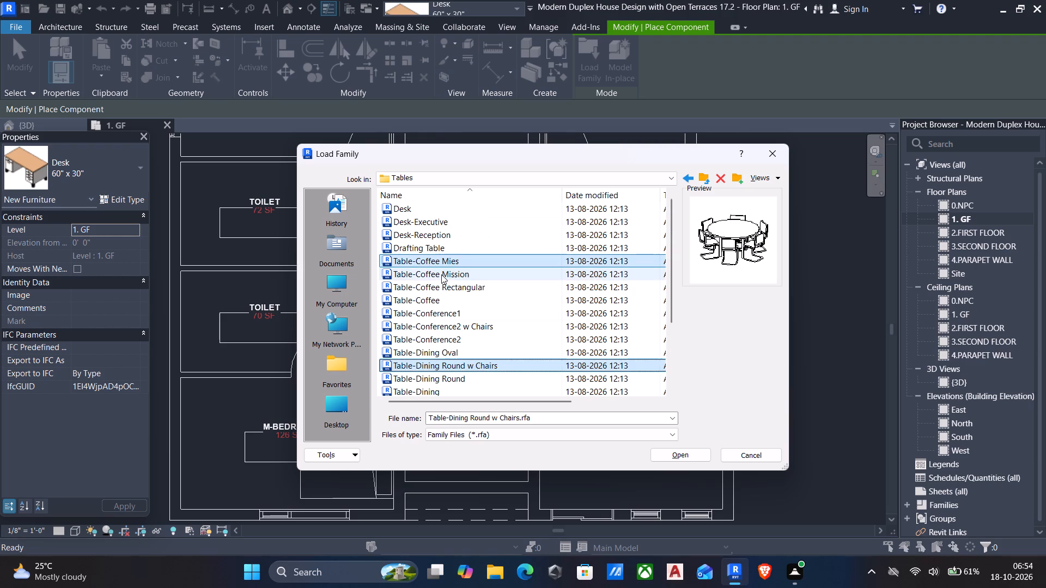
pyautogui.scroll(5, 441, 274)
pyautogui.click(686, 452)
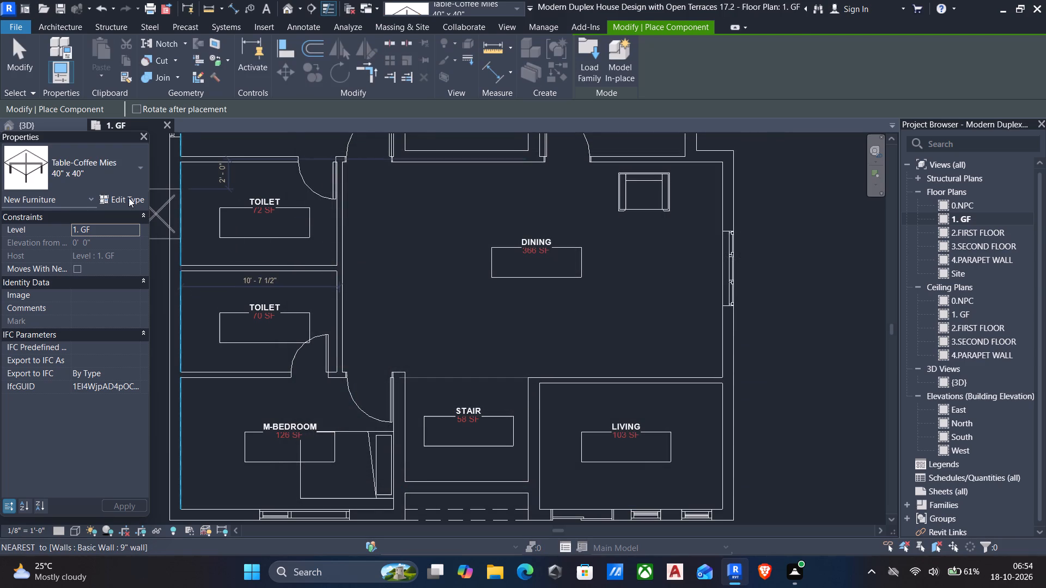
# Place one Table-Coffee Mies 40" x 40" in the Dining room, about 5'-0" from the exterior window wall and 5'-5 1/2" from the Kitchen wall.
pyautogui.moveTo(577, 356); pyautogui.dragTo(555, 301, button='middle')
pyautogui.scroll(-1, 558, 330)
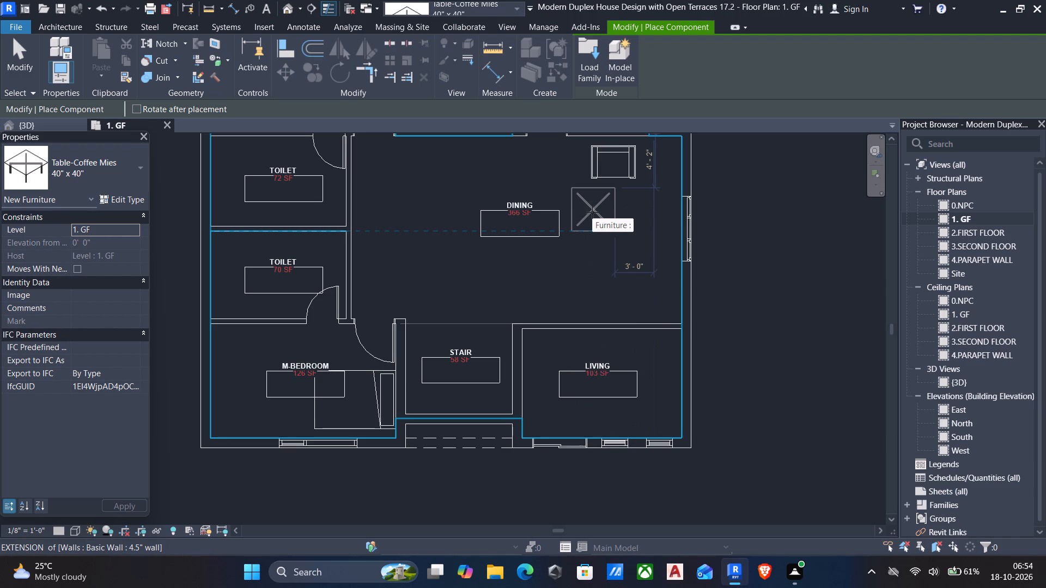
pyautogui.moveTo(592, 213); pyautogui.dragTo(591, 243, button='middle')
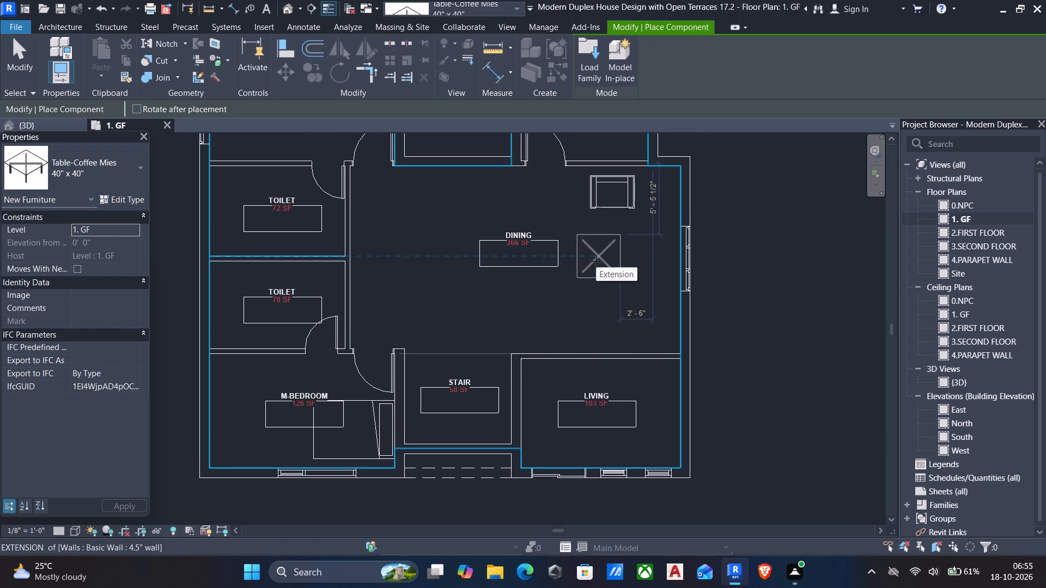
pyautogui.click(597, 261)
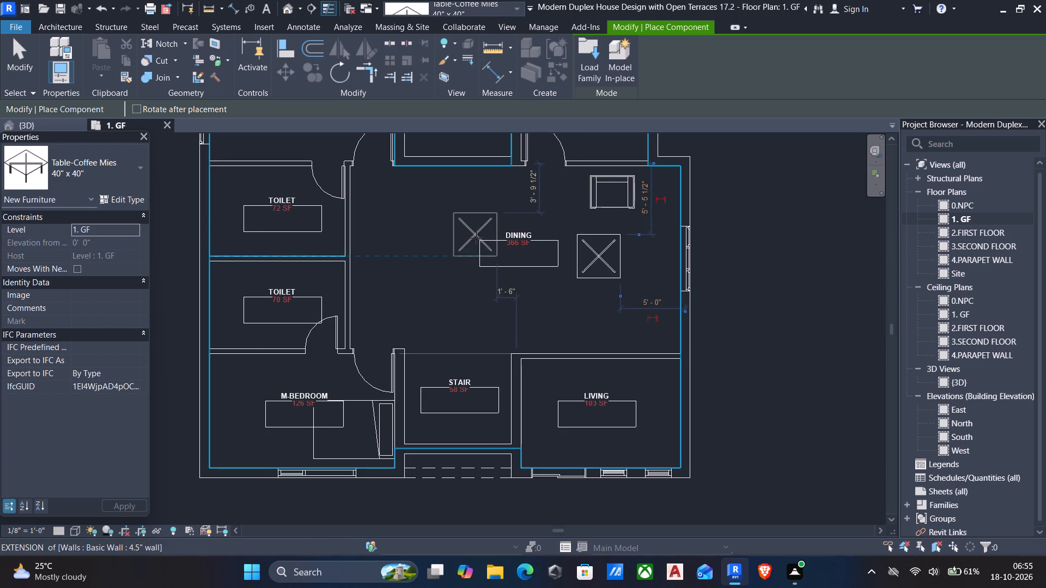
# Place one Table-Dining Round w Chairs, 60" Diameter, in the Dining room between the toilets and the coffee table.
pyautogui.click(90, 161)
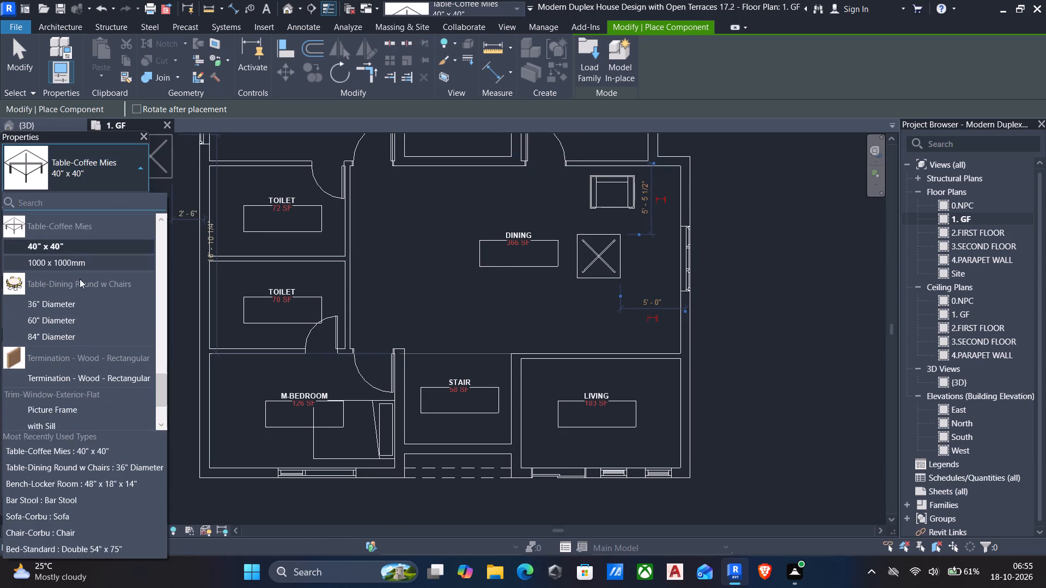
pyautogui.click(58, 319)
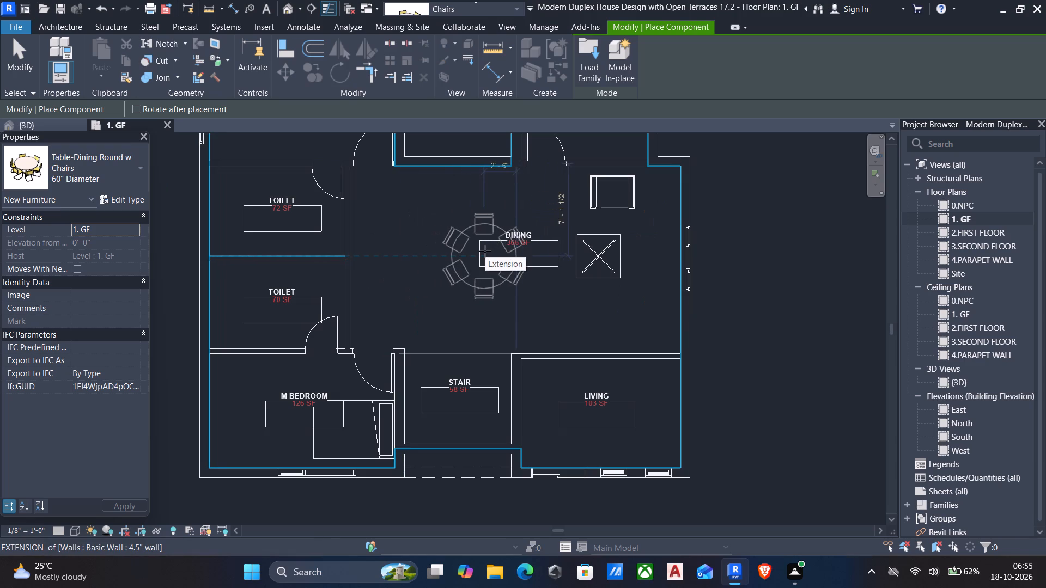
pyautogui.click(485, 251)
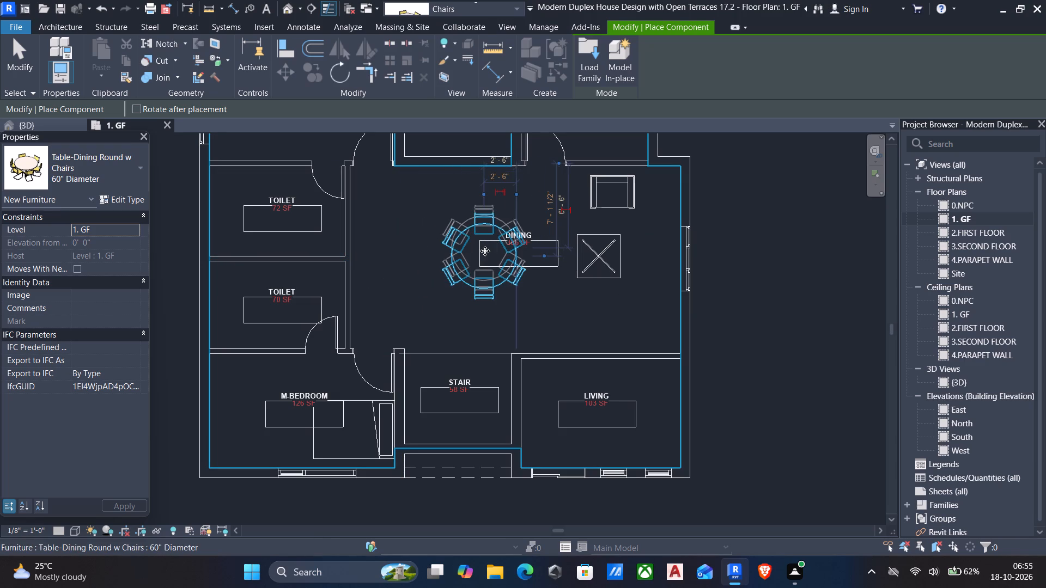
pyautogui.press('Escape')
pyautogui.press('Escape')
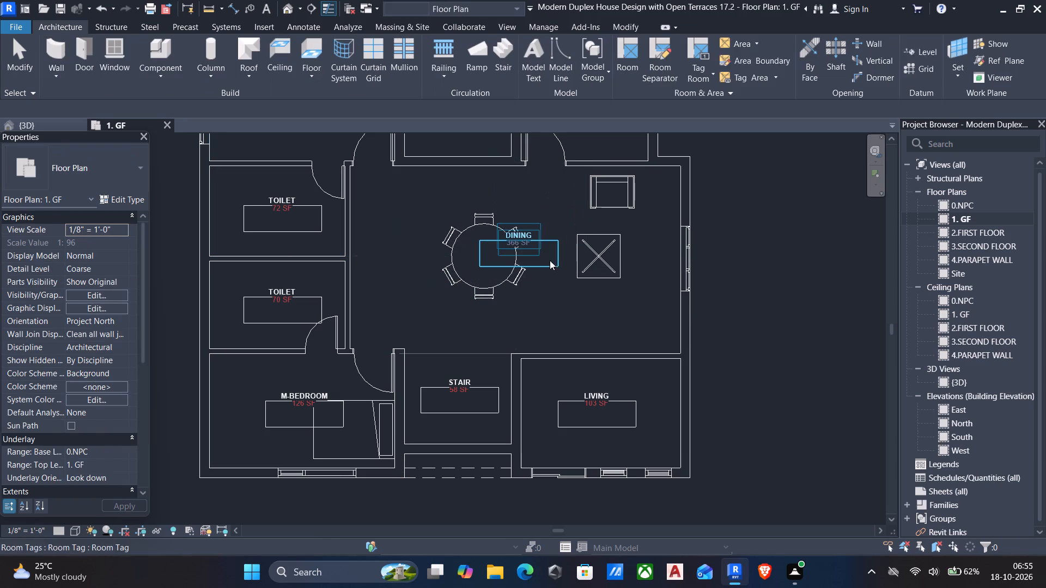
# Move the DINING room tag so that its text sits centred over the round dining table.
pyautogui.click(534, 235)
pyautogui.press('Left')
pyautogui.press('Left')
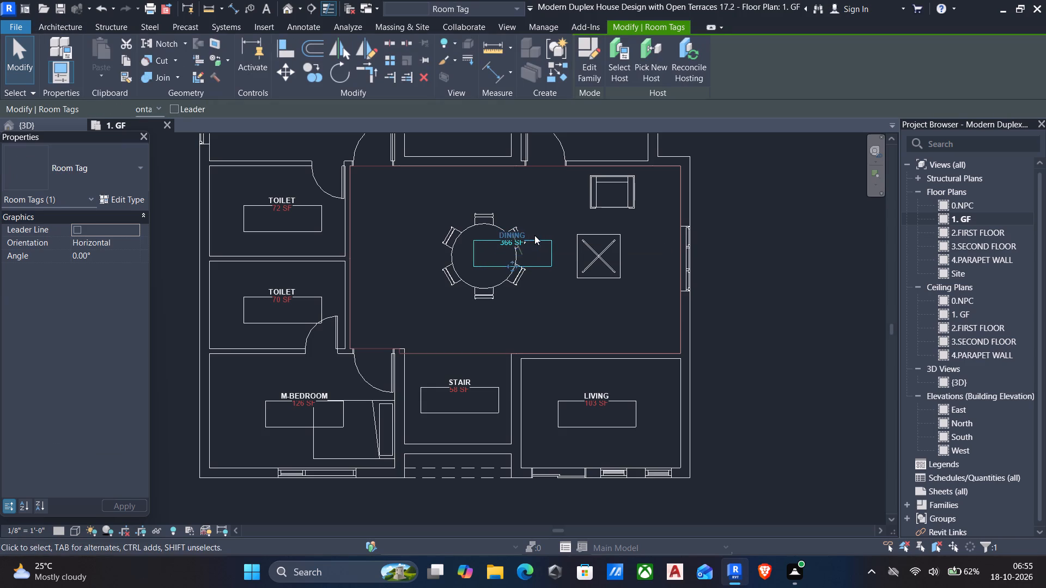
pyautogui.press('Left')
pyautogui.press('Left')
pyautogui.press('Left')
pyautogui.press('Left')
pyautogui.press('Left')
pyautogui.press('Left')
pyautogui.press('Left')
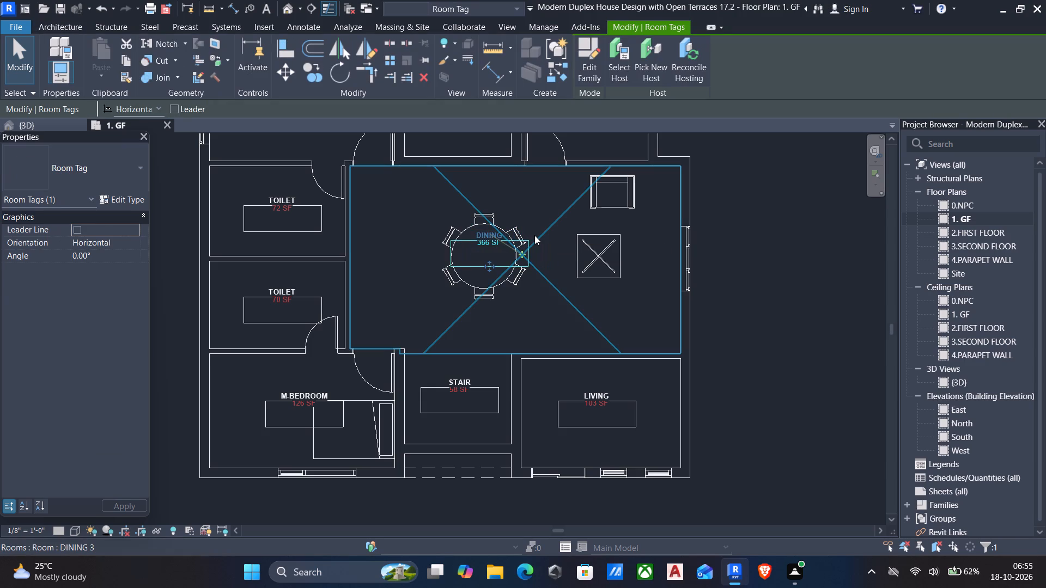
pyautogui.press('Left')
pyautogui.press('Left')
pyautogui.press('Left')
pyautogui.press('Down')
pyautogui.press('Down')
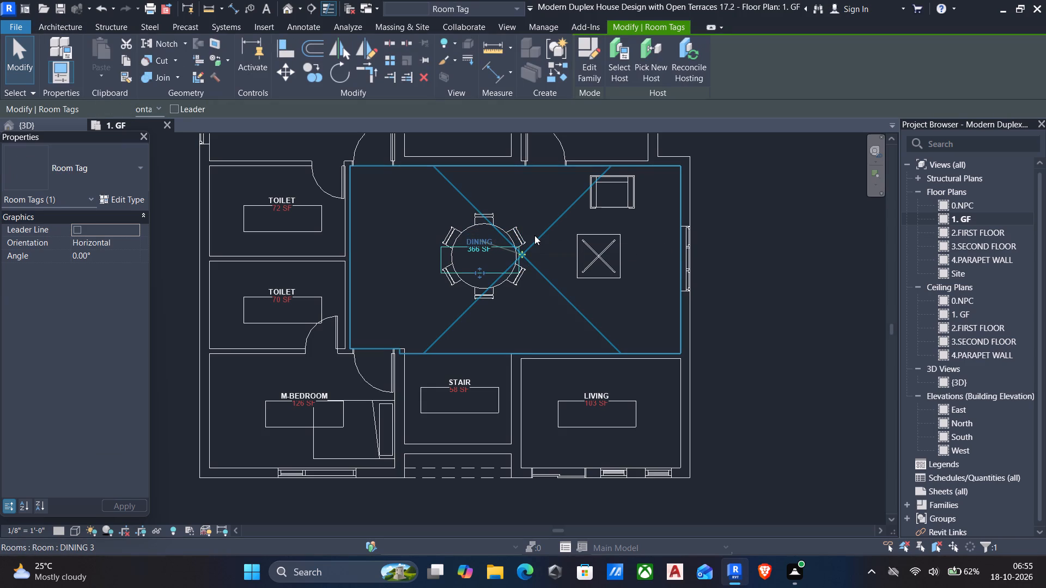
pyautogui.press('Down')
pyautogui.press('Down')
pyautogui.press('Down')
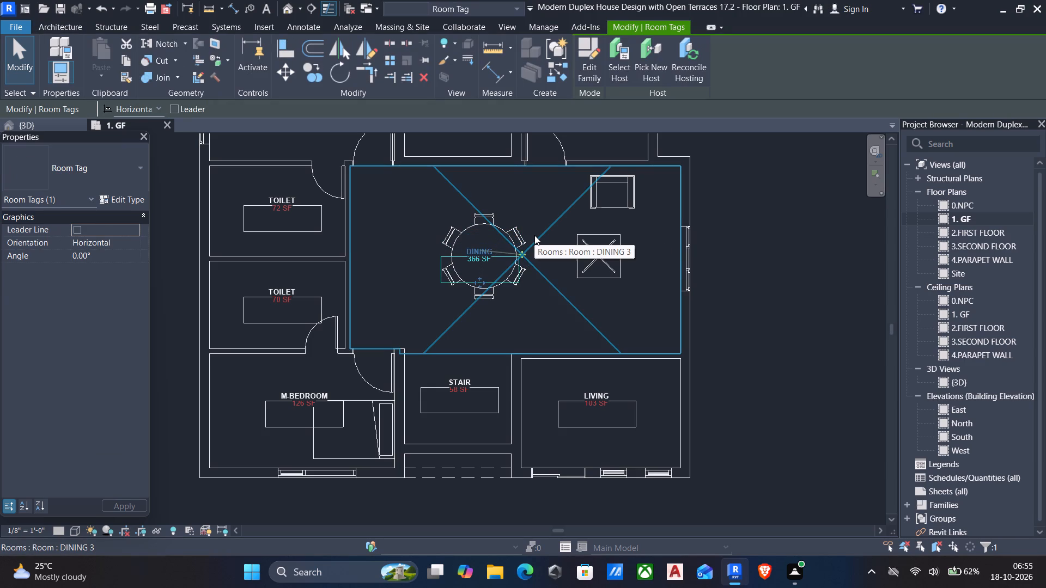
pyautogui.press('Right')
pyautogui.press('Up')
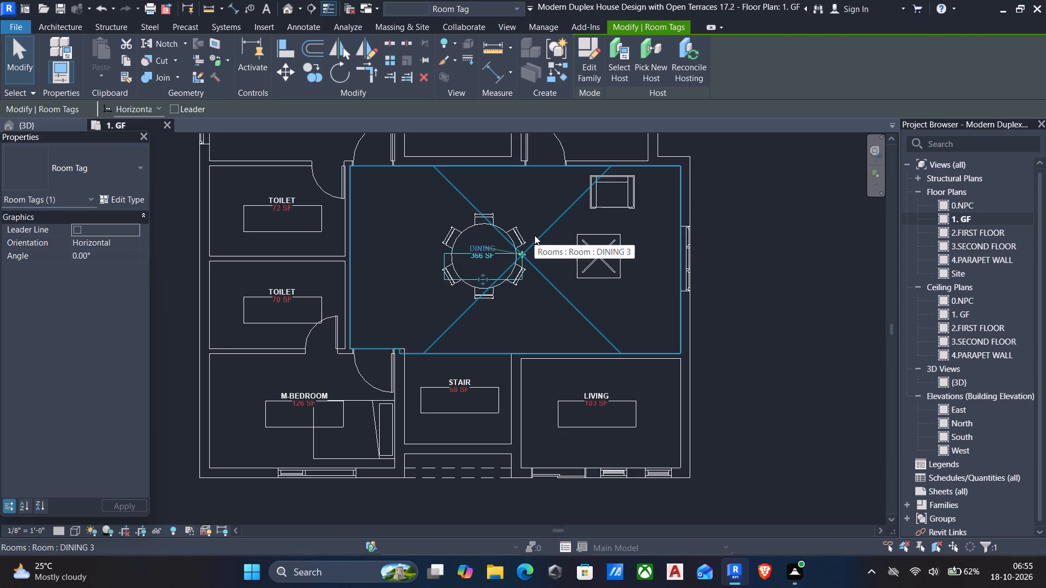
pyautogui.press('Escape')
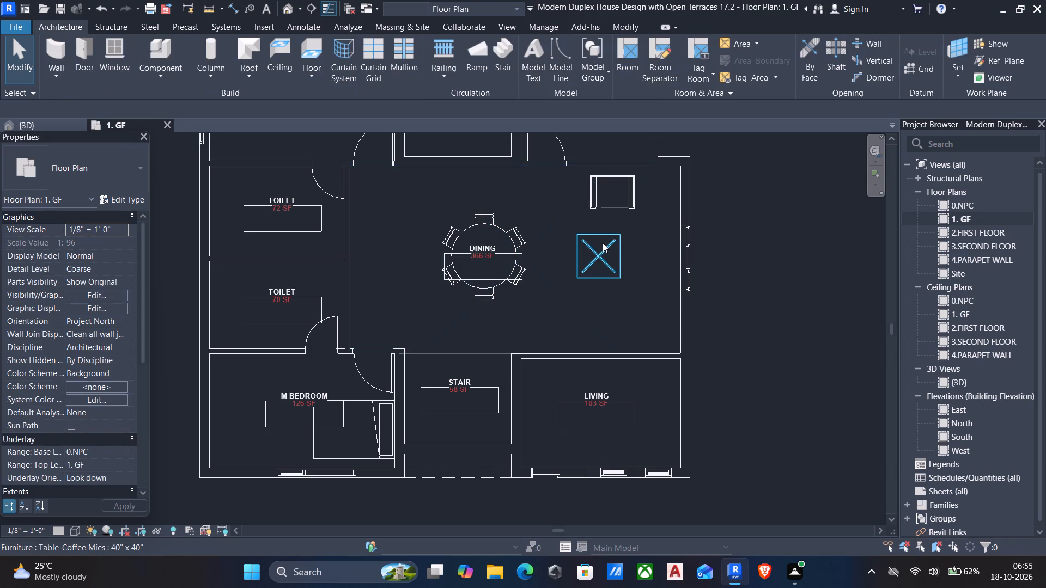
# Nudge the coffee table away from the Kitchen wall to about 5'-11 1/2" from it.
pyautogui.click(603, 243)
pyautogui.press('Down')
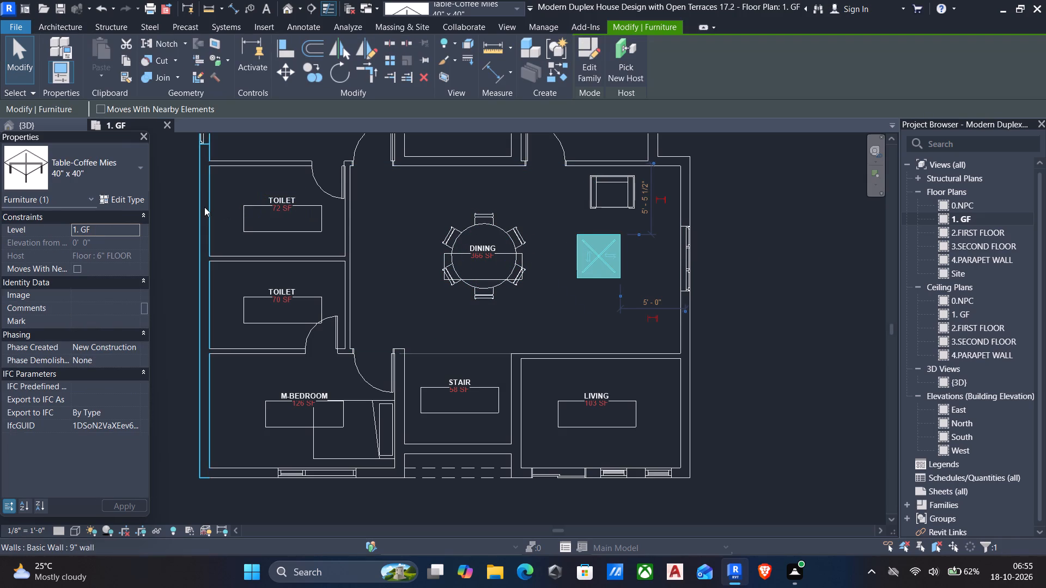
pyautogui.press('Down')
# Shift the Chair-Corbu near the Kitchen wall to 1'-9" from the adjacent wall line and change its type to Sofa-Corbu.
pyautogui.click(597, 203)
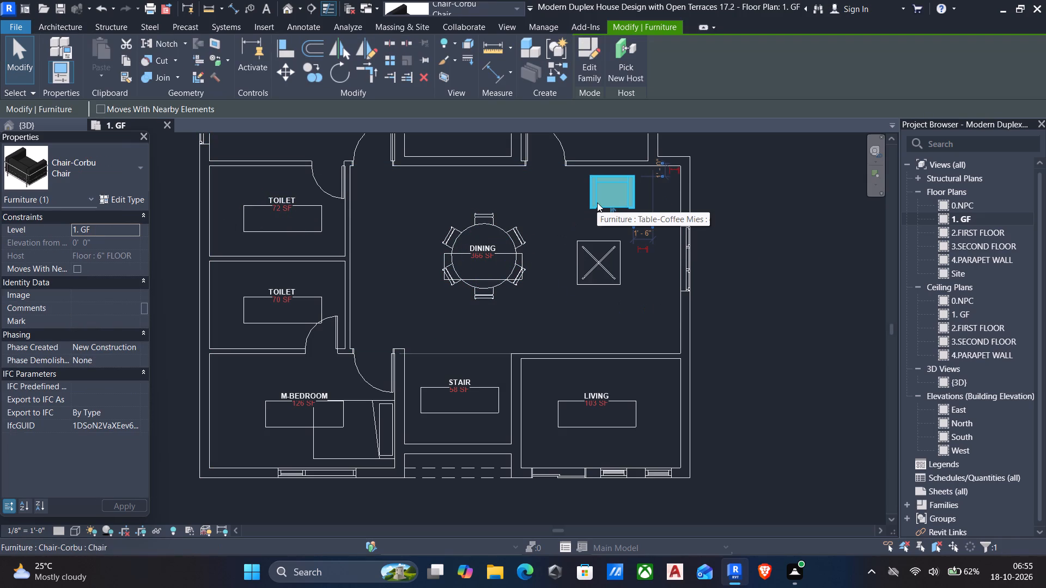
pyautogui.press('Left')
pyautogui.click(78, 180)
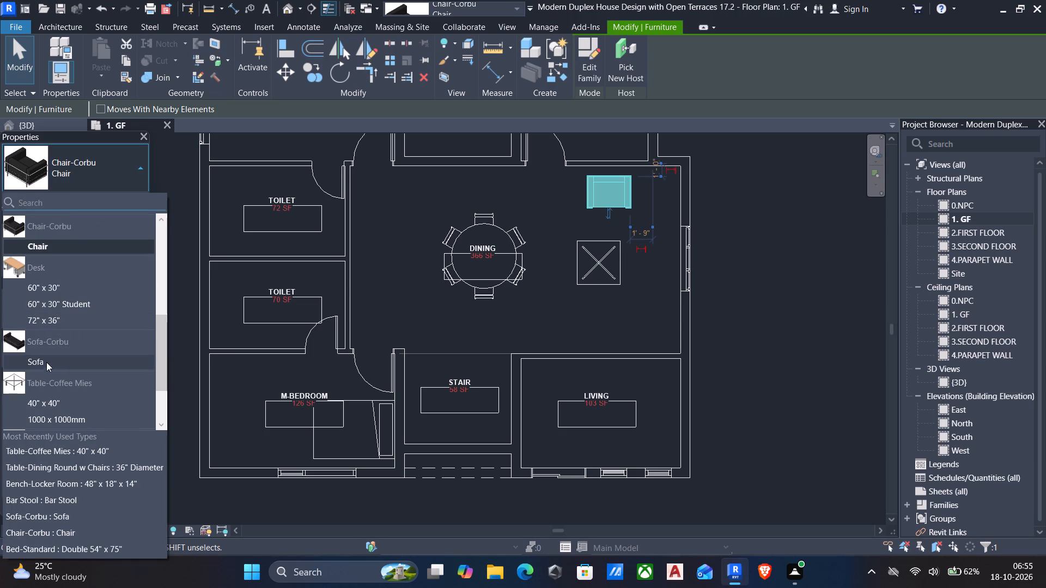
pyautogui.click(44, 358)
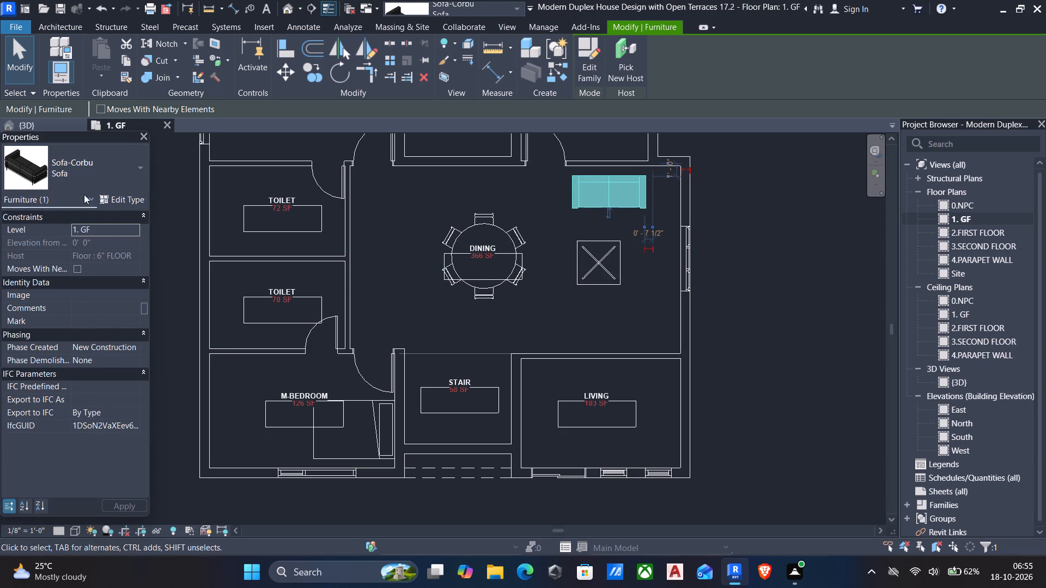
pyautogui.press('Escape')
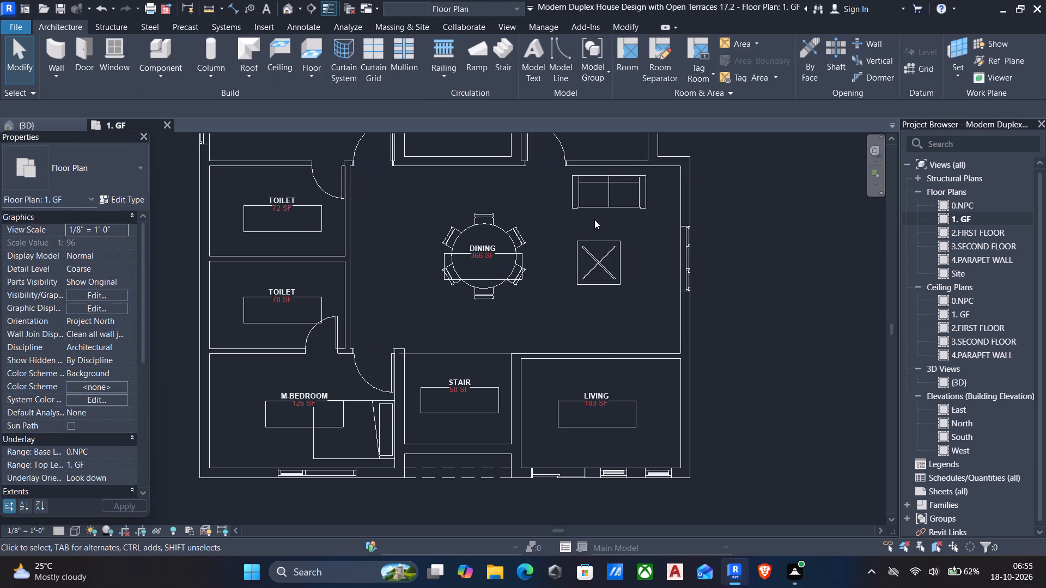
# Nudge the sofa slightly towards the coffee table and shift the coffee table to 4'-9" from the exterior window wall.
pyautogui.click(603, 204)
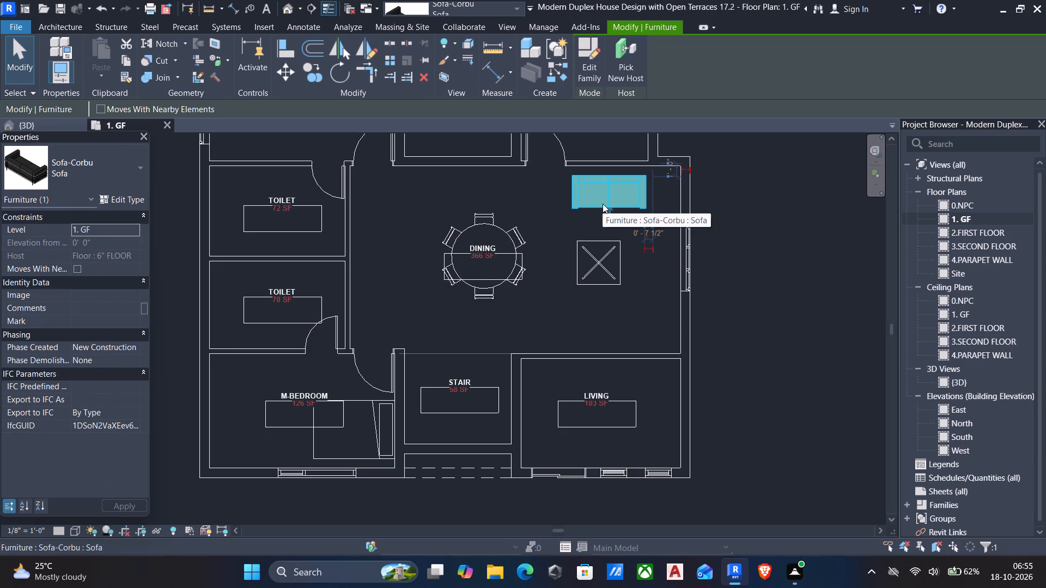
pyautogui.press('Down')
pyautogui.click(606, 264)
pyautogui.press('Right')
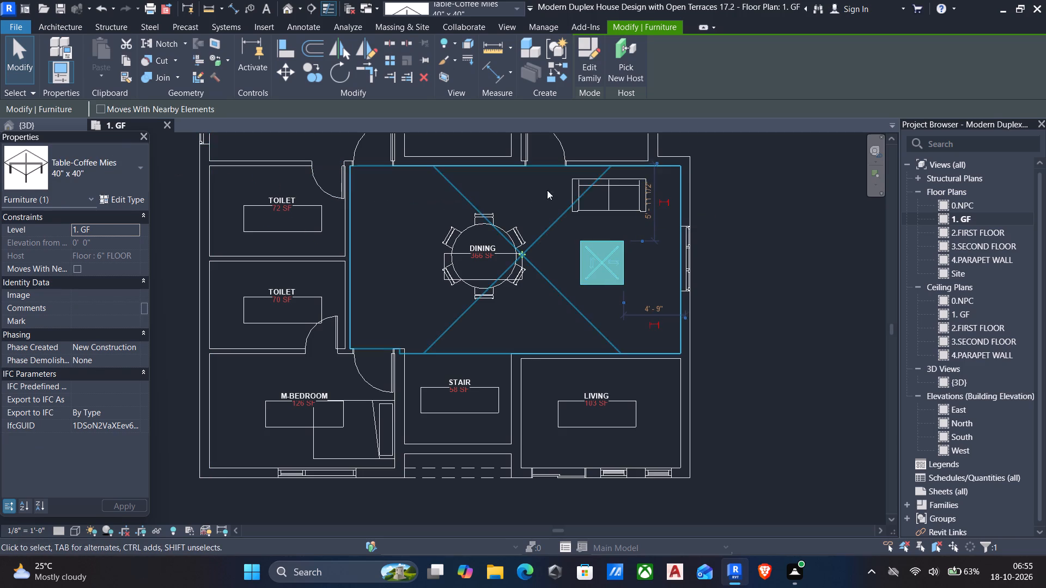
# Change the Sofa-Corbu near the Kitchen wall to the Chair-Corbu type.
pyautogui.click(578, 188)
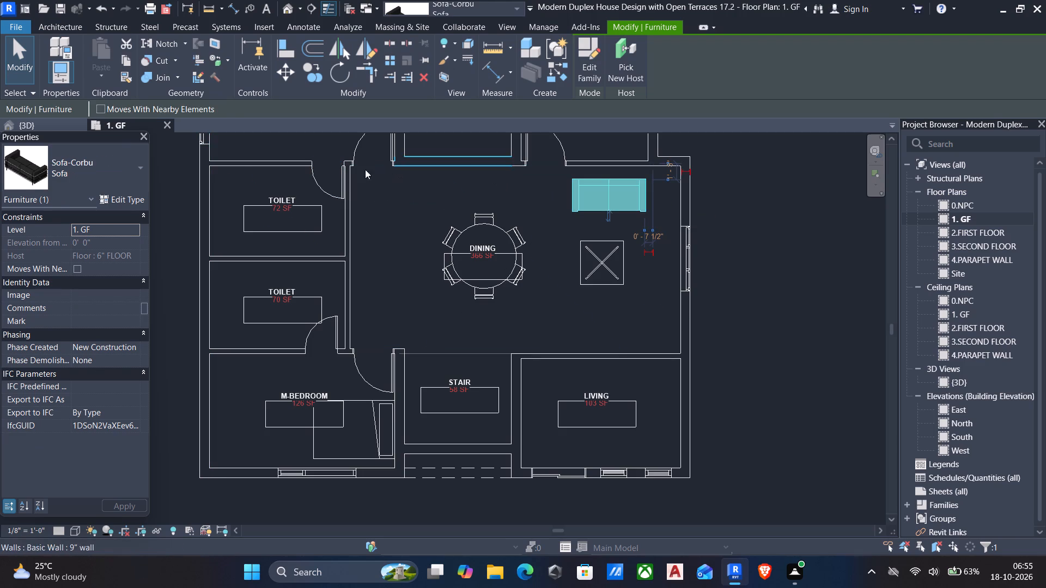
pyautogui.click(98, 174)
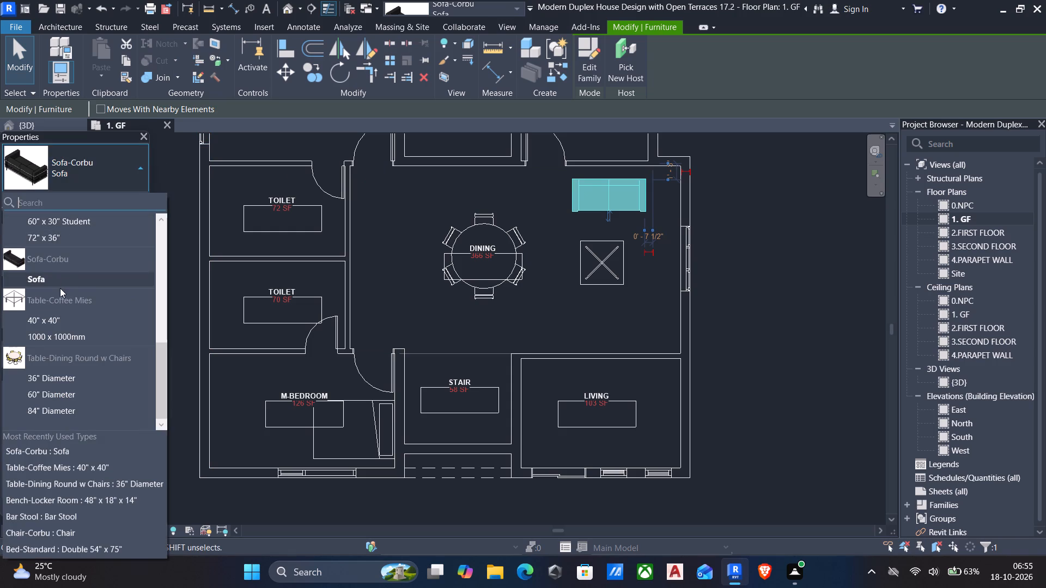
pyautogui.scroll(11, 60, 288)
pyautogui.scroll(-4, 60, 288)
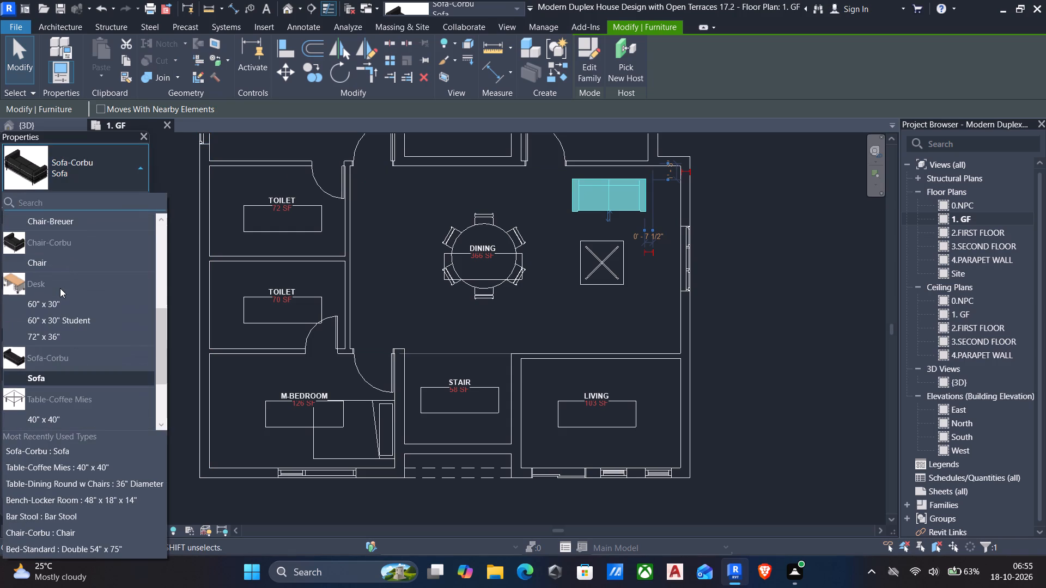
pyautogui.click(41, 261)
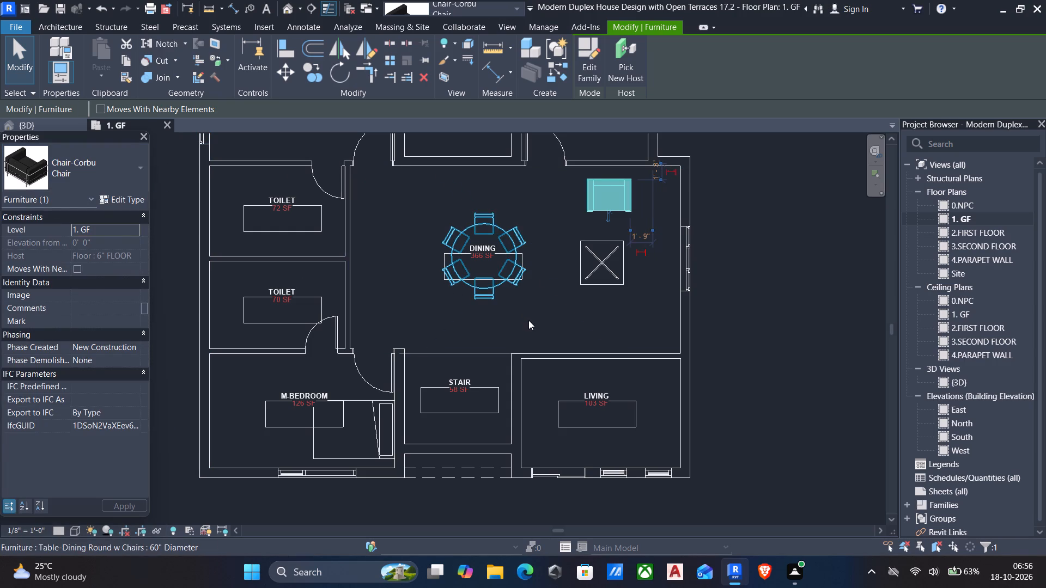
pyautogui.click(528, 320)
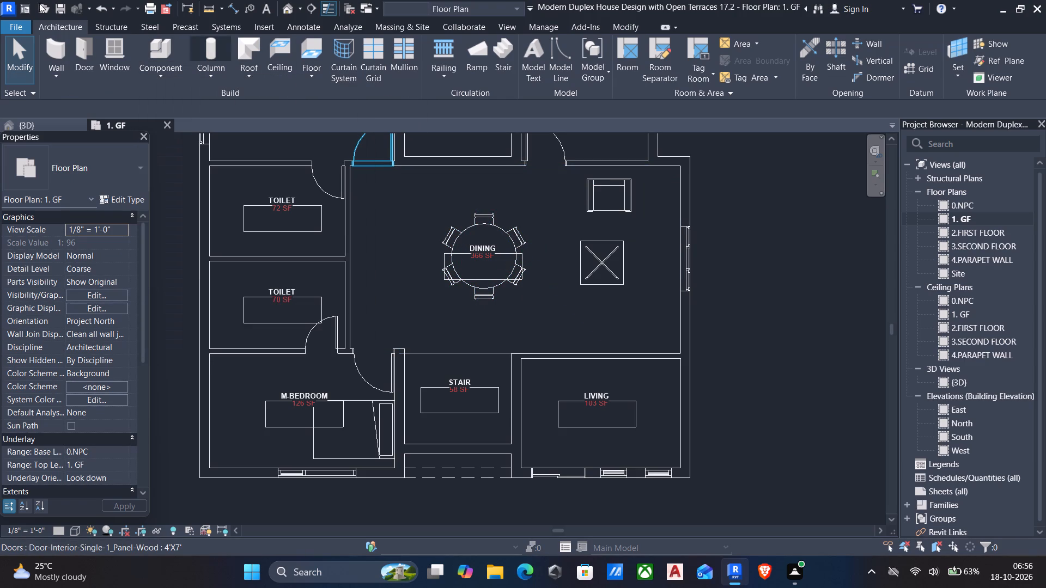
# Place another Chair-Corbu on the Living-room side of the coffee table, rotated to face it, about 2'-0" from the wall line.
pyautogui.click(161, 72)
pyautogui.click(180, 95)
pyautogui.click(81, 169)
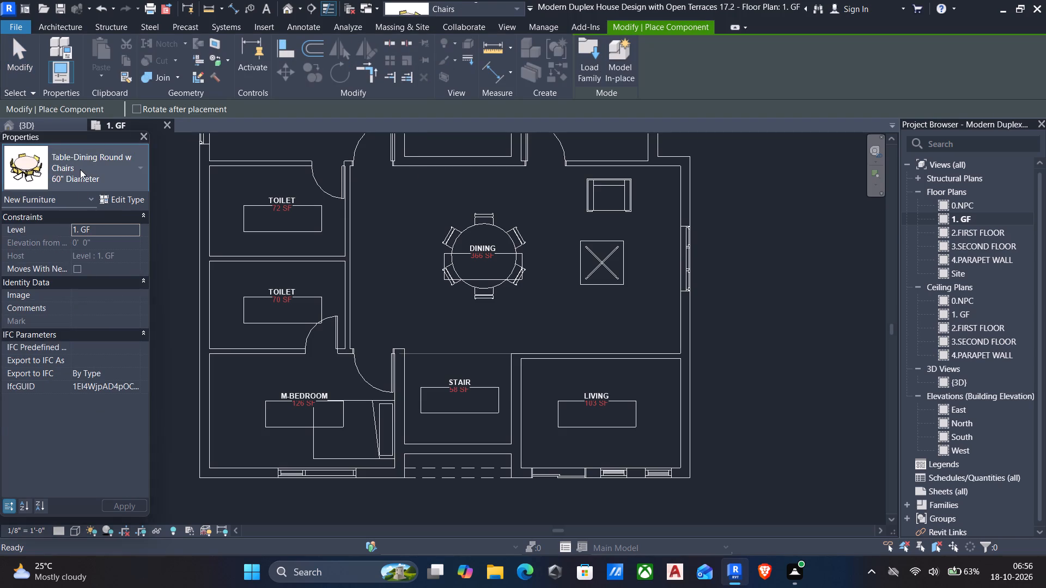
pyautogui.scroll(-7, 76, 256)
pyautogui.scroll(6, 68, 286)
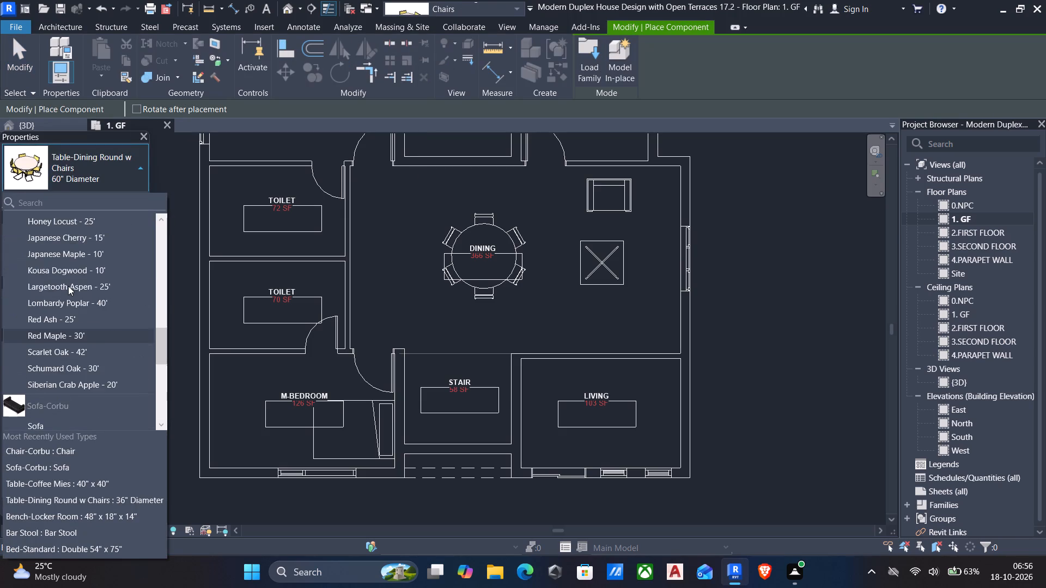
pyautogui.scroll(-2, 68, 286)
pyautogui.scroll(4, 33, 323)
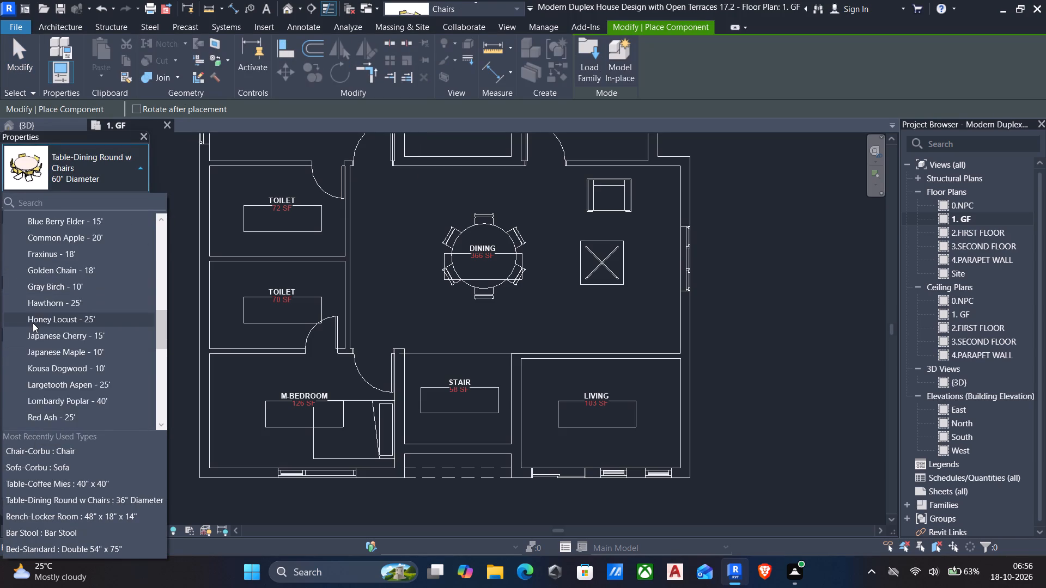
pyautogui.scroll(9, 33, 323)
pyautogui.scroll(-2, 43, 354)
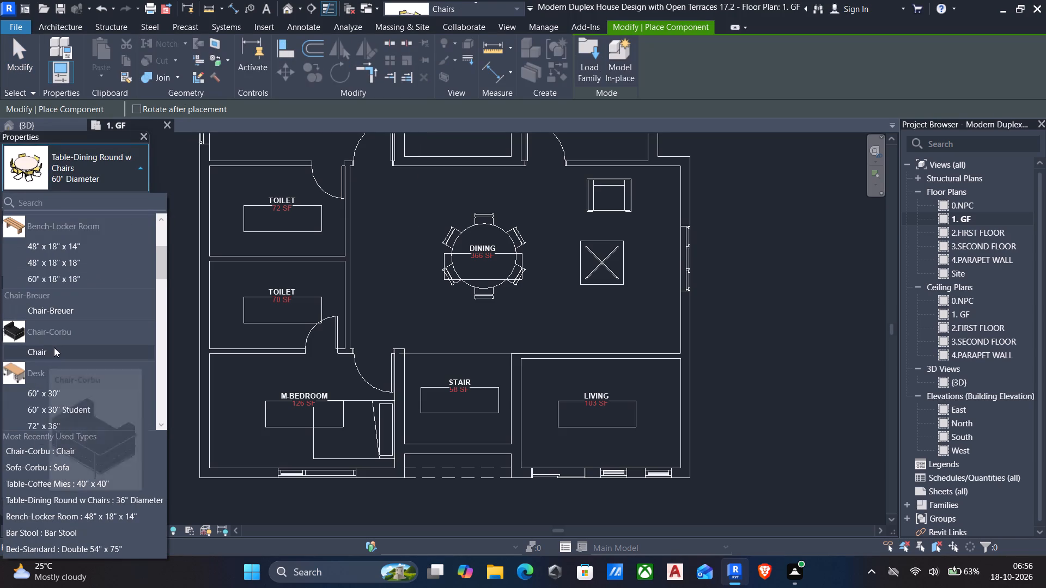
pyautogui.click(47, 348)
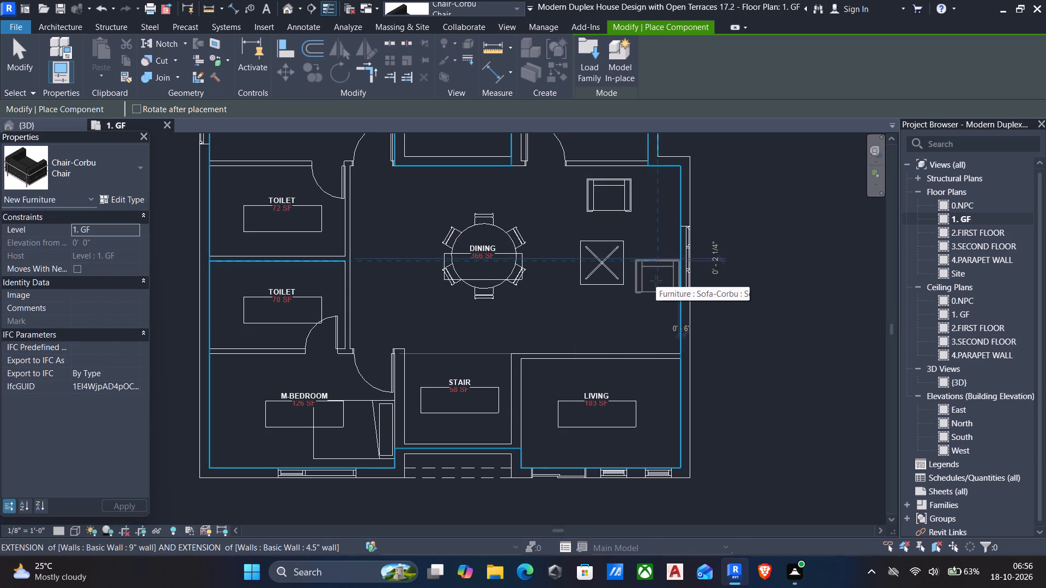
pyautogui.press('space')
pyautogui.press('space')
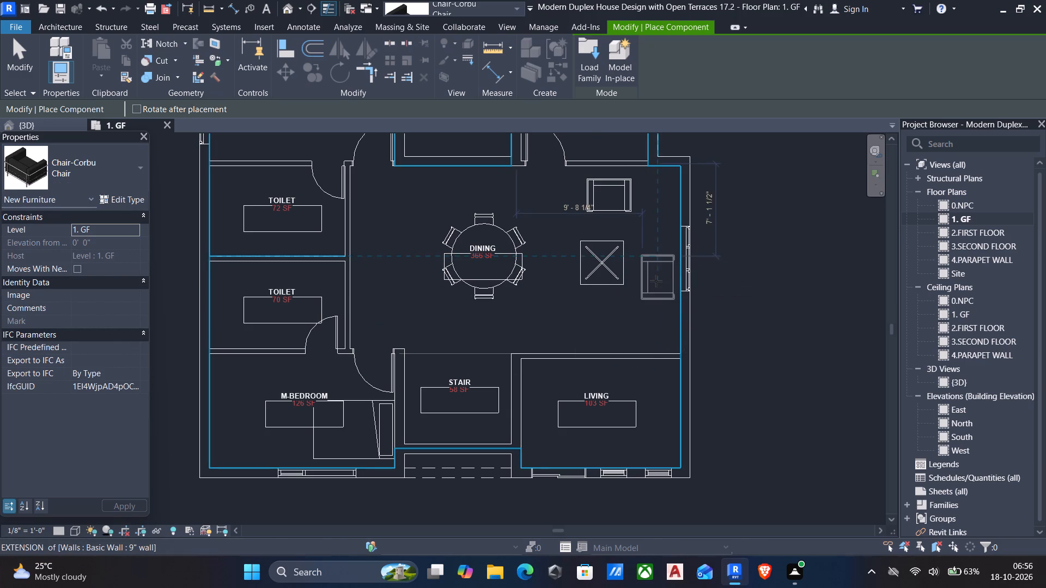
pyautogui.press('space')
pyautogui.press('space')
pyautogui.press('space')
pyautogui.press('space')
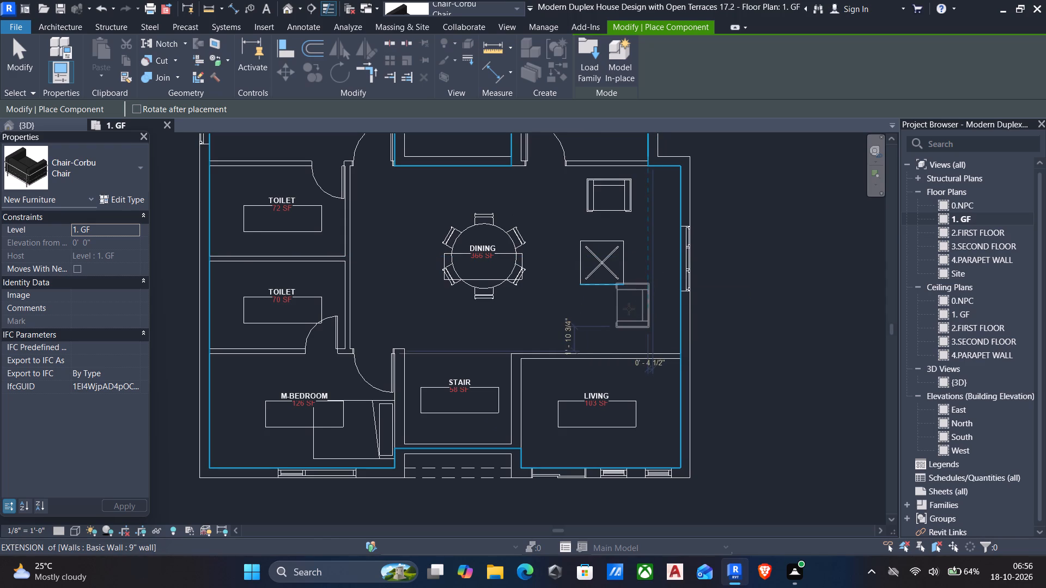
pyautogui.press('space')
pyautogui.press('space')
pyautogui.press('space')
pyautogui.press('space')
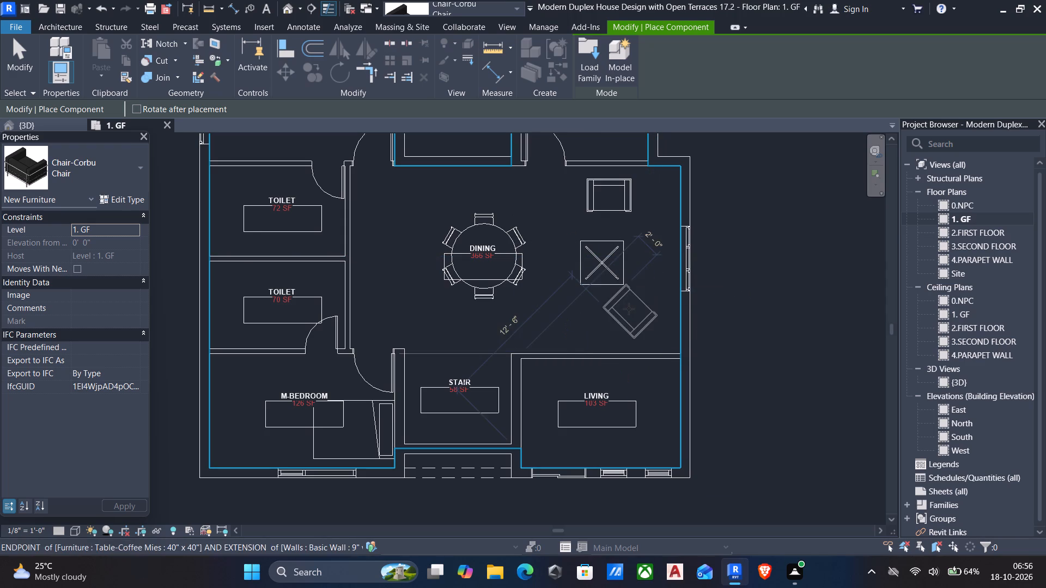
pyautogui.press('space')
pyautogui.click(609, 313)
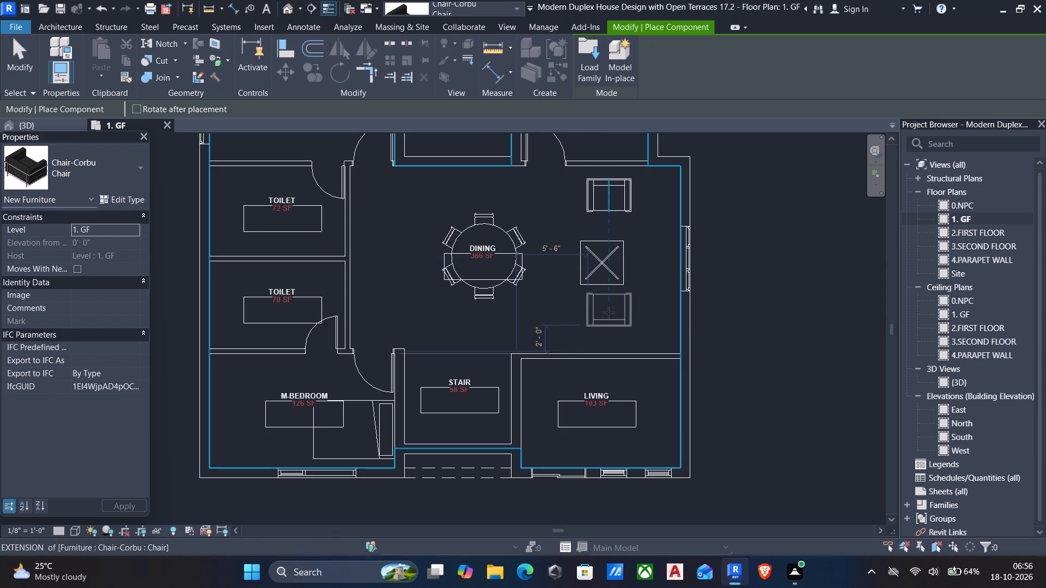
pyautogui.press('Escape')
pyautogui.press('Escape')
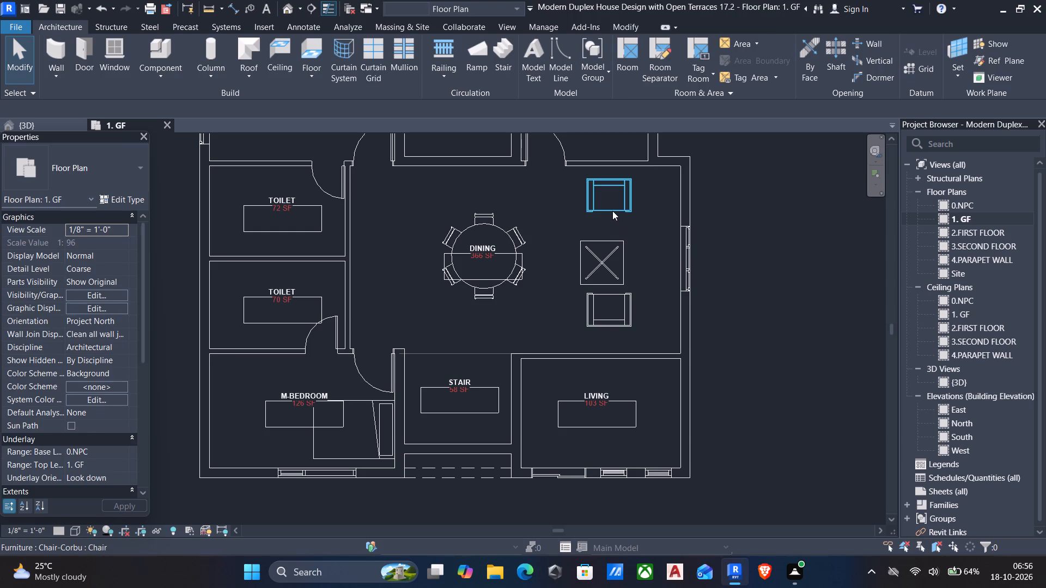
# Delete the Chair-Corbu between the coffee table and the Kitchen wall.
pyautogui.click(612, 211)
pyautogui.press('Delete')
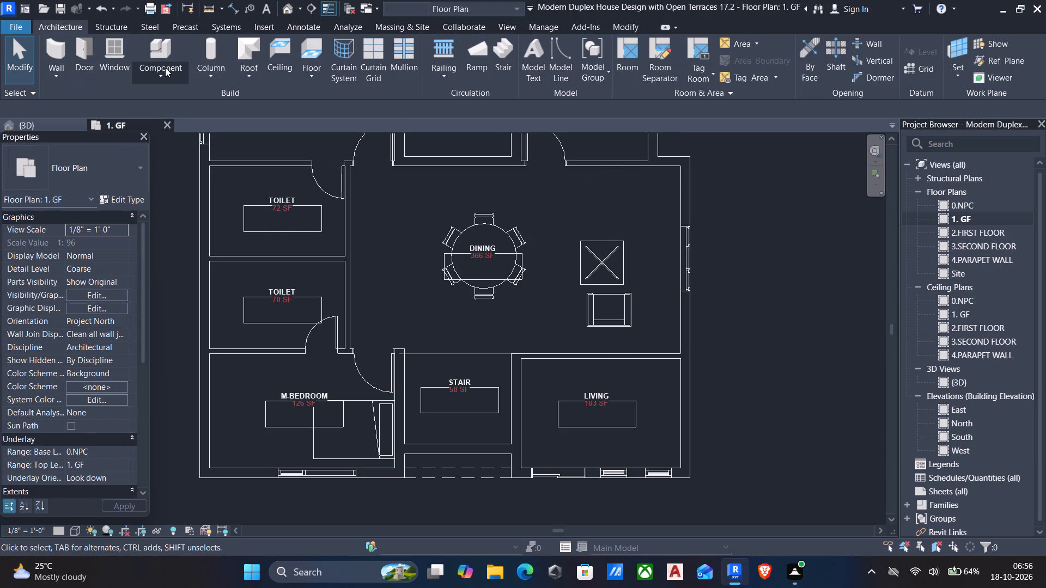
# Place a Sofa-Corbu against the Dining room's exterior window wall, rotated to face the coffee table.
pyautogui.click(165, 68)
pyautogui.click(166, 101)
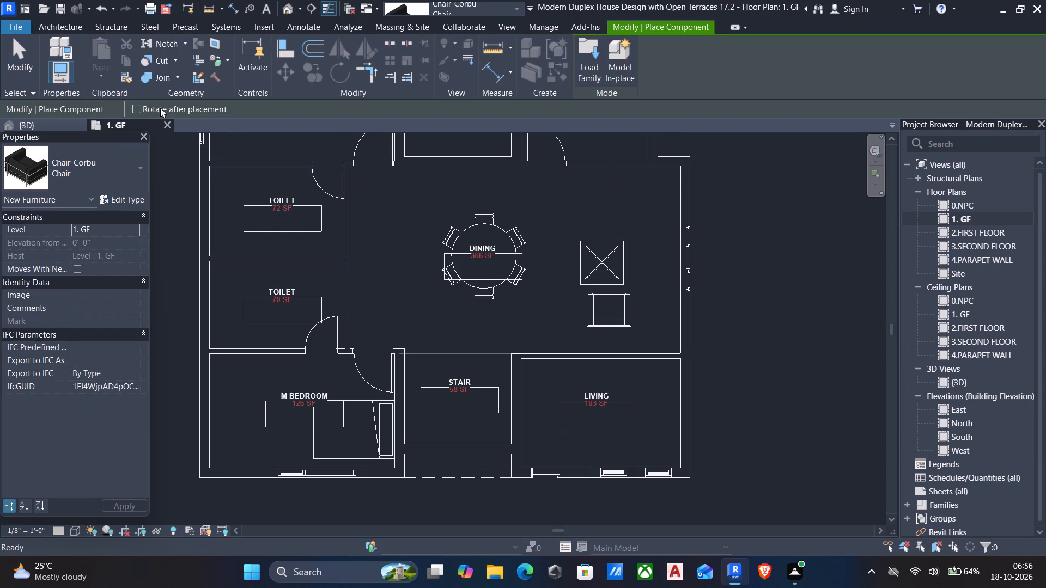
pyautogui.click(79, 175)
pyautogui.scroll(-5, 100, 250)
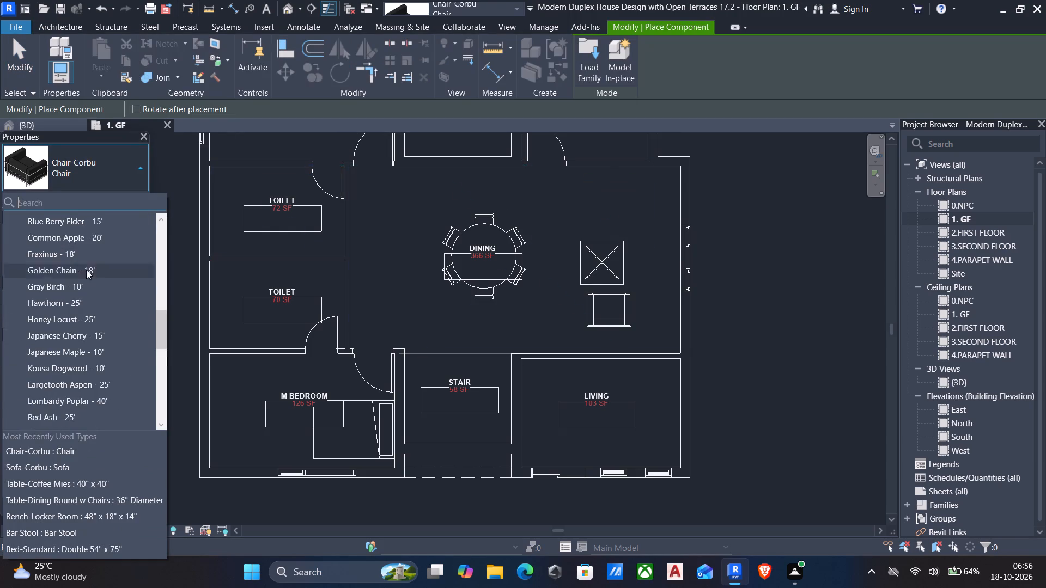
pyautogui.scroll(2, 86, 269)
pyautogui.scroll(-5, 86, 271)
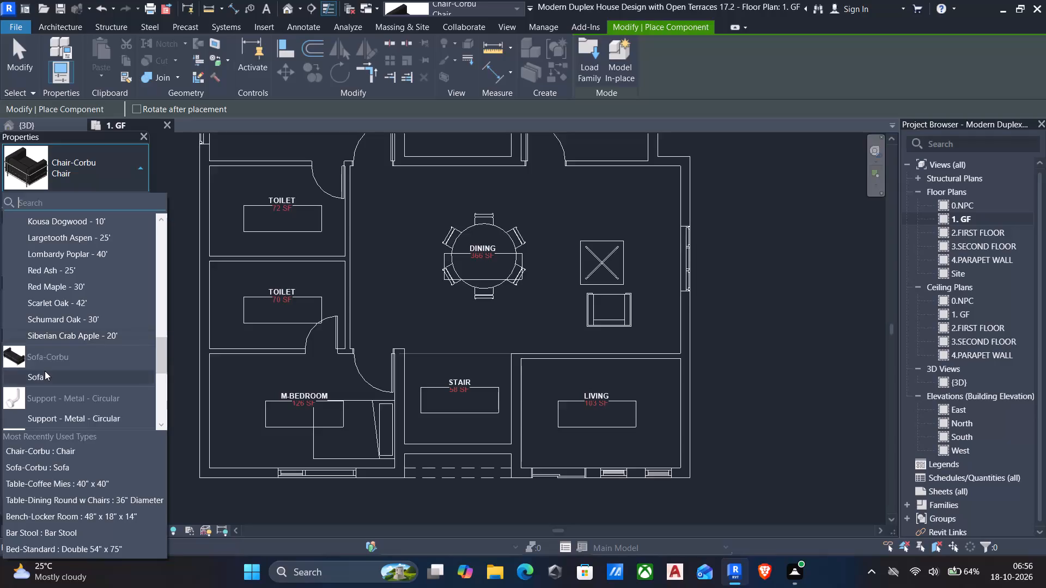
pyautogui.click(42, 373)
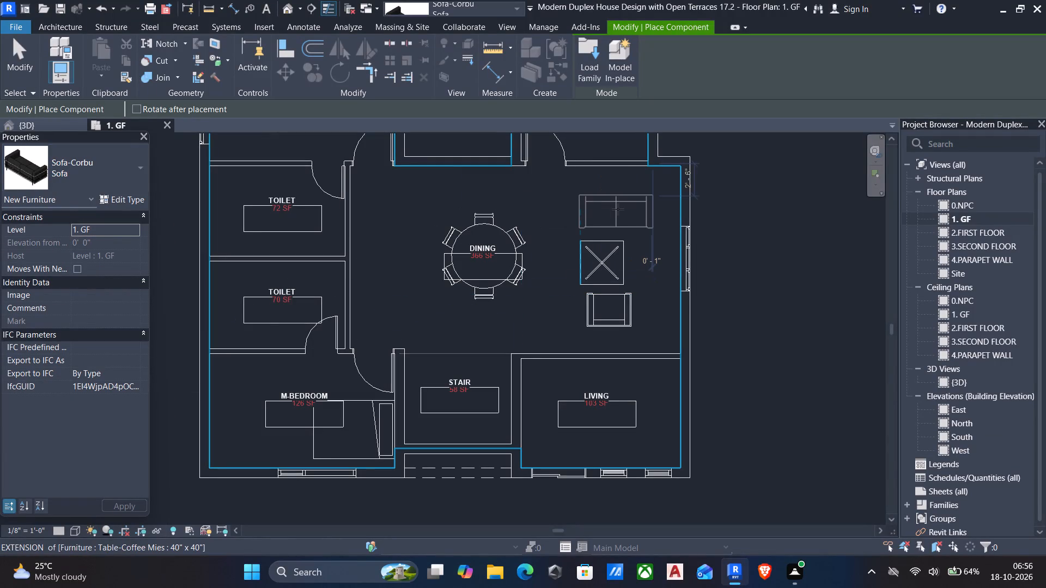
pyautogui.press('space')
pyautogui.press('space')
pyautogui.press('space')
pyautogui.press('space')
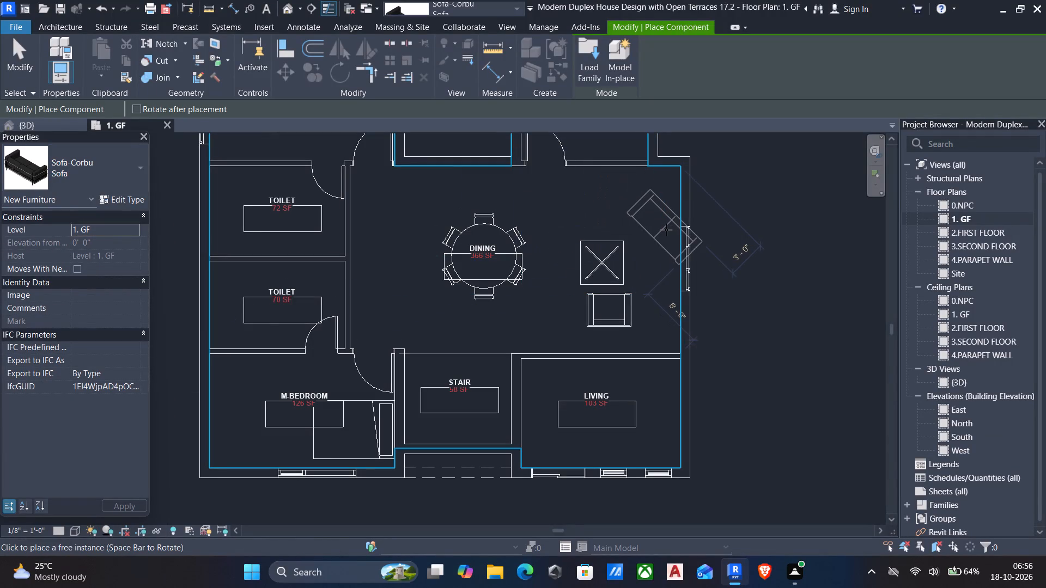
pyautogui.press('space')
pyautogui.press('space')
pyautogui.press('space')
pyautogui.press('space')
pyautogui.press('space')
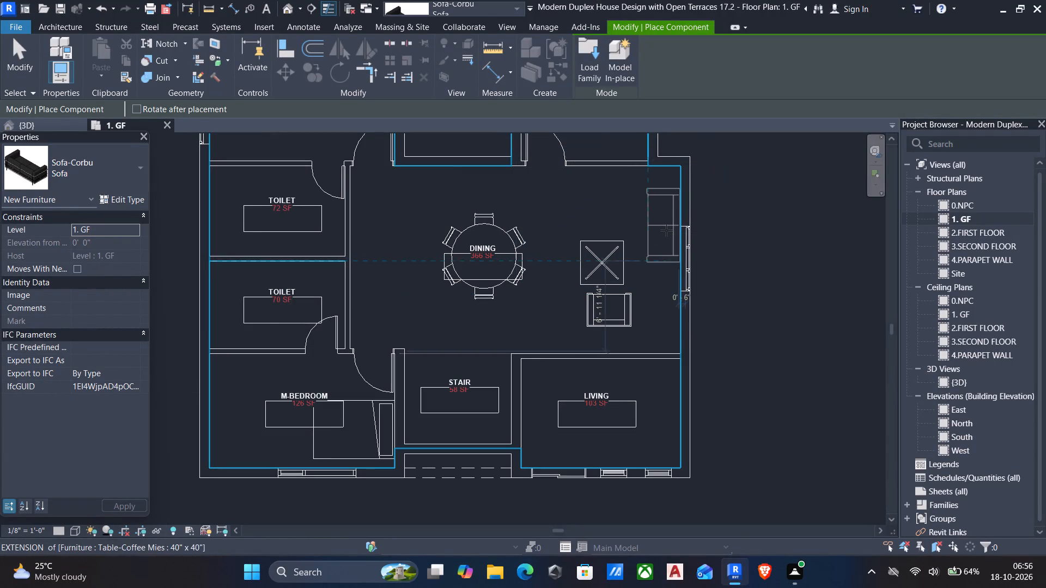
pyautogui.press('space')
pyautogui.press('space')
pyautogui.press('space')
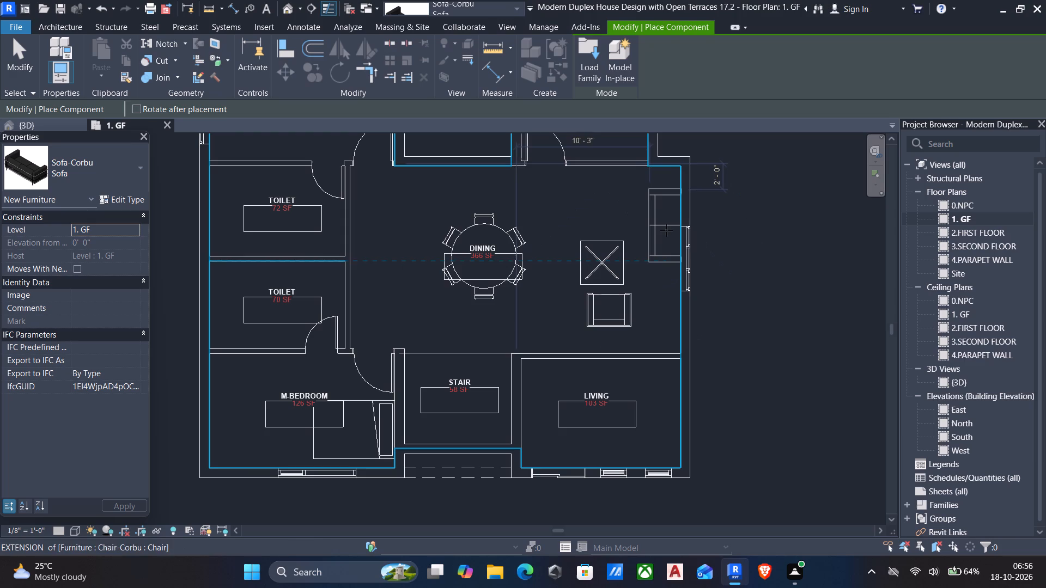
pyautogui.press('space')
pyautogui.press('space')
pyautogui.press('space')
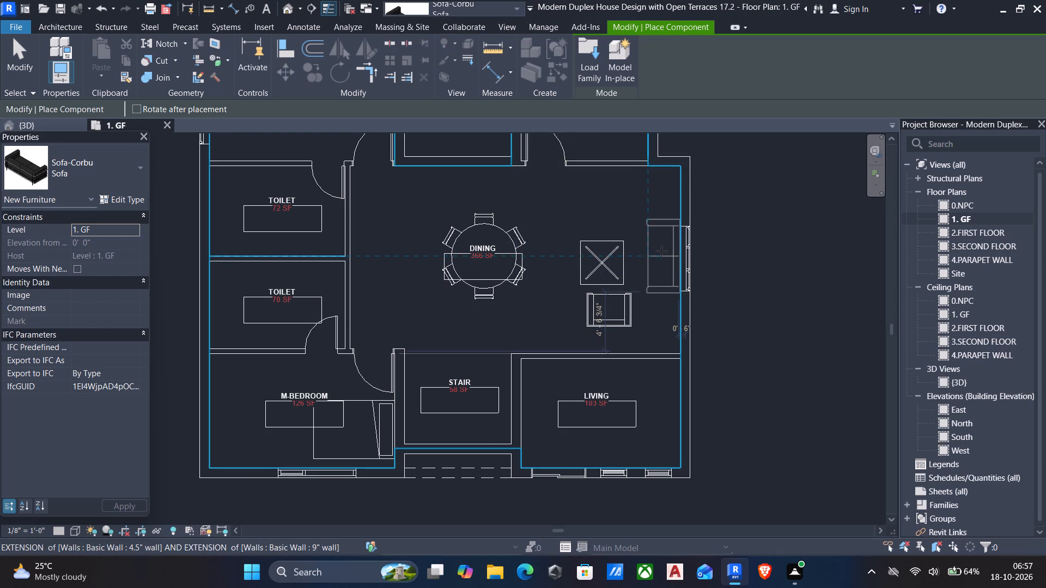
pyautogui.click(660, 248)
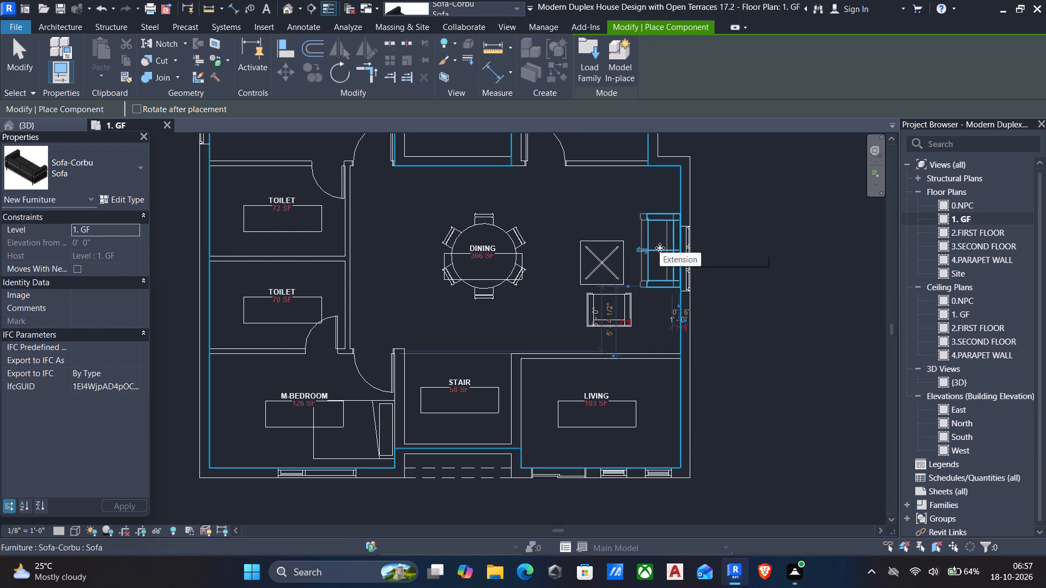
pyautogui.press('Escape')
pyautogui.press('Escape')
# Shift the Dining room's coffee table to 3'-9" from the exterior window wall and 4'-11 1/2" from the Kitchen-side wall.
pyautogui.click(605, 263)
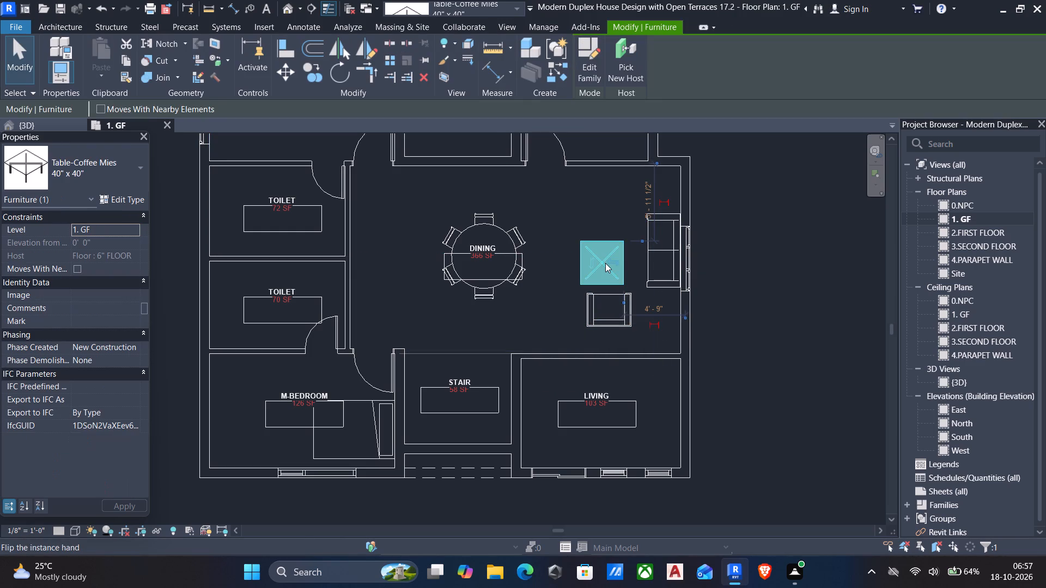
pyautogui.press('Right')
pyautogui.press('Right')
pyautogui.press('Right')
pyautogui.press('Up')
pyautogui.click(605, 263)
pyautogui.press('Up')
pyautogui.press('Up')
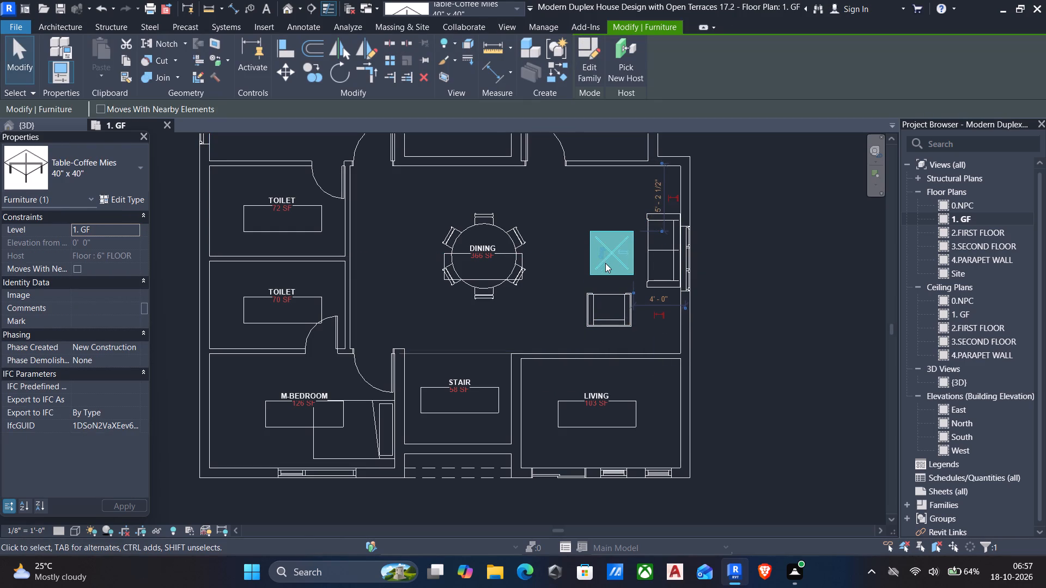
pyautogui.press('Up')
pyautogui.press('Right')
# Place another Sofa-Corbu in the Living room with its back to the Dining-side wall, about 2'-8" from the exterior side wall.
pyautogui.moveTo(615, 386); pyautogui.dragTo(611, 360, button='middle')
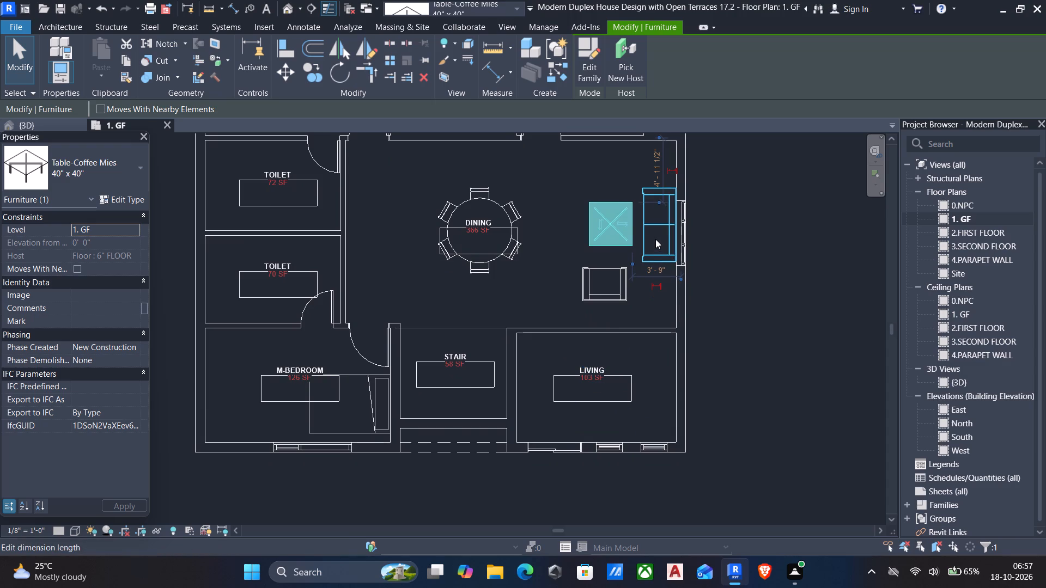
pyautogui.click(655, 239)
pyautogui.press('c')
pyautogui.press('s')
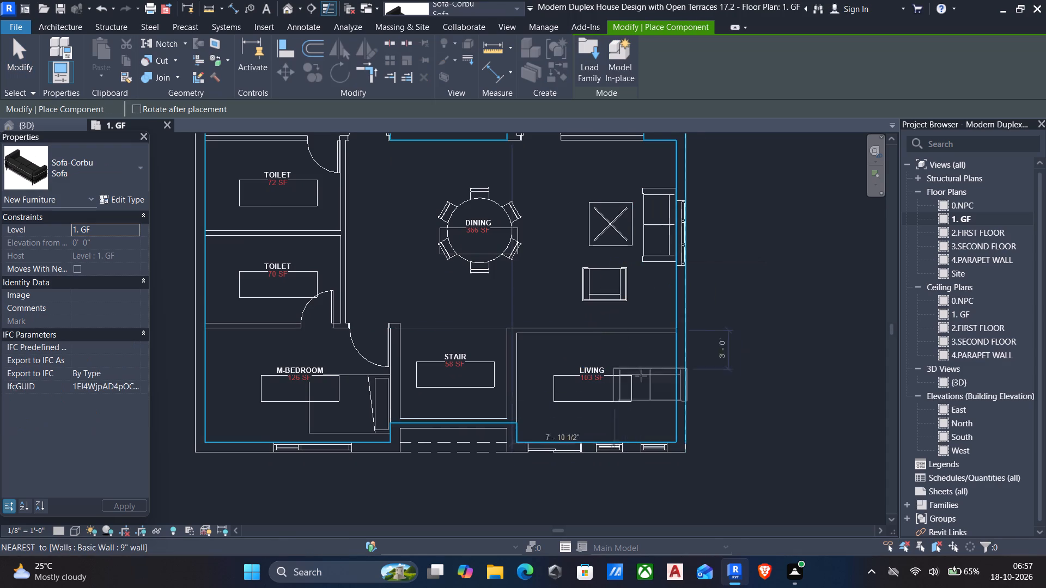
pyautogui.scroll(4, 631, 361)
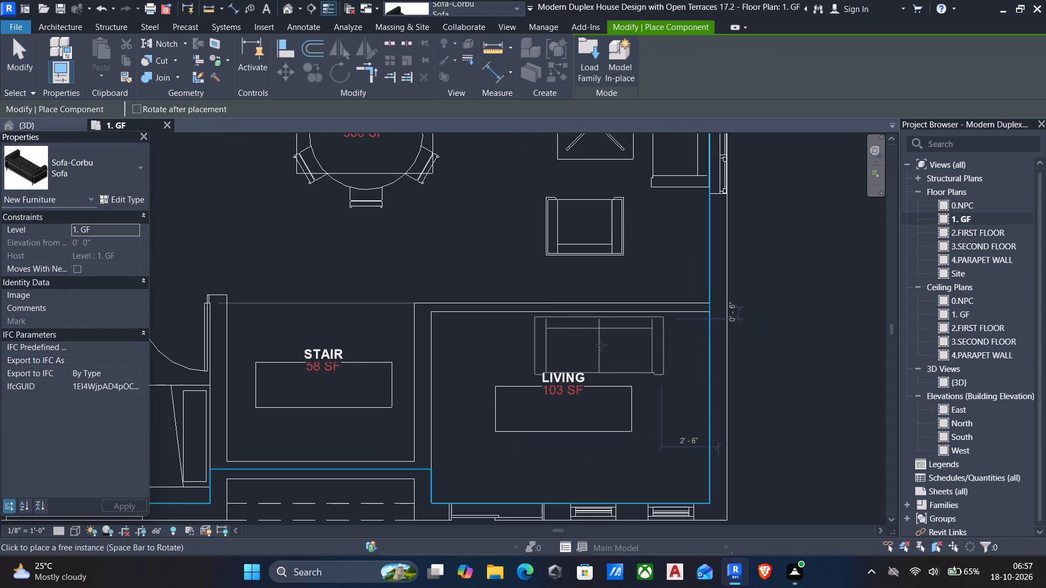
pyautogui.click(601, 345)
# Place a second Sofa-Corbu in the Living room, rotated with its back against the exterior side wall, beside the front windows.
pyautogui.press('space')
pyautogui.press('space')
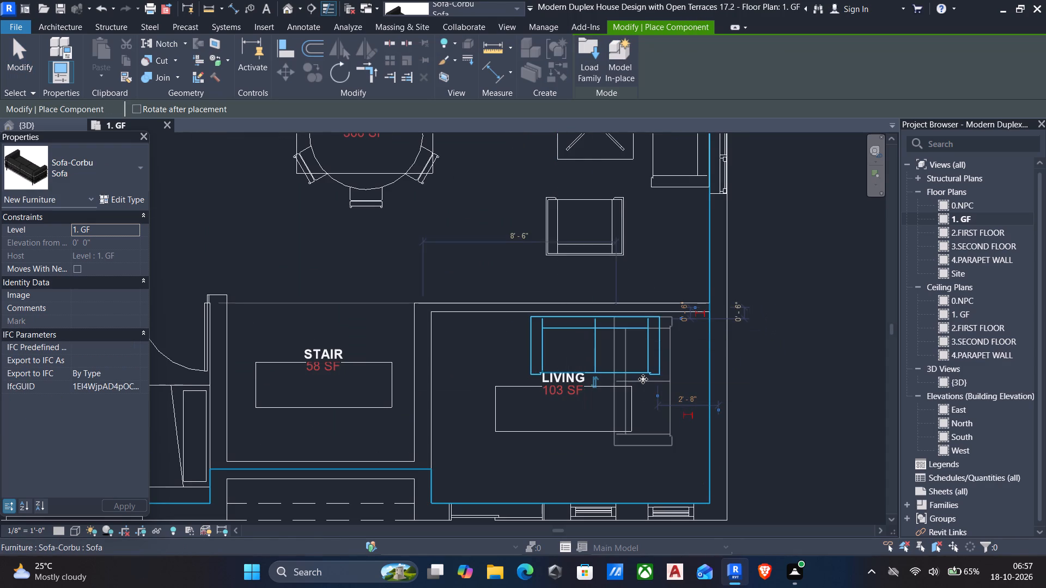
pyautogui.press('space')
pyautogui.press('space')
pyautogui.press('space')
pyautogui.press('space')
pyautogui.press('space')
pyautogui.press('space')
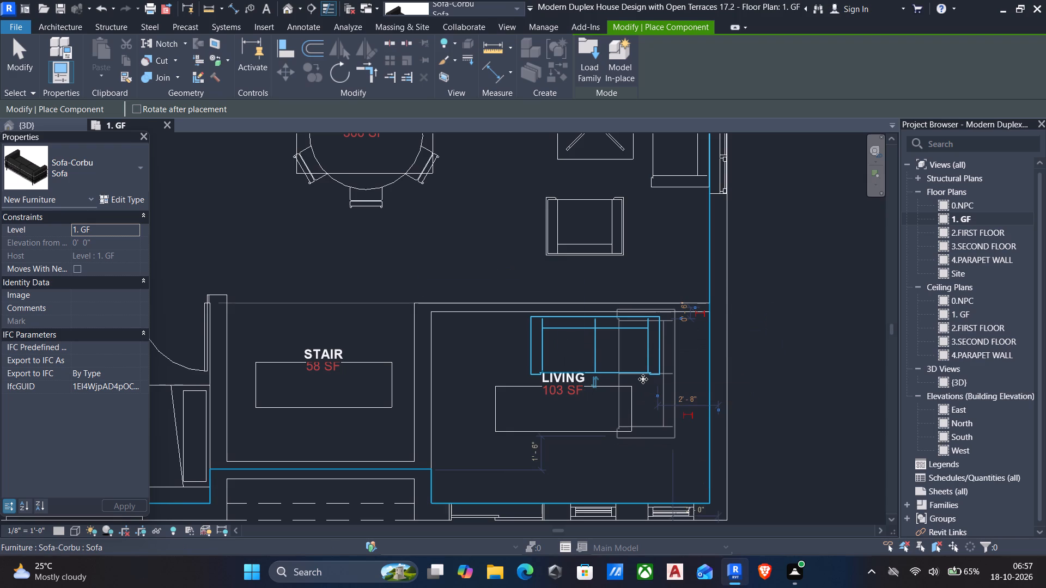
pyautogui.press('space')
pyautogui.press('space')
pyautogui.press('space')
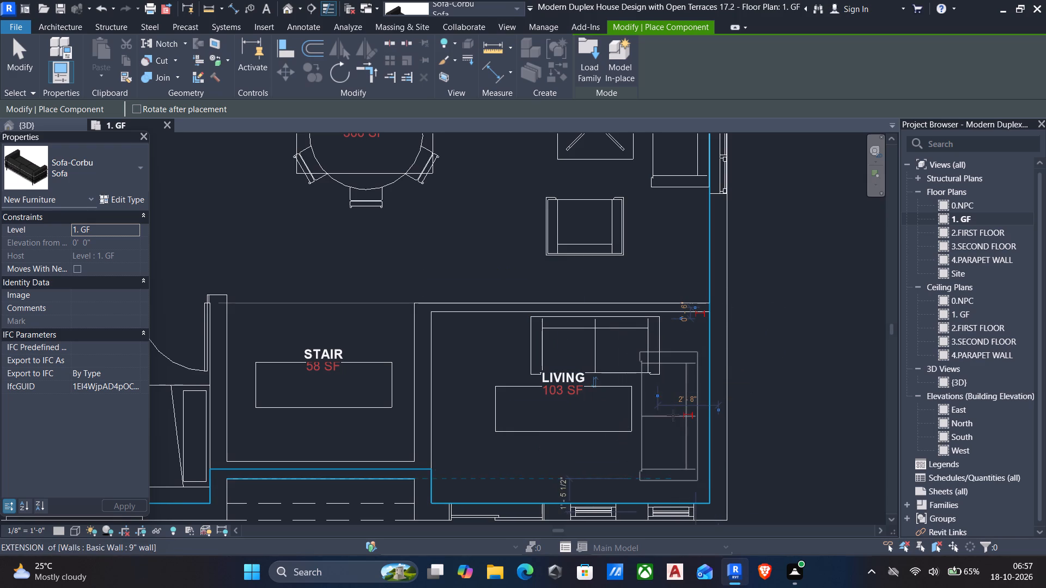
pyautogui.moveTo(674, 422); pyautogui.dragTo(662, 382, button='middle')
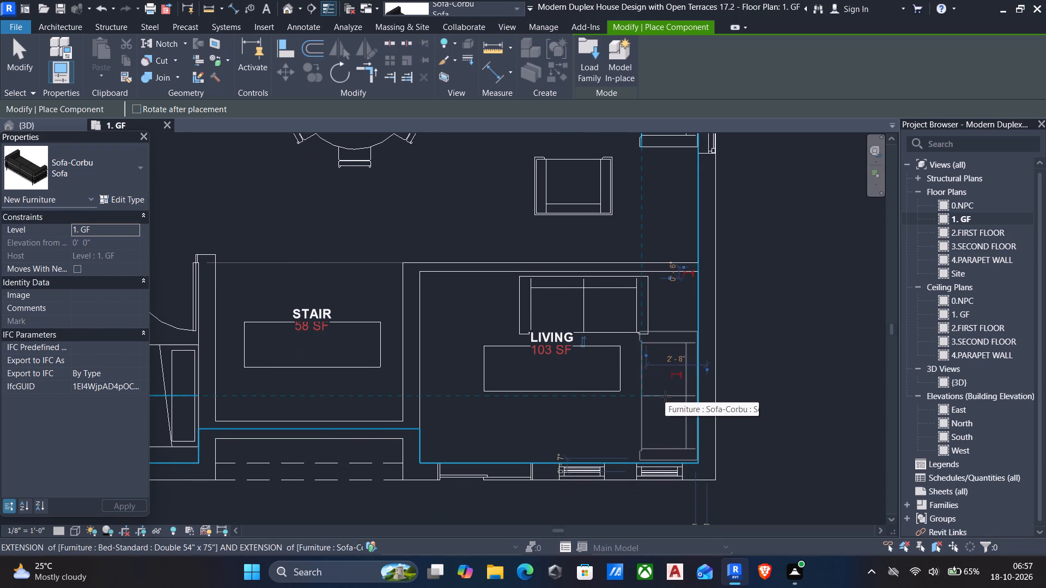
pyautogui.click(665, 396)
pyautogui.press('Escape')
pyautogui.press('Escape')
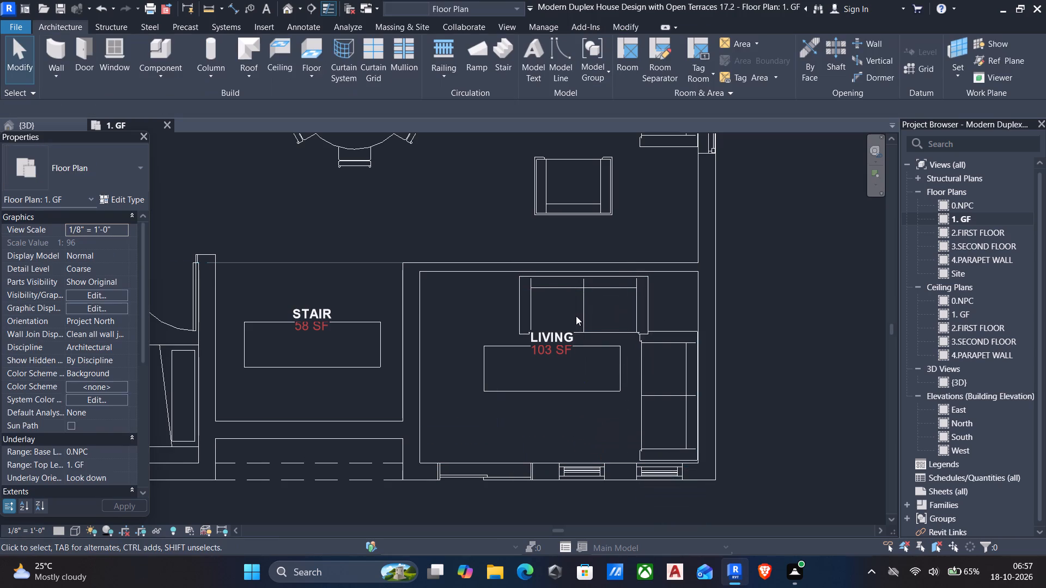
# Align the back of the first Living-room sofa with the inner face of the Dining-side wall.
pyautogui.write('al')
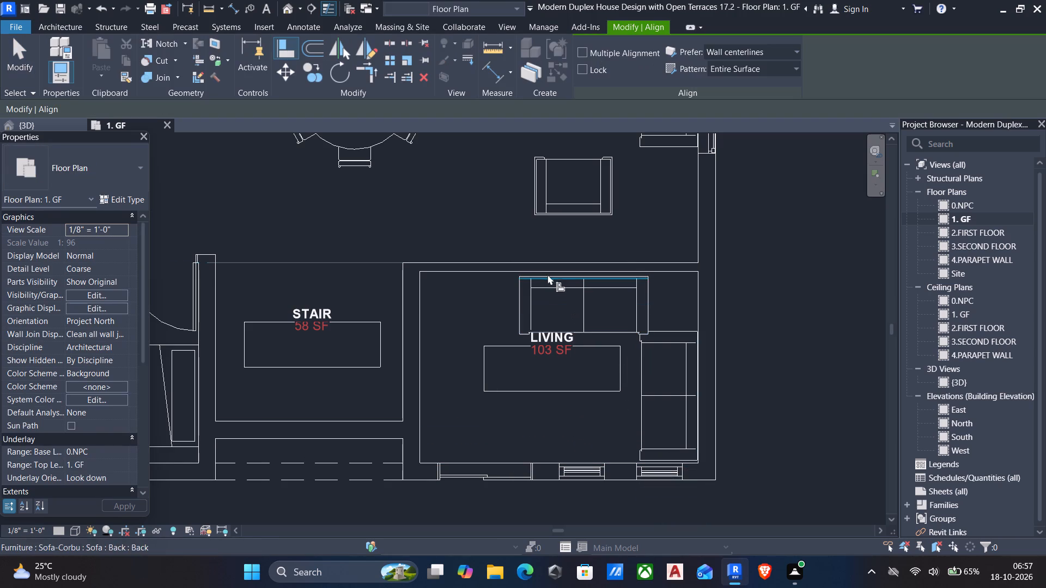
pyautogui.click(510, 270)
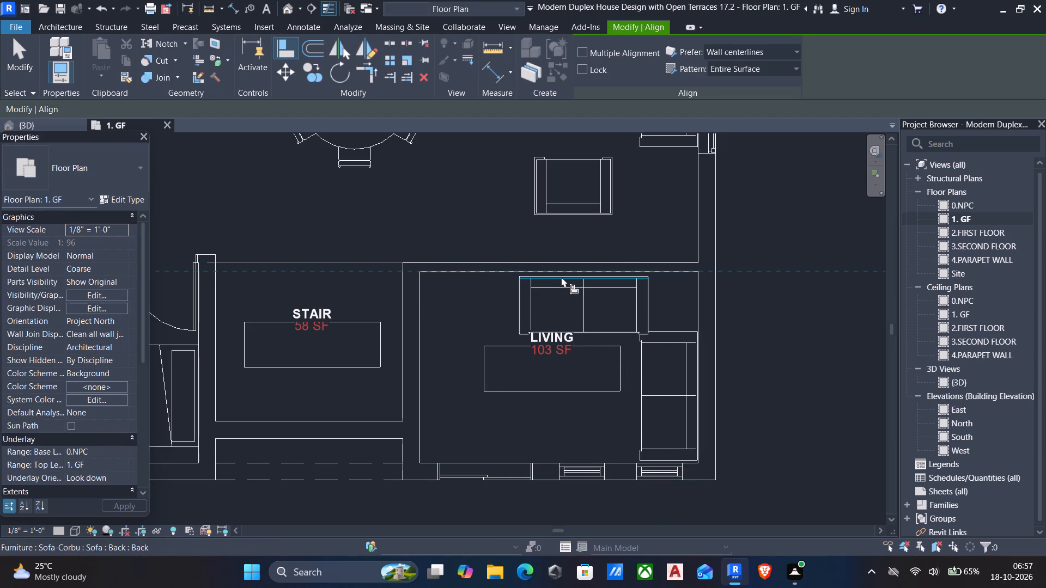
pyautogui.scroll(10, 565, 277)
pyautogui.click(574, 277)
pyautogui.scroll(-6, 577, 291)
pyautogui.moveTo(581, 310); pyautogui.dragTo(571, 301, button='middle')
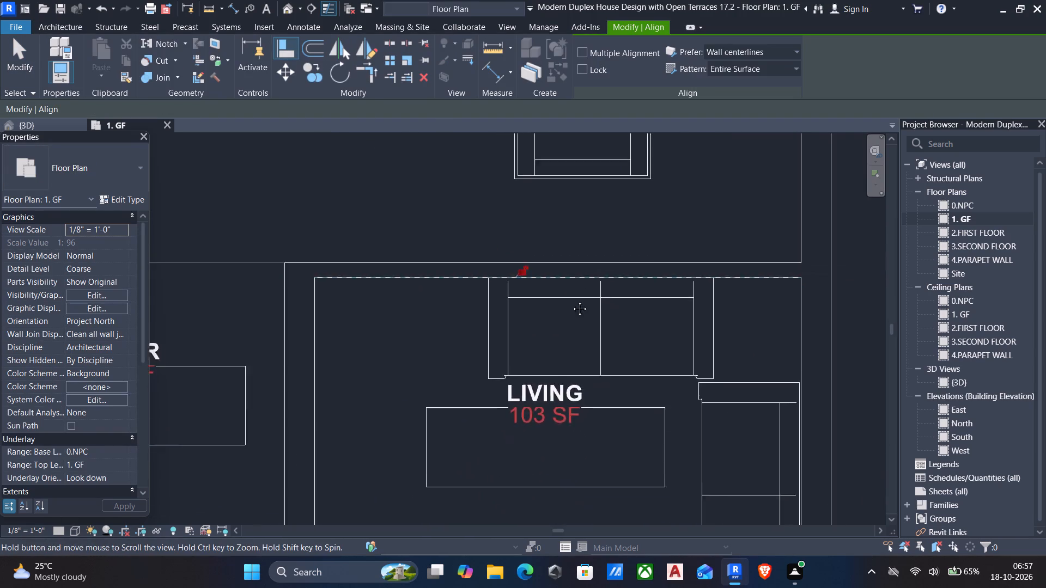
pyautogui.moveTo(571, 301); pyautogui.dragTo(504, 243, button='middle')
pyautogui.moveTo(561, 313); pyautogui.dragTo(556, 302, button='middle')
pyautogui.moveTo(599, 377); pyautogui.dragTo(595, 342, button='middle')
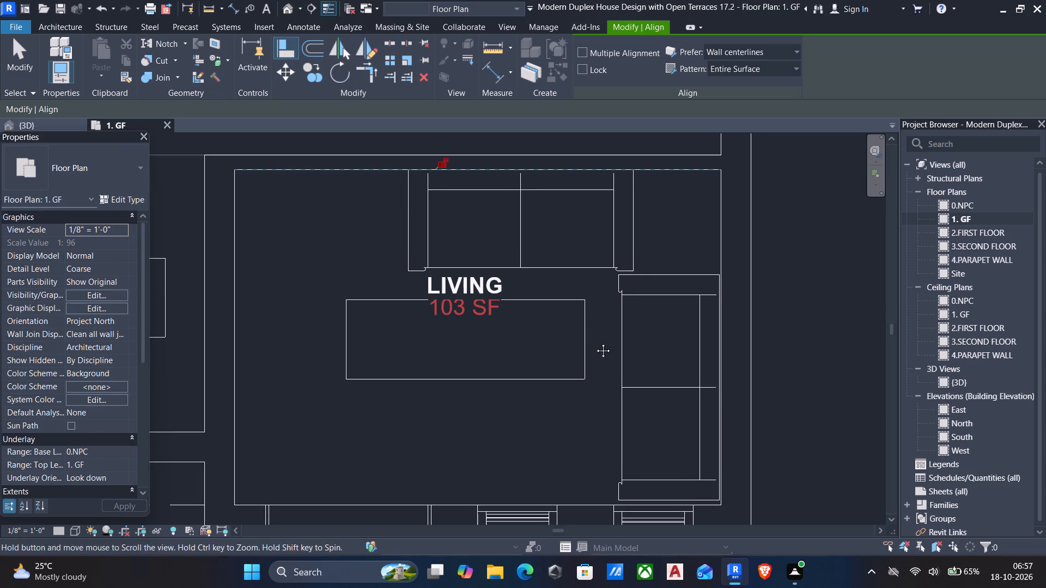
pyautogui.moveTo(595, 342); pyautogui.dragTo(595, 340, button='middle')
pyautogui.press('Escape')
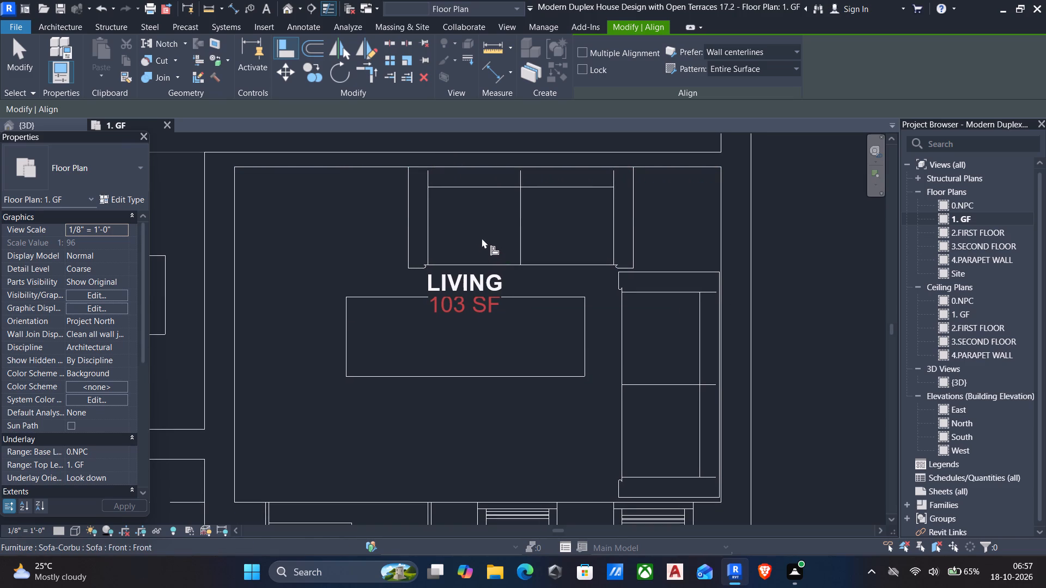
pyautogui.press('Escape')
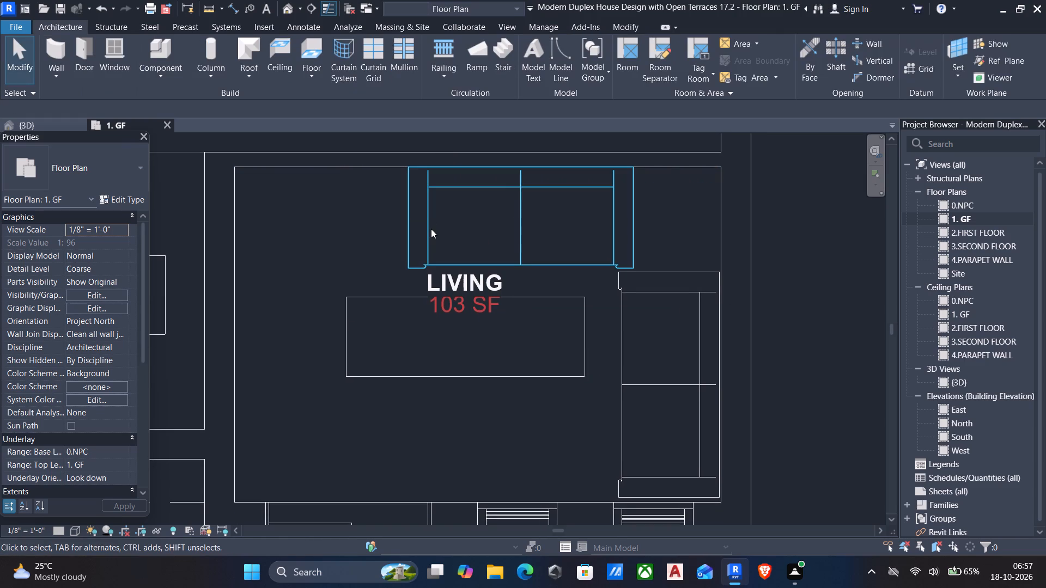
# Nudge the sofa on the Dining-side wall away from the other sofa, to 2'-11" from the exterior side wall.
pyautogui.click(431, 229)
pyautogui.press('Left')
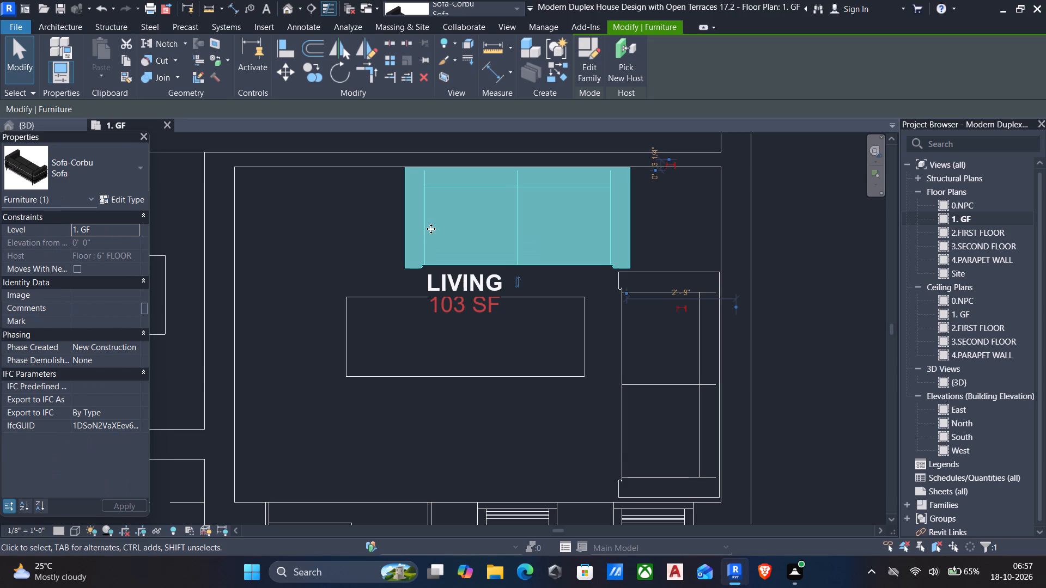
pyautogui.press('Left')
pyautogui.press('Left')
pyautogui.scroll(-2, 483, 347)
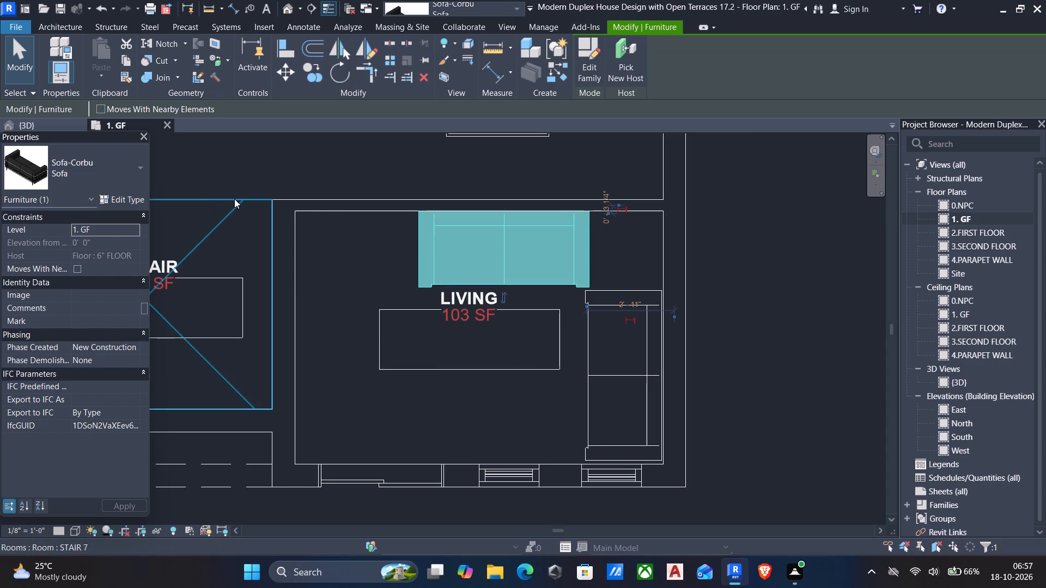
pyautogui.press('Escape')
# Place a 40" x 40" Table-Coffee Mies in front of the two Living-room sofas, about 4'-0" from the exterior side wall.
pyautogui.scroll(-3, 385, 253)
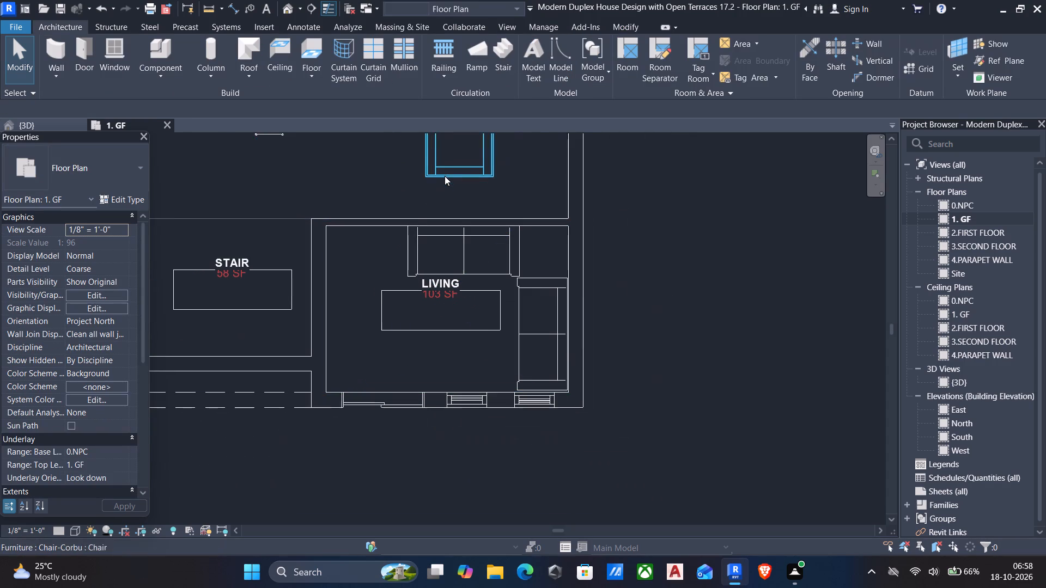
pyautogui.moveTo(445, 177); pyautogui.dragTo(445, 250, button='middle')
pyautogui.click(456, 166)
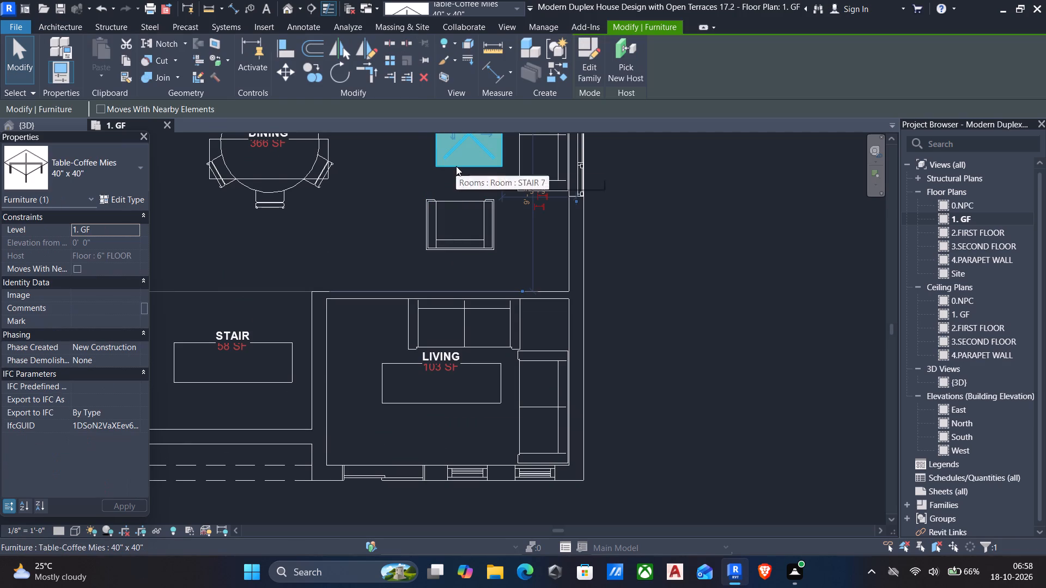
pyautogui.write('cs')
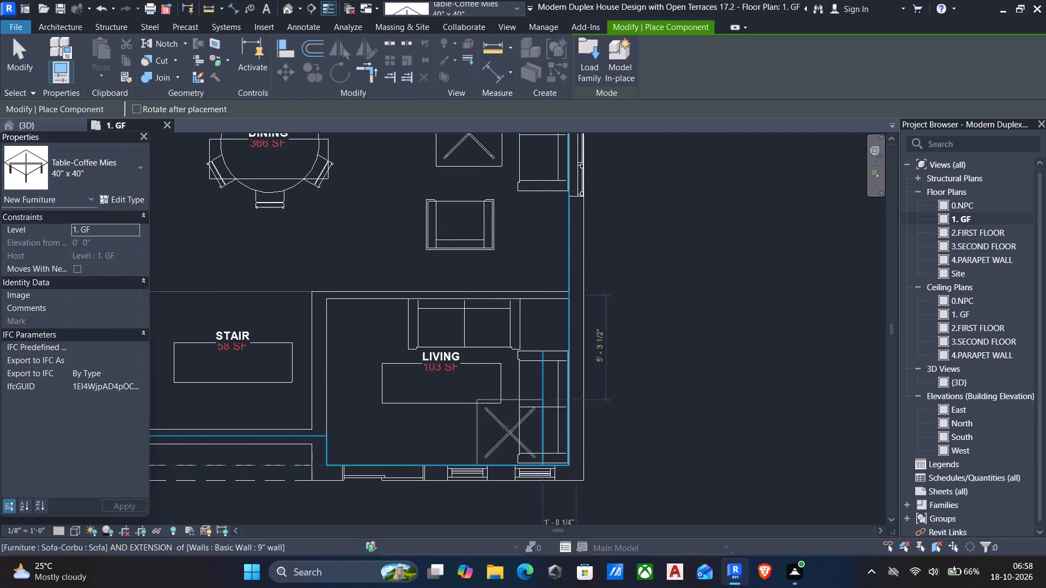
pyautogui.scroll(3, 472, 413)
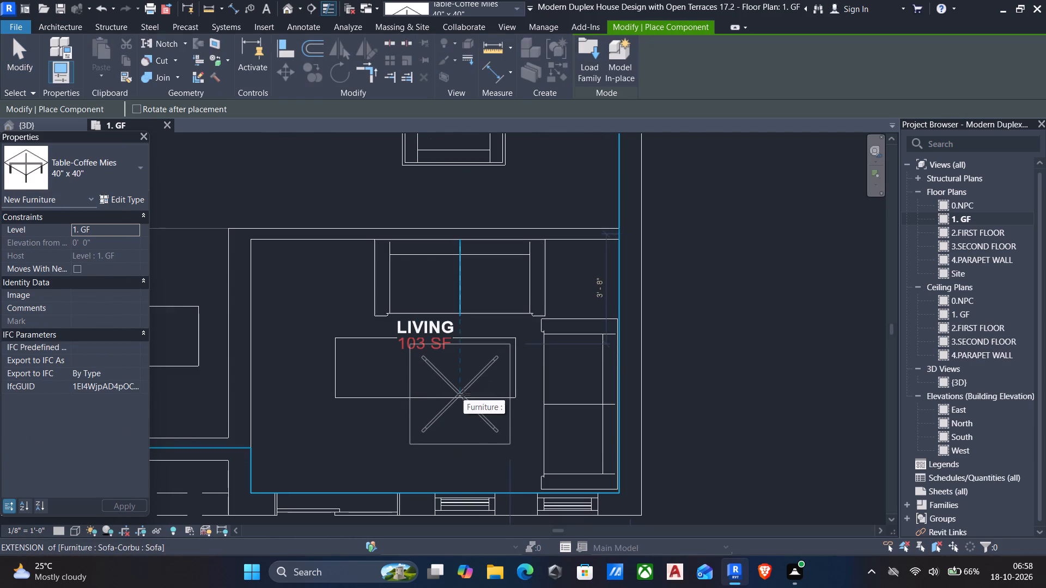
pyautogui.click(464, 394)
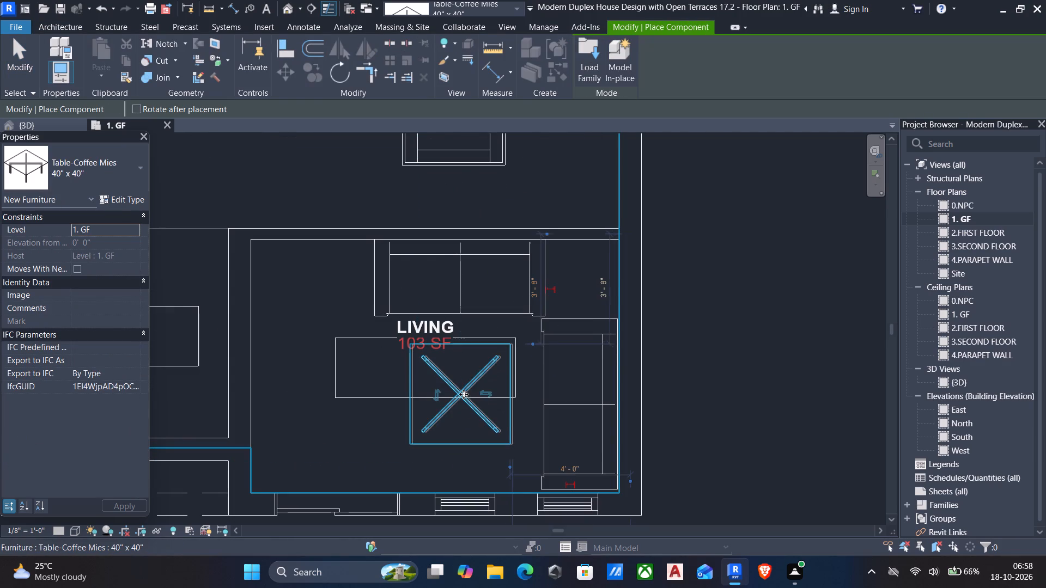
pyautogui.press('Escape')
pyautogui.scroll(-6, 461, 393)
pyautogui.press('Escape')
# Nudge the Dining-room sofa slightly away from the exterior side wall and to 5'-3 1/2" from the Living-side wall.
pyautogui.moveTo(396, 329); pyautogui.dragTo(411, 330, button='middle')
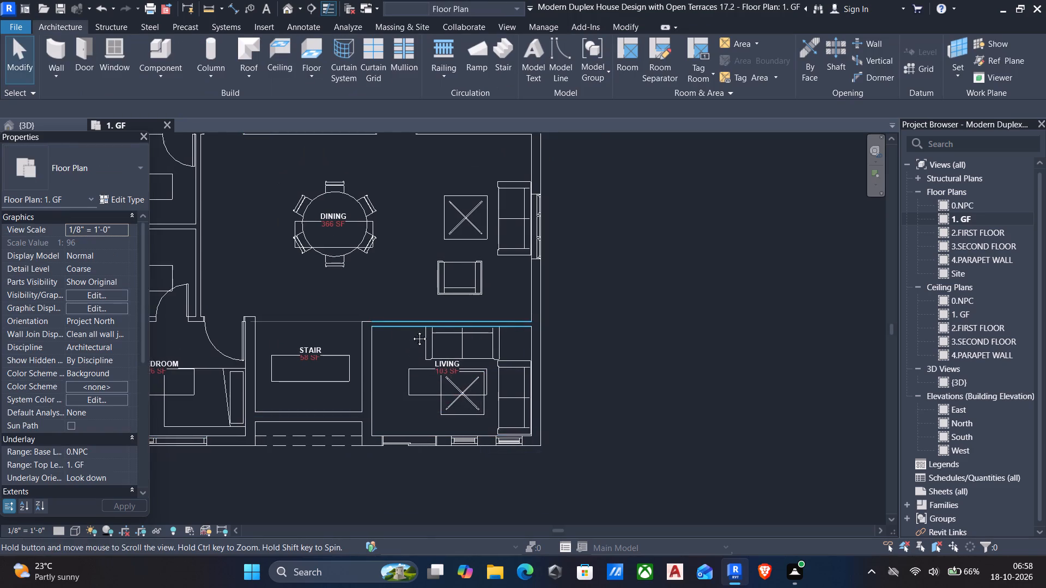
pyautogui.moveTo(411, 330); pyautogui.dragTo(483, 353, button='middle')
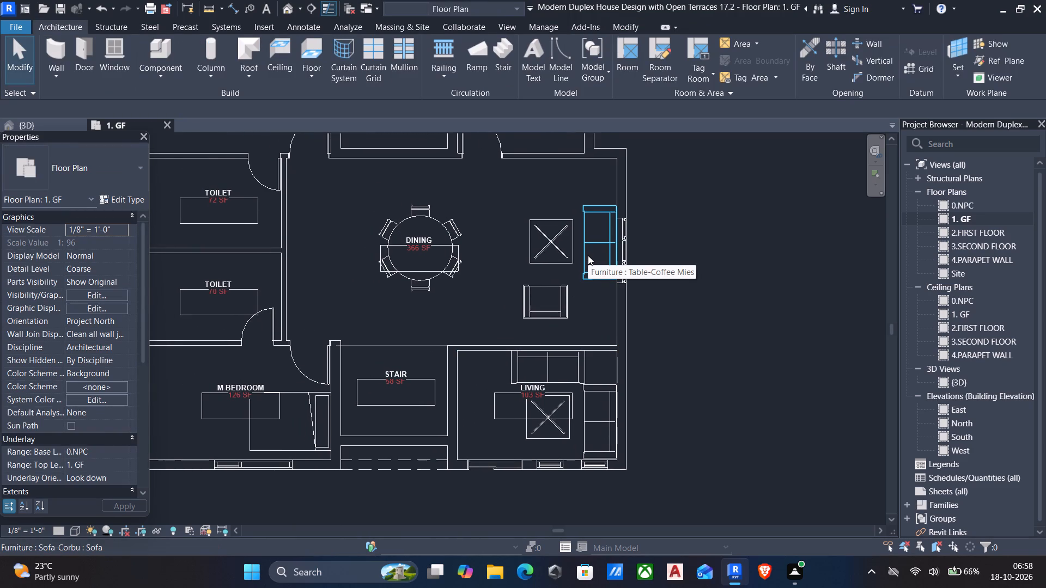
pyautogui.click(588, 255)
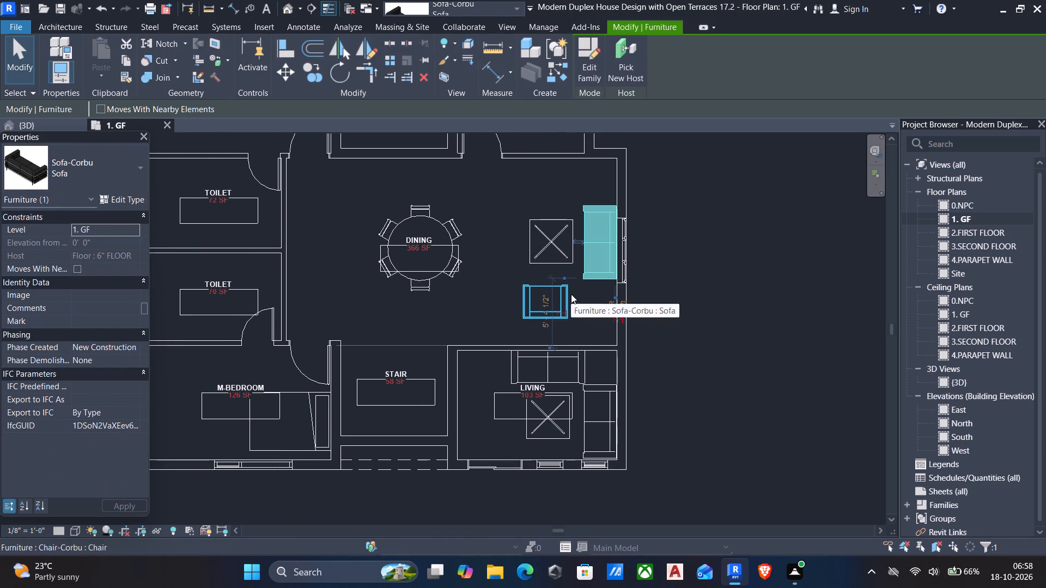
pyautogui.scroll(5, 593, 282)
pyautogui.press('Left')
pyautogui.press('Down')
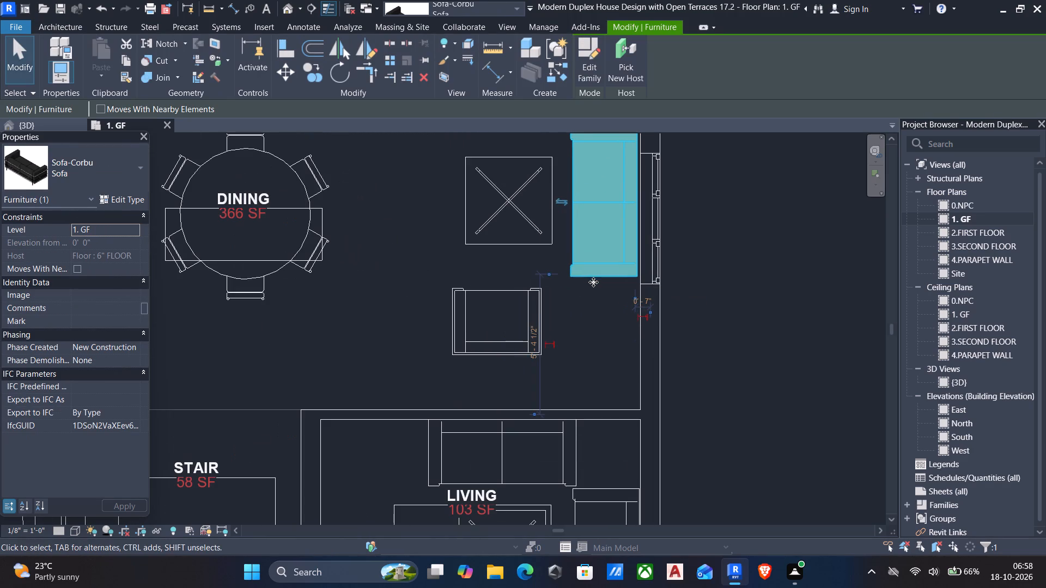
# Nudge the Dining-room Chair-Corbu toward the exterior side wall and the coffee table, to 2'-9 1/2" from the Living-side wall.
pyautogui.click(498, 286)
pyautogui.press('Right')
pyautogui.press('Right')
pyautogui.press('Right')
pyautogui.press('Right')
pyautogui.press('Right')
pyautogui.press('Right')
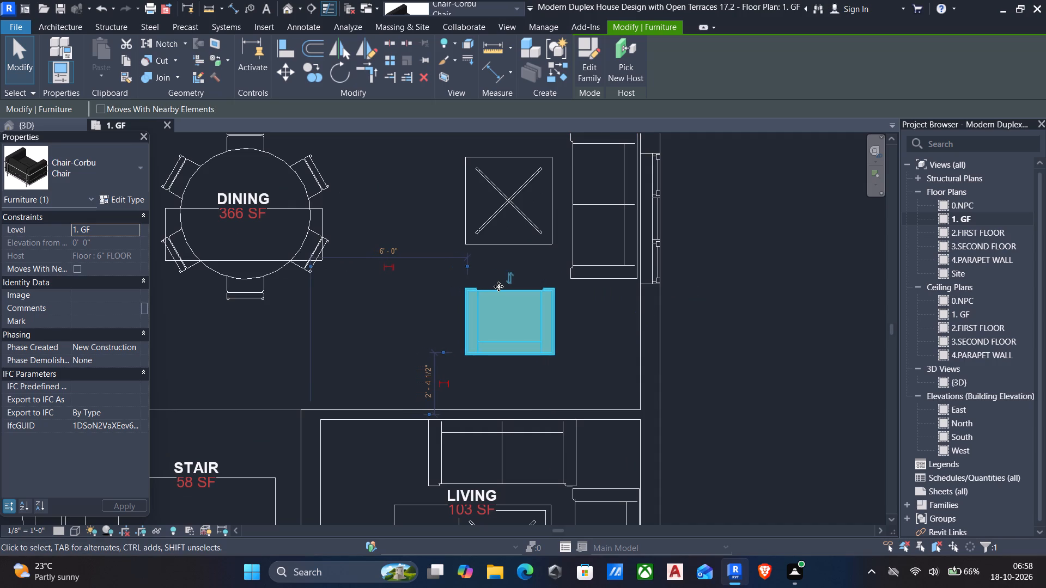
pyautogui.press('Up')
pyautogui.press('Up')
pyautogui.press('Up')
pyautogui.press('Up')
pyautogui.press('Up')
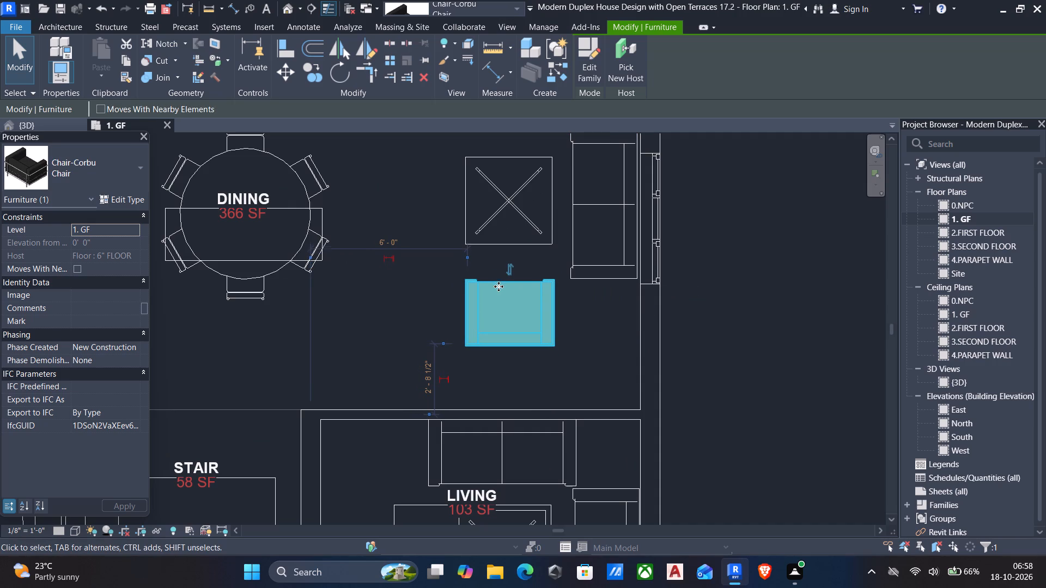
pyautogui.press('Right')
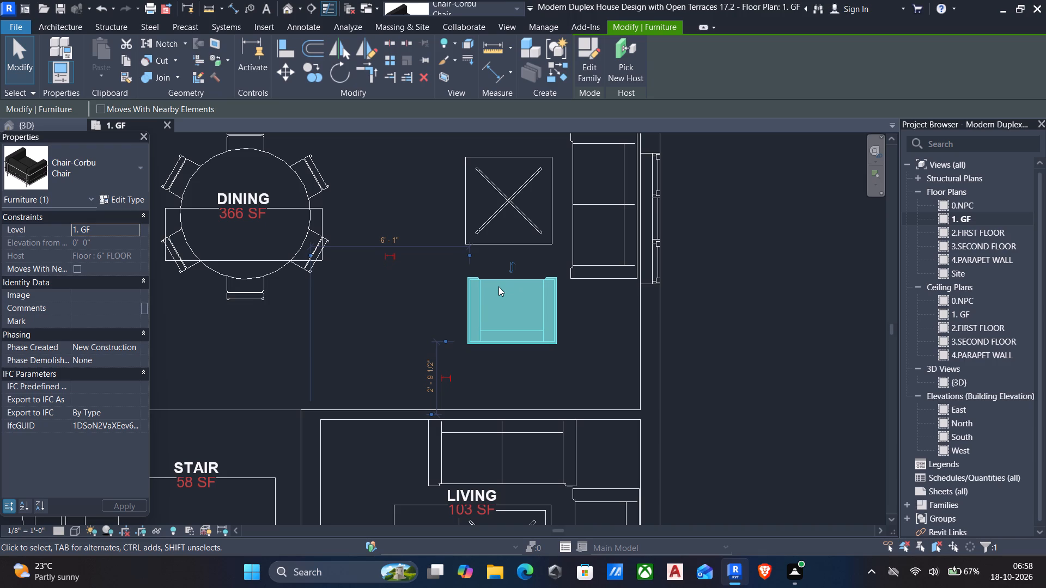
pyautogui.press('Escape')
# Add an aligned dimension across the Stair room's width, between the inner faces of its two side walls, placed near the front wall.
pyautogui.scroll(-4, 362, 237)
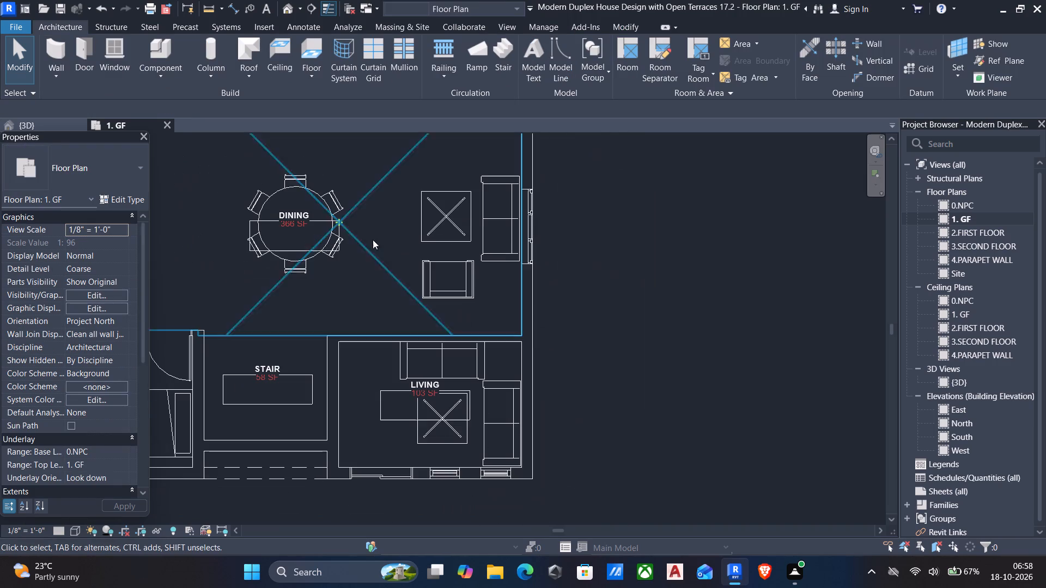
pyautogui.moveTo(290, 224); pyautogui.dragTo(326, 287, button='middle')
pyautogui.scroll(-3, 326, 287)
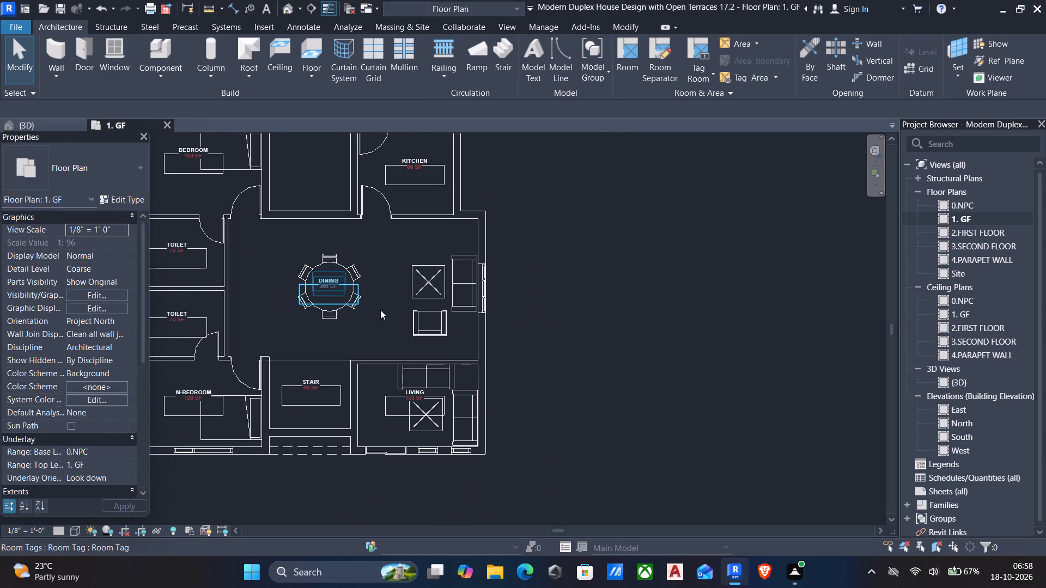
pyautogui.moveTo(390, 339); pyautogui.dragTo(471, 329, button='middle')
pyautogui.moveTo(391, 386); pyautogui.dragTo(403, 354, button='middle')
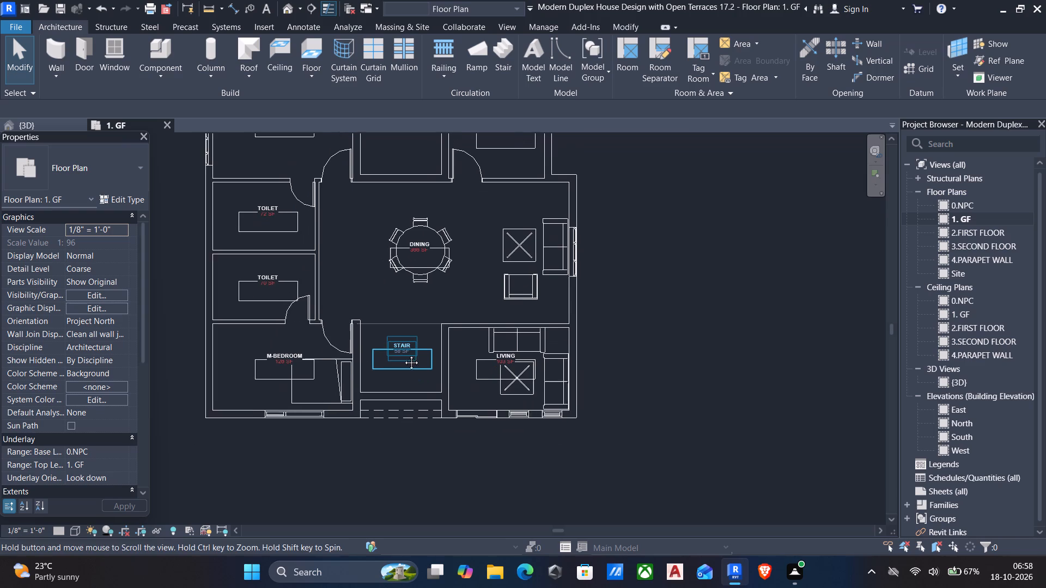
pyautogui.moveTo(403, 354); pyautogui.dragTo(403, 353, button='middle')
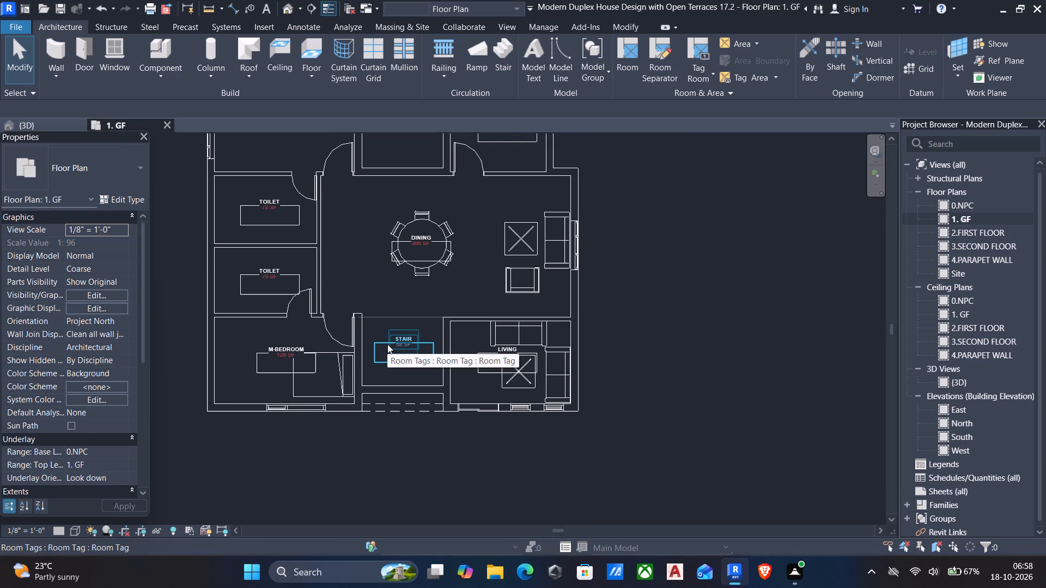
pyautogui.write('di')
pyautogui.scroll(5, 410, 429)
pyautogui.scroll(3, 316, 339)
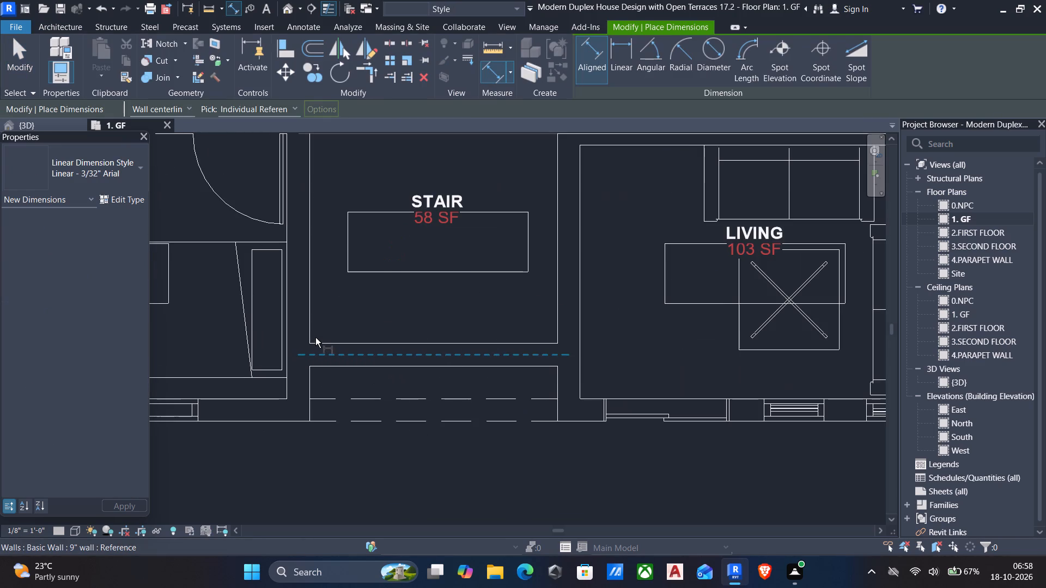
pyautogui.press('Tab')
pyautogui.press('Tab')
pyautogui.press('Tab')
pyautogui.press('Tab')
pyautogui.press('Tab')
pyautogui.press('Tab')
pyautogui.press('Tab')
pyautogui.press('Tab')
pyautogui.press('Tab')
pyautogui.press('Tab')
pyautogui.press('Tab')
pyautogui.press('Tab')
pyautogui.press('Tab')
pyautogui.press('Tab')
pyautogui.press('Tab')
pyautogui.press('Tab')
pyautogui.press('Tab')
pyautogui.press('Tab')
pyautogui.press('Tab')
pyautogui.press('Tab')
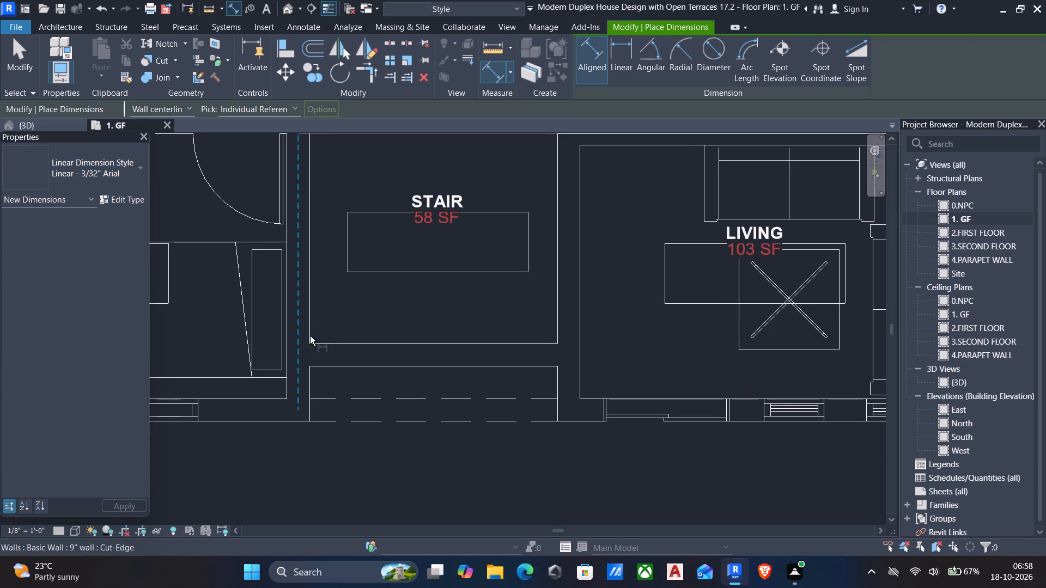
pyautogui.click(310, 336)
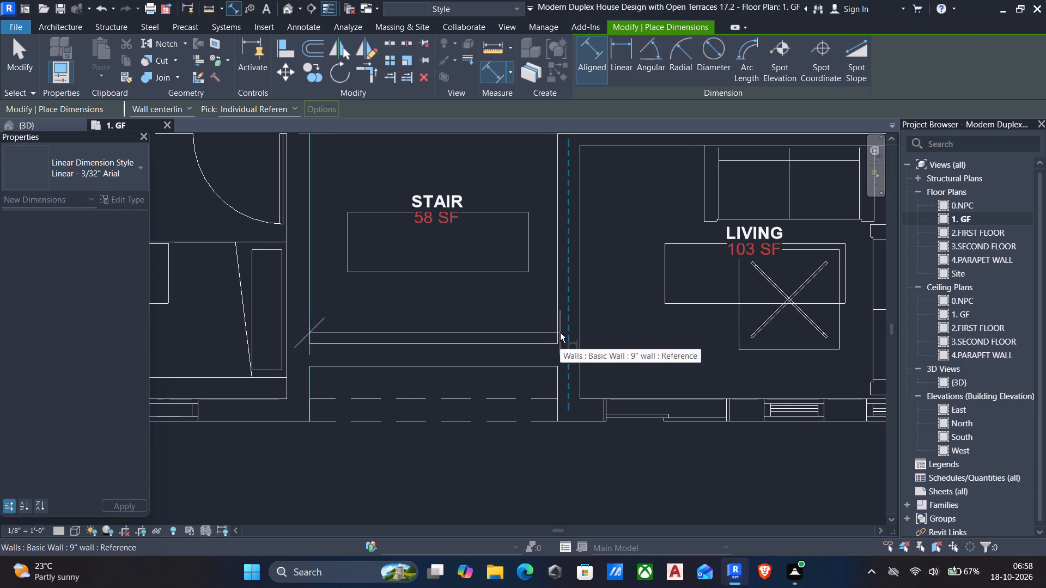
pyautogui.press('Tab')
pyautogui.press('Tab')
pyautogui.press('Tab')
pyautogui.press('Tab')
pyautogui.press('Tab')
pyautogui.press('Tab')
pyautogui.press('Tab')
pyautogui.press('Tab')
pyautogui.press('Tab')
pyautogui.press('Tab')
pyautogui.press('Tab')
pyautogui.press('Tab')
pyautogui.press('Tab')
pyautogui.press('Tab')
pyautogui.press('Tab')
pyautogui.press('Tab')
pyautogui.press('Tab')
pyautogui.press('Tab')
pyautogui.press('Tab')
pyautogui.press('Tab')
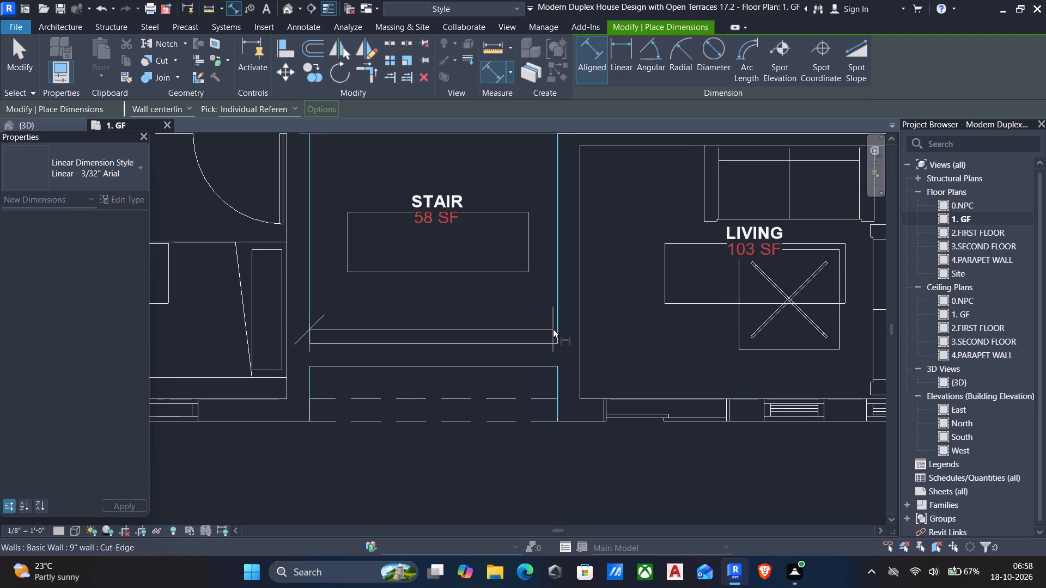
pyautogui.click(558, 327)
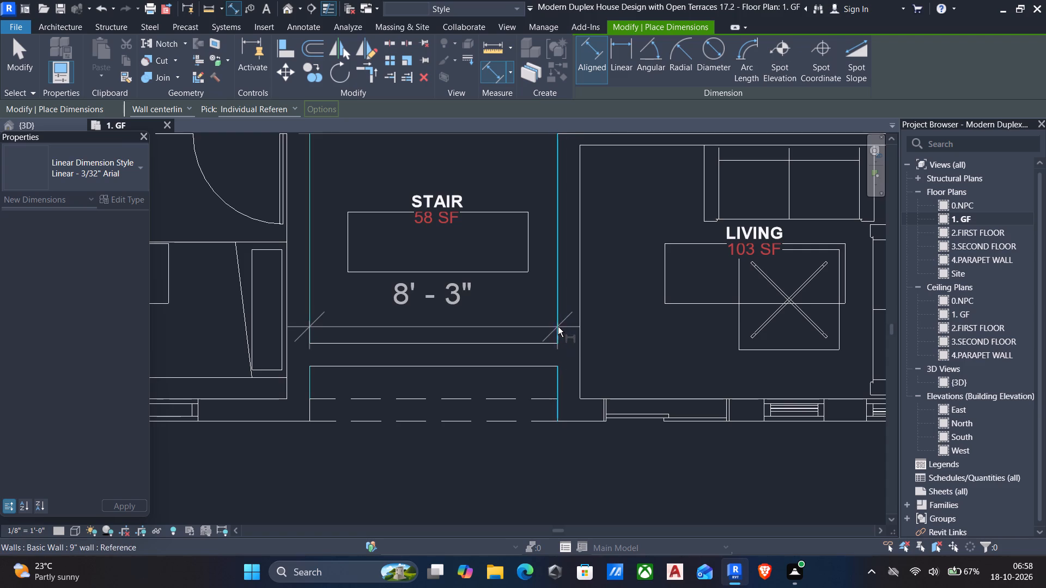
pyautogui.click(473, 383)
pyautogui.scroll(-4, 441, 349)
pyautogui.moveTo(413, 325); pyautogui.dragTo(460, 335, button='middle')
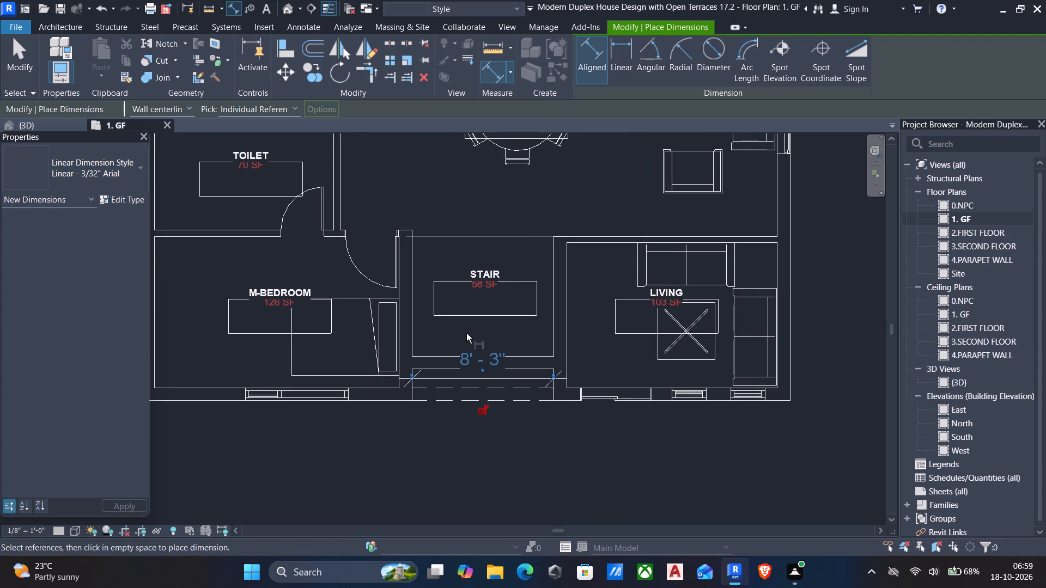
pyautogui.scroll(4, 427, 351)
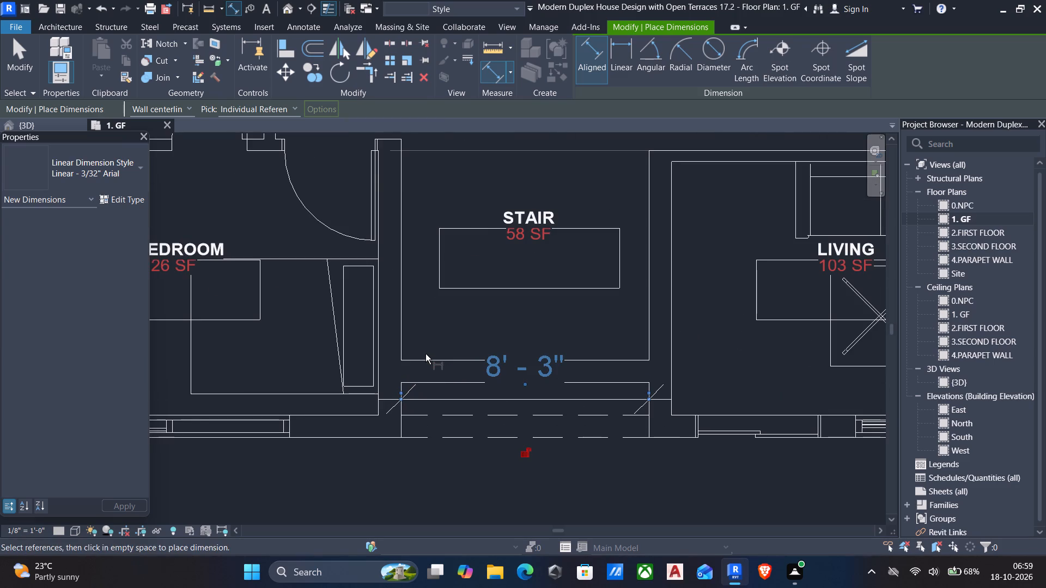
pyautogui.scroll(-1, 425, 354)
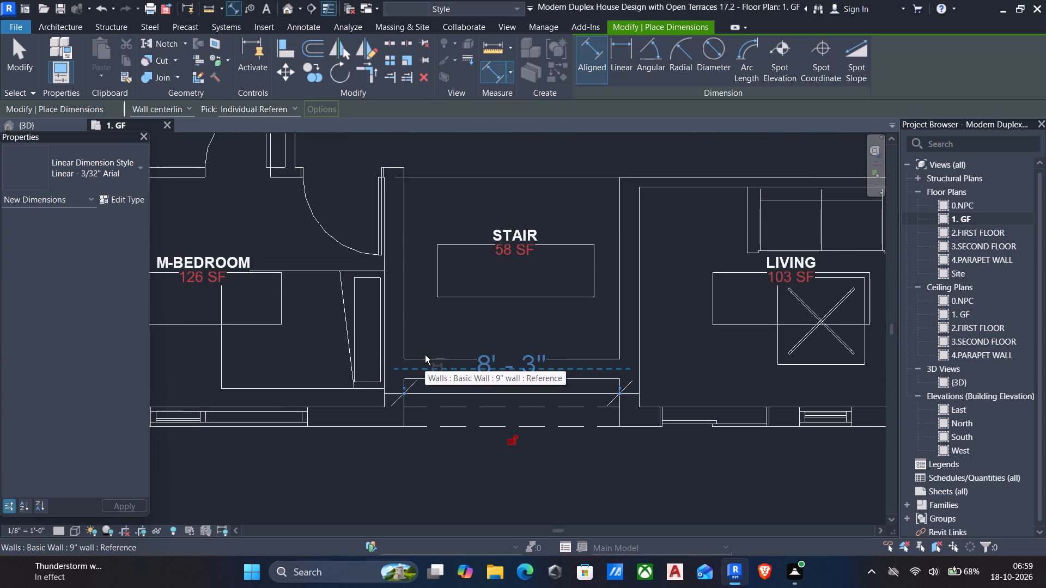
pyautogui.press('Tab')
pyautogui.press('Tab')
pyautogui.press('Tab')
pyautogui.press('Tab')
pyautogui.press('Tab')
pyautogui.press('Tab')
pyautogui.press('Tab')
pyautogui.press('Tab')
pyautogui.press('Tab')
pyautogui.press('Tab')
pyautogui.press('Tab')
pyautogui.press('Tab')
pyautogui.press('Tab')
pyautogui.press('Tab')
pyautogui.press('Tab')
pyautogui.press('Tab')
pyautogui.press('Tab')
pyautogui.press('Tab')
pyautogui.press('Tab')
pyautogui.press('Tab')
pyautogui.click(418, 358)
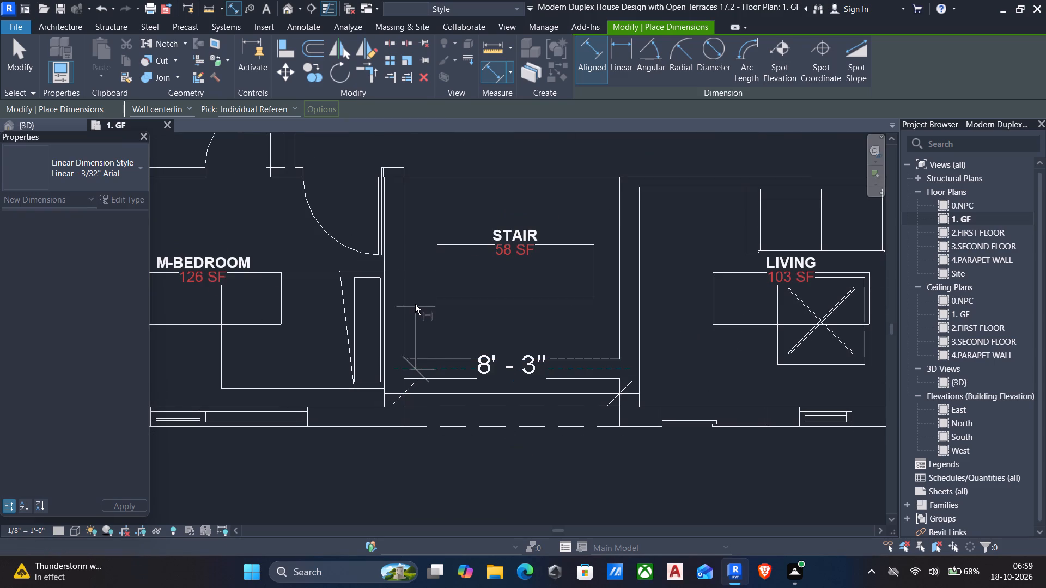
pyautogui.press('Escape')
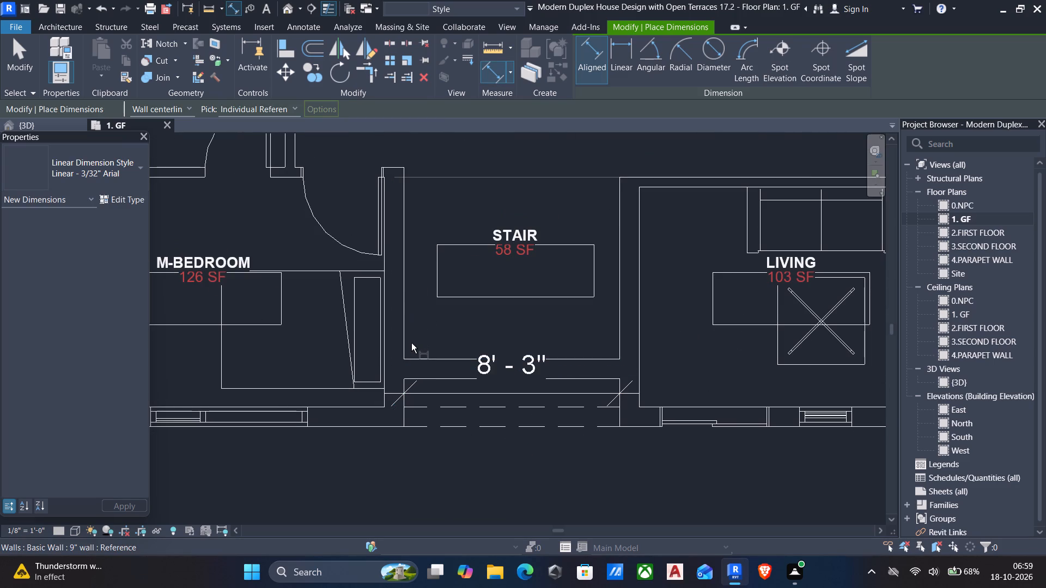
# Add an aligned dimension for the Stair room's depth, from the front wall's inner face to the free end of the M-Bedroom-side wall.
pyautogui.press('Tab')
pyautogui.press('Tab')
pyautogui.press('Tab')
pyautogui.press('Tab')
pyautogui.press('Tab')
pyautogui.press('Tab')
pyautogui.press('Tab')
pyautogui.press('Tab')
pyautogui.press('Tab')
pyautogui.press('Tab')
pyautogui.press('Tab')
pyautogui.press('Tab')
pyautogui.press('Tab')
pyautogui.press('Tab')
pyautogui.press('Tab')
pyautogui.press('Tab')
pyautogui.press('Tab')
pyautogui.press('Tab')
pyautogui.press('Tab')
pyautogui.press('Tab')
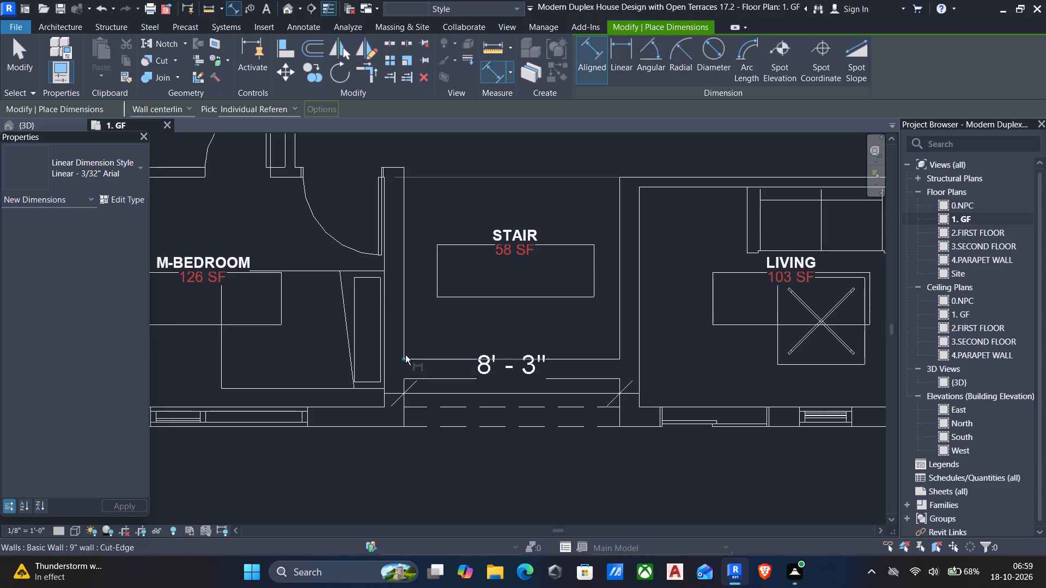
pyautogui.click(413, 358)
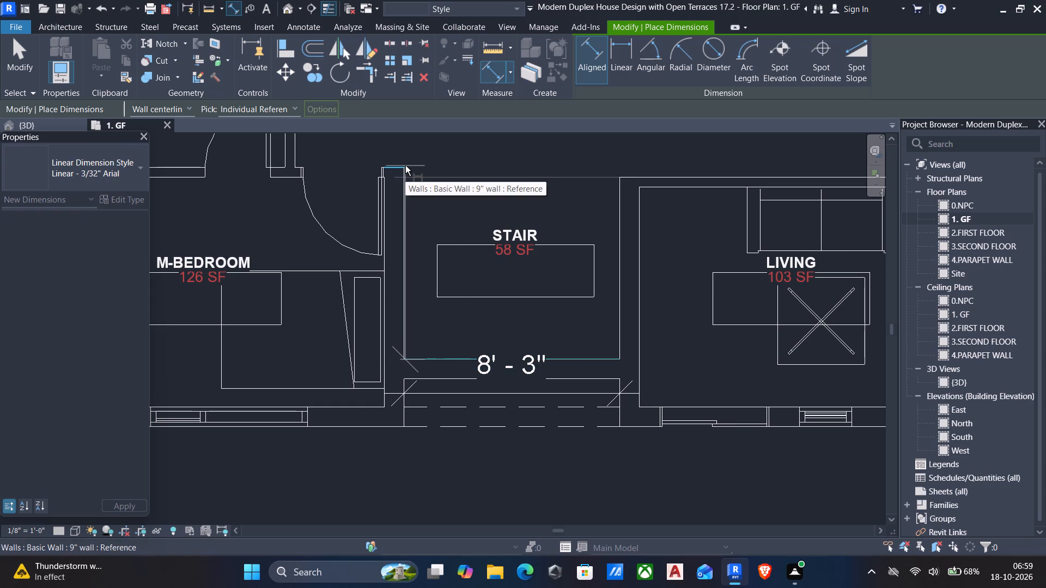
pyautogui.scroll(2, 405, 166)
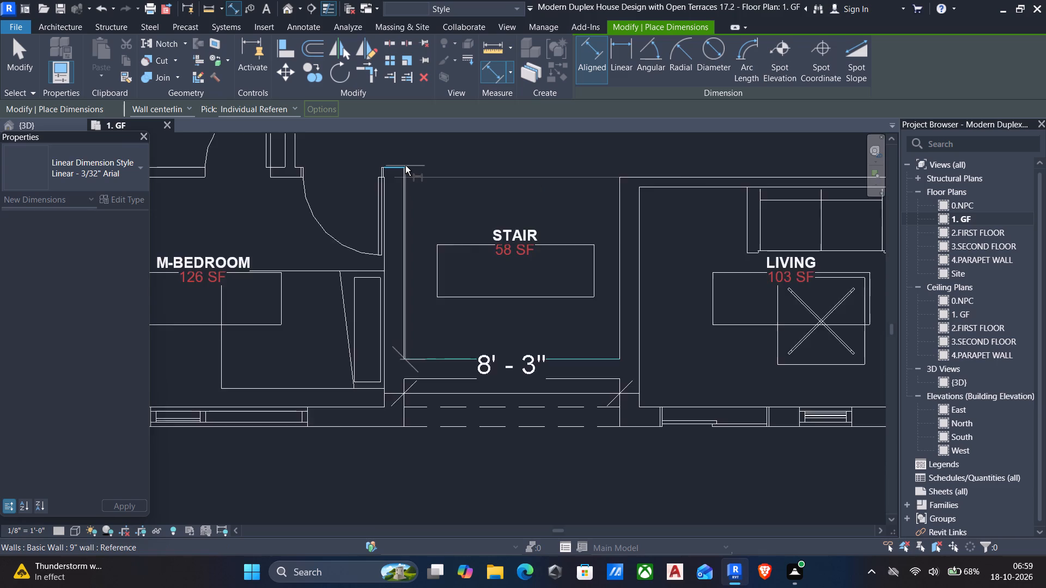
pyautogui.scroll(2, 405, 166)
pyautogui.click(404, 169)
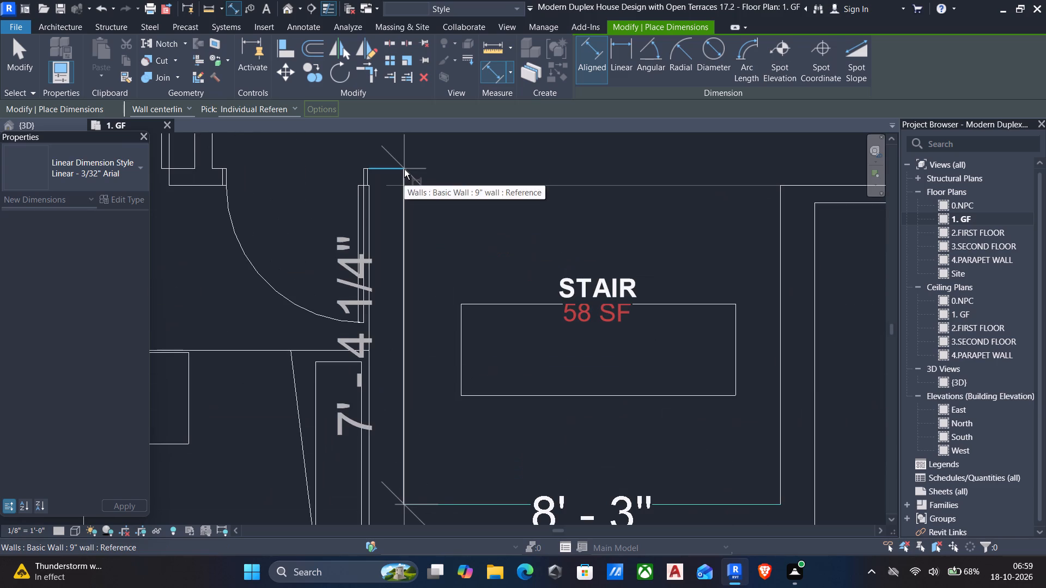
pyautogui.scroll(-3, 414, 173)
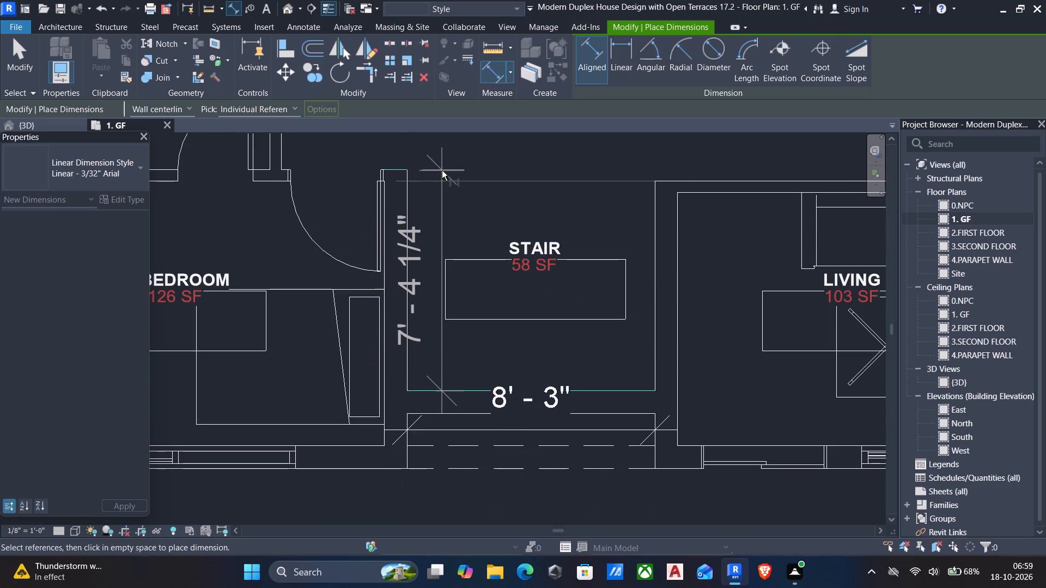
pyautogui.click(442, 170)
pyautogui.press('Escape')
pyautogui.press('Escape')
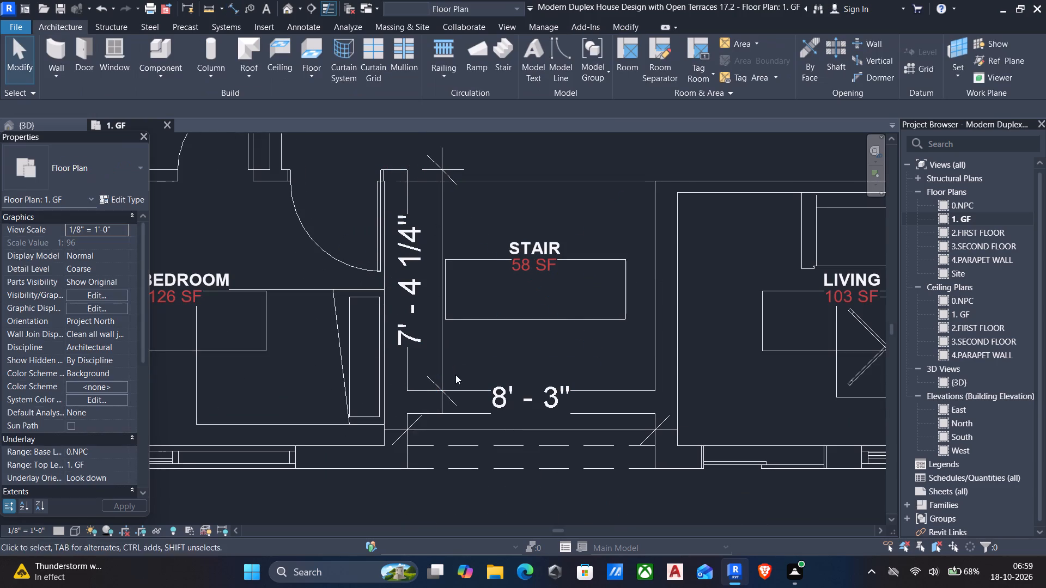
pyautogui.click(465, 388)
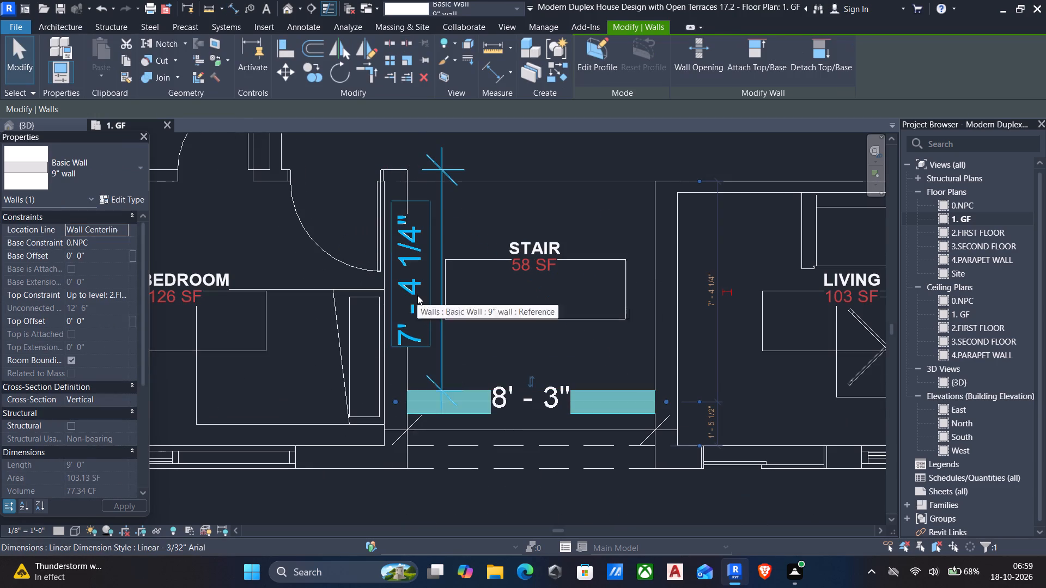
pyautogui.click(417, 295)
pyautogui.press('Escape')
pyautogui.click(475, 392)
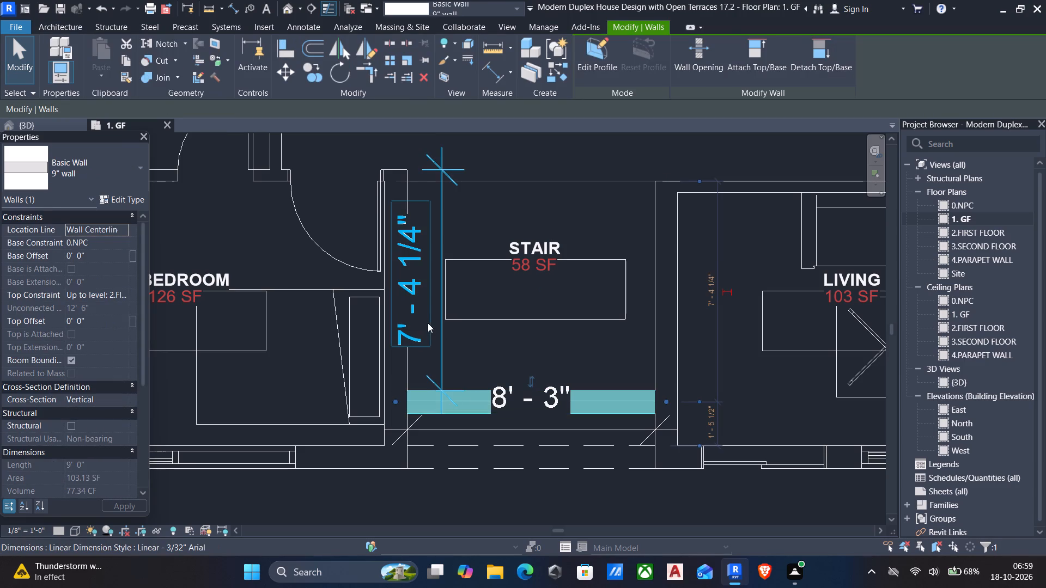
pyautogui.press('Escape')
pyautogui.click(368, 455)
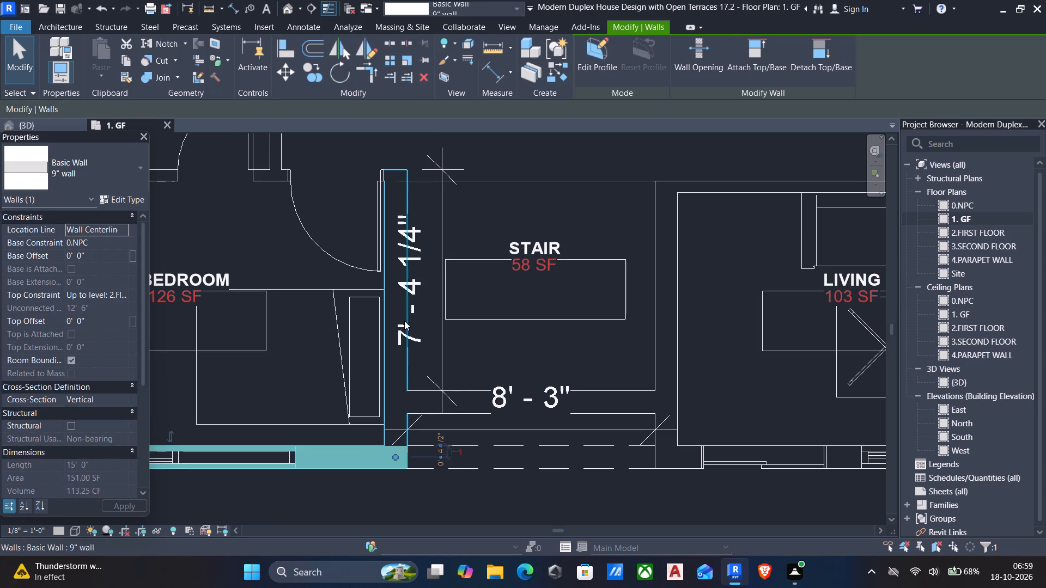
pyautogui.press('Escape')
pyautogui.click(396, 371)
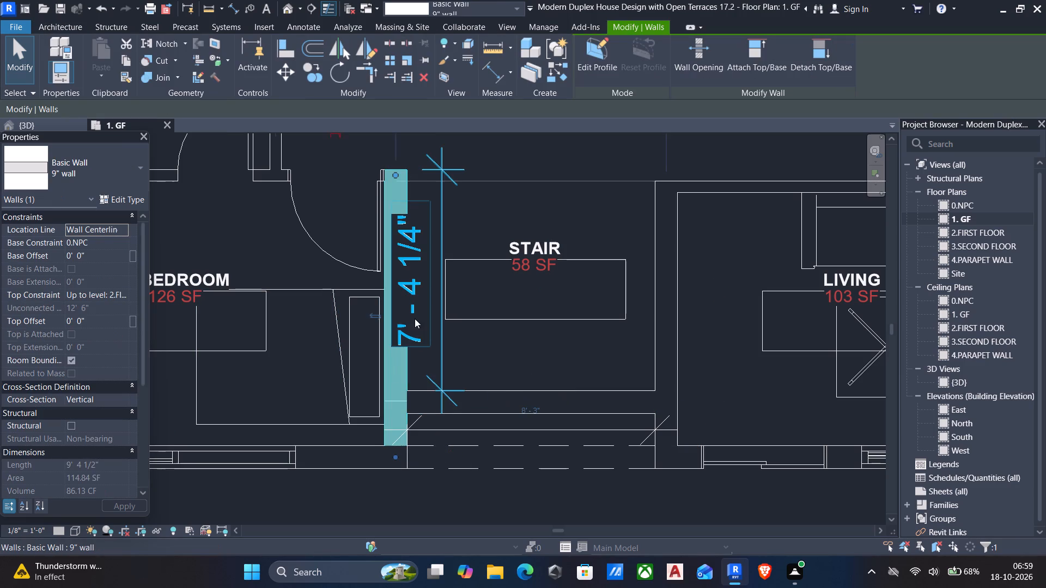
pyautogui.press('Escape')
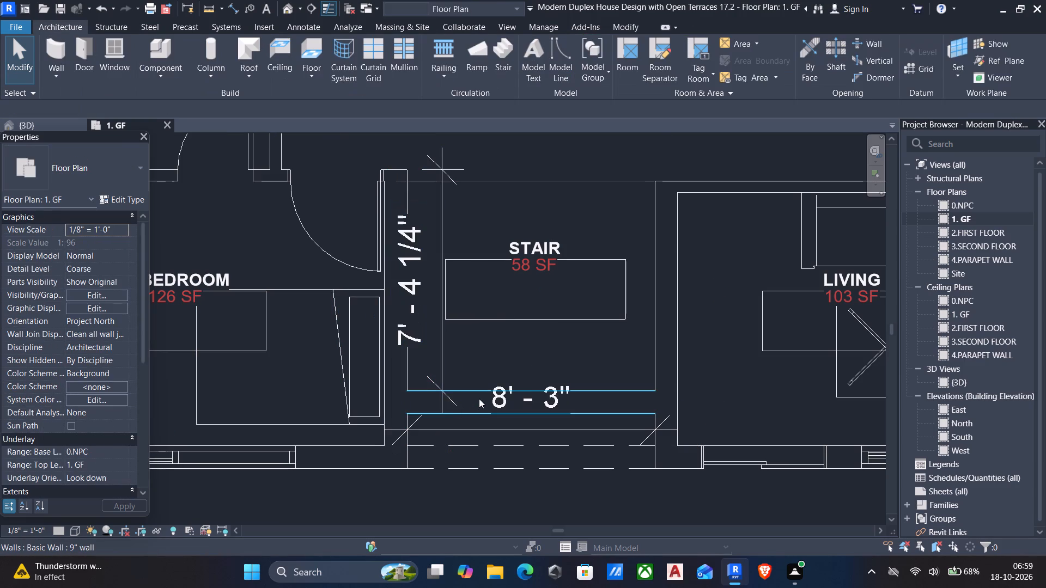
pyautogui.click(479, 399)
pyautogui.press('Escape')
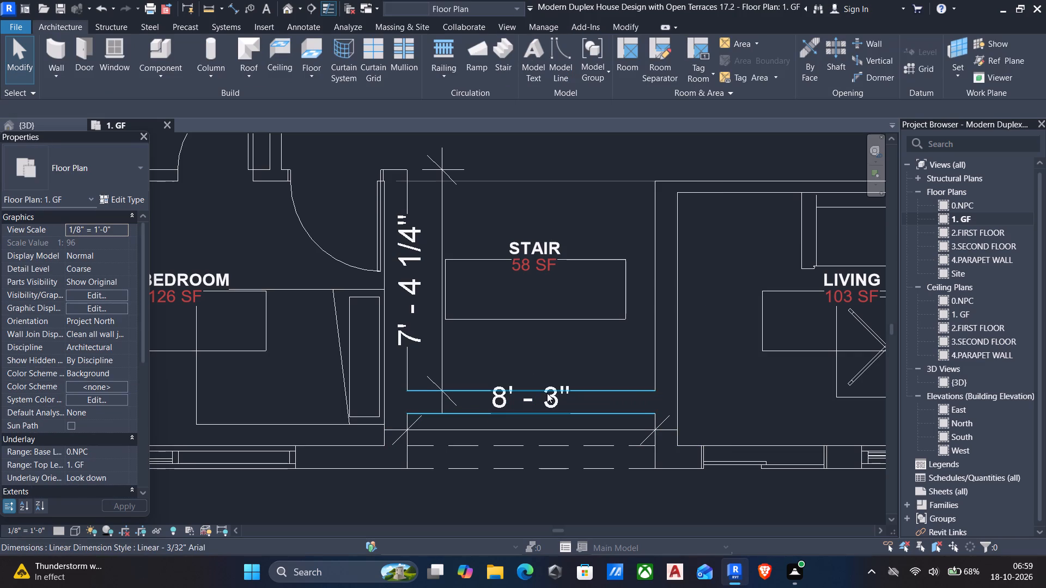
# Move the Stair room's front wall inward so it sits 7'-0" from the room's Dining-side edge.
pyautogui.click(607, 414)
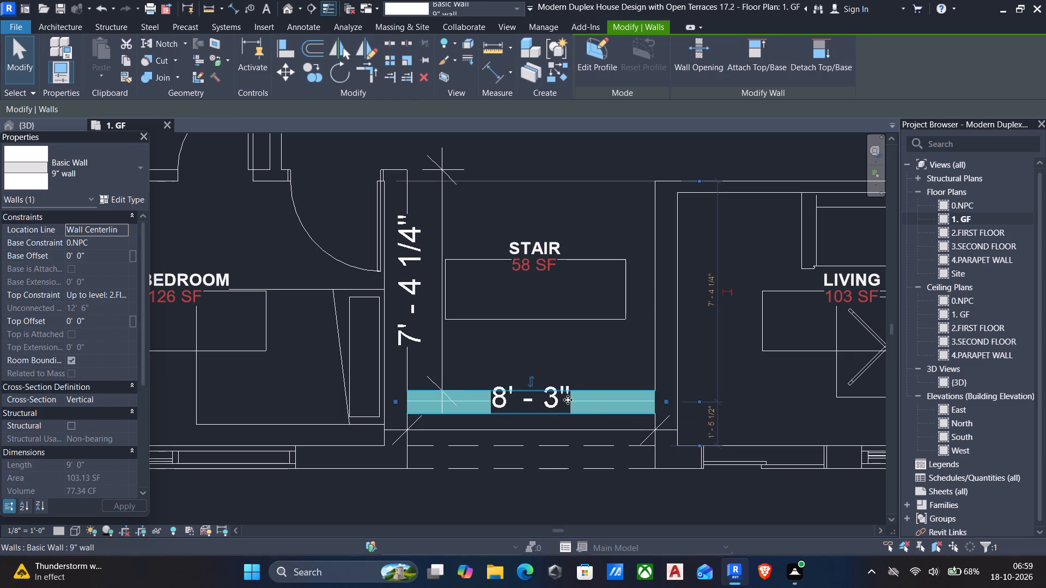
pyautogui.scroll(-5, 567, 390)
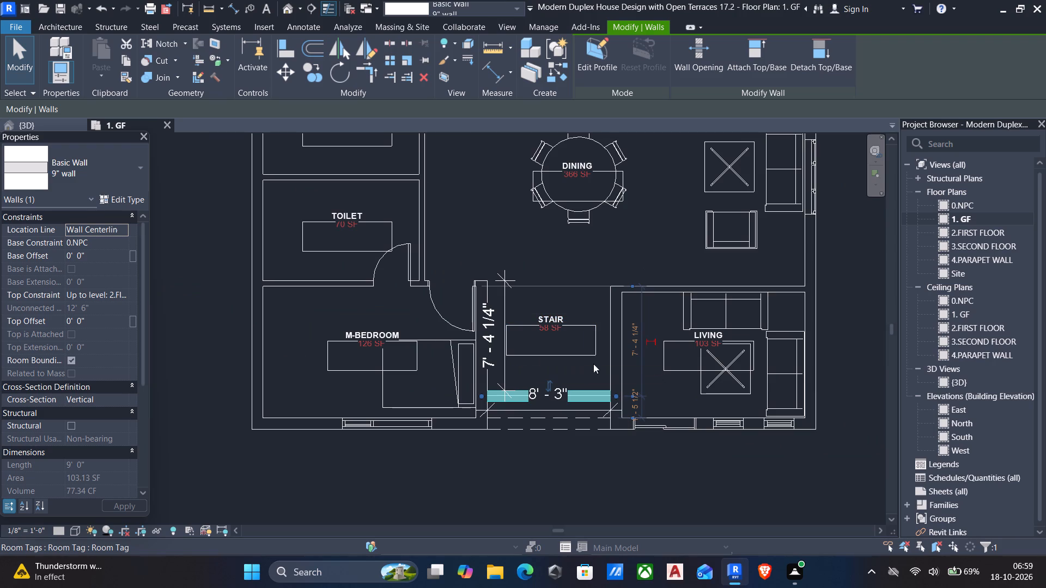
pyautogui.click(633, 347)
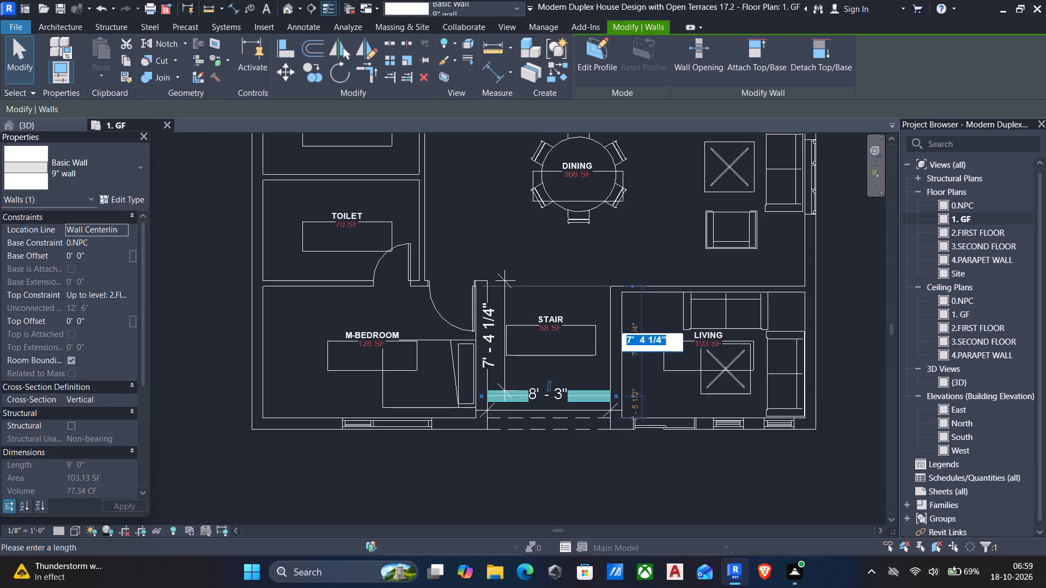
pyautogui.write("7'")
pyautogui.press('Return')
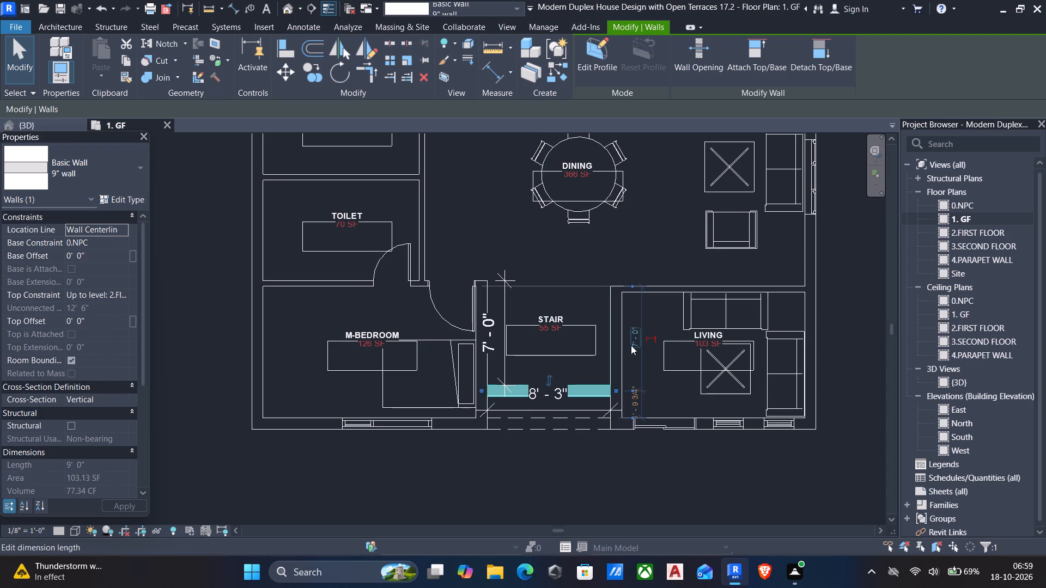
pyautogui.press('Escape')
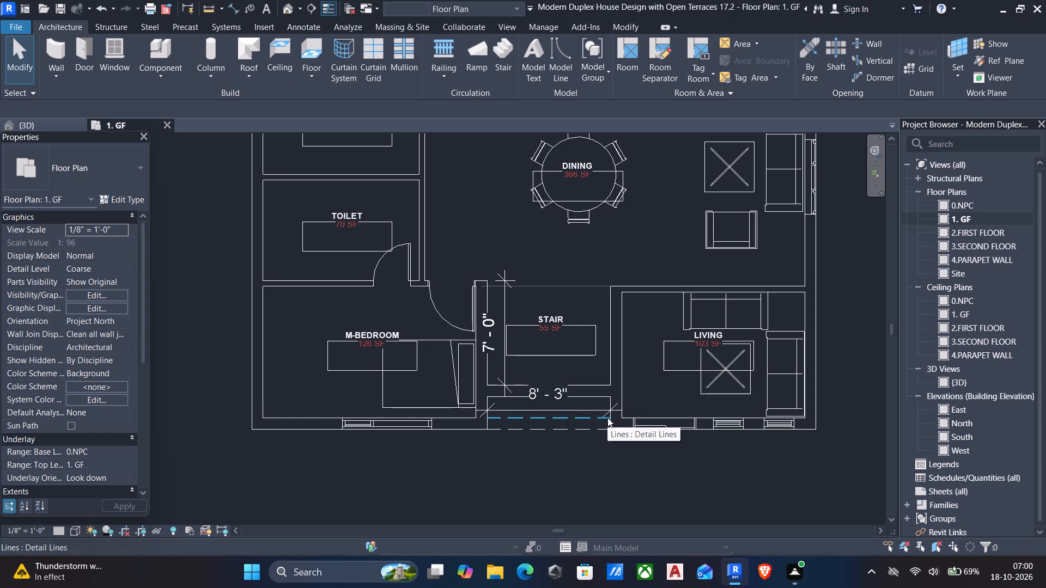
# Start placing a component and browse the US family library for loading, going to the Plumbing > MEP folder.
pyautogui.moveTo(512, 419); pyautogui.dragTo(591, 445, button='middle')
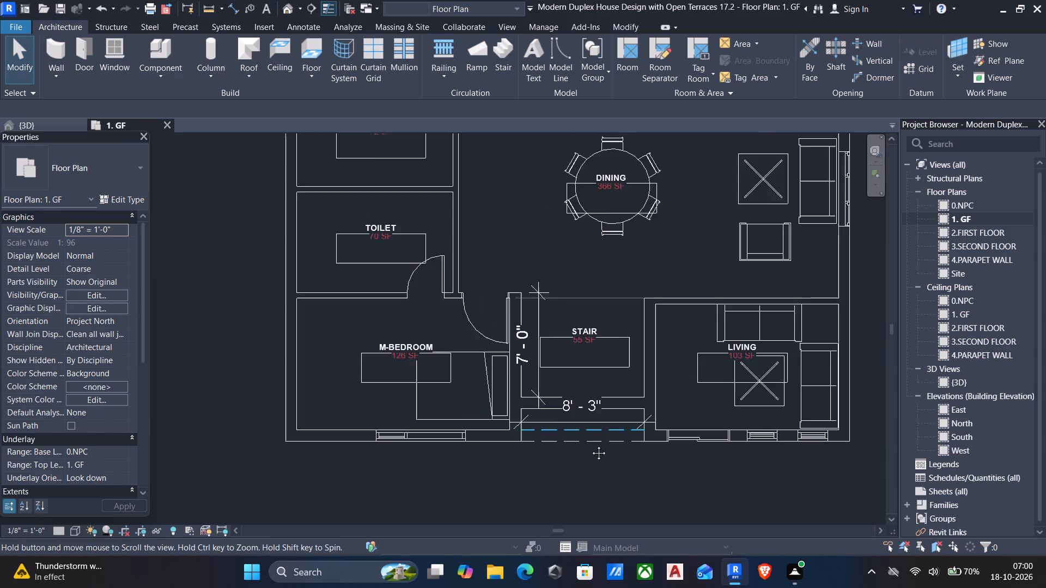
pyautogui.moveTo(591, 445); pyautogui.dragTo(623, 457, button='middle')
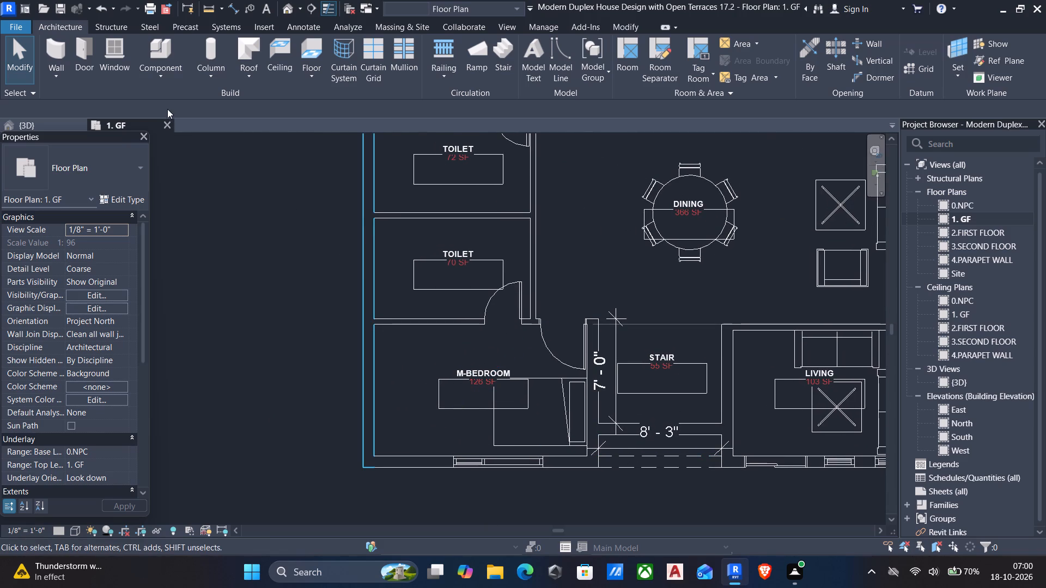
pyautogui.click(158, 78)
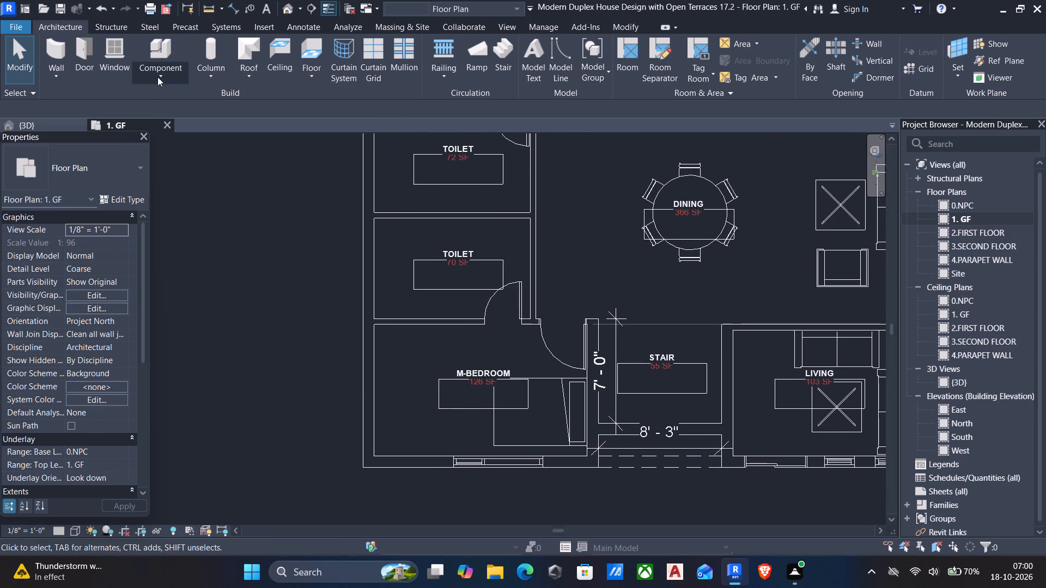
pyautogui.click(202, 101)
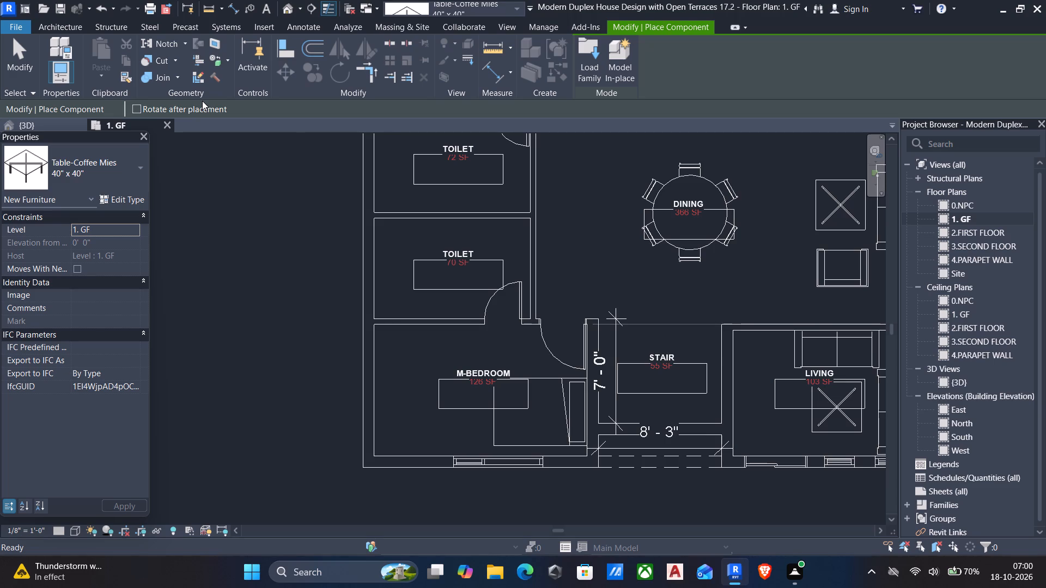
pyautogui.click(582, 58)
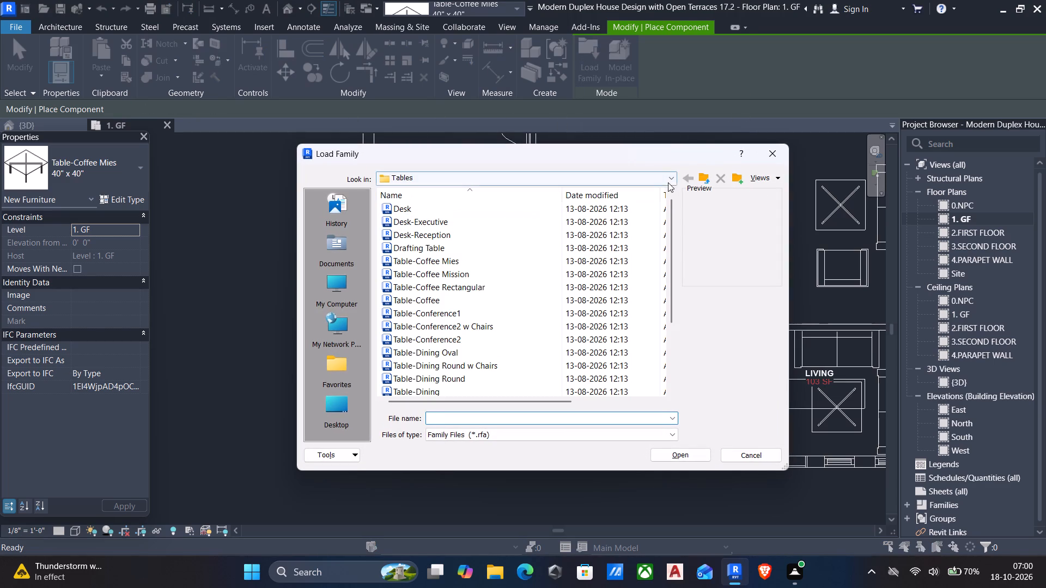
pyautogui.click(700, 181)
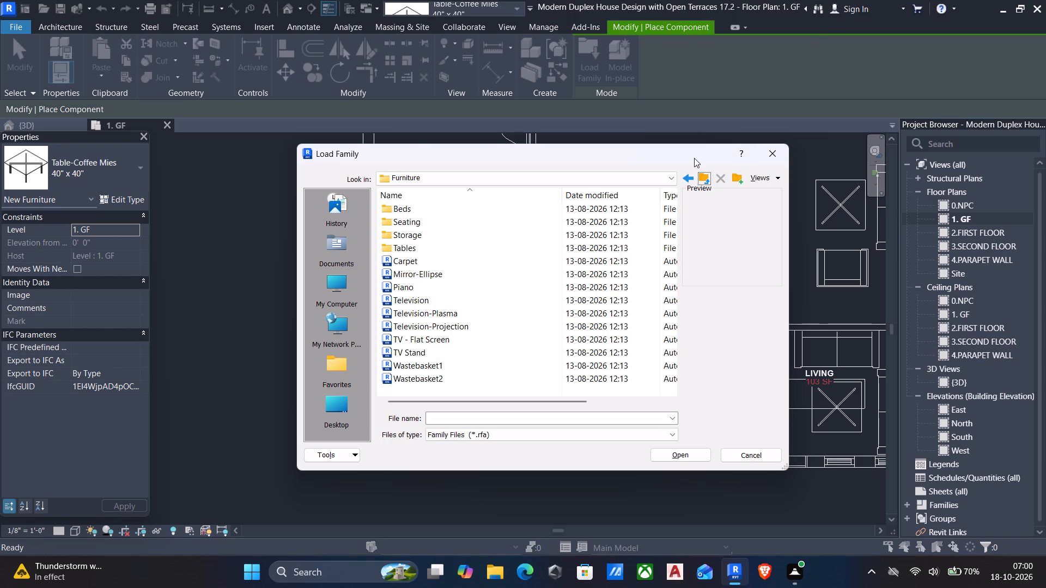
pyautogui.click(702, 180)
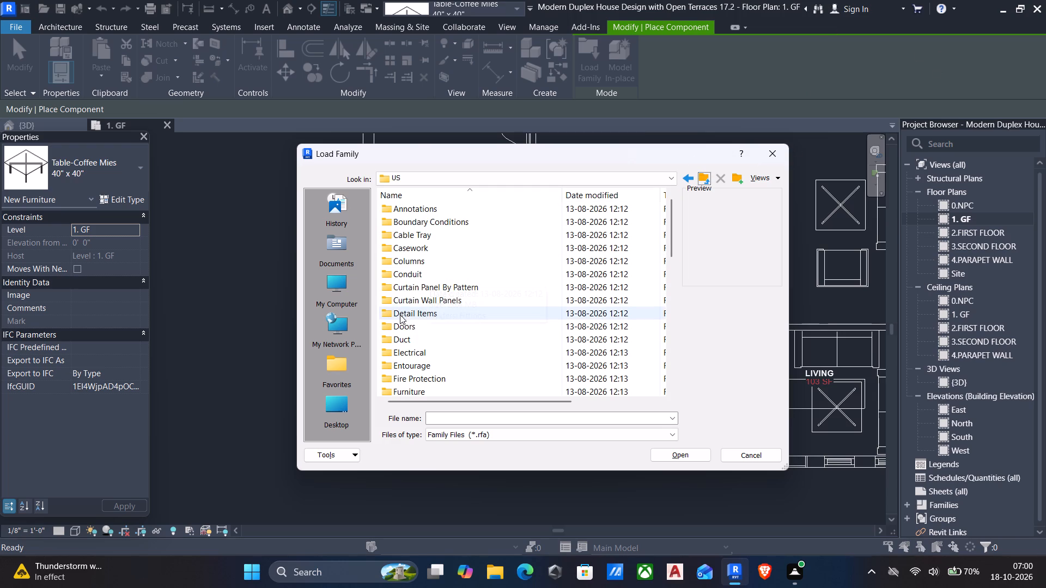
pyautogui.scroll(-2, 404, 343)
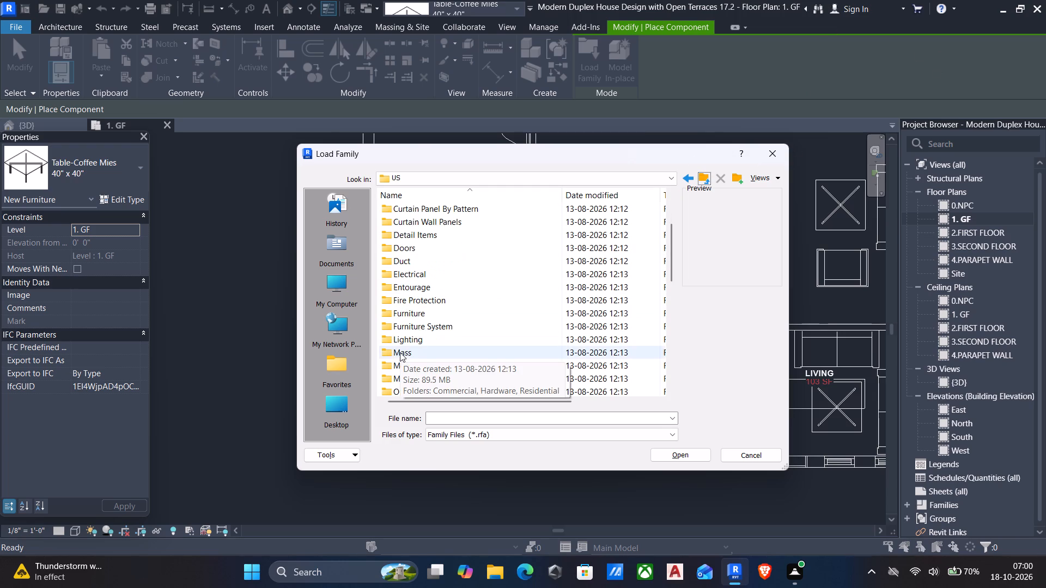
pyautogui.scroll(-3, 392, 372)
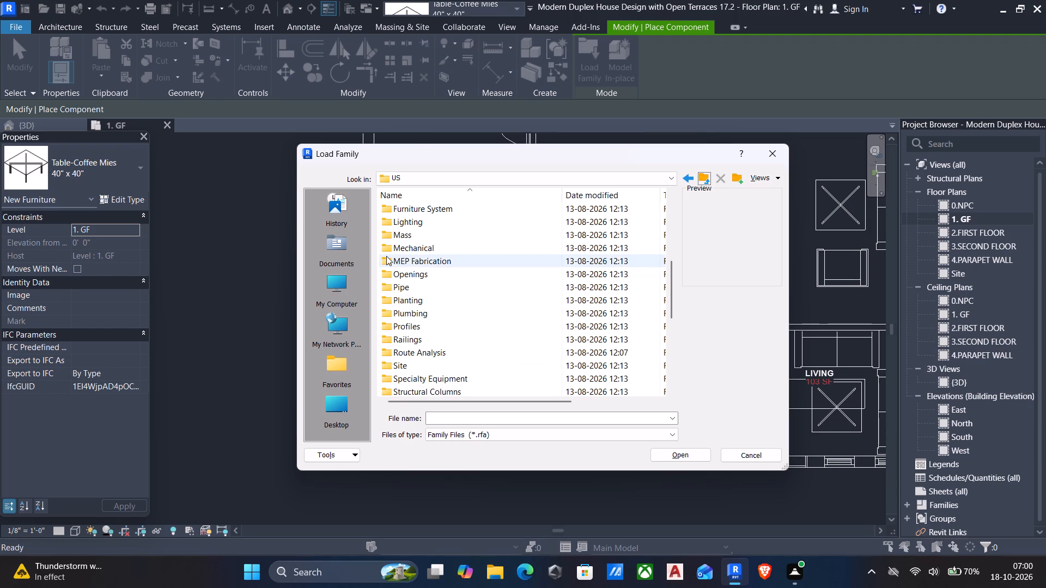
pyautogui.scroll(-7, 427, 357)
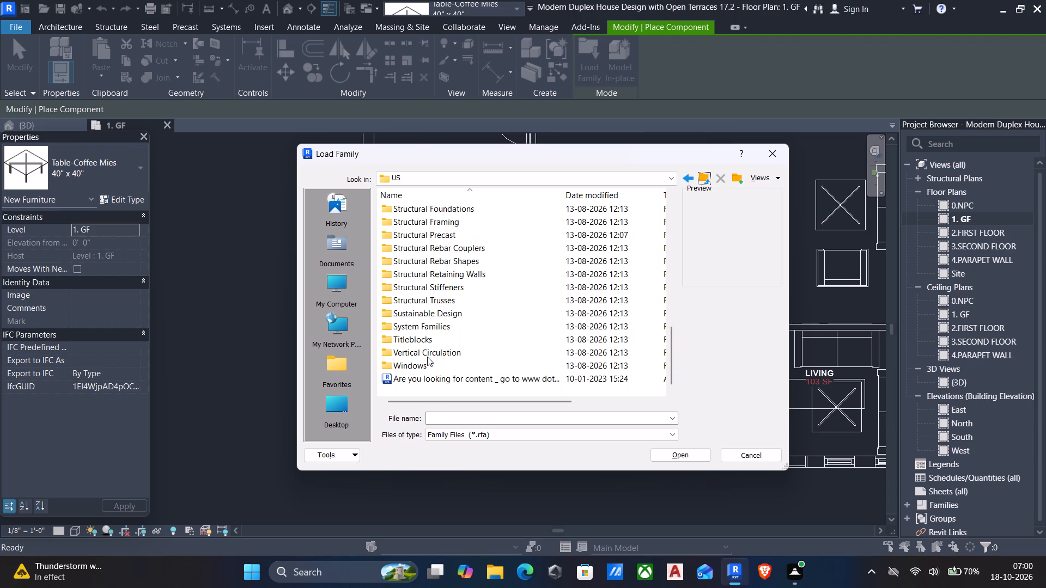
pyautogui.scroll(7, 427, 357)
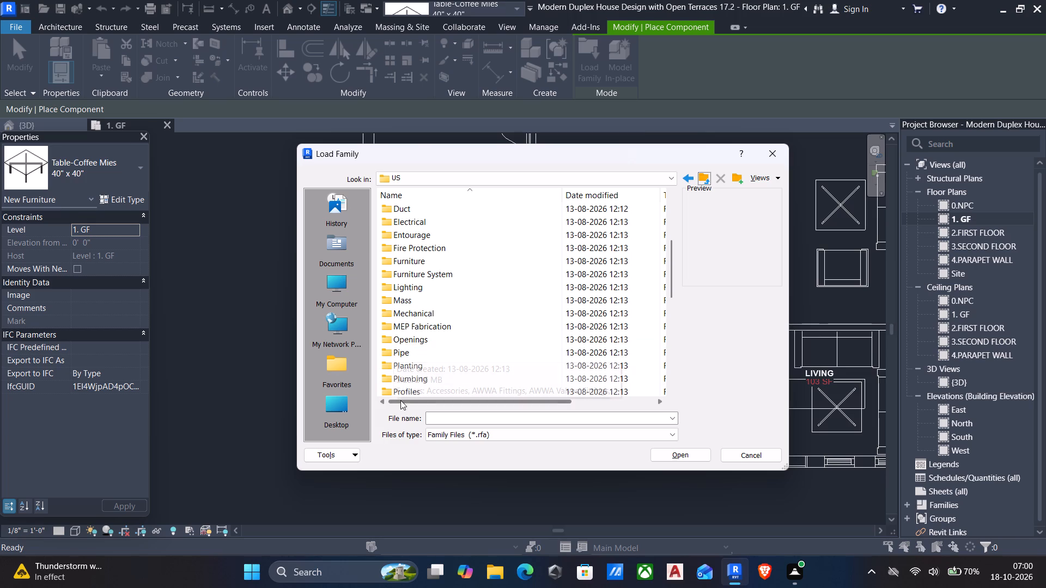
pyautogui.doubleClick(389, 378)
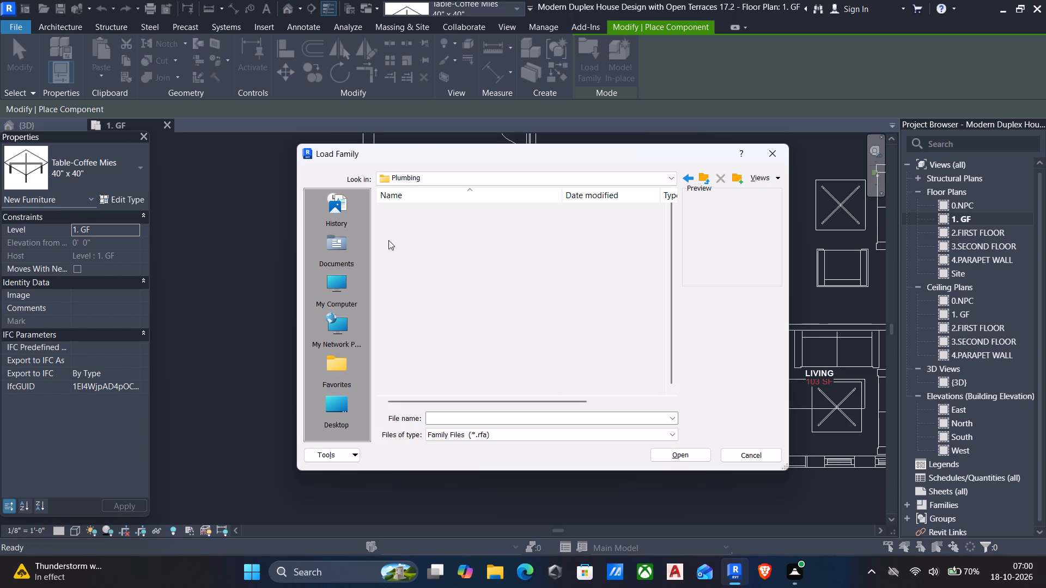
pyautogui.doubleClick(388, 226)
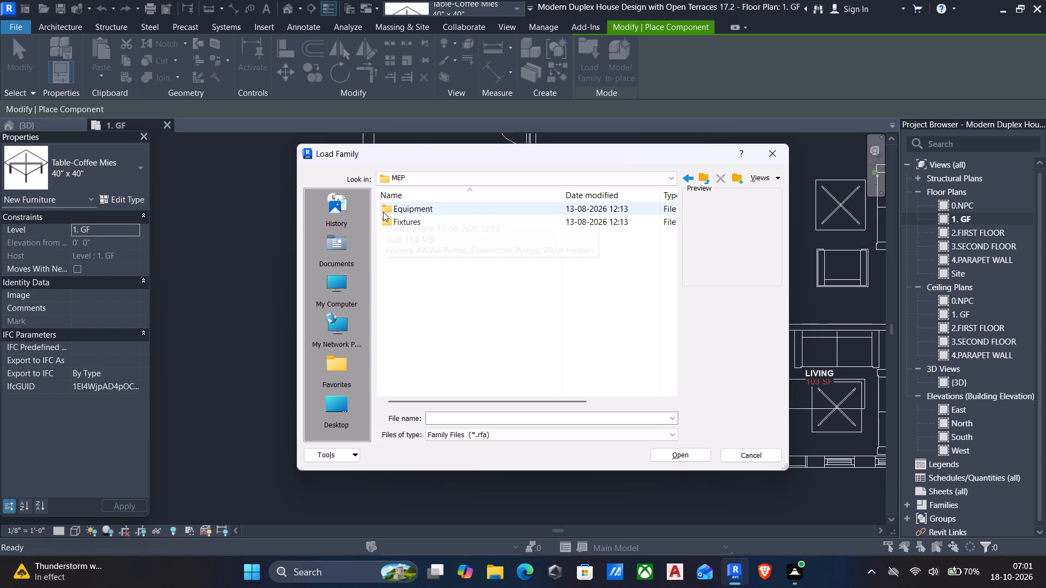
# Examine the families in the AWWA Pumps and Connectors folders under MEP Equipment, previewing the pipe connectors.
pyautogui.doubleClick(388, 204)
pyautogui.click(388, 204)
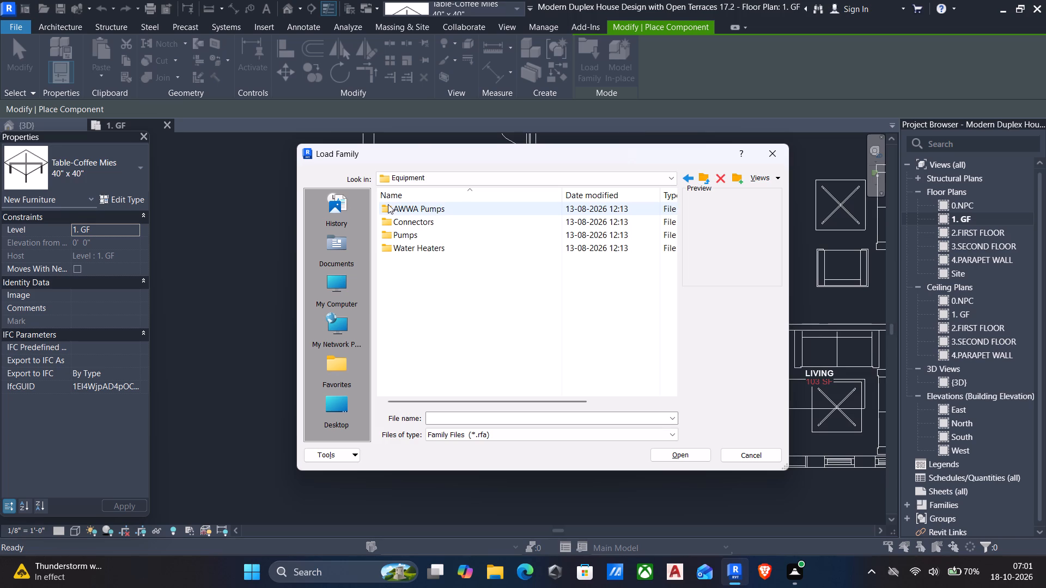
pyautogui.doubleClick(388, 204)
pyautogui.scroll(-3, 451, 222)
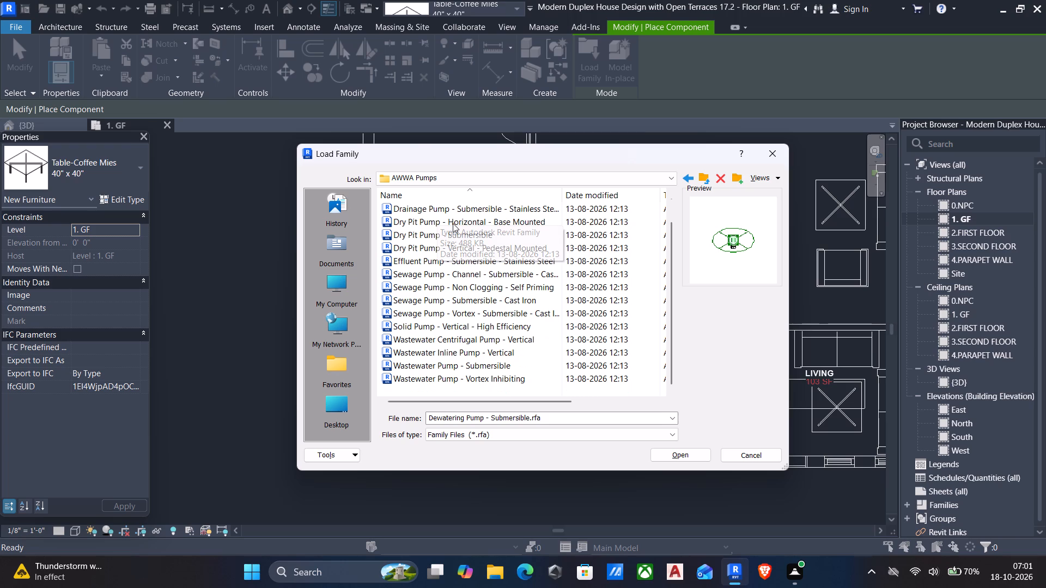
pyautogui.scroll(-3, 453, 223)
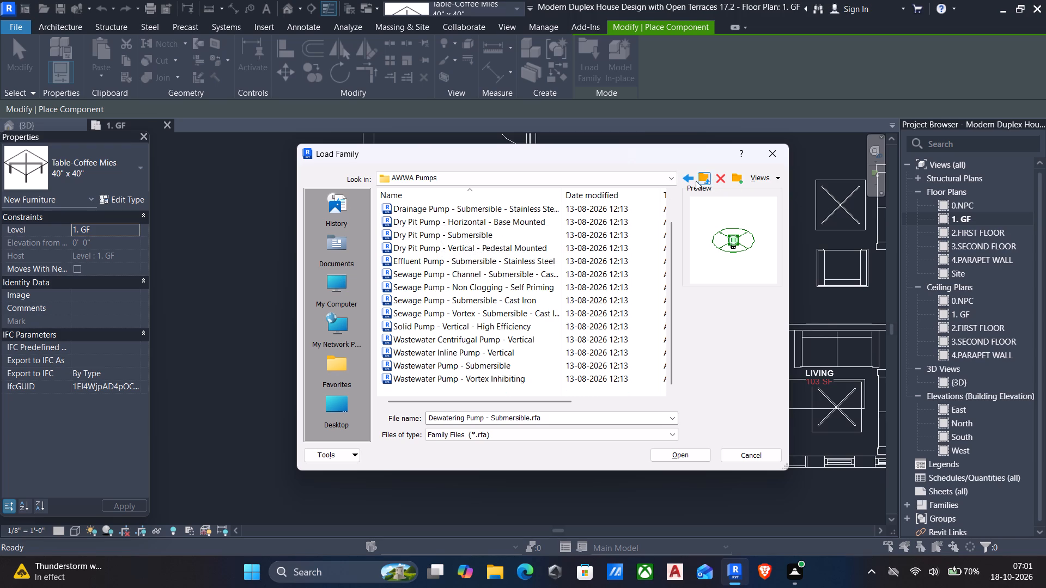
pyautogui.click(693, 181)
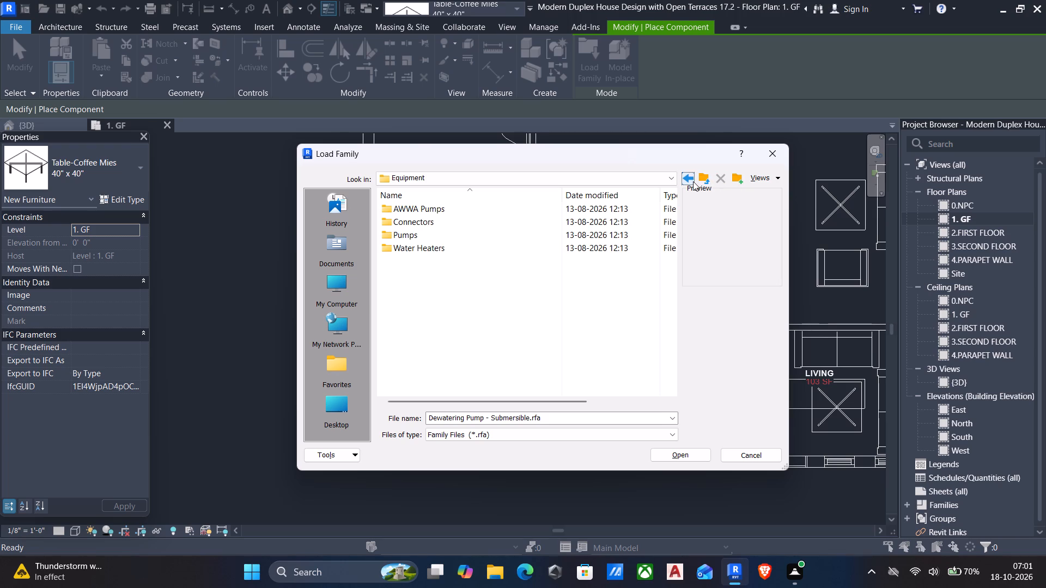
pyautogui.doubleClick(387, 222)
pyautogui.doubleClick(388, 222)
pyautogui.click(396, 211)
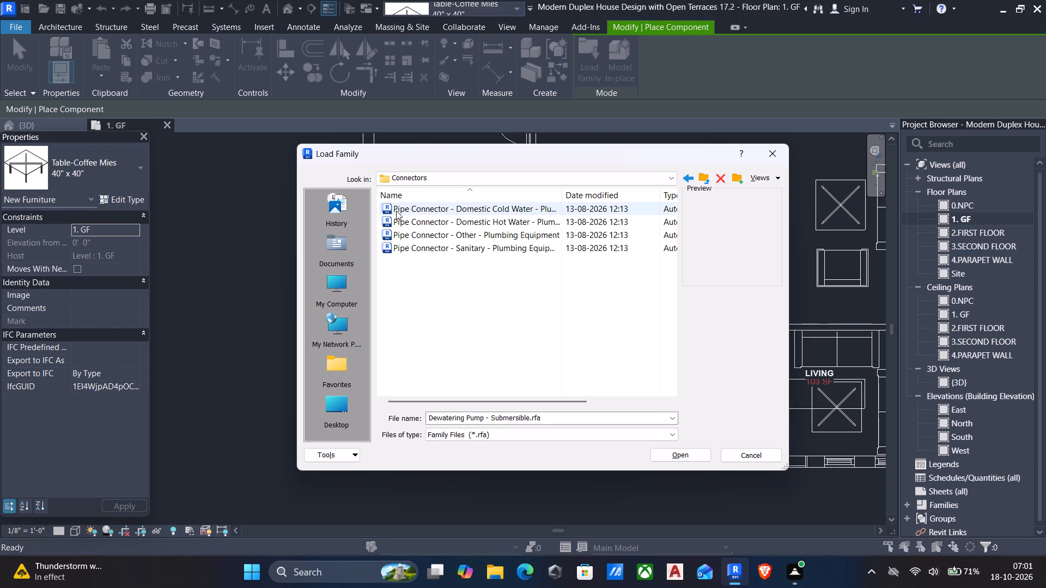
pyautogui.click(413, 220)
pyautogui.click(423, 238)
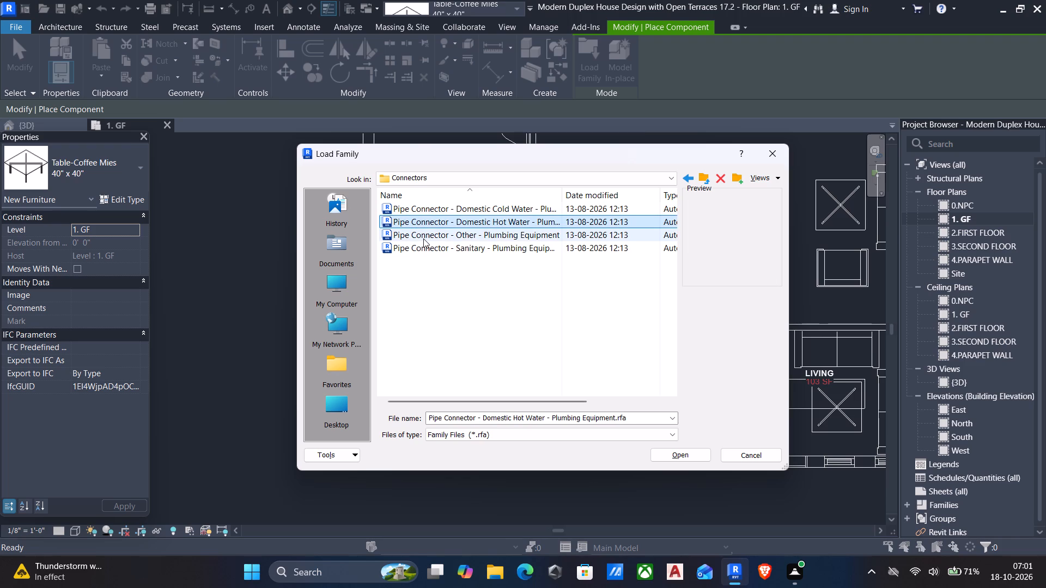
pyautogui.click(425, 252)
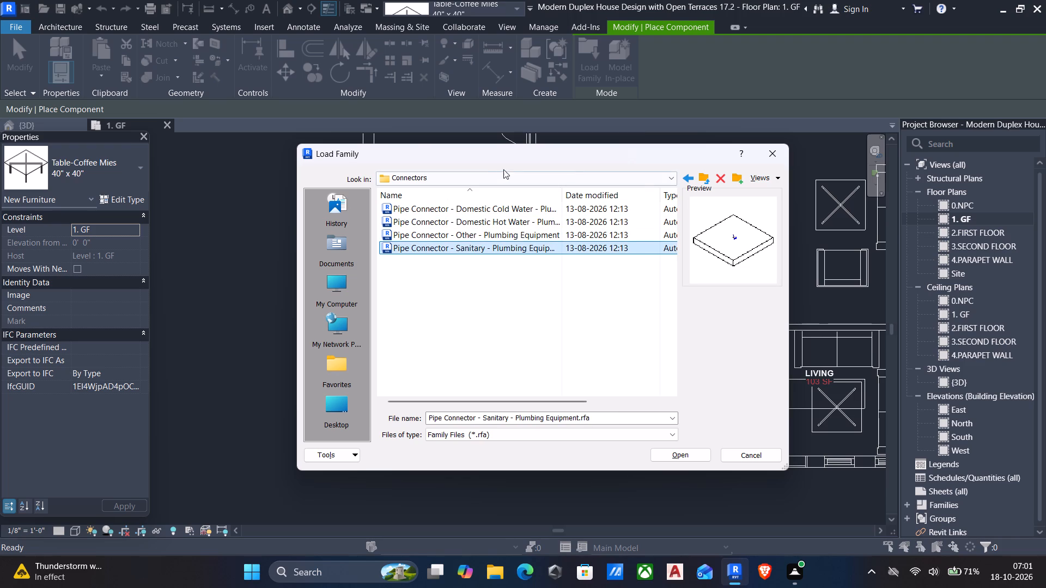
pyautogui.click(685, 175)
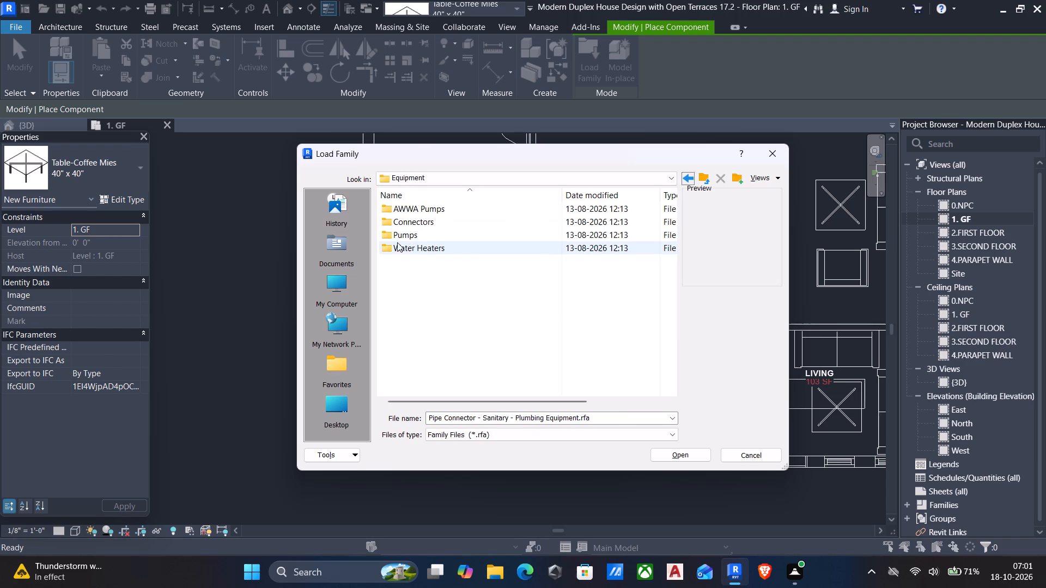
# Examine the families in the Water Heaters and Pumps folders under Equipment, and return to the MEP folder.
pyautogui.doubleClick(385, 248)
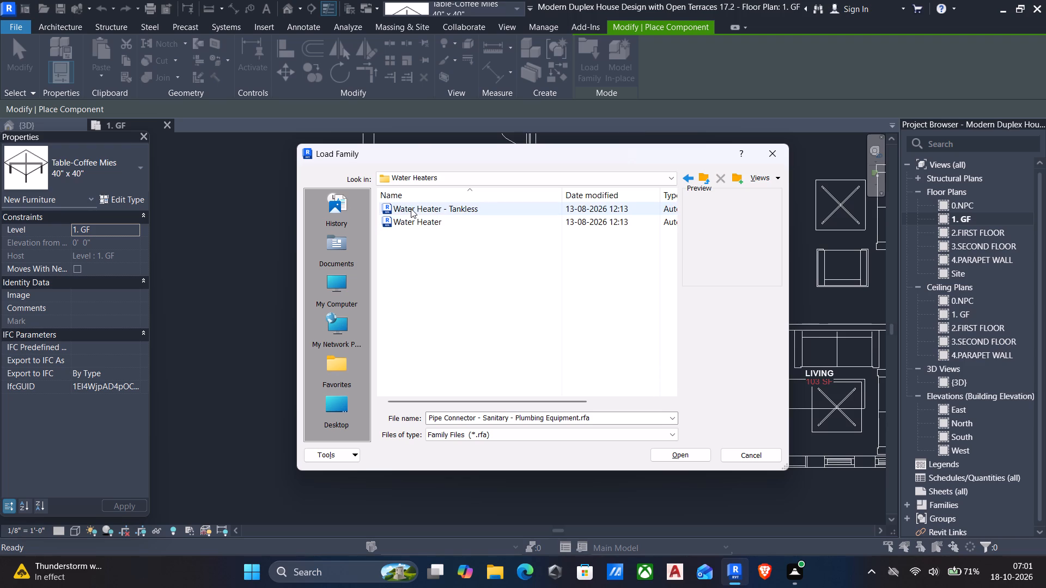
pyautogui.click(411, 209)
pyautogui.click(413, 226)
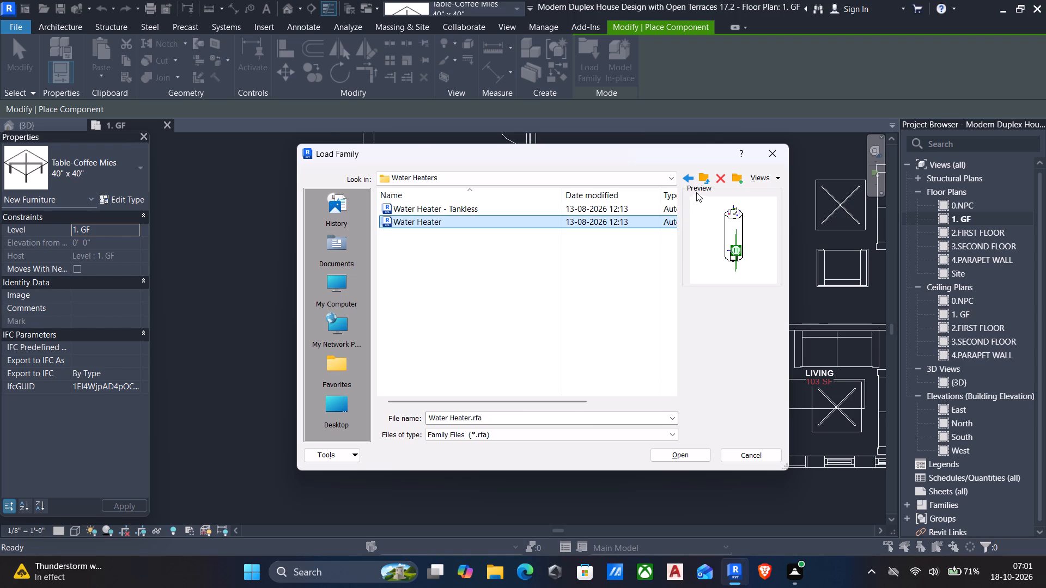
pyautogui.click(696, 182)
pyautogui.click(693, 181)
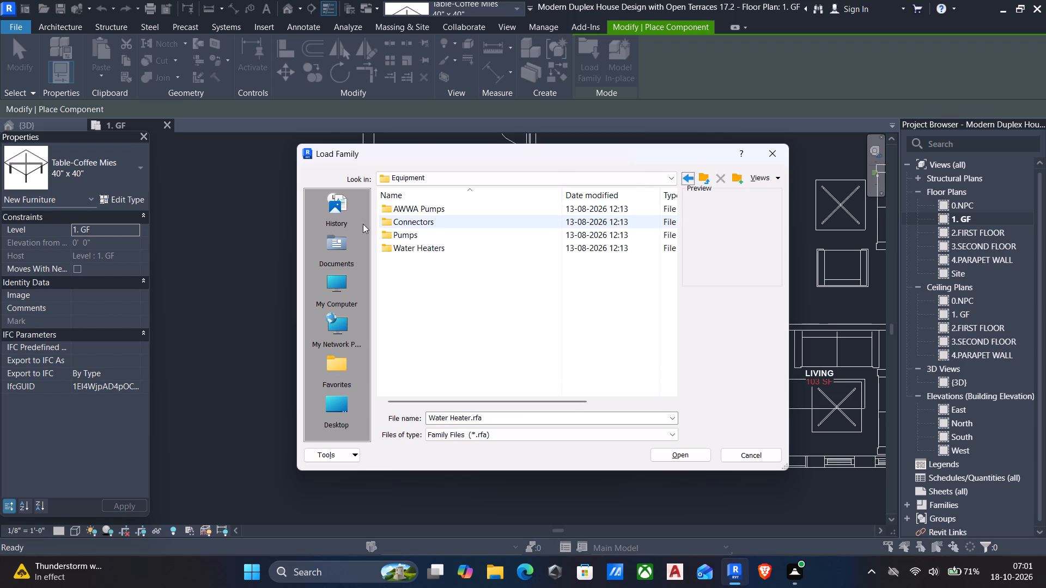
pyautogui.click(384, 231)
pyautogui.doubleClick(384, 231)
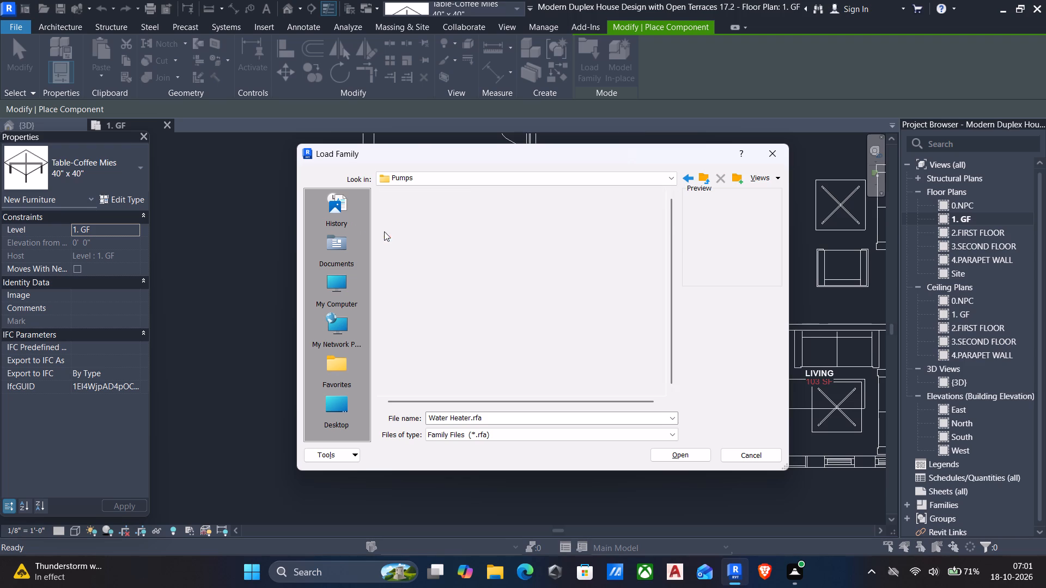
pyautogui.click(396, 204)
pyautogui.click(406, 218)
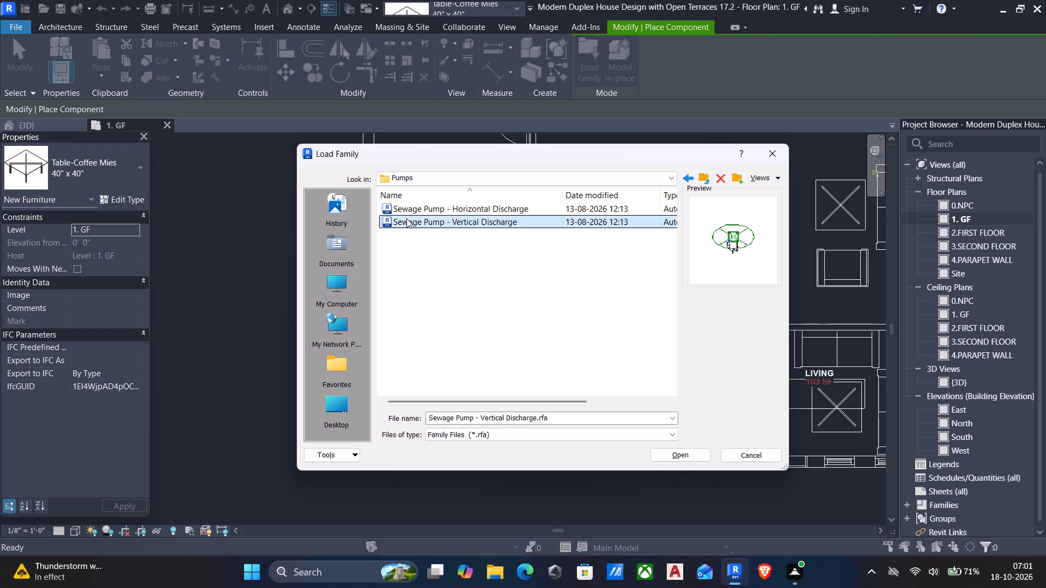
pyautogui.click(684, 174)
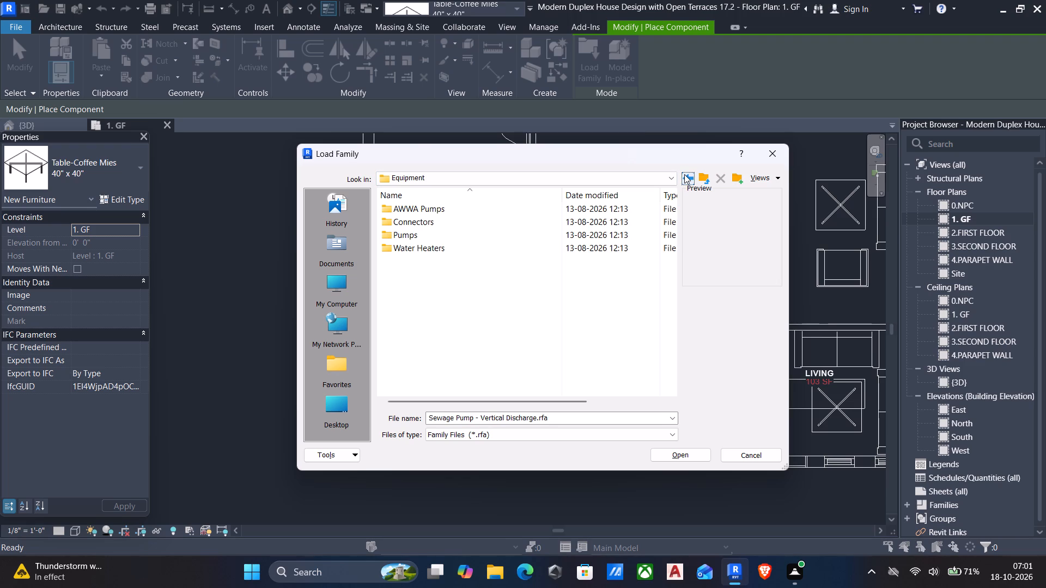
pyautogui.click(684, 174)
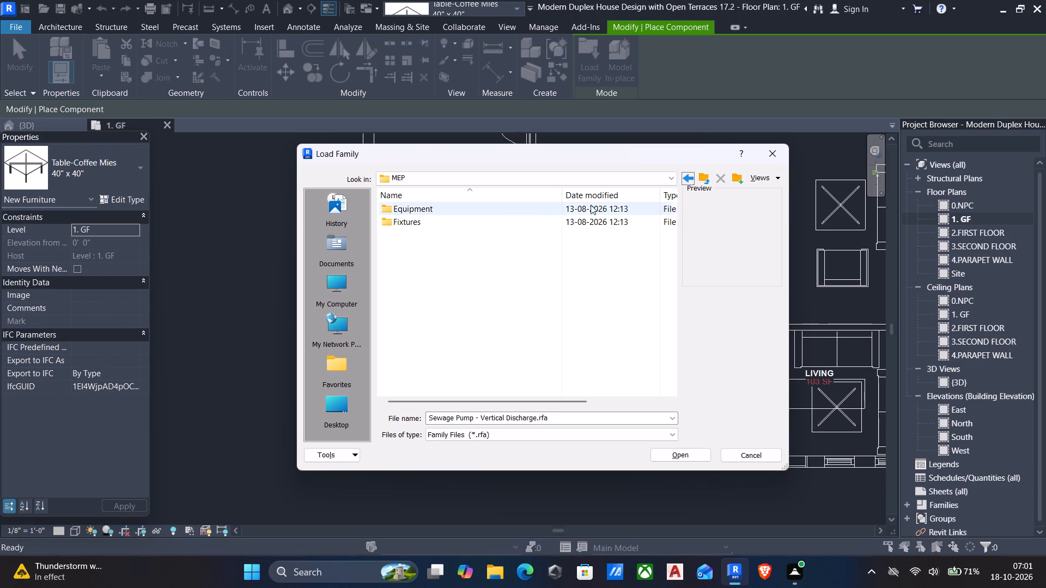
pyautogui.doubleClick(455, 206)
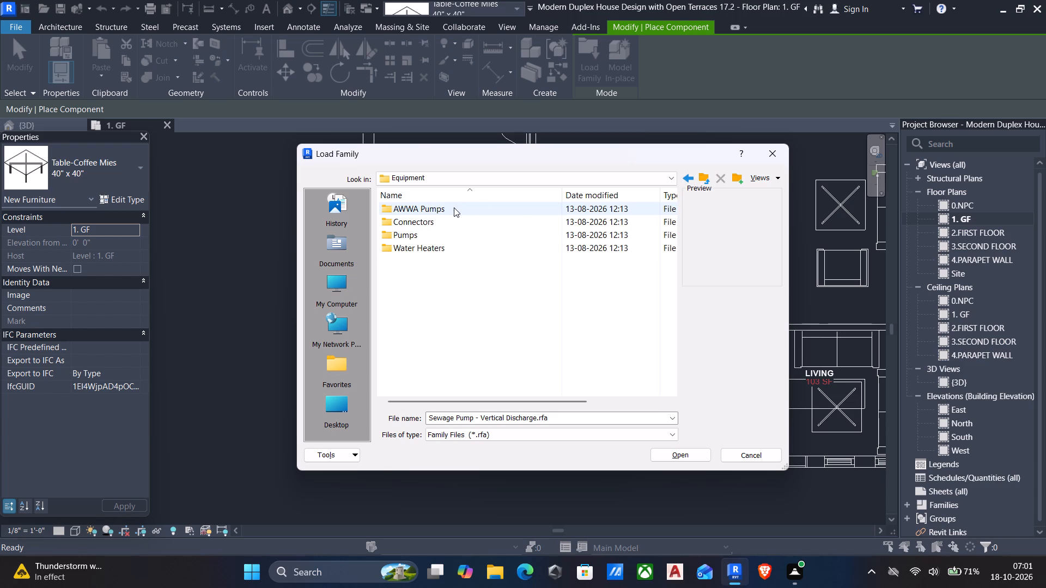
pyautogui.click(692, 180)
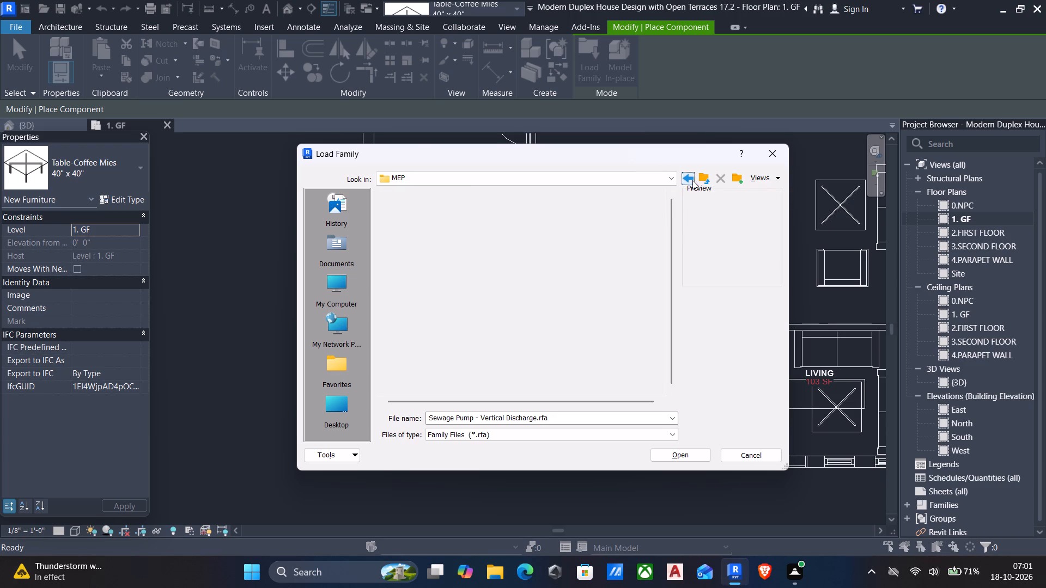
# Examine the Architectural and MEP > Equipment folders under Plumbing for suitable families, and return to the US library folder.
pyautogui.click(692, 180)
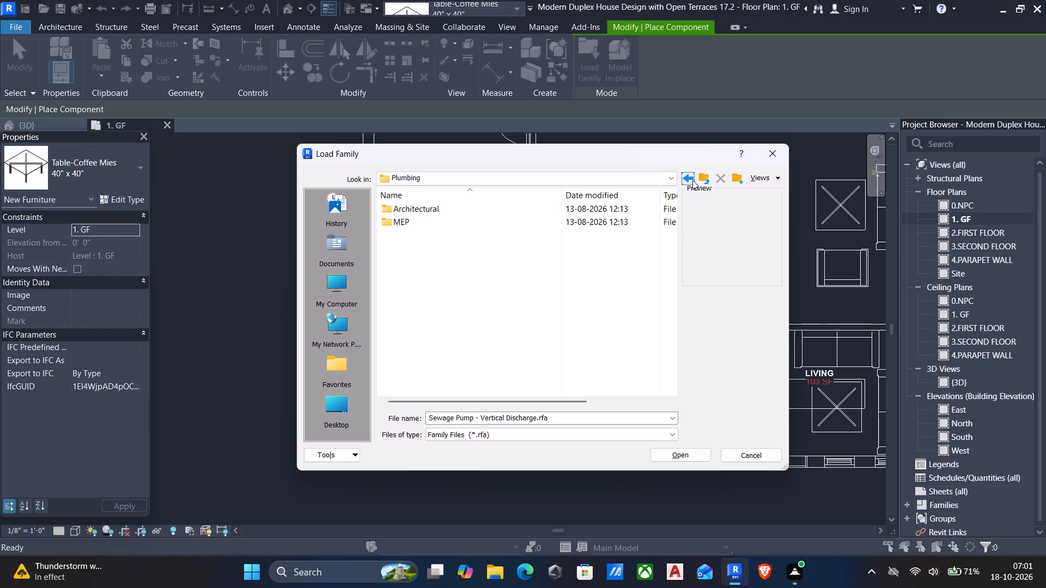
pyautogui.click(692, 180)
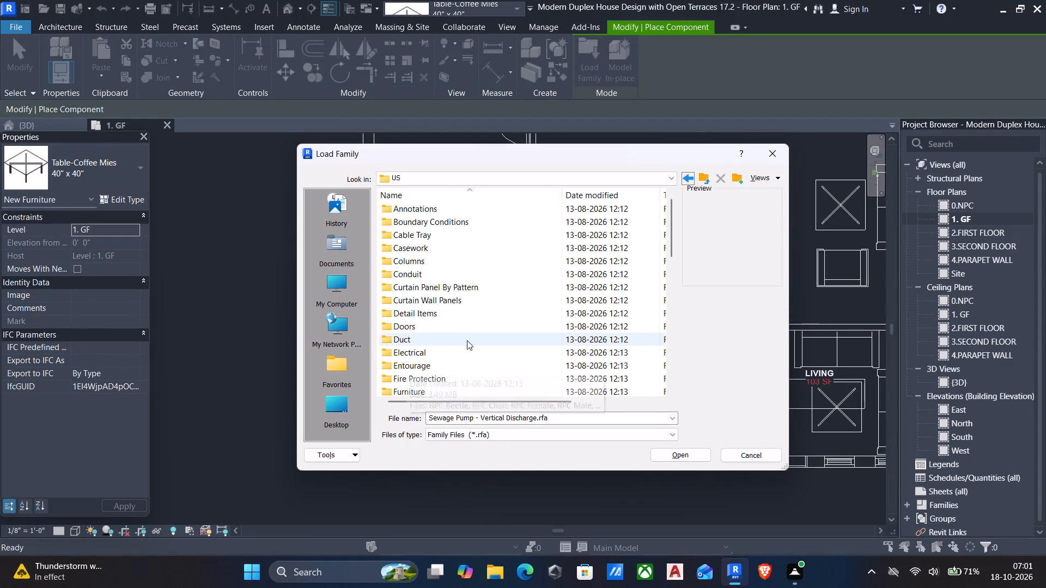
pyautogui.scroll(-7, 472, 335)
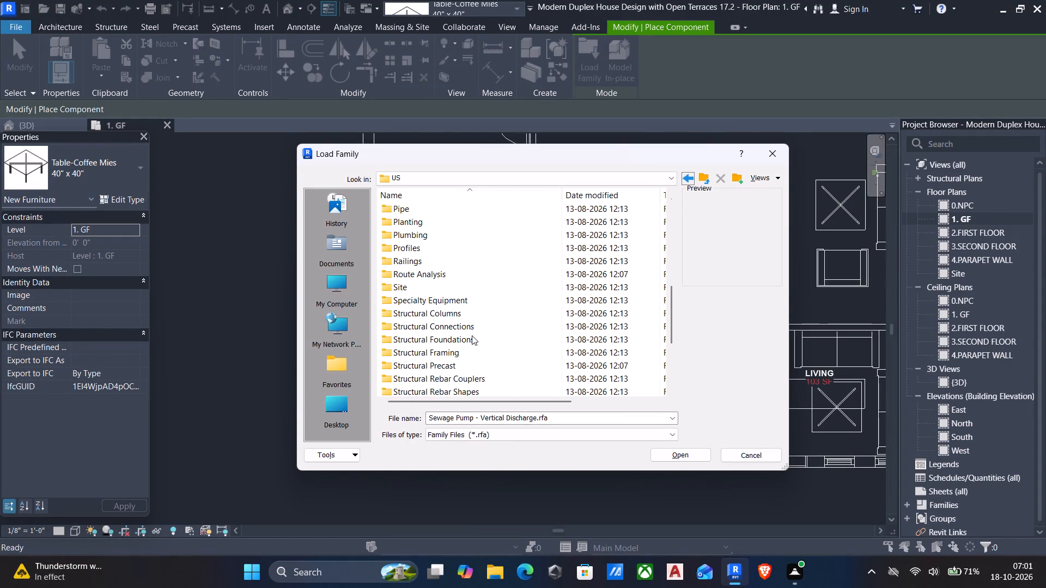
pyautogui.doubleClick(385, 230)
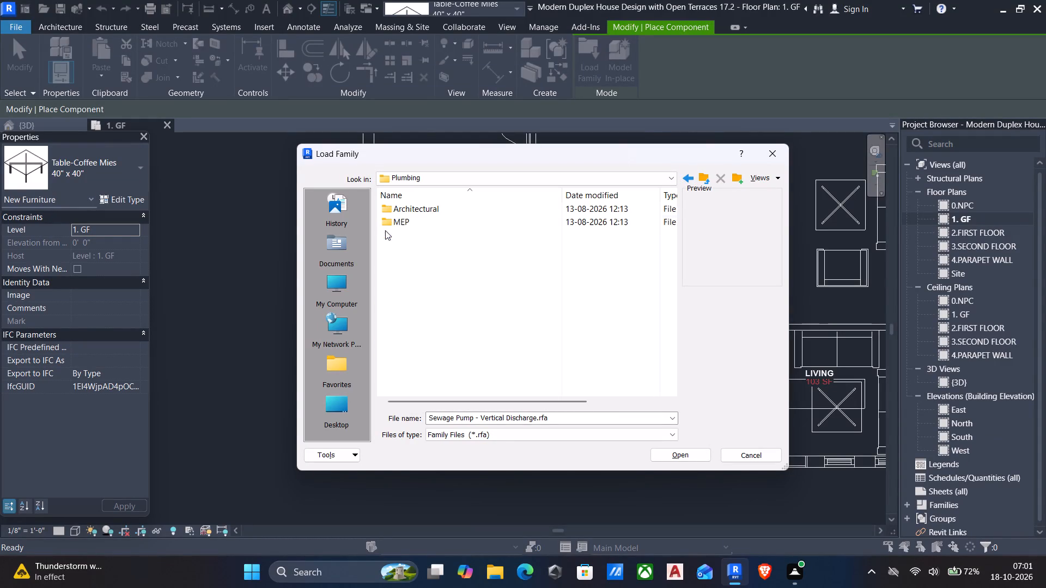
pyautogui.doubleClick(388, 205)
pyautogui.click(403, 205)
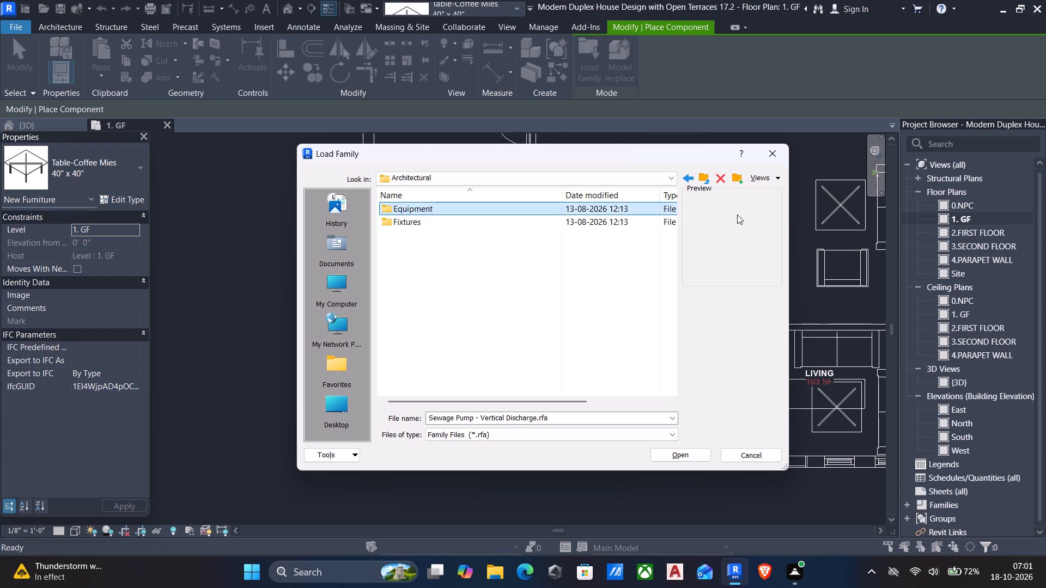
pyautogui.click(694, 179)
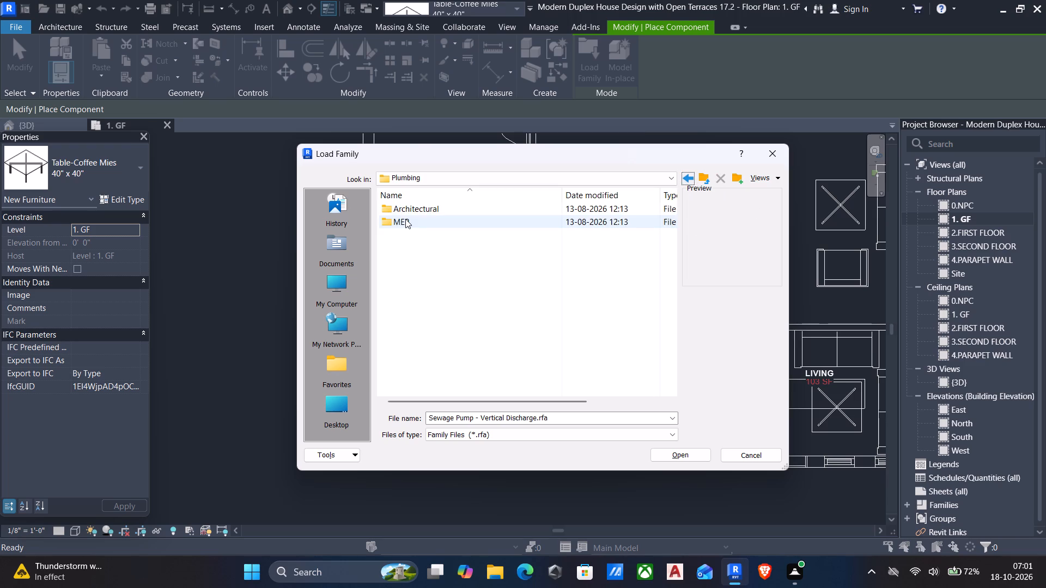
pyautogui.doubleClick(405, 219)
pyautogui.doubleClick(405, 209)
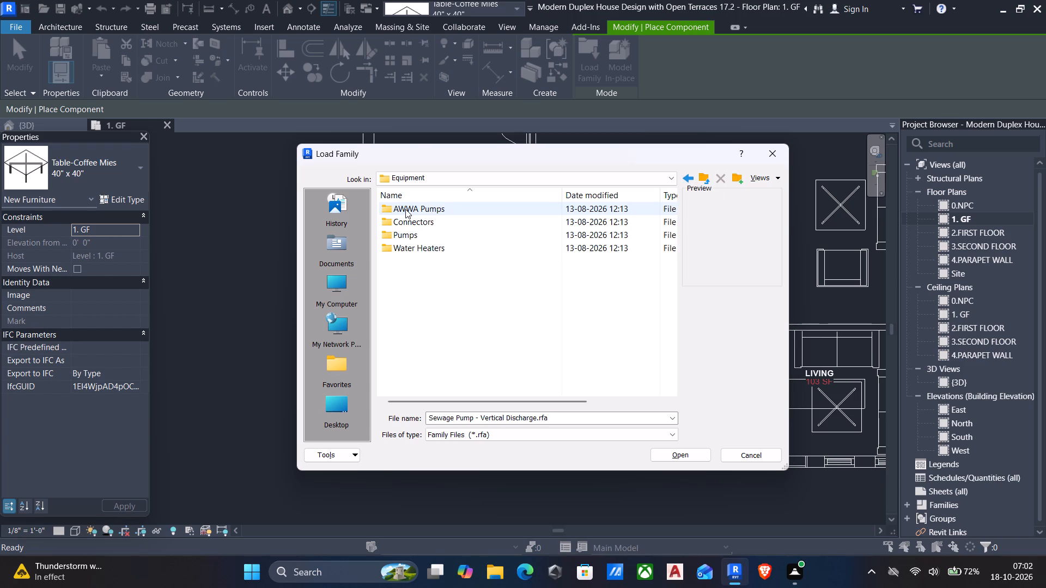
pyautogui.click(690, 182)
pyautogui.click(690, 182)
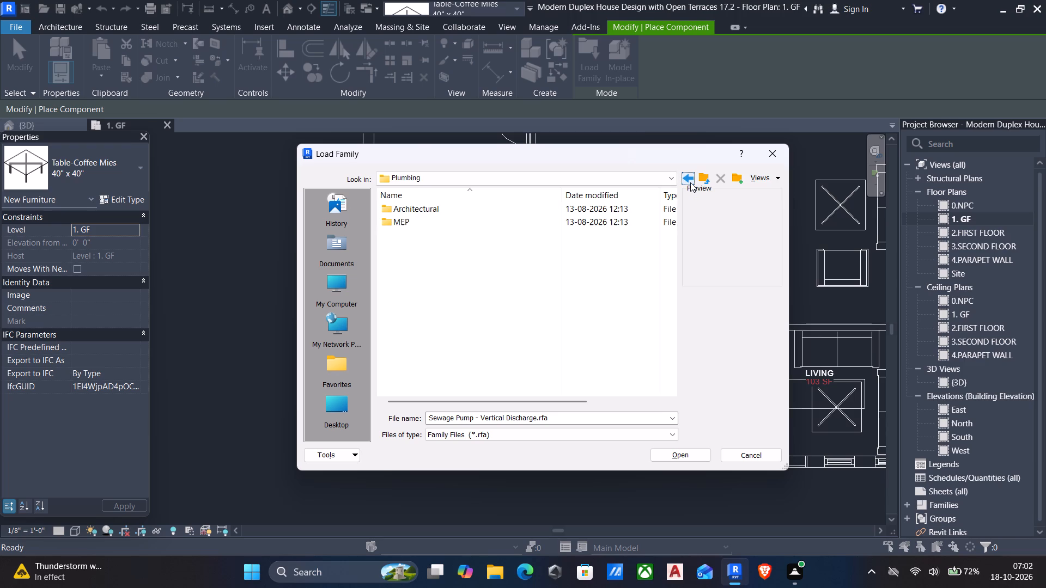
pyautogui.click(690, 182)
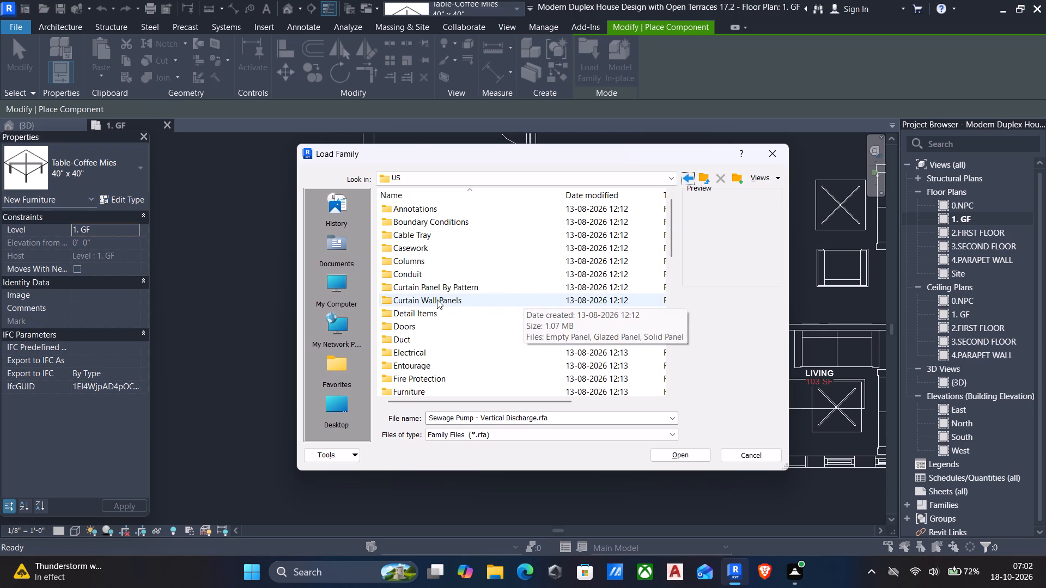
# Examine the families in the Pipe > Accessories folder, previewing the air separators and basket strainers, and return to the US library folder.
pyautogui.scroll(-2, 437, 299)
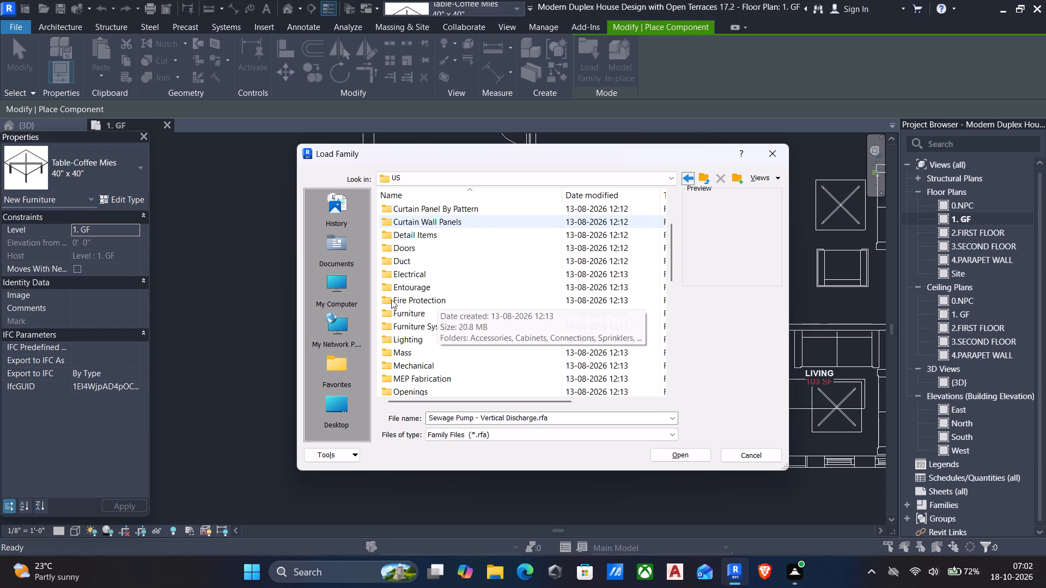
pyautogui.scroll(-1, 399, 346)
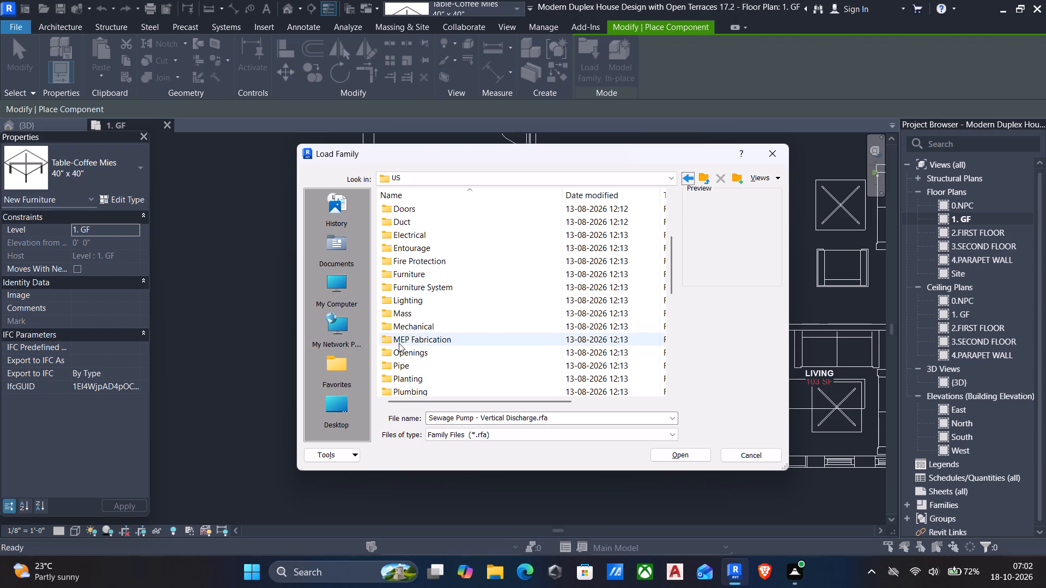
pyautogui.scroll(-3, 399, 359)
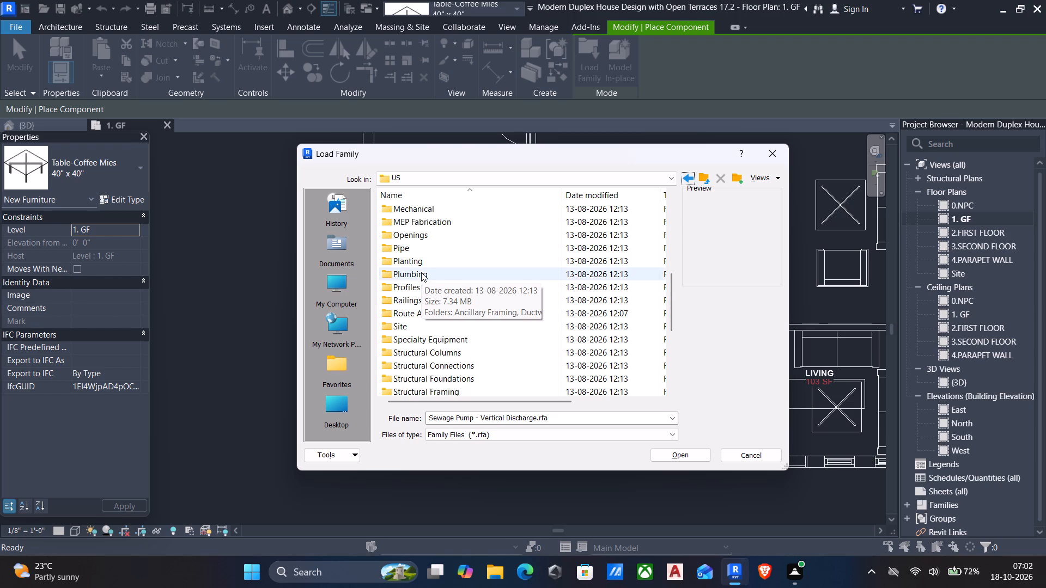
pyautogui.doubleClick(392, 246)
pyautogui.tripleClick(417, 211)
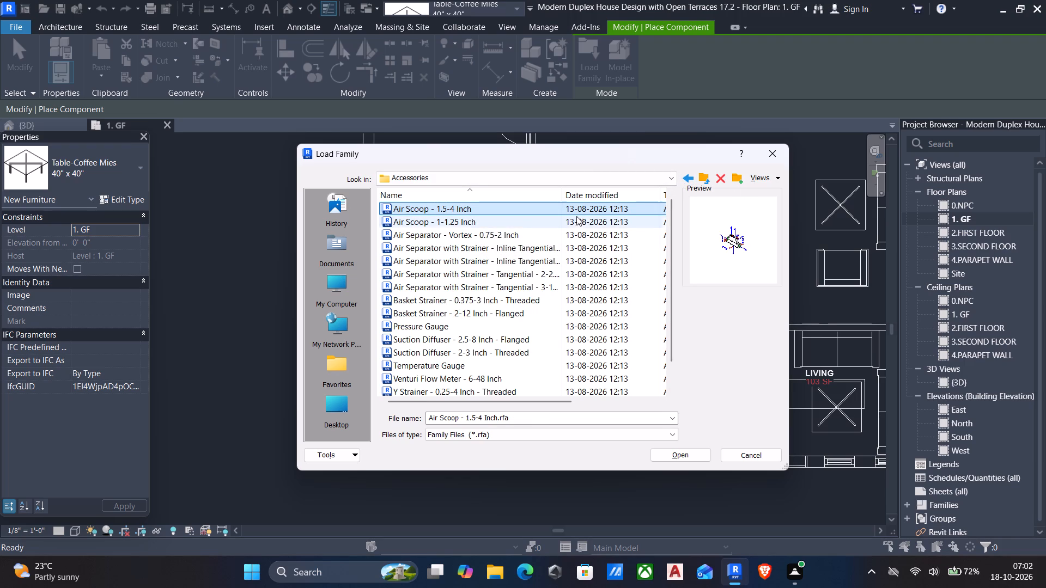
pyautogui.click(556, 220)
pyautogui.press('Down')
pyautogui.press('Down')
pyautogui.press('Down')
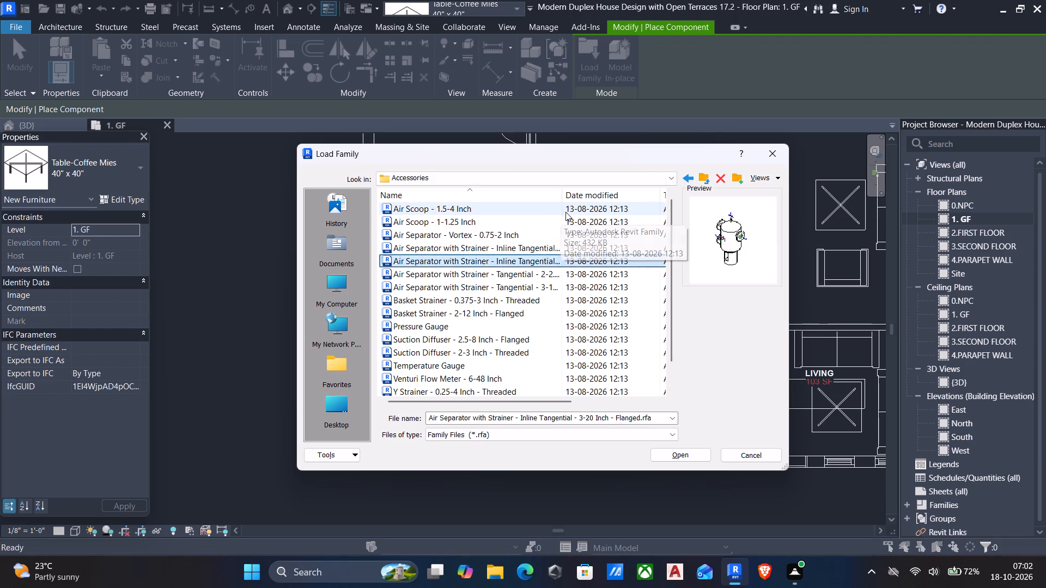
pyautogui.press('Down')
pyautogui.press('Down')
pyautogui.press('Down')
pyautogui.press('Down')
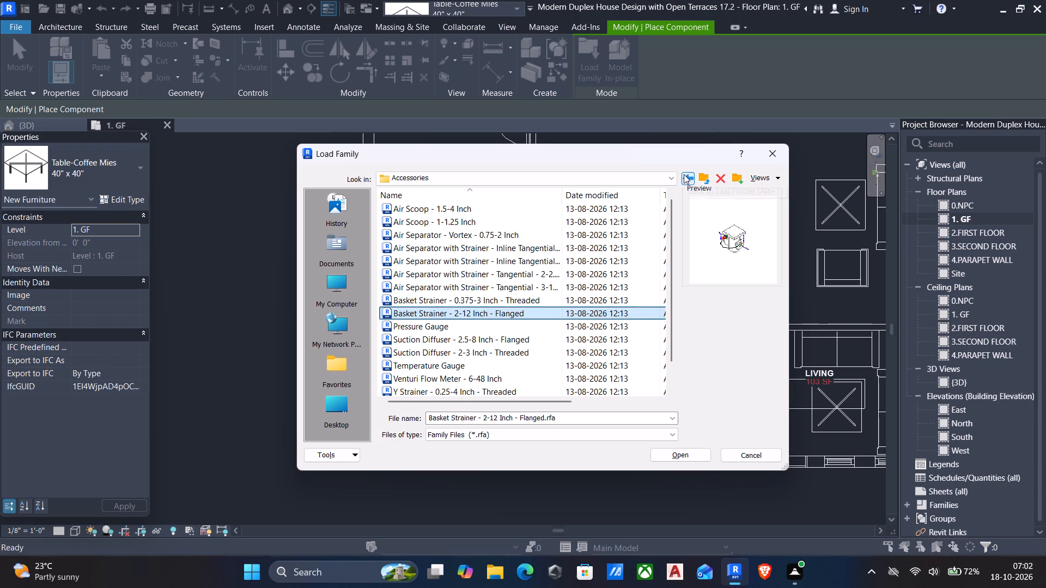
pyautogui.click(684, 174)
pyautogui.click(684, 174)
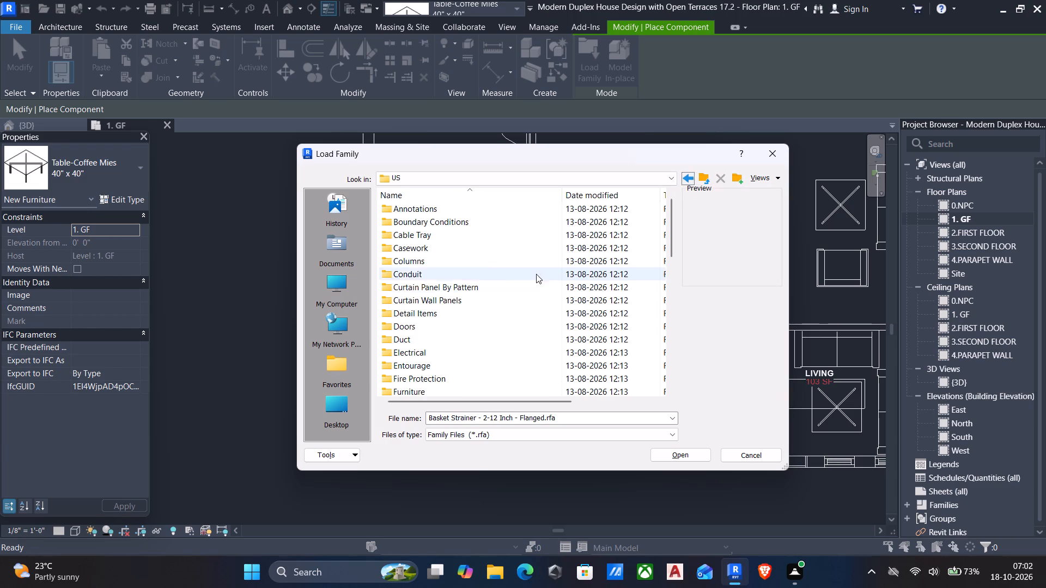
# Look through the US library's category folders for plumbing content, and close the family browser without loading anything.
pyautogui.scroll(-12, 512, 289)
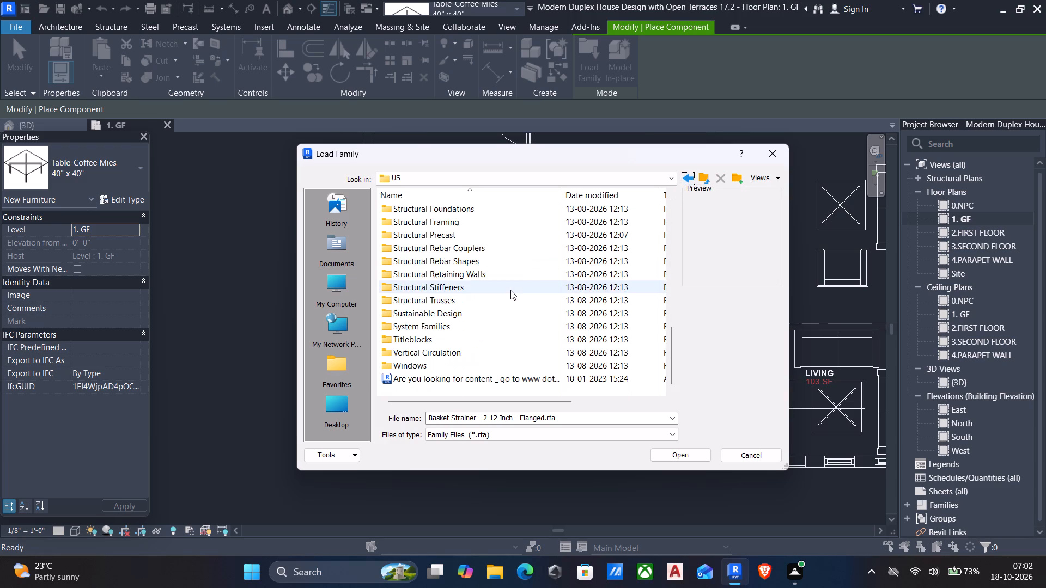
pyautogui.scroll(-6, 490, 303)
pyautogui.scroll(2, 477, 313)
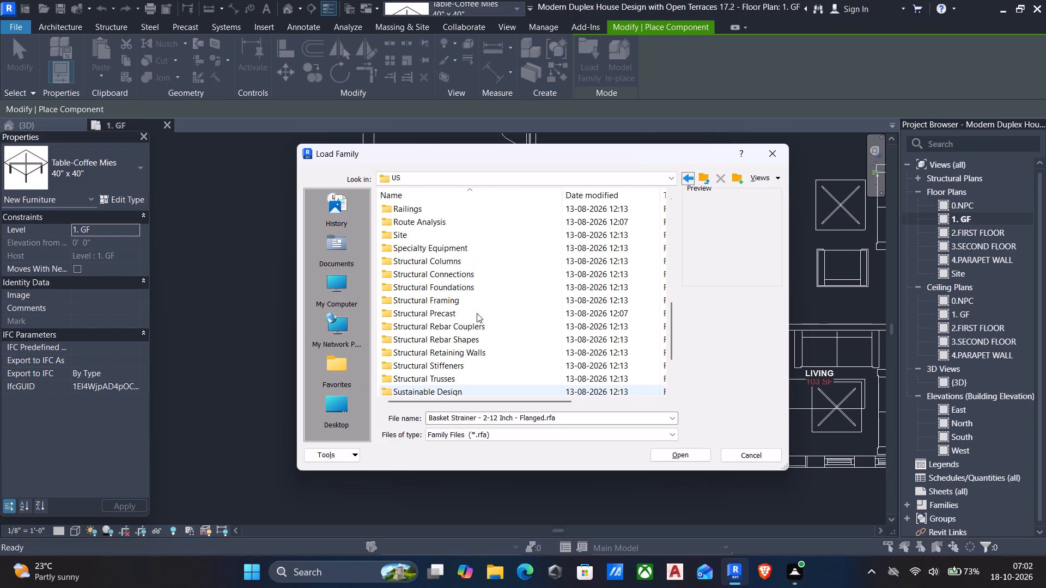
pyautogui.scroll(1, 477, 313)
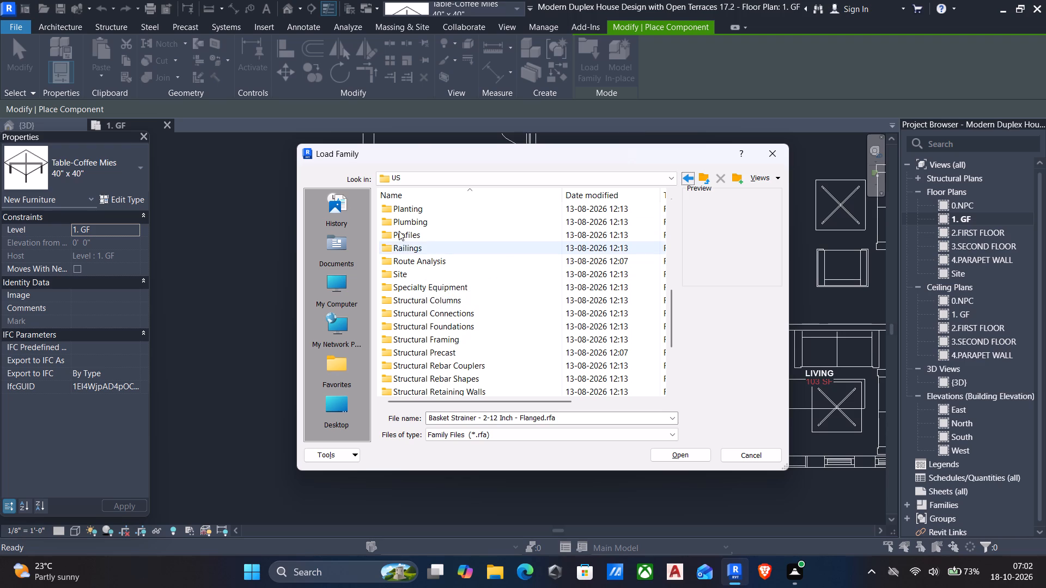
pyautogui.scroll(1, 398, 225)
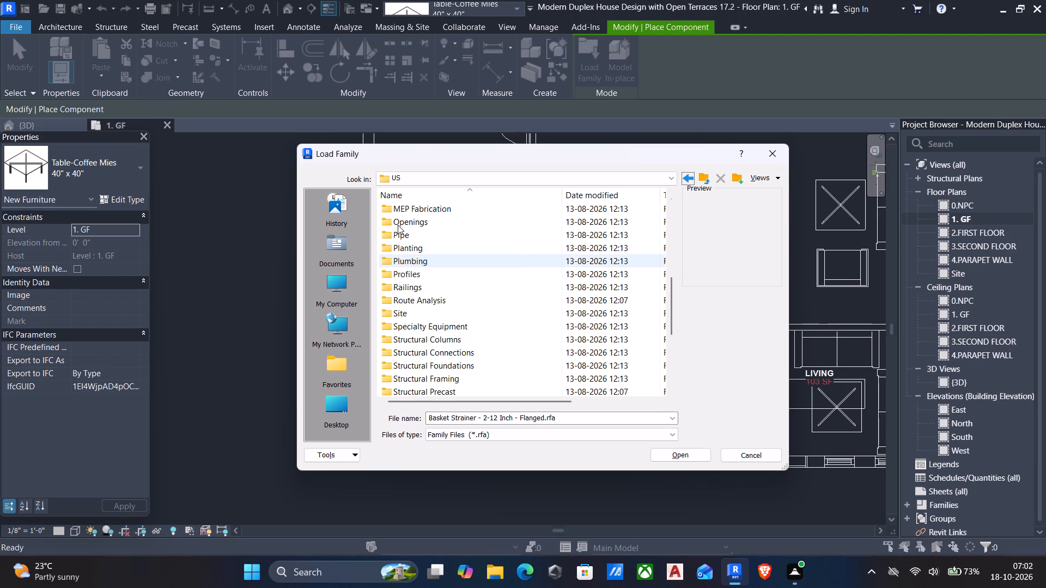
pyautogui.scroll(2, 398, 225)
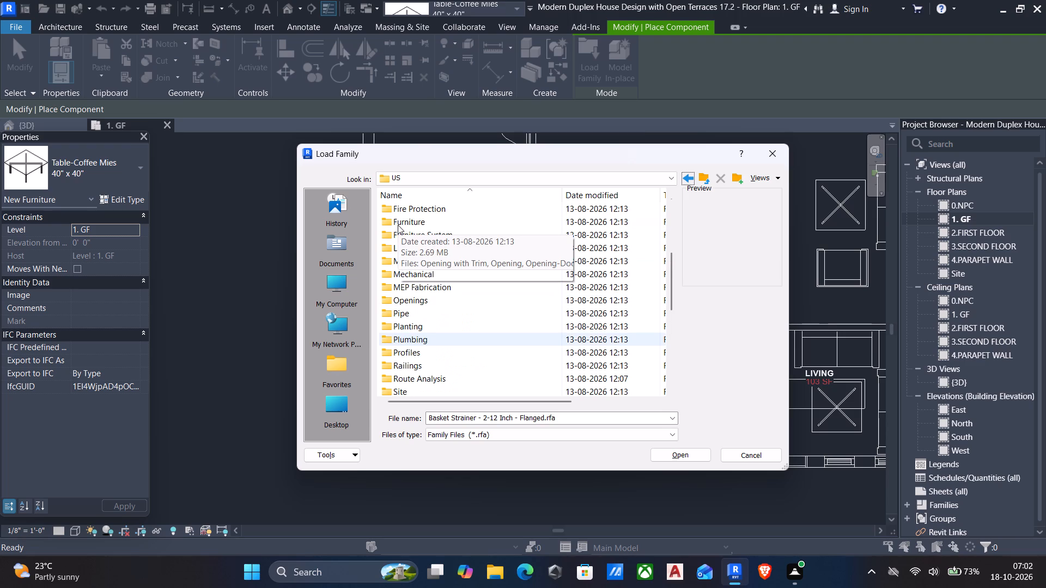
pyautogui.scroll(1, 398, 225)
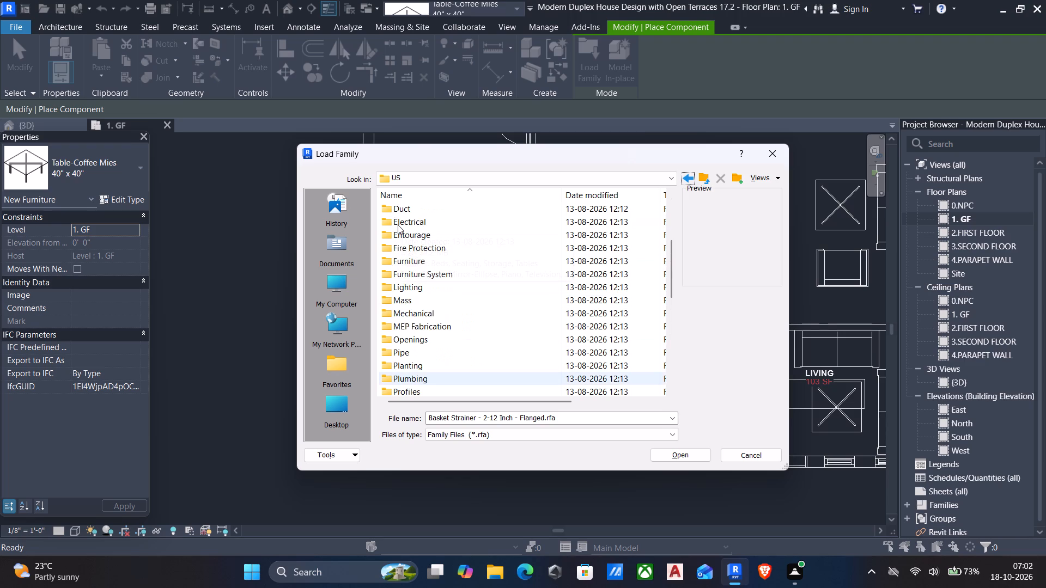
pyautogui.scroll(1, 396, 226)
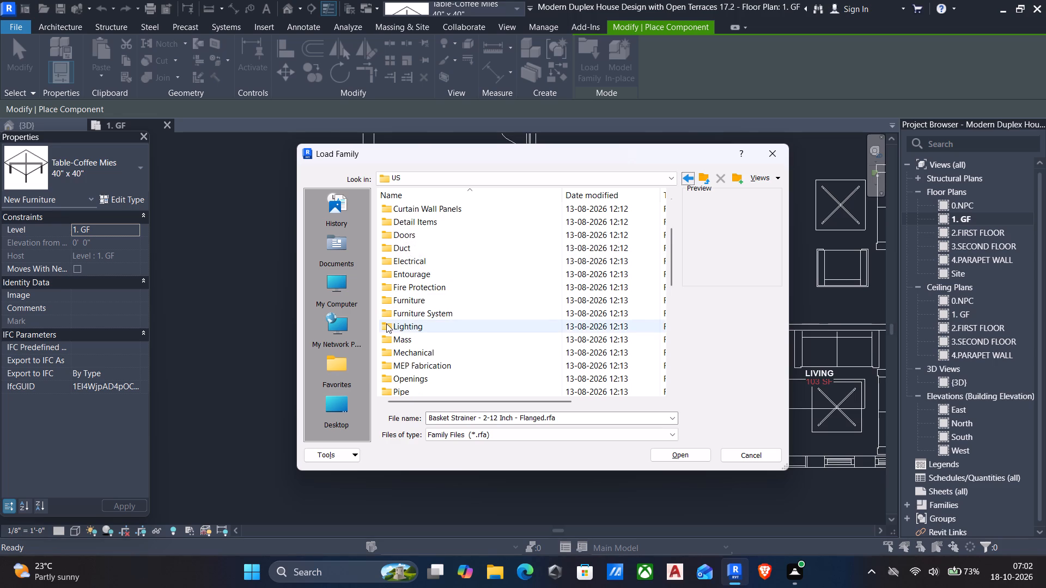
pyautogui.scroll(-1, 386, 323)
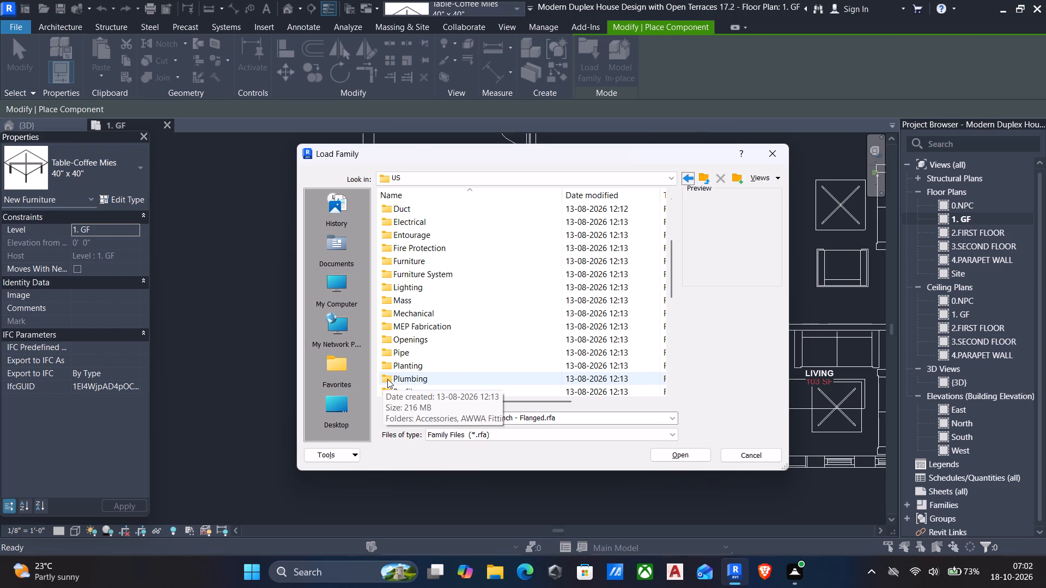
pyautogui.click(52, 29)
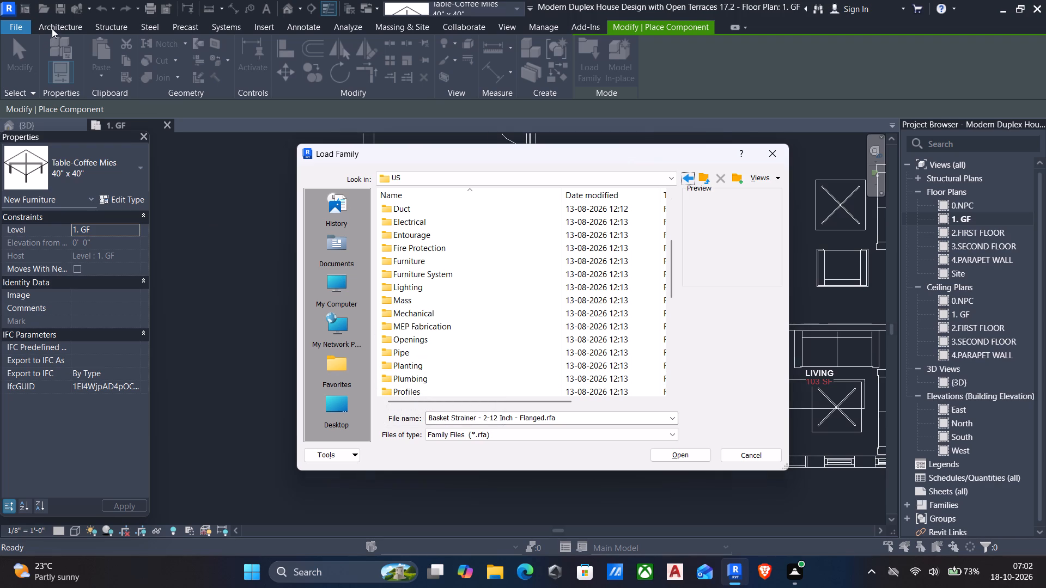
pyautogui.click(57, 21)
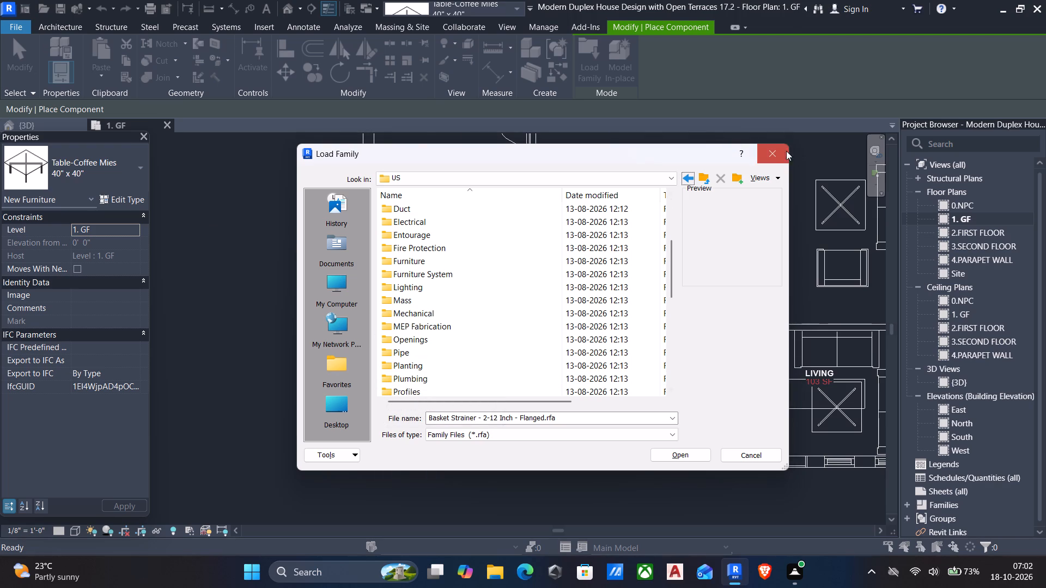
pyautogui.click(780, 149)
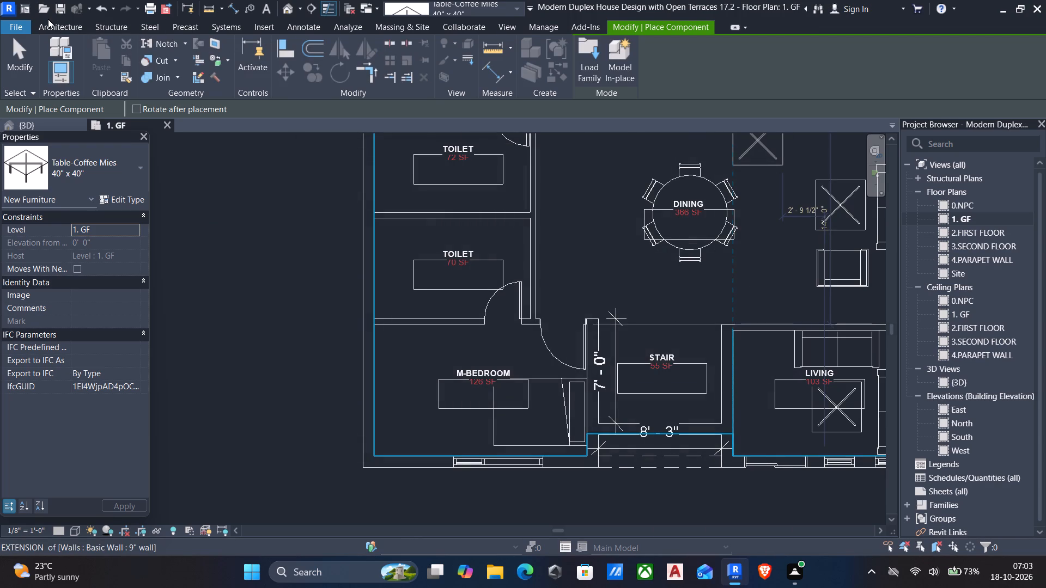
# Start the Plumbing Fixture command and open the US library's Plumbing > MEP > Fixtures folder to load a family.
pyautogui.click(49, 25)
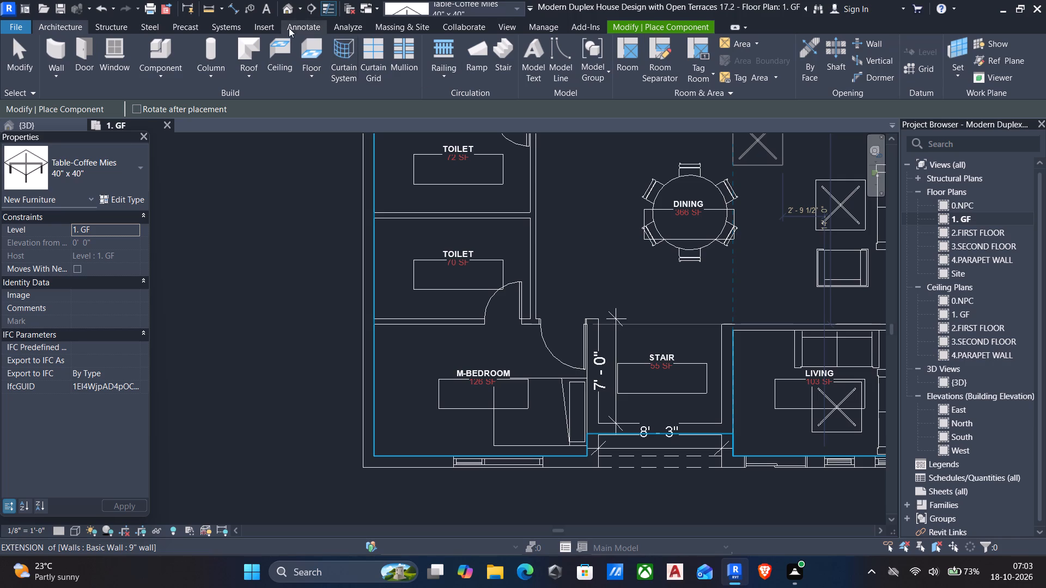
pyautogui.click(227, 27)
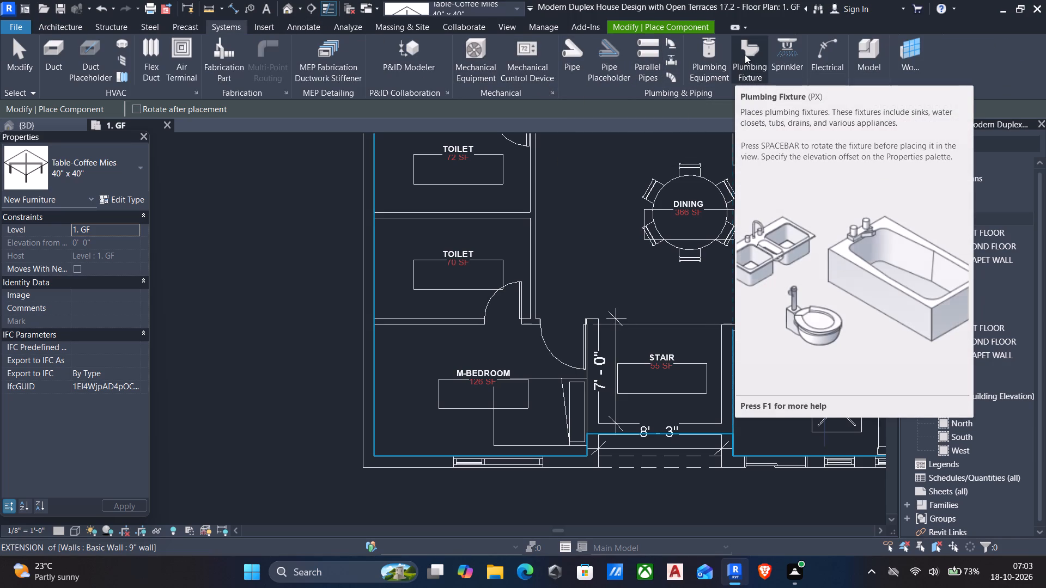
pyautogui.click(745, 54)
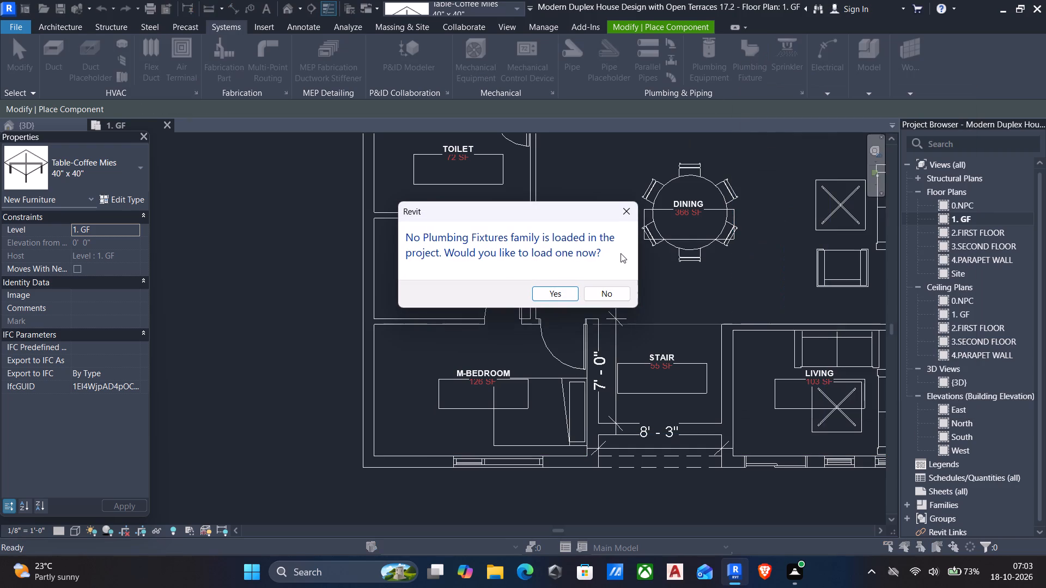
pyautogui.click(567, 291)
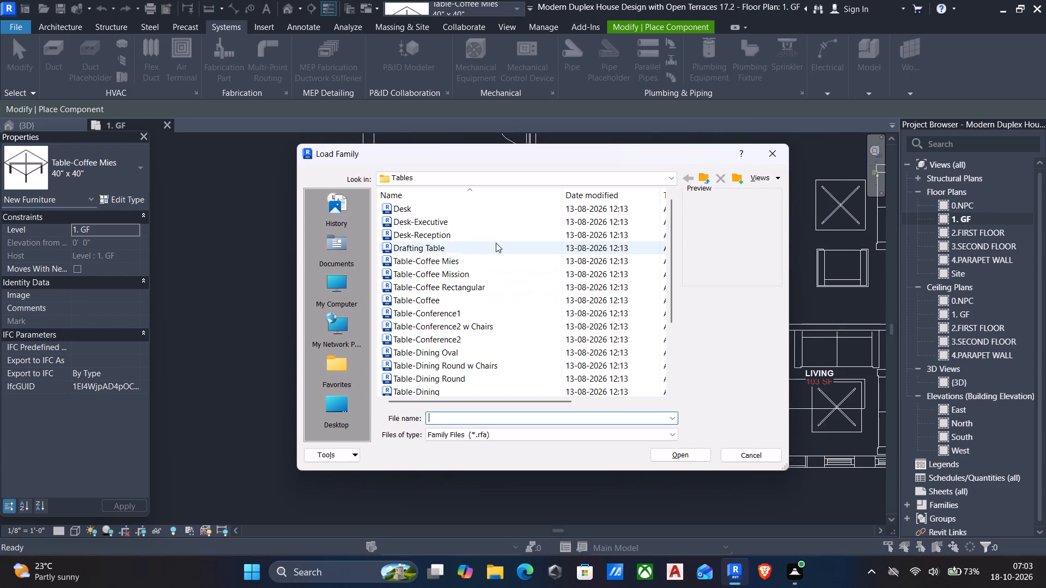
pyautogui.scroll(-3, 419, 302)
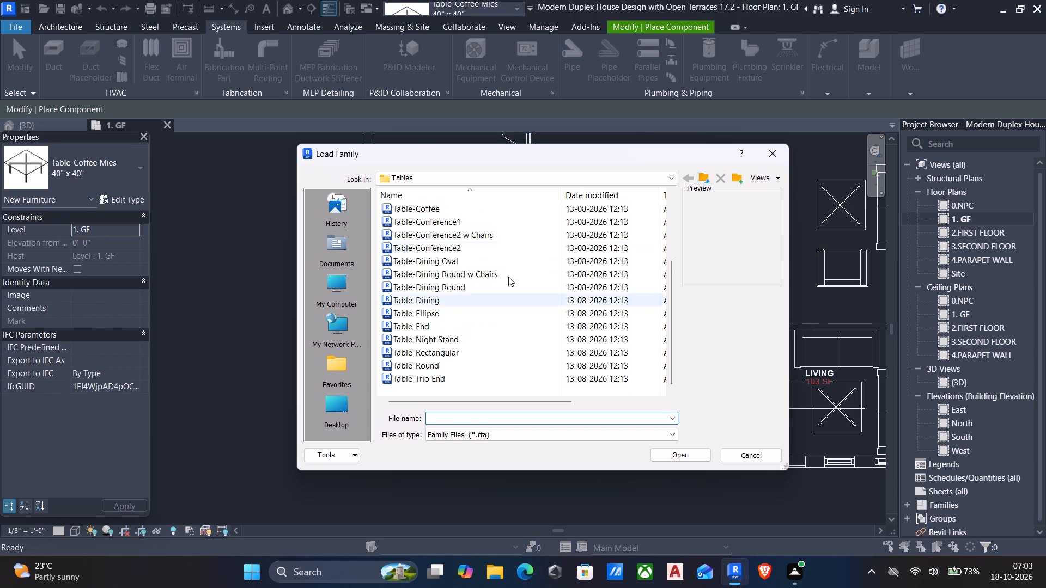
pyautogui.click(709, 176)
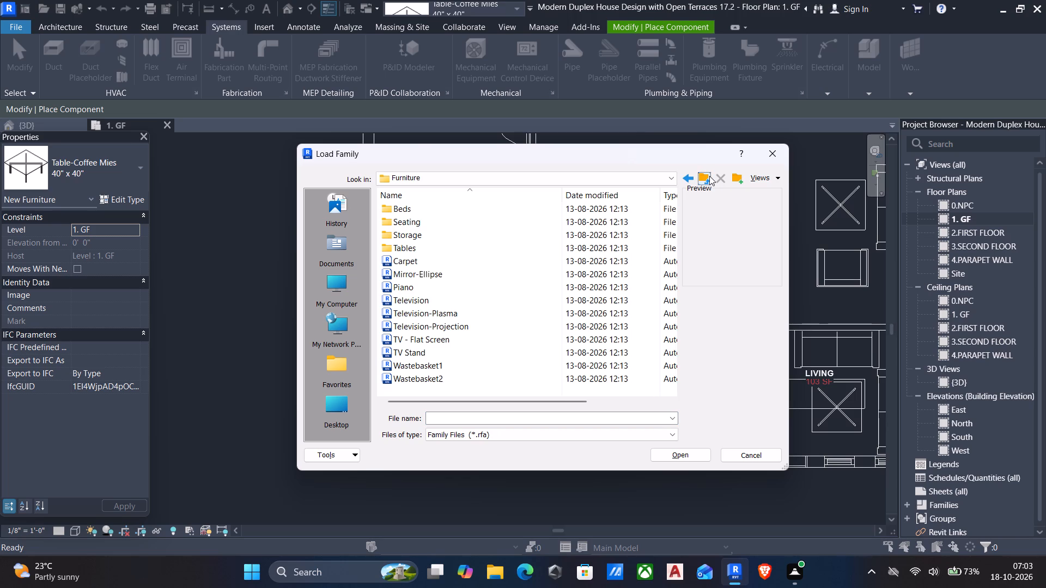
pyautogui.click(709, 176)
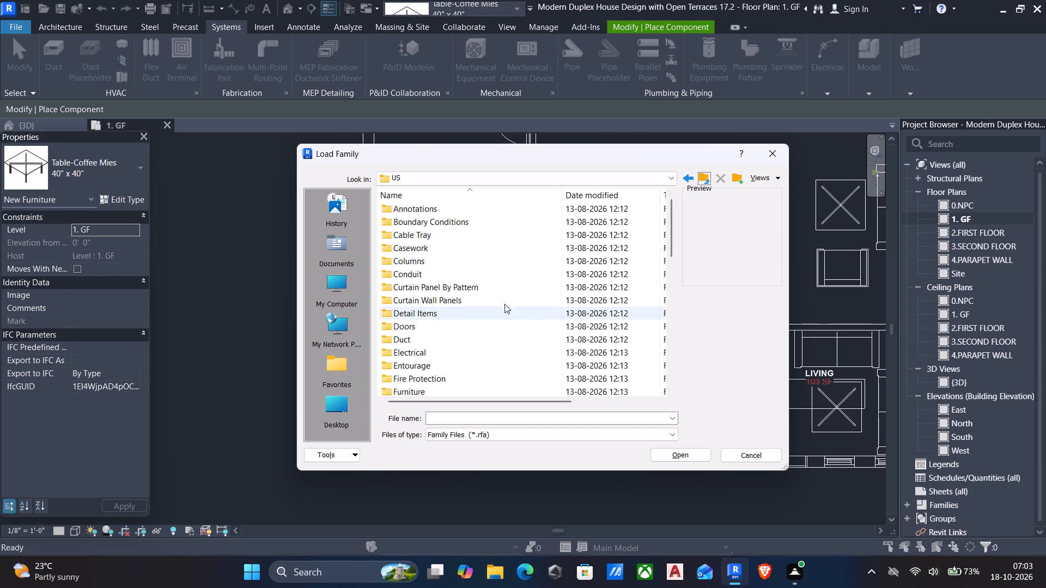
pyautogui.scroll(-3, 463, 294)
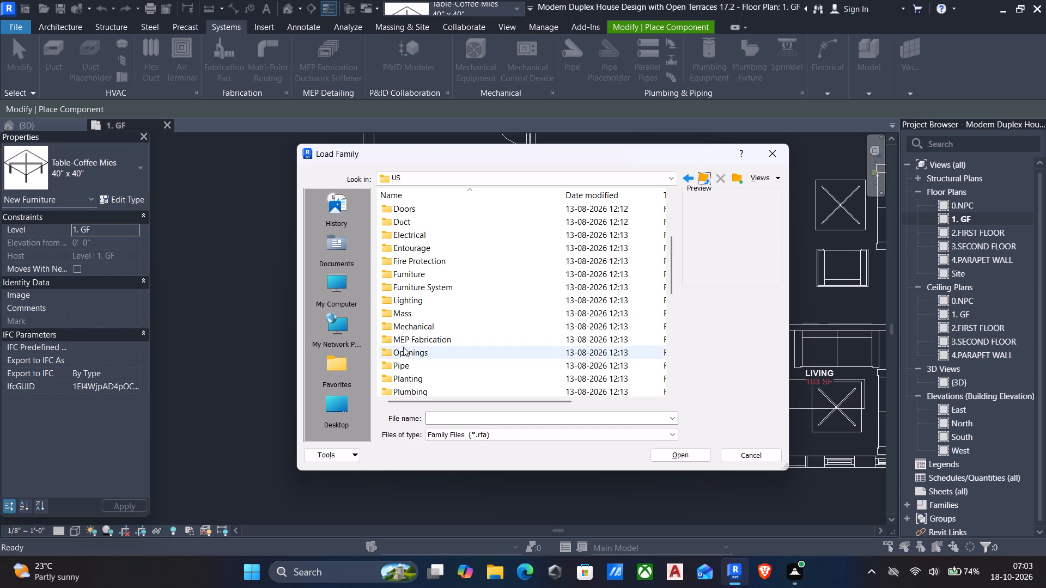
pyautogui.scroll(-2, 398, 368)
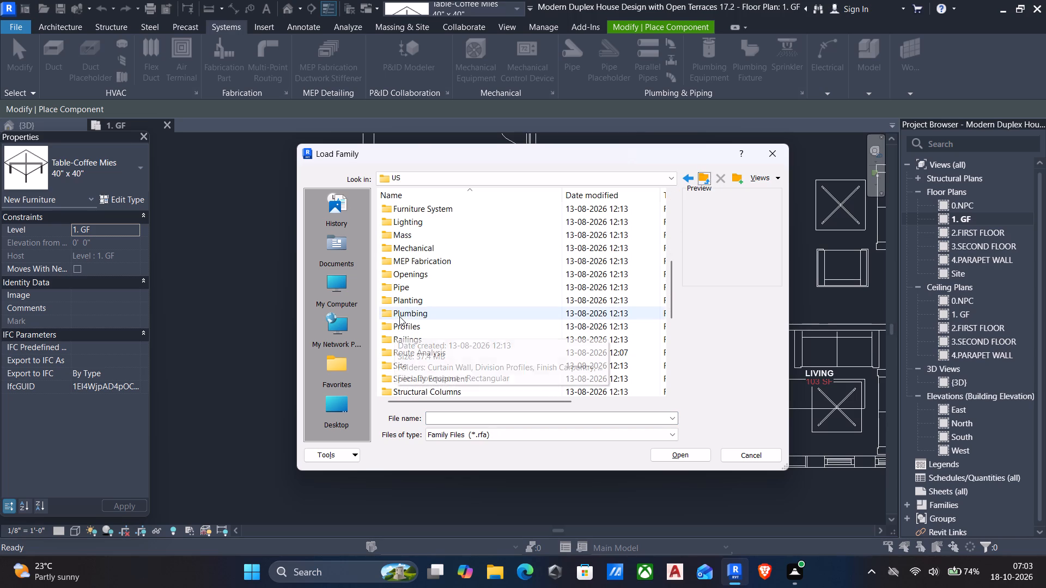
pyautogui.doubleClick(384, 312)
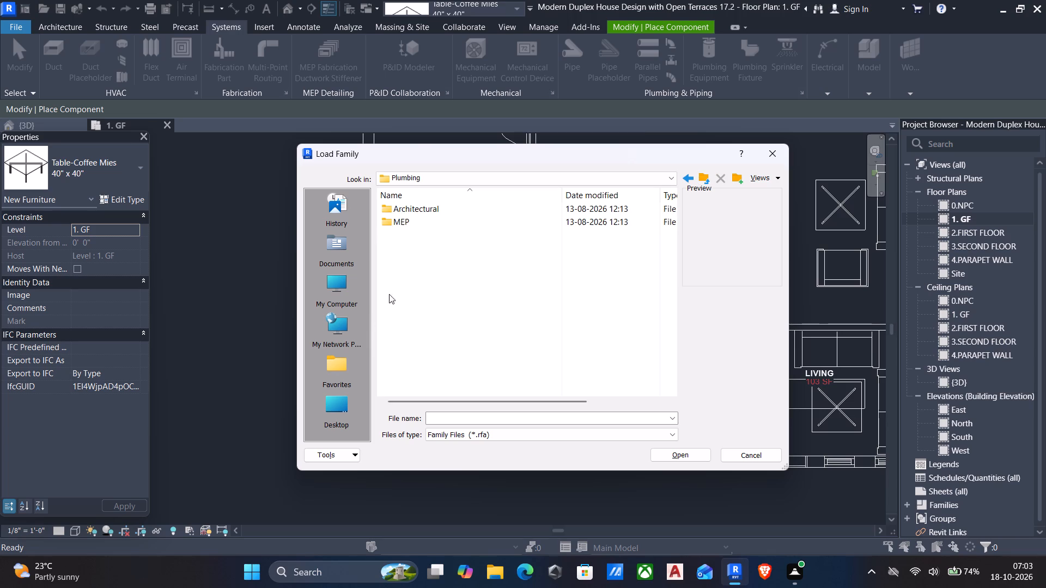
pyautogui.doubleClick(387, 222)
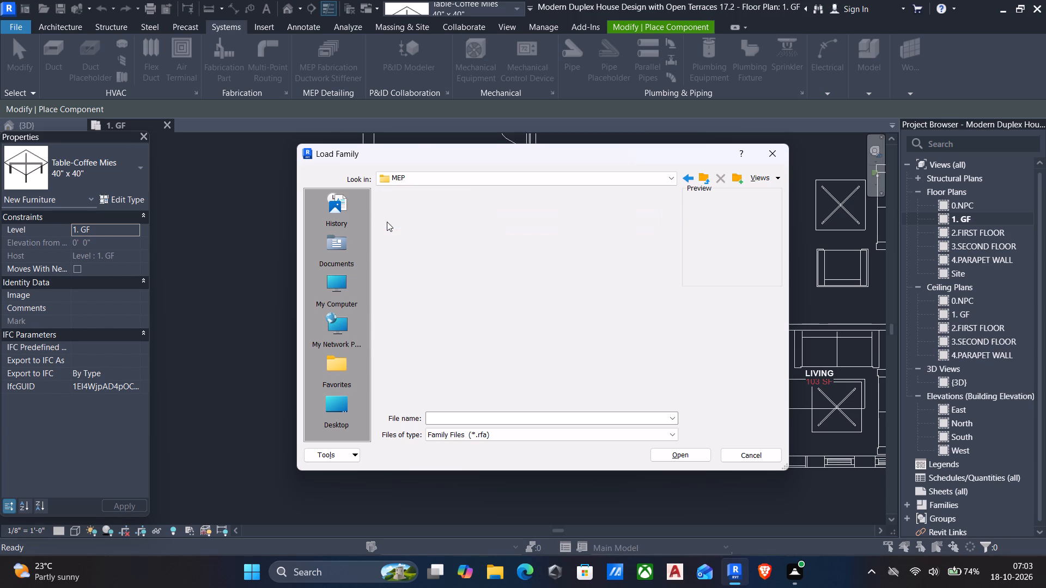
pyautogui.doubleClick(388, 216)
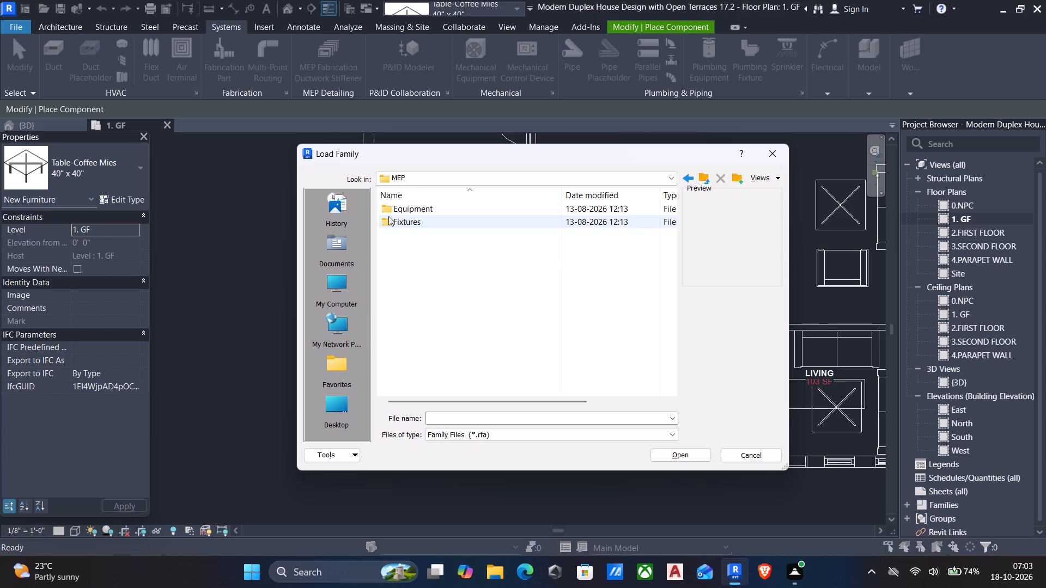
# Preview the bath tub families in the Bathtubs folder, and return to the Fixtures folder.
pyautogui.click(396, 213)
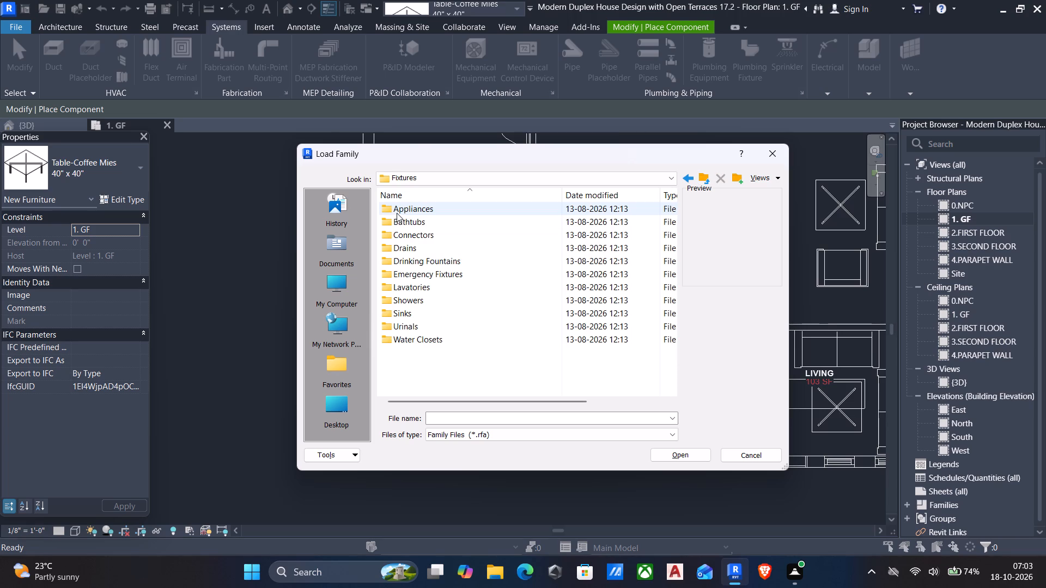
pyautogui.doubleClick(388, 225)
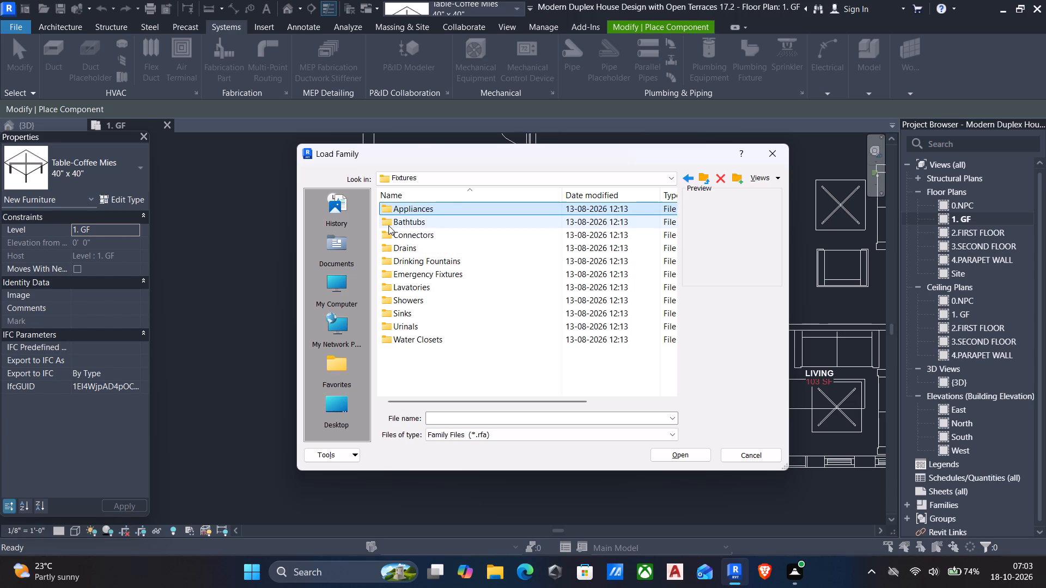
pyautogui.click(414, 210)
pyautogui.click(414, 210)
pyautogui.press('Down')
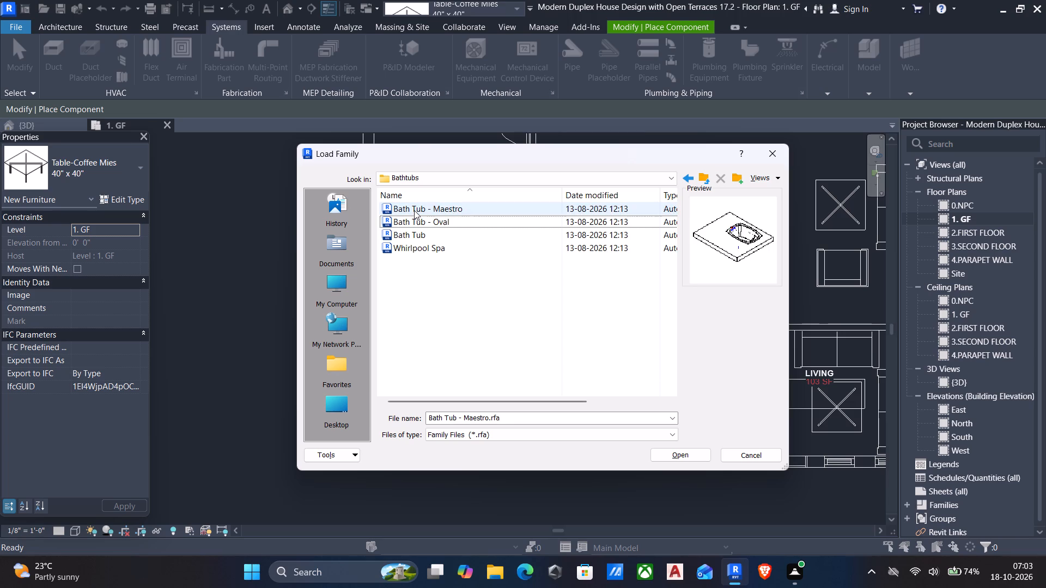
pyautogui.click(688, 180)
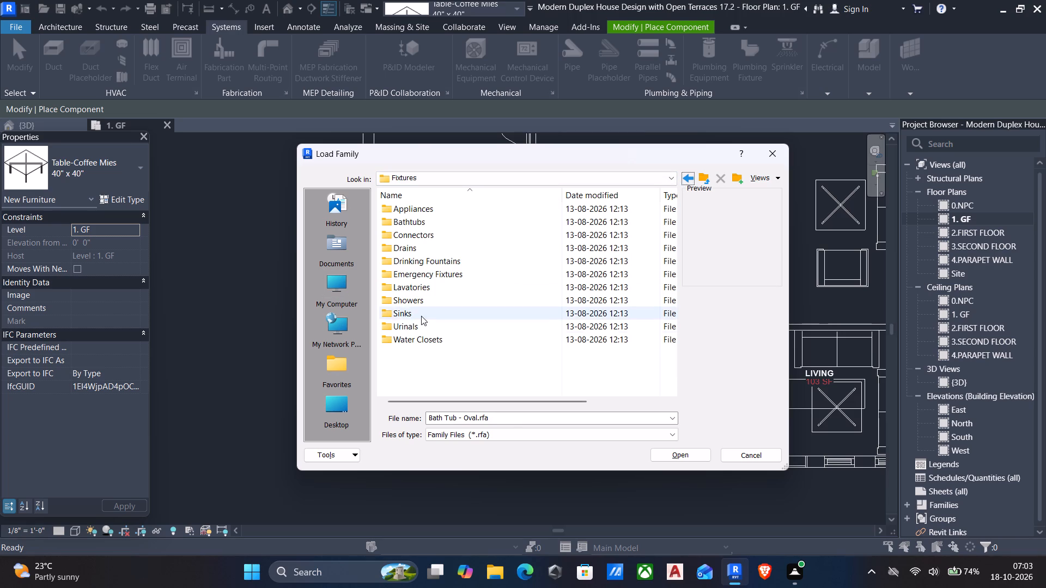
# Compare the families in the Water Closets folder and load Water Closet - Flush Tank.
pyautogui.doubleClick(388, 339)
pyautogui.click(411, 215)
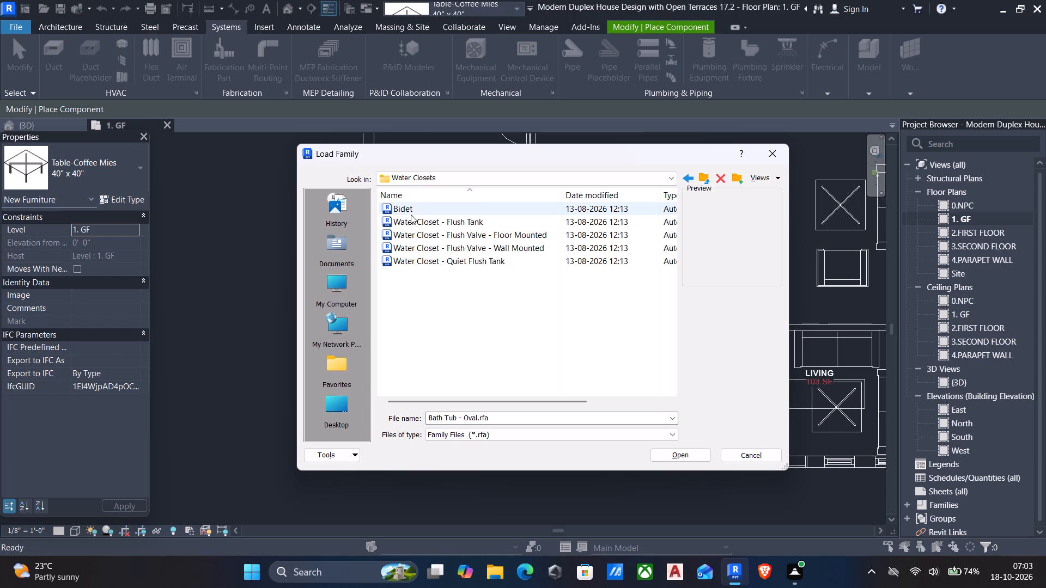
pyautogui.press('Down')
pyautogui.press('Down')
pyautogui.press('Up')
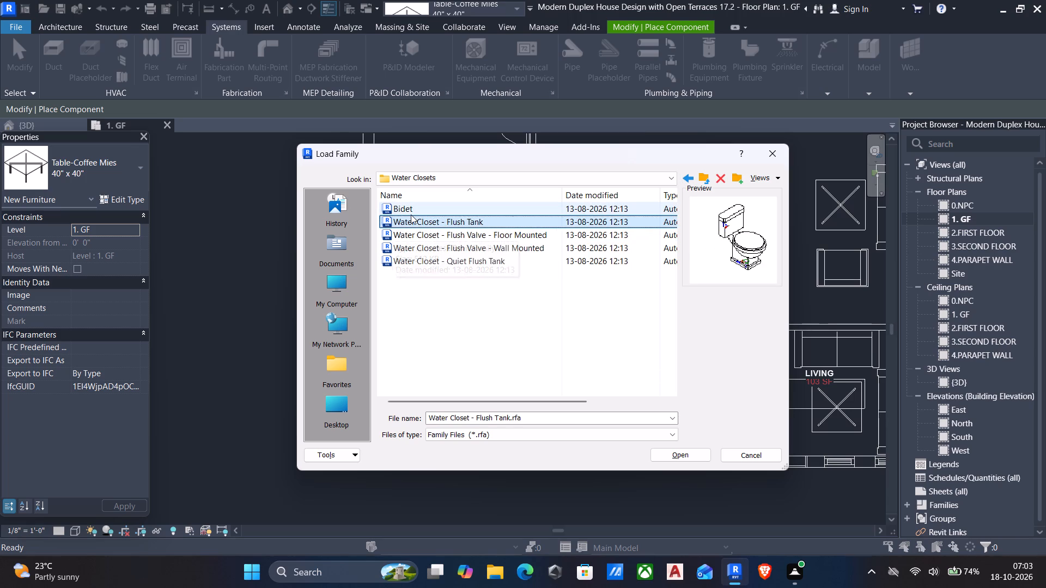
pyautogui.press('Down')
pyautogui.press('Down')
pyautogui.press('Down')
pyautogui.press('Up')
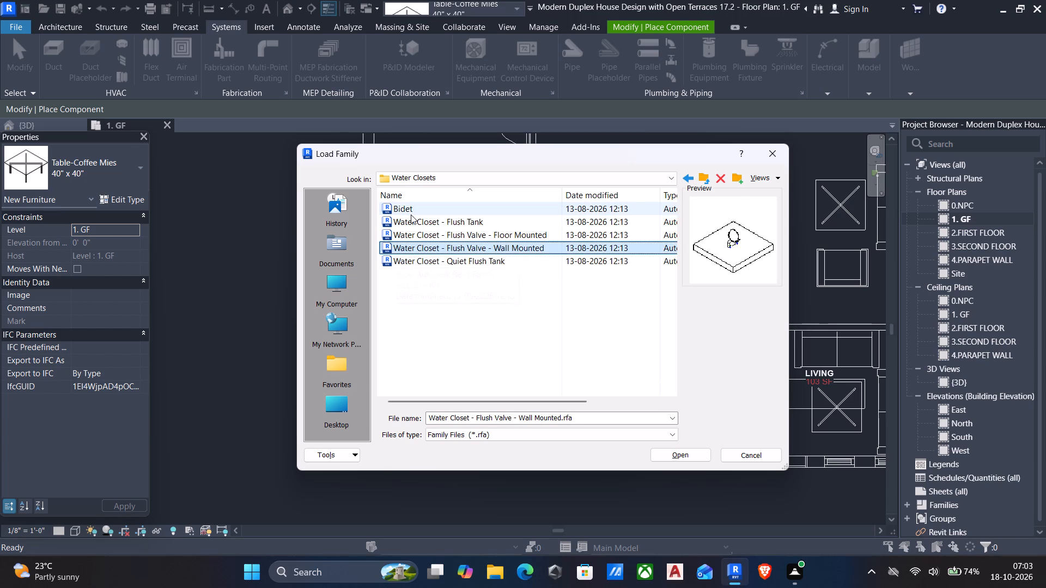
pyautogui.press('Up')
pyautogui.press('Down')
pyautogui.press('Down')
pyautogui.press('Down')
pyautogui.press('Down')
pyautogui.press('Down')
pyautogui.press('Up')
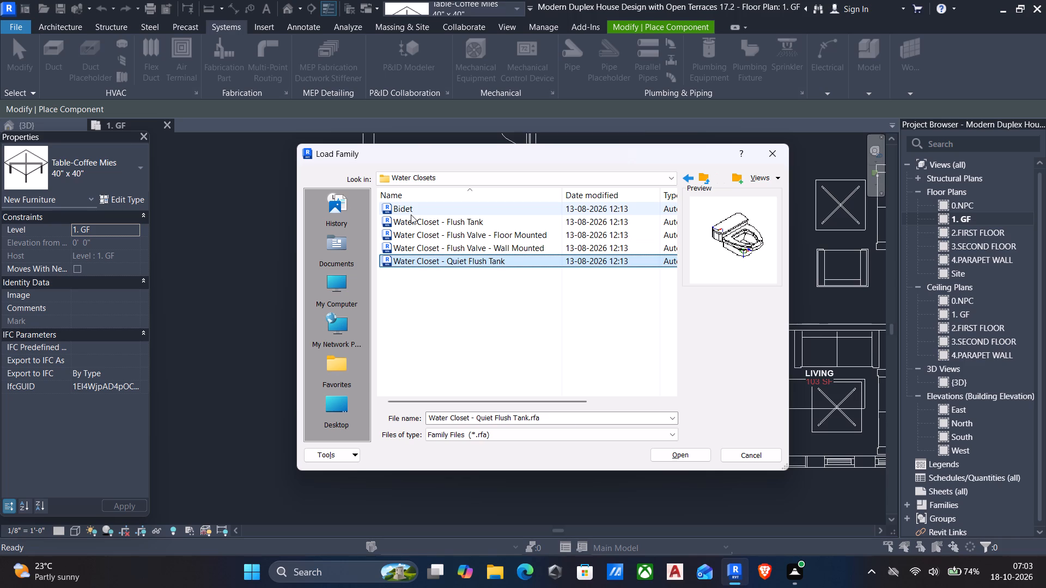
pyautogui.press('Up')
pyautogui.press('Up')
pyautogui.press('Up')
pyautogui.press('Down')
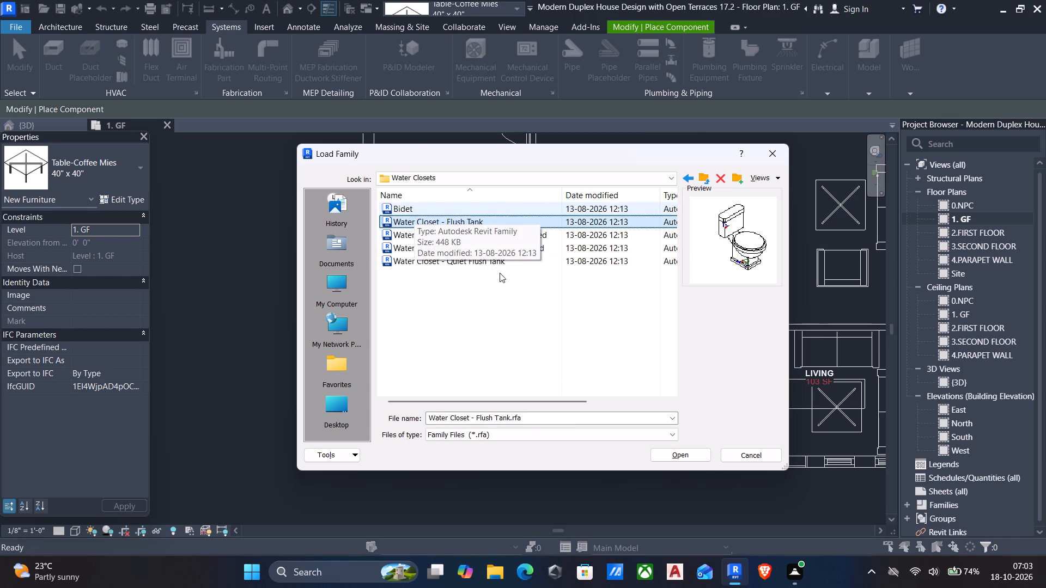
pyautogui.click(703, 452)
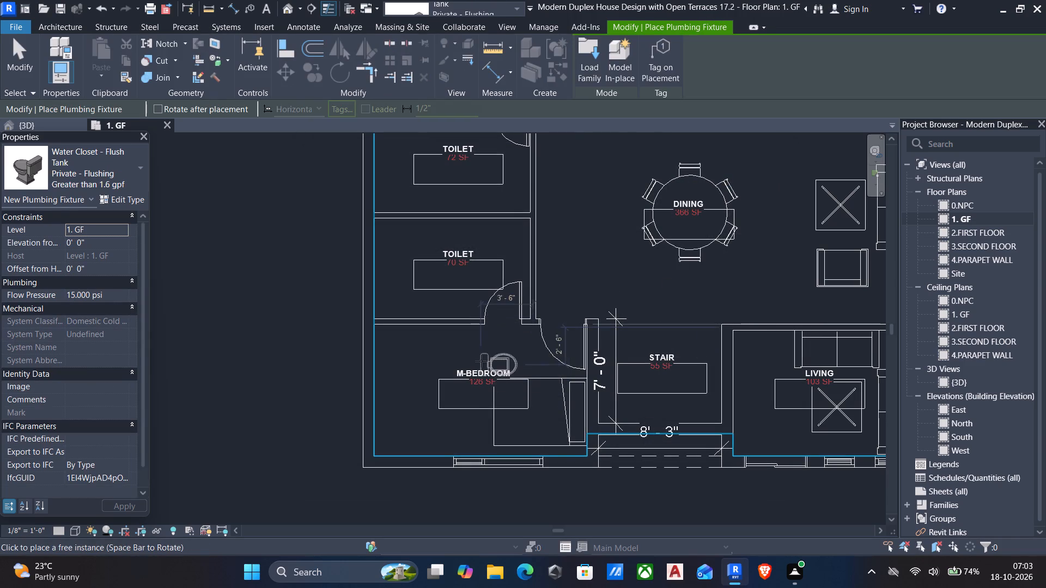
# Place a flush-tank water closet in the 72 SF toilet, its tank against the Bedroom-side wall, about 8' 0" from the Dining-side wall.
pyautogui.moveTo(476, 268); pyautogui.dragTo(481, 343, button='middle')
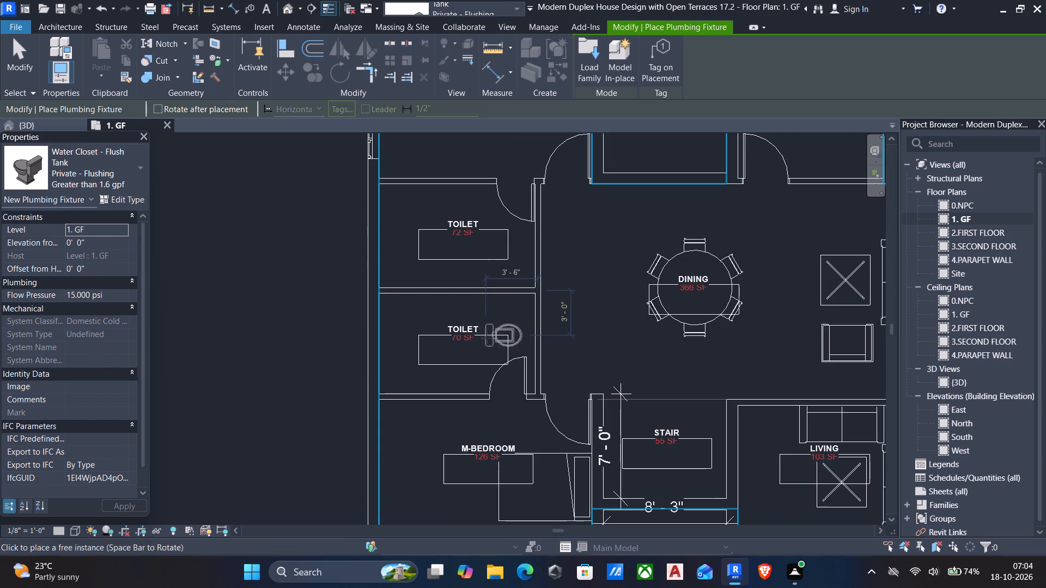
pyautogui.press('space')
pyautogui.press('space')
pyautogui.press('space')
pyautogui.scroll(3, 524, 283)
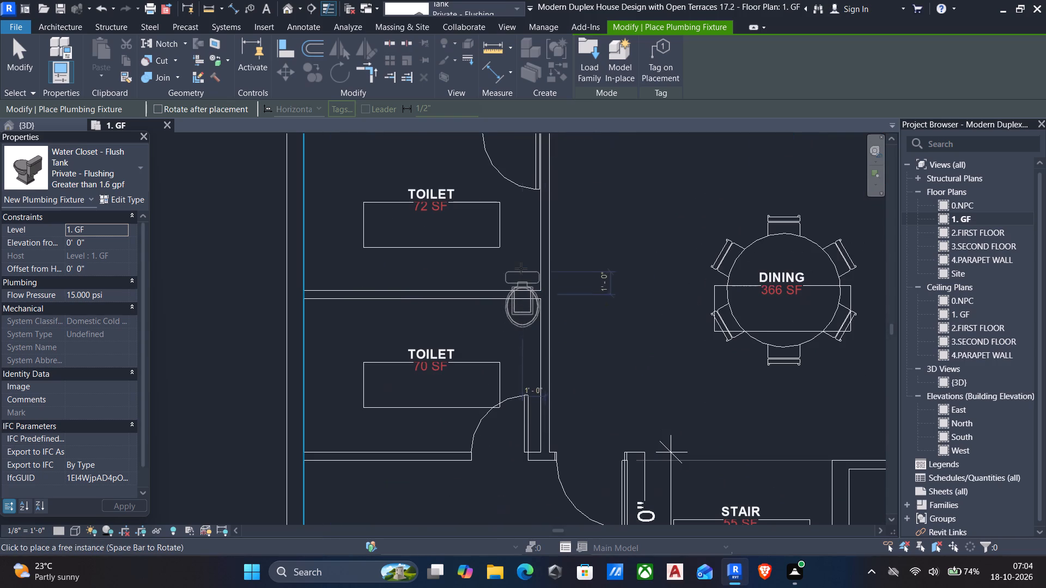
pyautogui.press('space')
pyautogui.press('space')
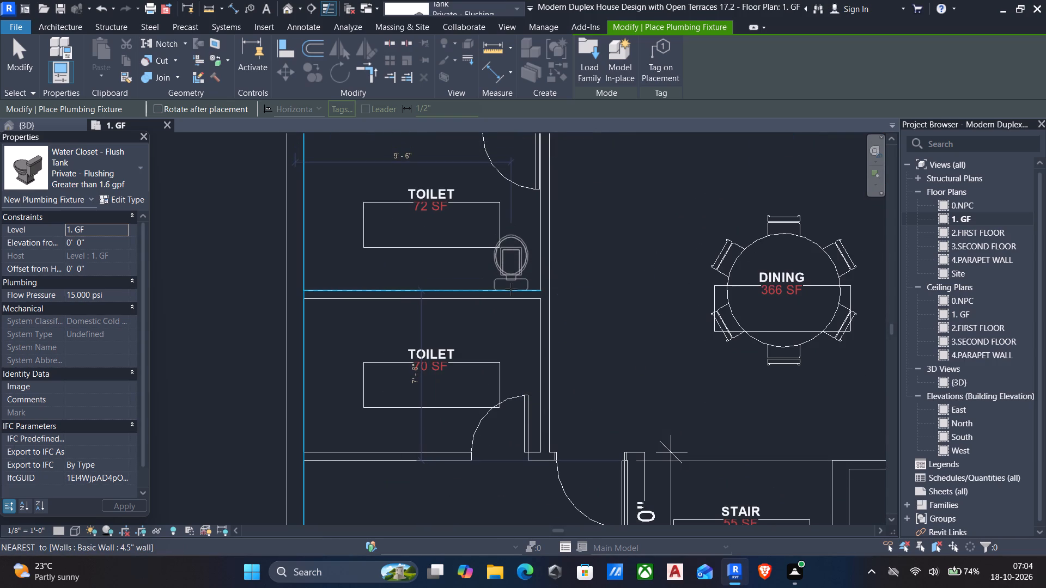
pyautogui.moveTo(373, 256); pyautogui.dragTo(418, 356, button='middle')
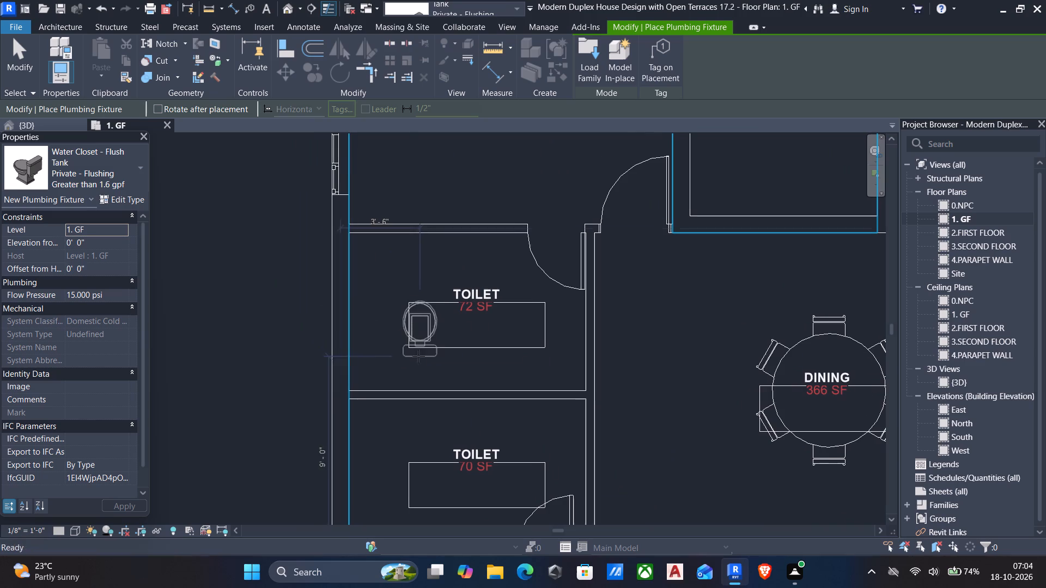
pyautogui.press('space')
pyautogui.press('space')
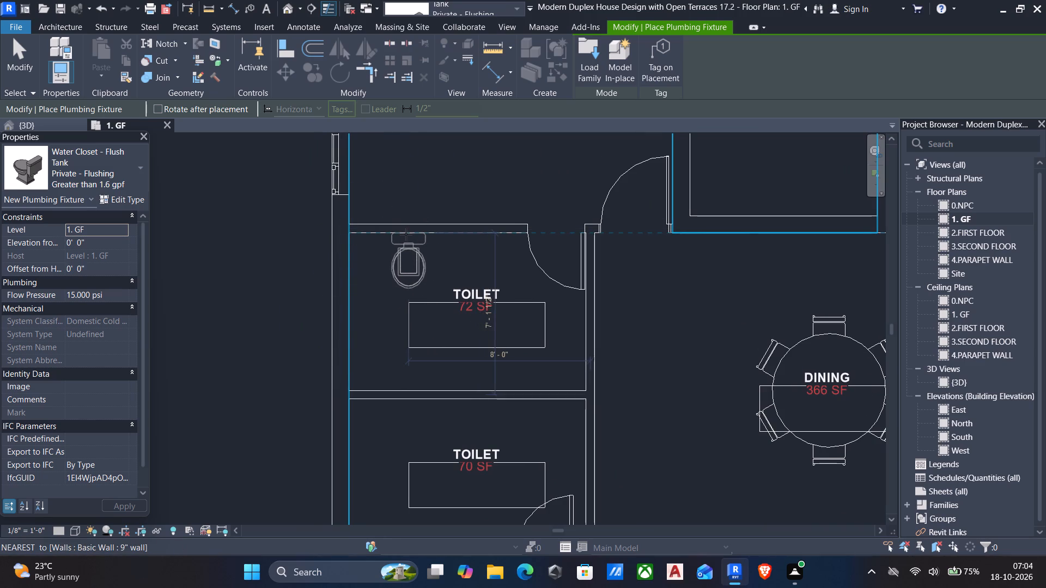
pyautogui.click(406, 234)
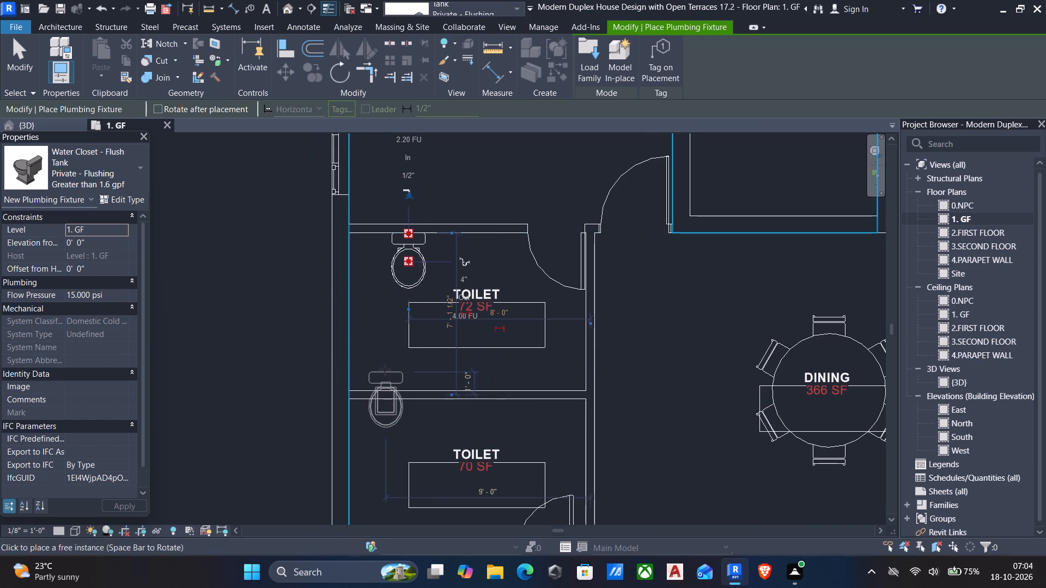
# Place a second water closet in the 70 SF toilet, its tank against the M-Bedroom-side wall, about 2' 6" from the exterior wall.
pyautogui.scroll(-5, 379, 393)
pyautogui.moveTo(379, 401); pyautogui.dragTo(391, 359, button='middle')
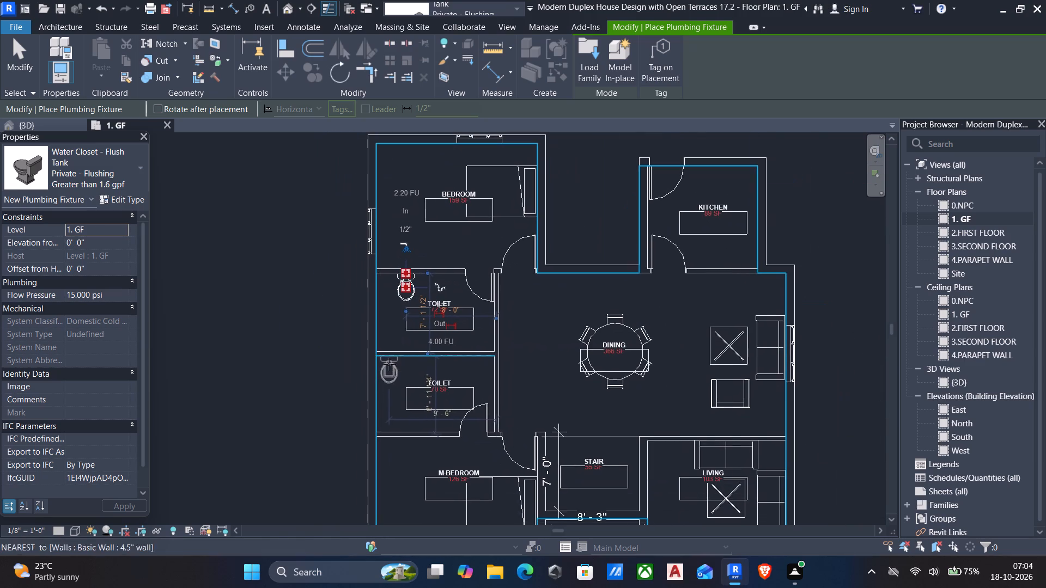
pyautogui.press('space')
pyautogui.press('space')
pyautogui.scroll(4, 396, 430)
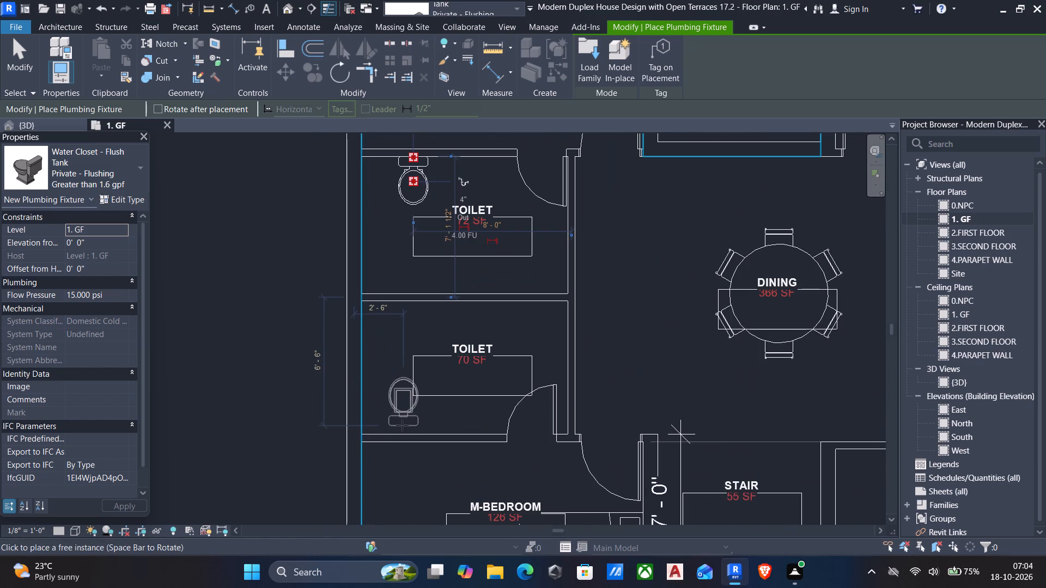
pyautogui.click(402, 432)
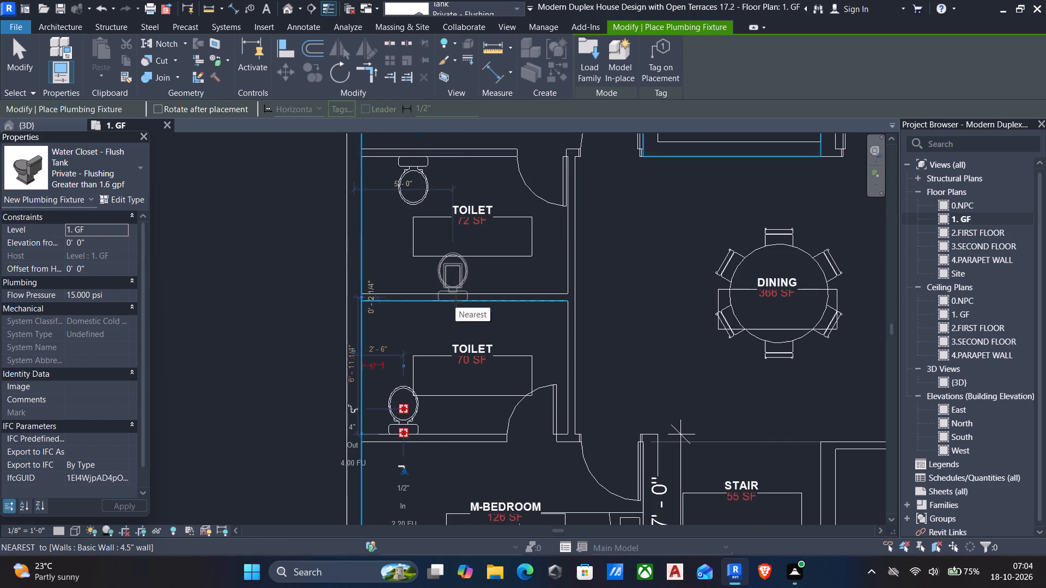
pyautogui.press('Escape')
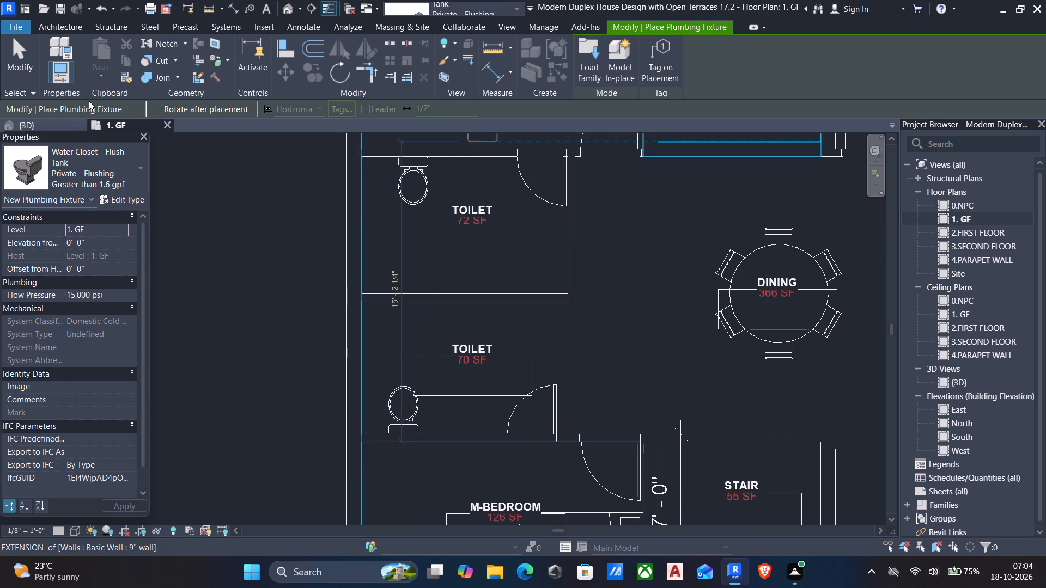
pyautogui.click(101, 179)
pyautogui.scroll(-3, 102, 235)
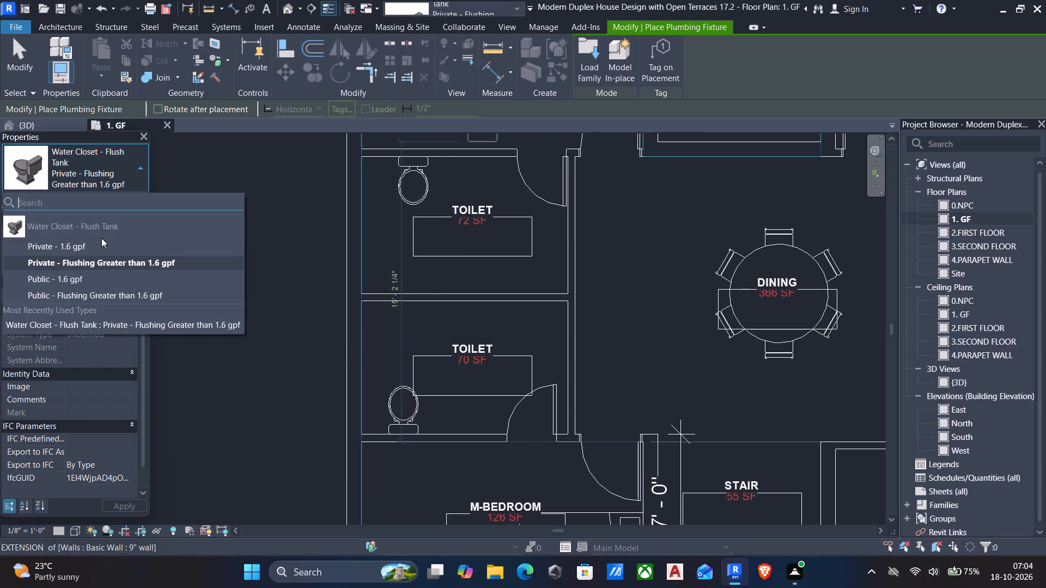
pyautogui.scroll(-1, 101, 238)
# Preview the pipe connector families in the Connectors folder, and return to the Fixtures folder.
pyautogui.click(50, 27)
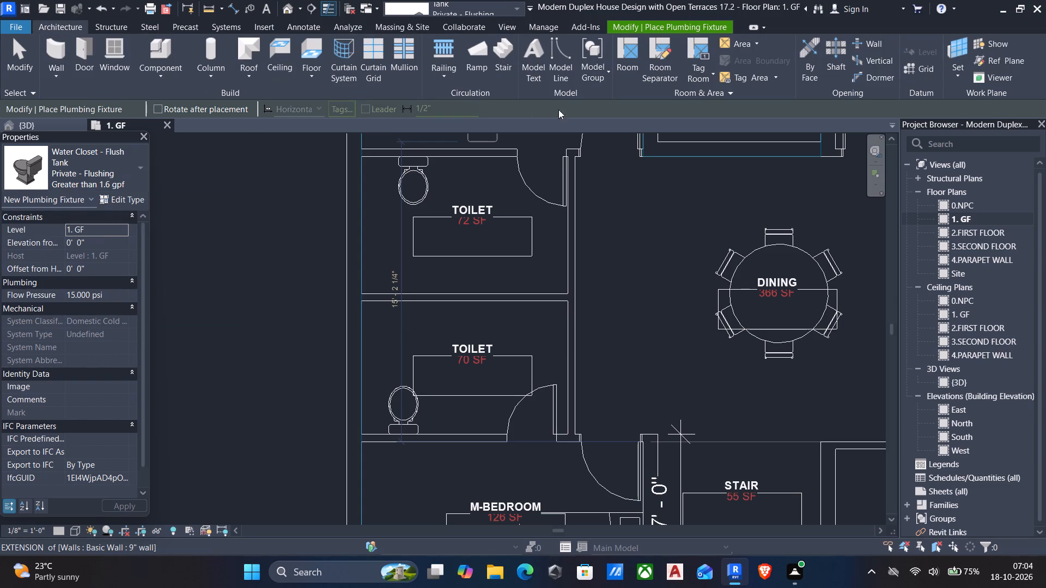
pyautogui.click(148, 73)
pyautogui.click(178, 94)
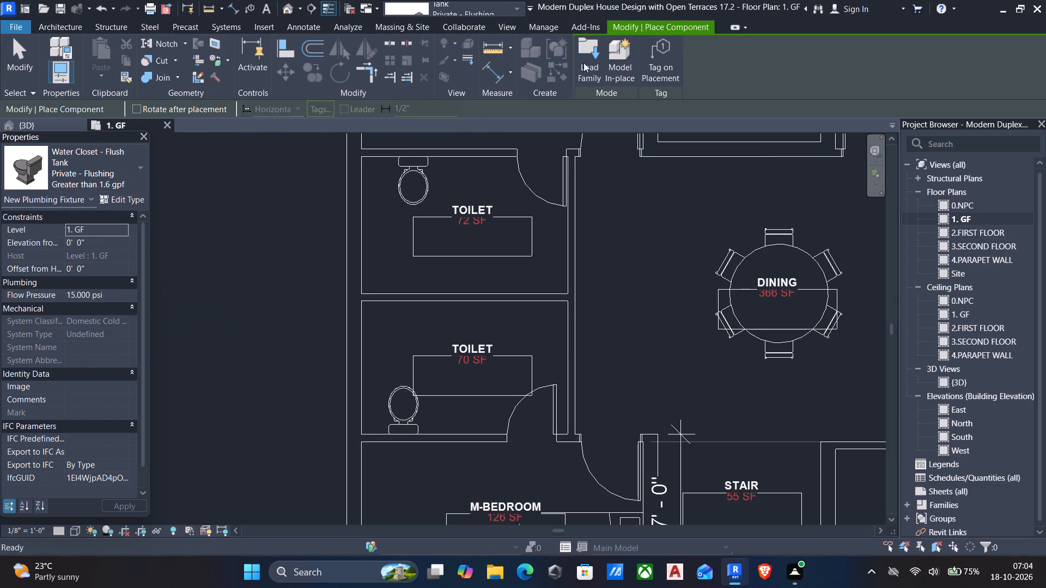
pyautogui.click(585, 63)
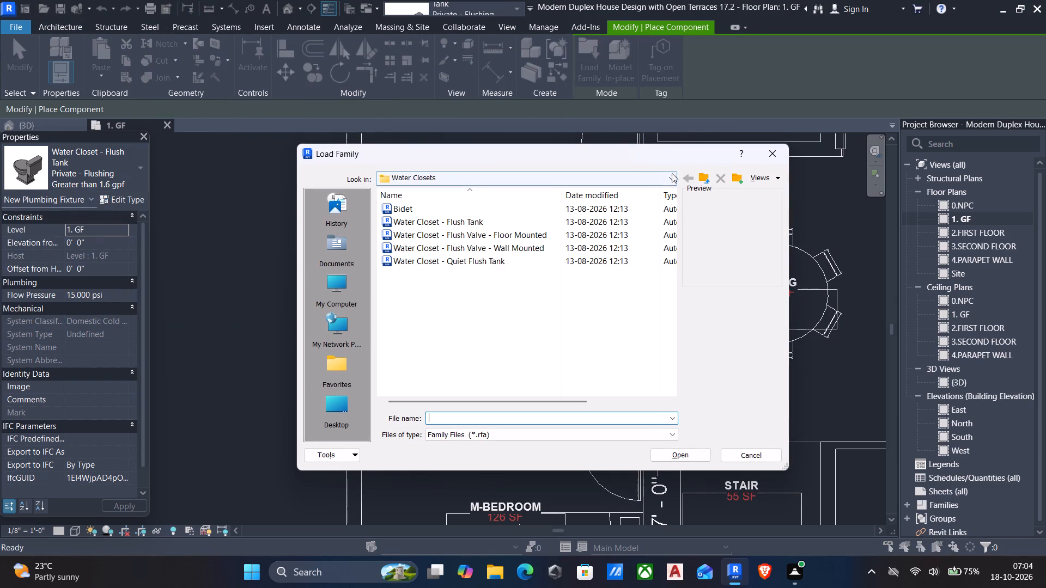
pyautogui.click(701, 177)
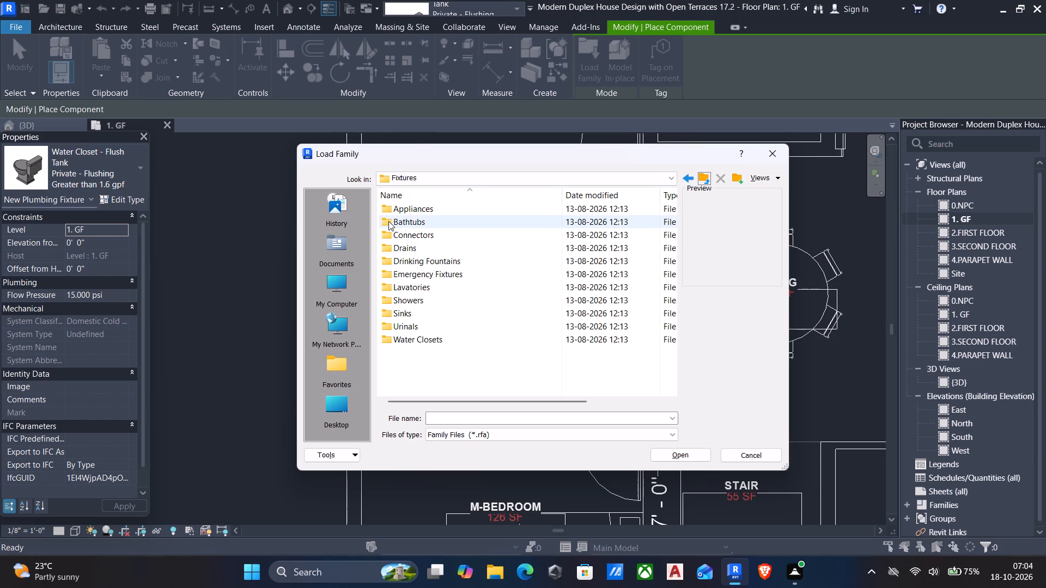
pyautogui.doubleClick(388, 234)
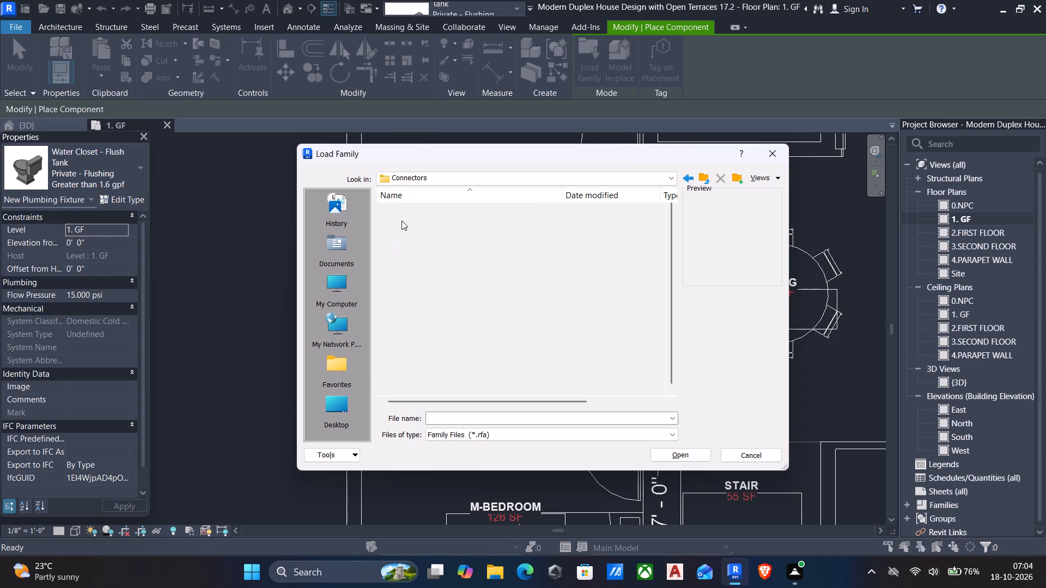
pyautogui.click(416, 209)
pyautogui.press('Down')
pyautogui.click(416, 209)
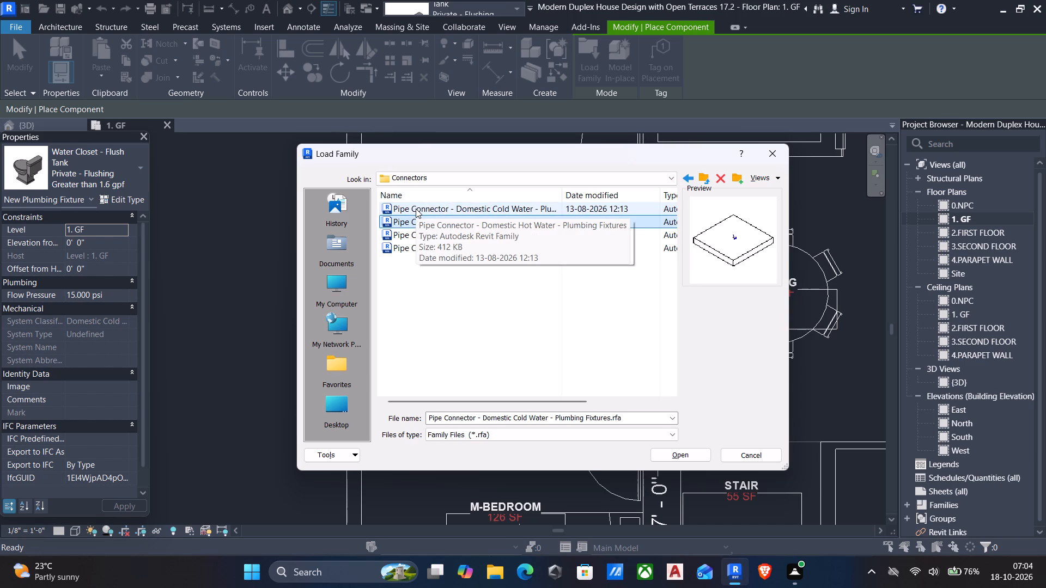
pyautogui.press('Down')
pyautogui.press('Down')
pyautogui.press('Down')
pyautogui.press('Down')
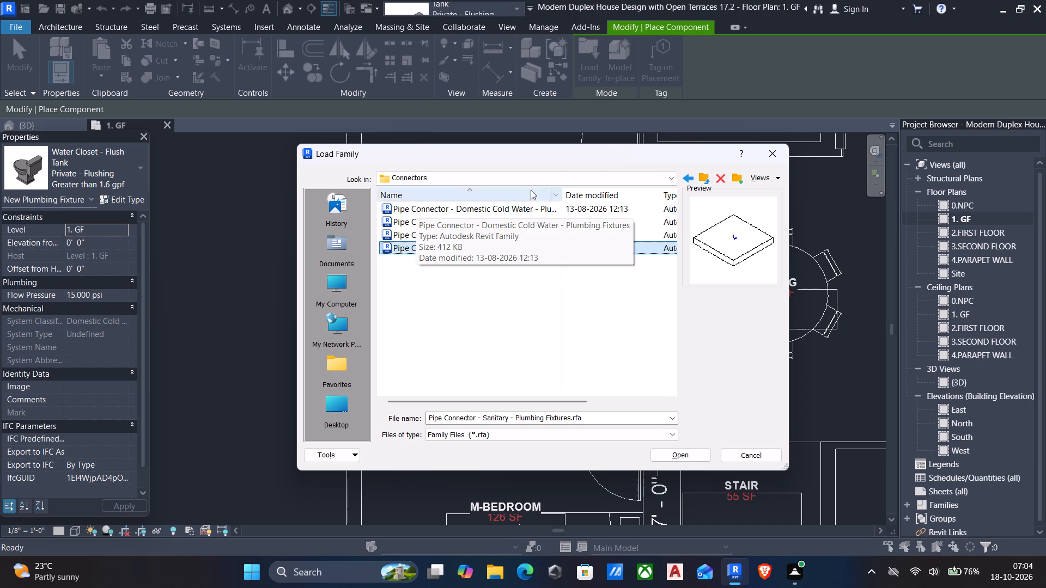
pyautogui.click(703, 181)
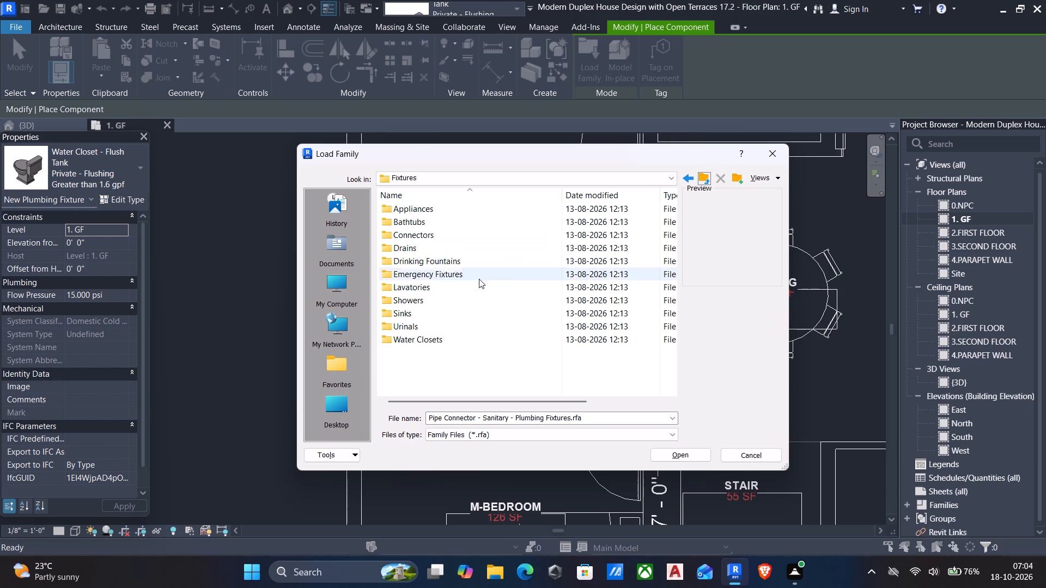
# Compare the families in the Lavatories folder and load Lavatory - Vanity.
pyautogui.doubleClick(386, 285)
pyautogui.click(415, 209)
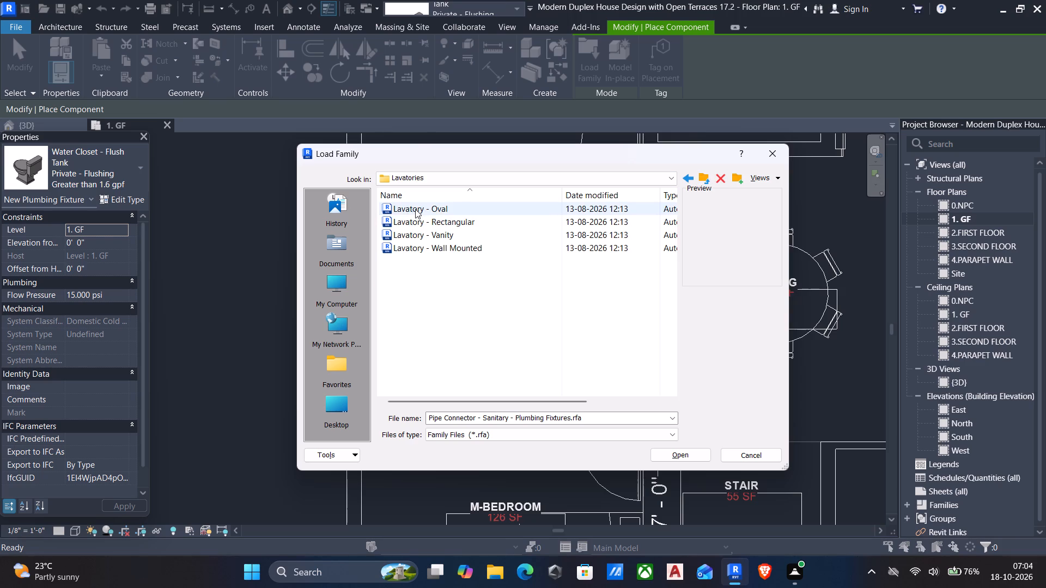
pyautogui.press('Down')
pyautogui.press('Down')
pyautogui.press('Down')
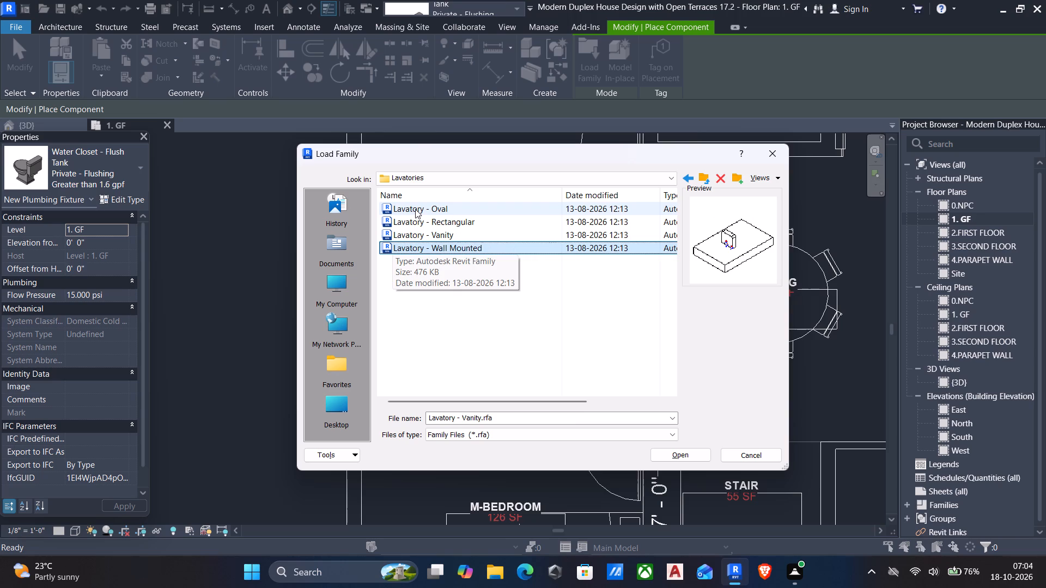
pyautogui.press('Up')
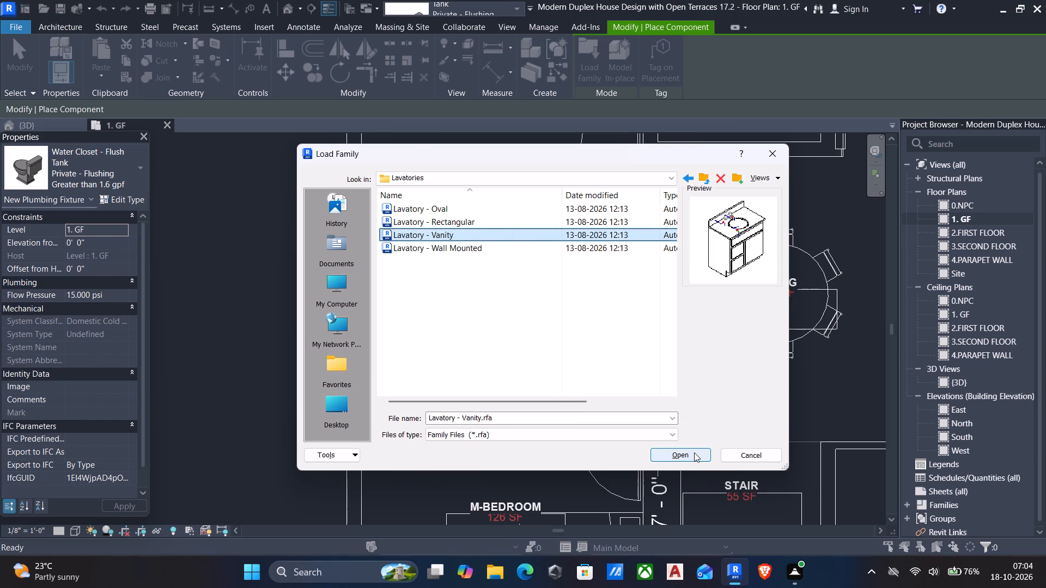
pyautogui.click(694, 452)
# Place a 30"x18" - Private vanity in the 72 SF toilet's Dining-side corner, its back against the wall shared with the 70 SF toilet.
pyautogui.scroll(-3, 555, 313)
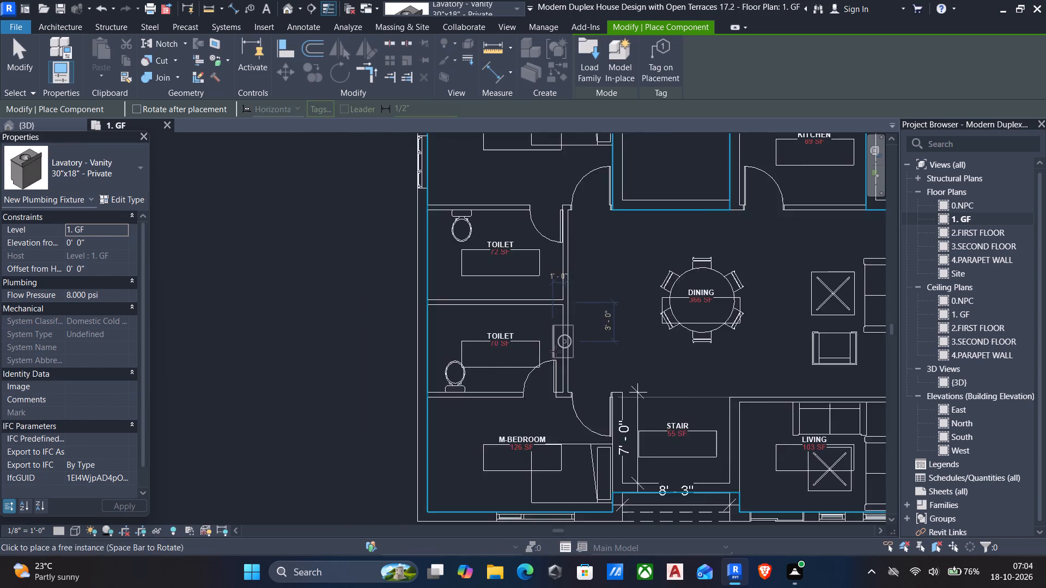
pyautogui.scroll(-3, 555, 351)
pyautogui.moveTo(586, 407); pyautogui.dragTo(584, 391, button='middle')
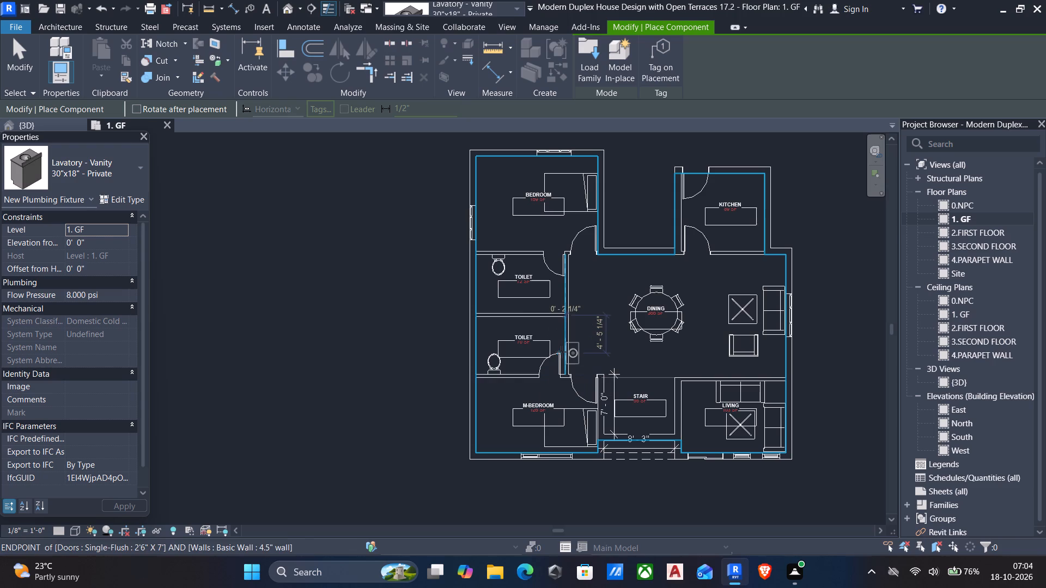
pyautogui.press('space')
pyautogui.scroll(9, 566, 309)
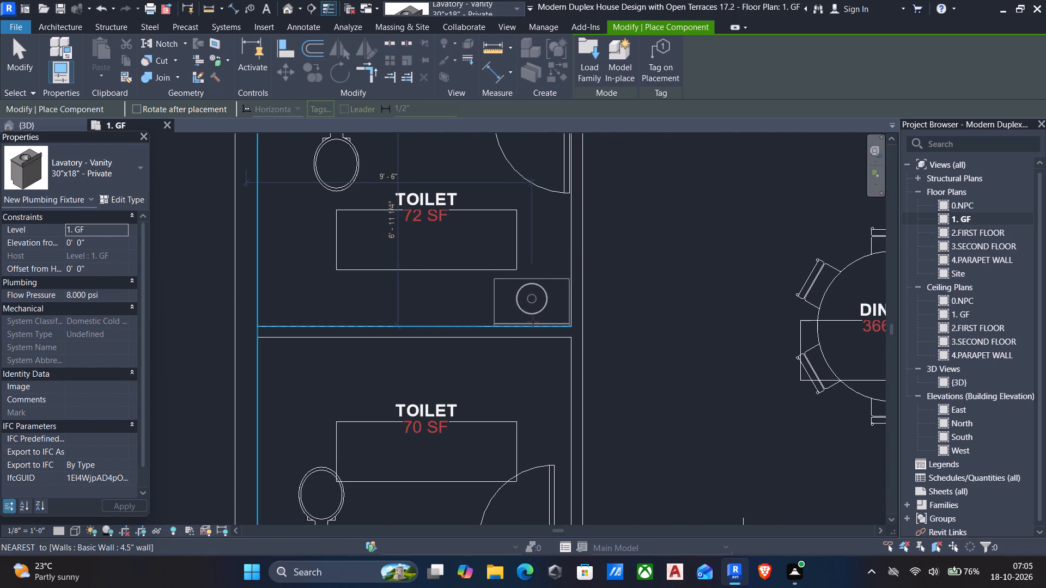
pyautogui.click(533, 321)
# Place a second vanity in the 70 SF toilet, backing onto the shared wall opposite the first and close to the Dining-side wall.
pyautogui.scroll(-5, 534, 351)
pyautogui.moveTo(534, 354); pyautogui.dragTo(545, 319, button='middle')
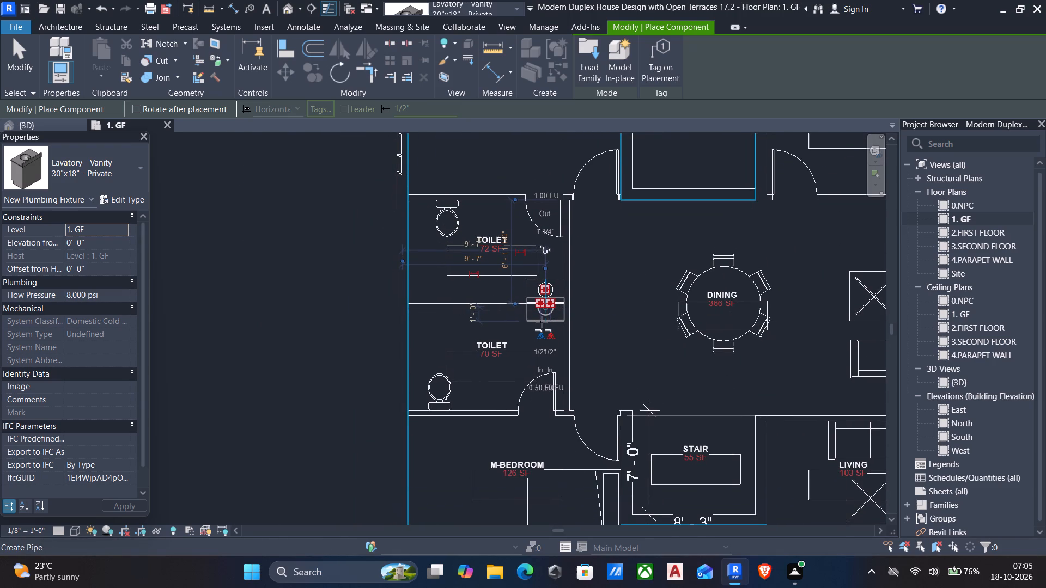
pyautogui.scroll(2, 542, 322)
pyautogui.press('space')
pyautogui.press('space')
pyautogui.scroll(5, 550, 310)
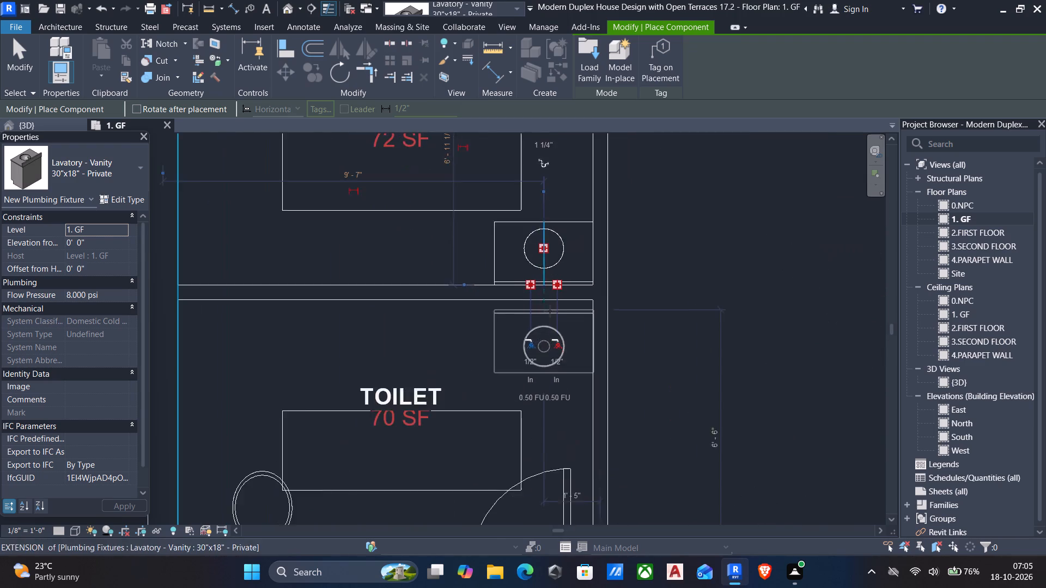
pyautogui.scroll(4, 550, 311)
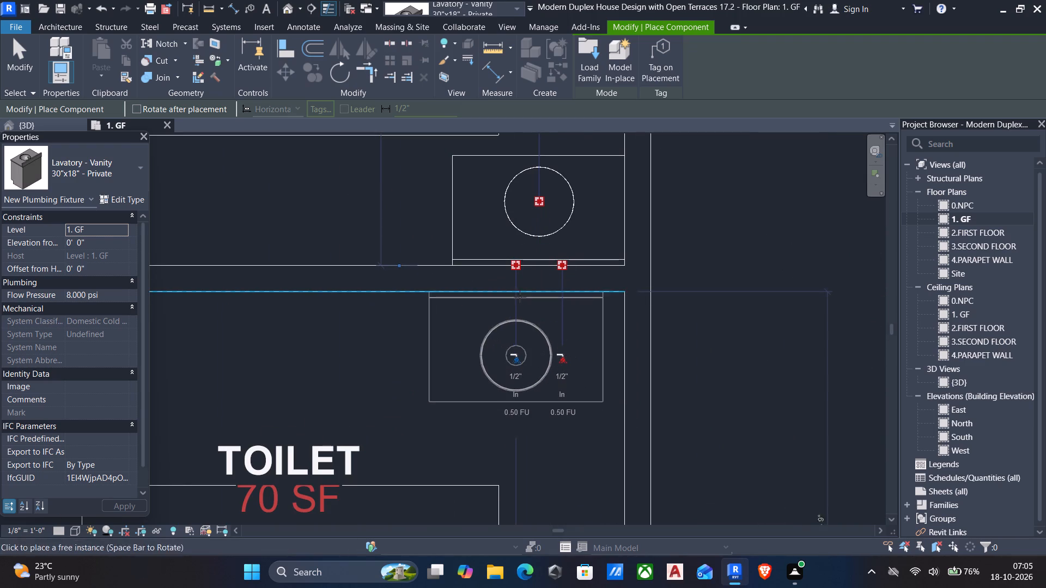
pyautogui.scroll(4, 538, 294)
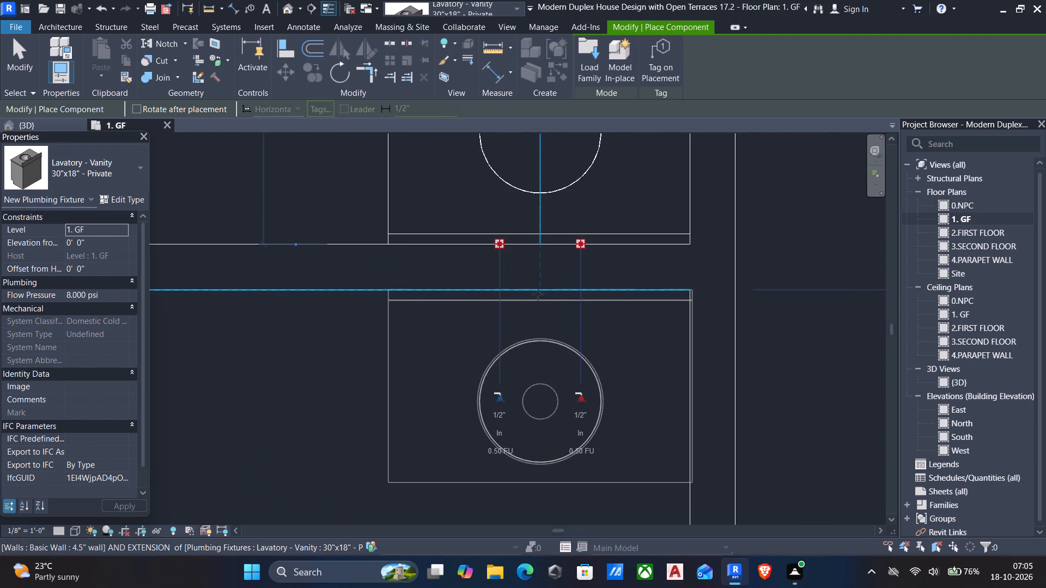
pyautogui.click(531, 294)
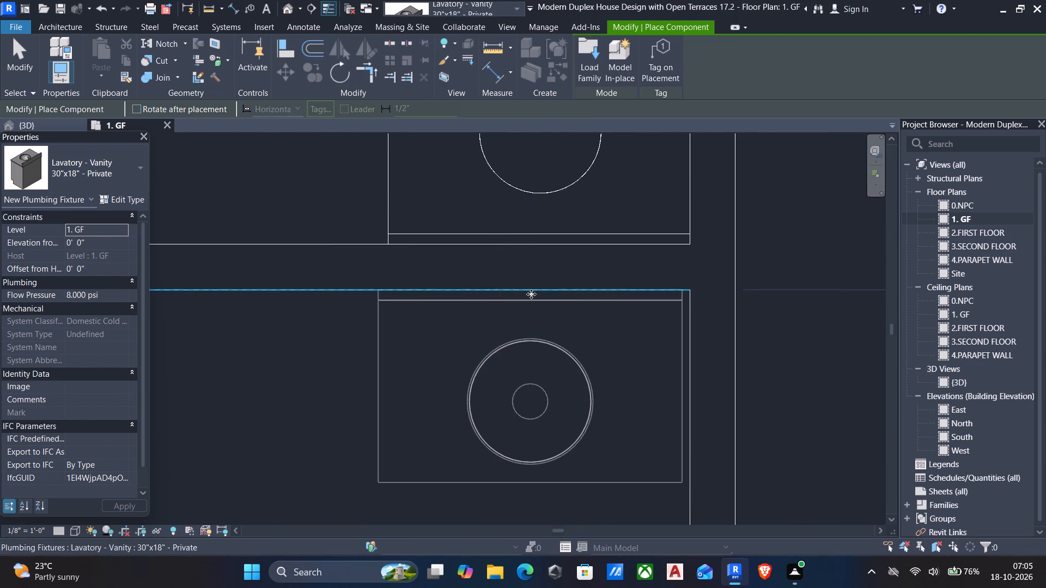
pyautogui.press('Escape')
pyautogui.press('Escape')
# Align the side edge of the 70 SF toilet's vanity with the inner face of the Dining-side wall.
pyautogui.write('al')
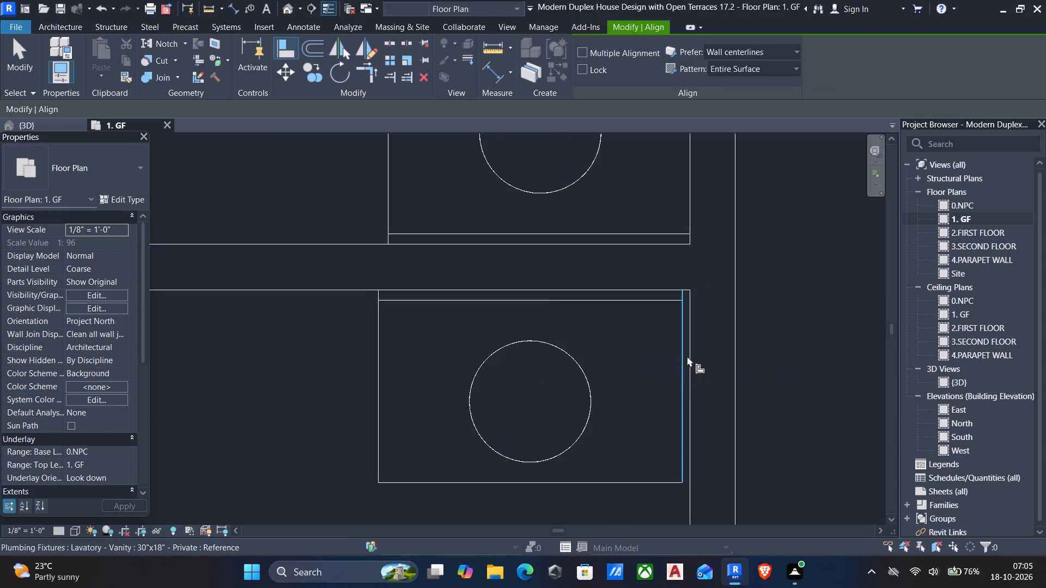
pyautogui.click(690, 353)
pyautogui.click(686, 353)
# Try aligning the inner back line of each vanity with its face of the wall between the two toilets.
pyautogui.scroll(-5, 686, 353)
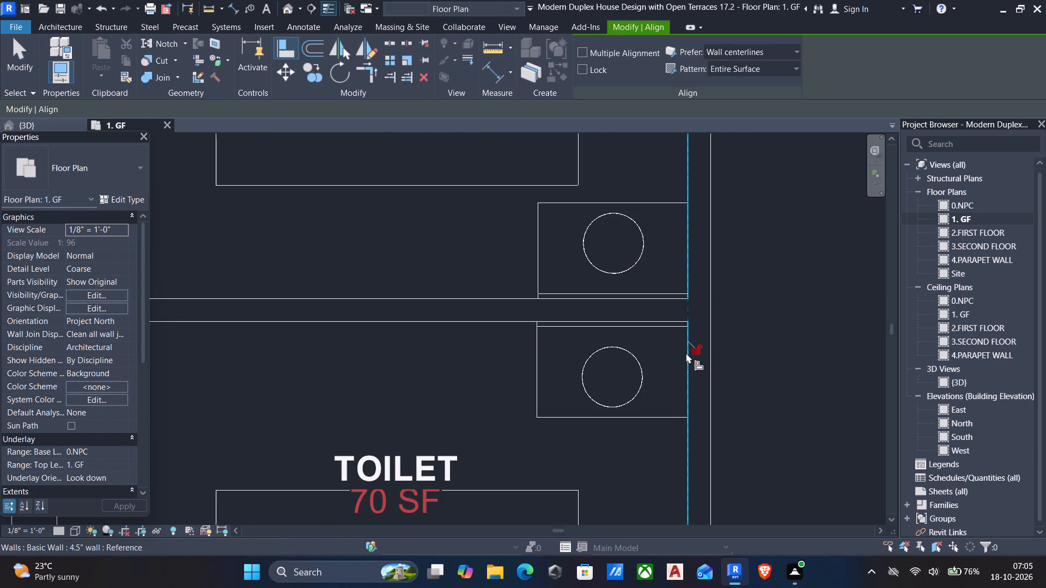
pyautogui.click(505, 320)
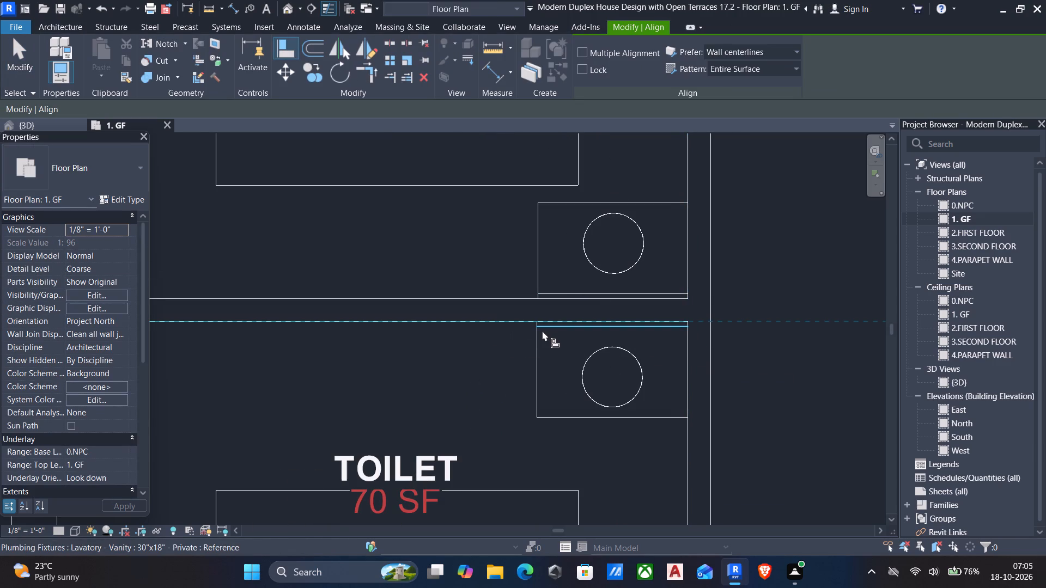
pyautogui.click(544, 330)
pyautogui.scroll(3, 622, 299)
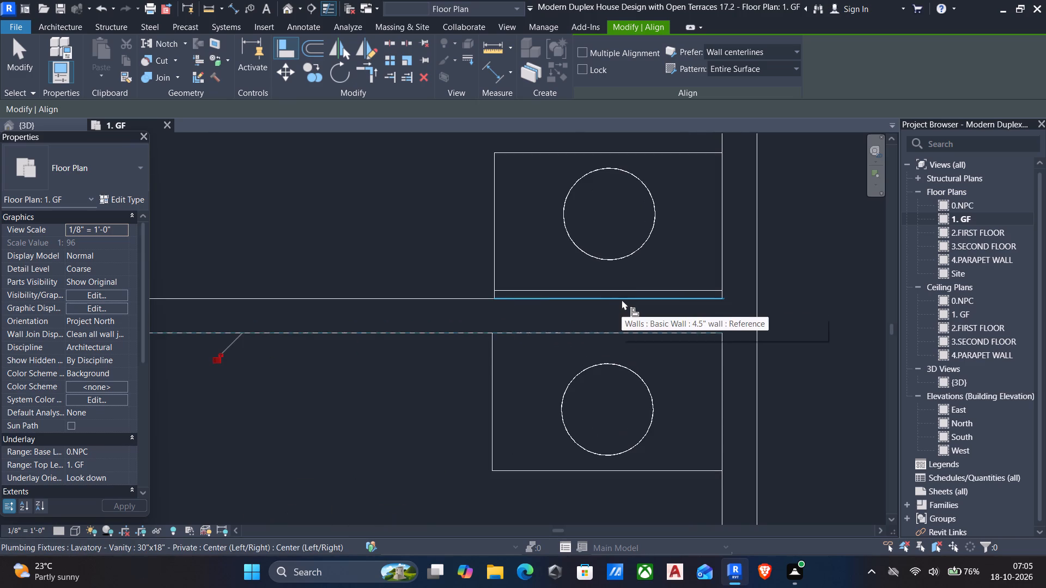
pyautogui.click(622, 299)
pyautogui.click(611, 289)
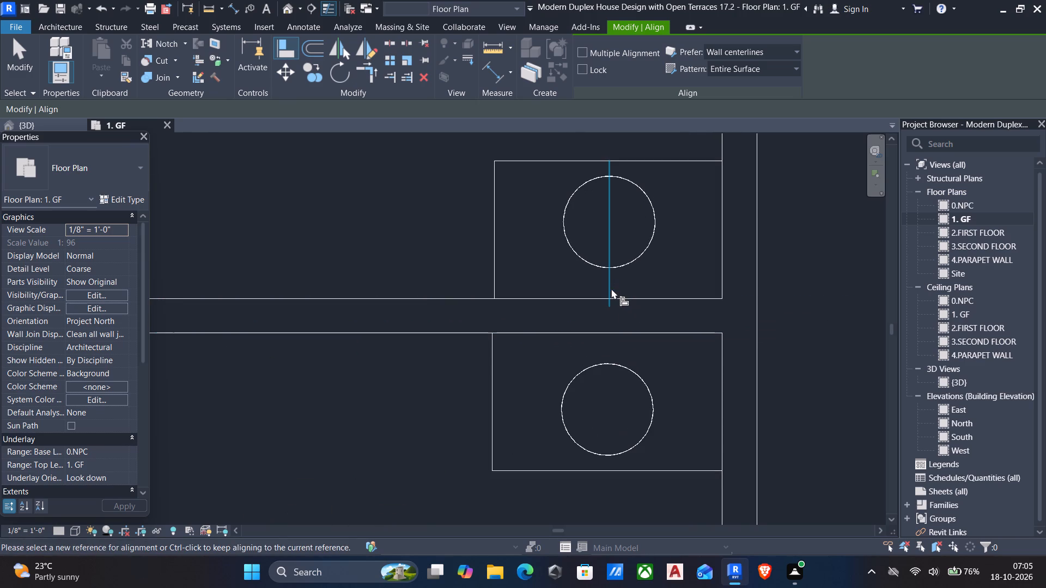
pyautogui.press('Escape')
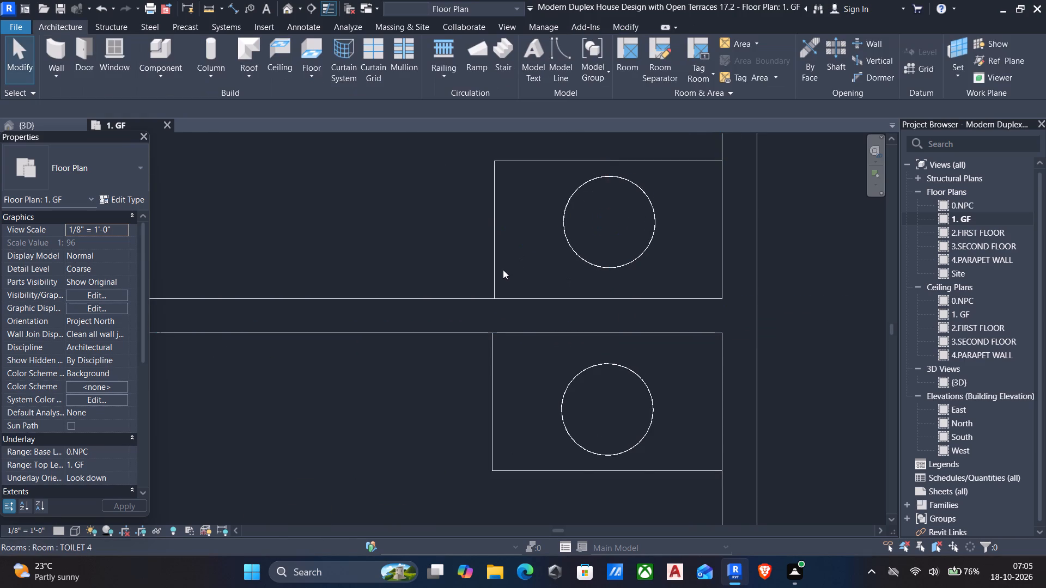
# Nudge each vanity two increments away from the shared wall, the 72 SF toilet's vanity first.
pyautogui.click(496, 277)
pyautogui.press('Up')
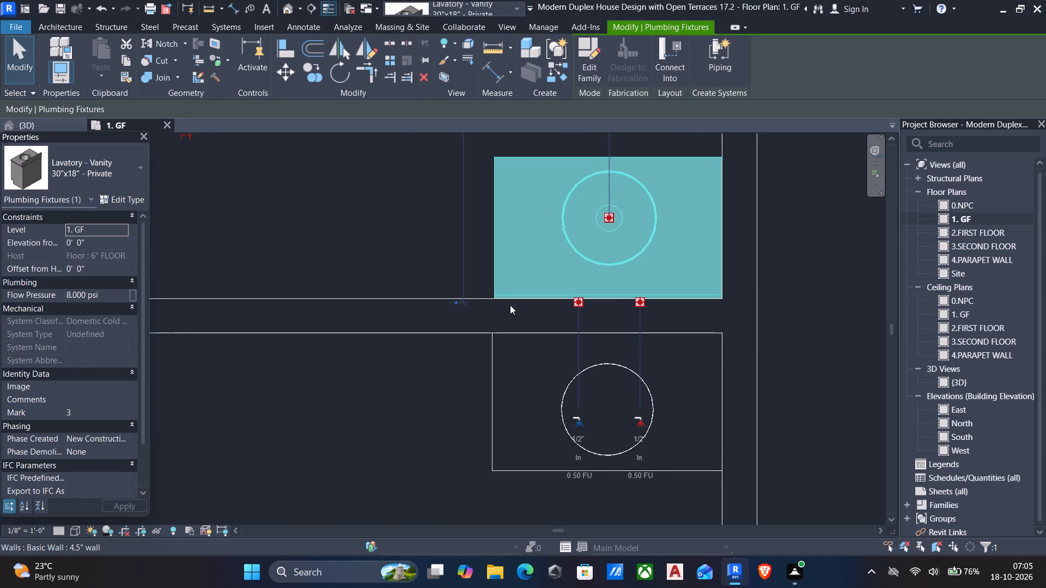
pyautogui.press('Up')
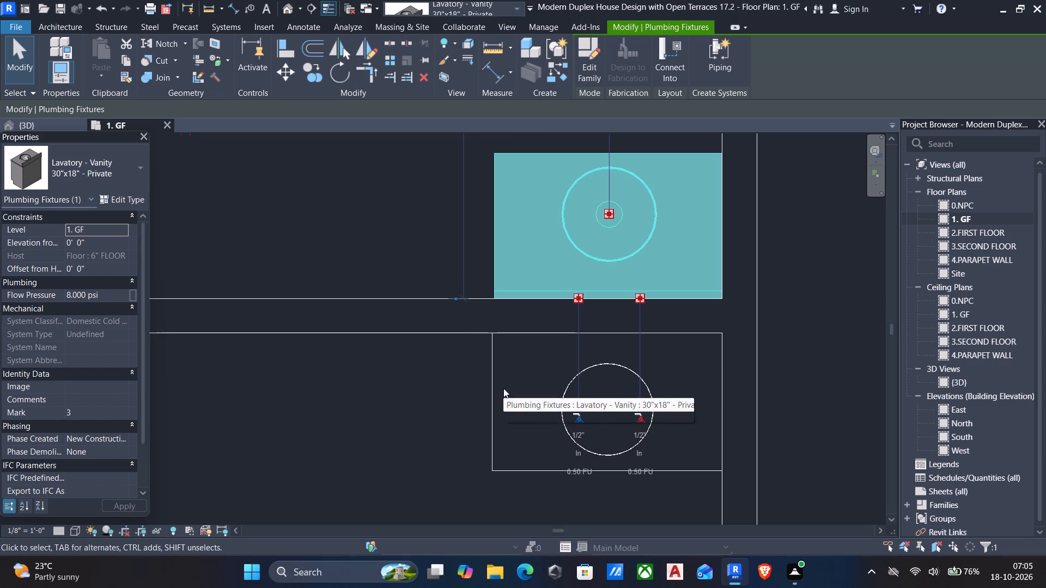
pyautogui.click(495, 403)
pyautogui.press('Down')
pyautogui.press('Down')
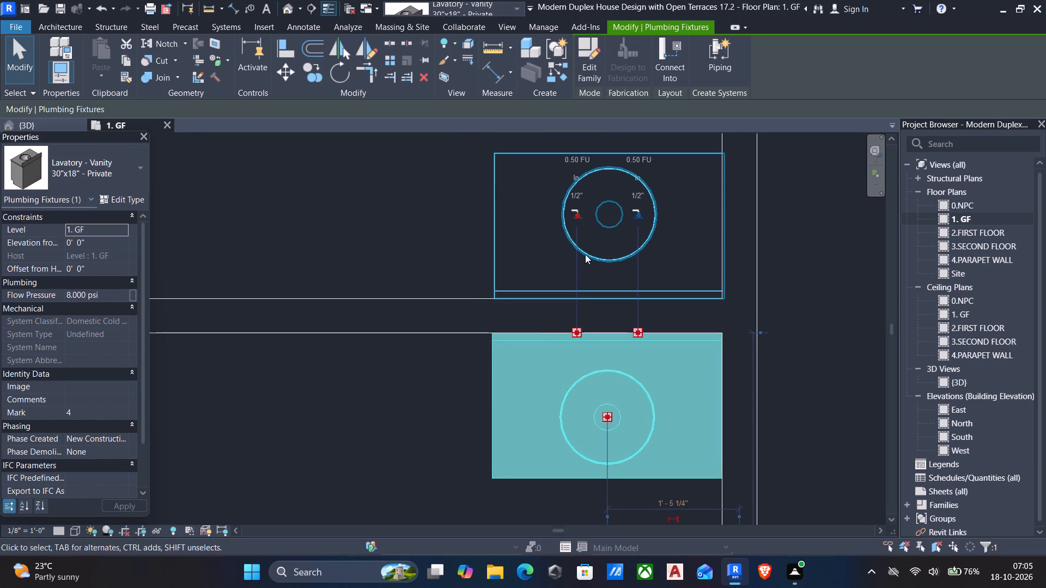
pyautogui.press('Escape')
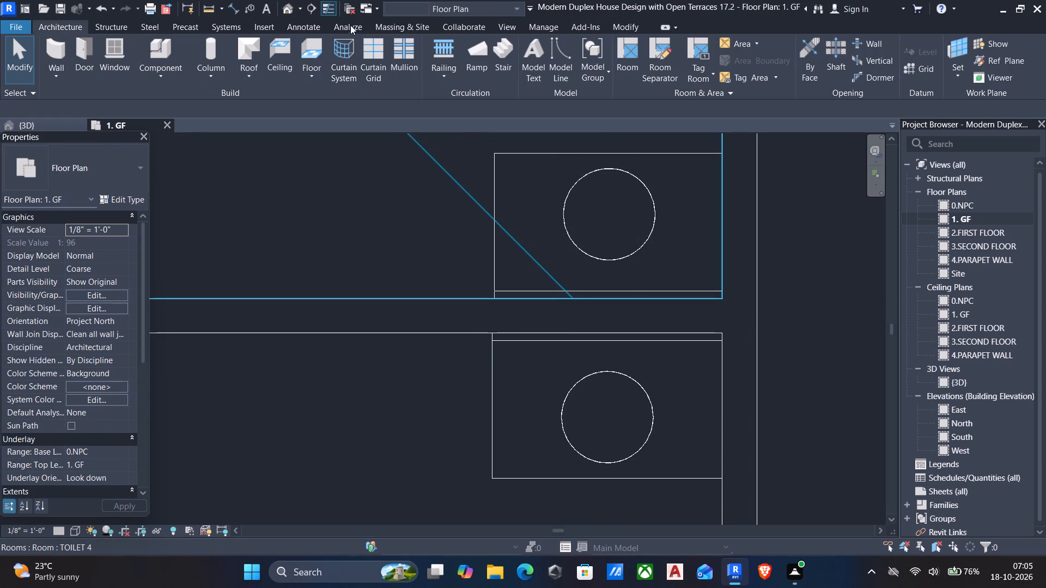
# Examine the vanities and water closets in the two toilets from several angles in the 3D view.
pyautogui.click(284, 8)
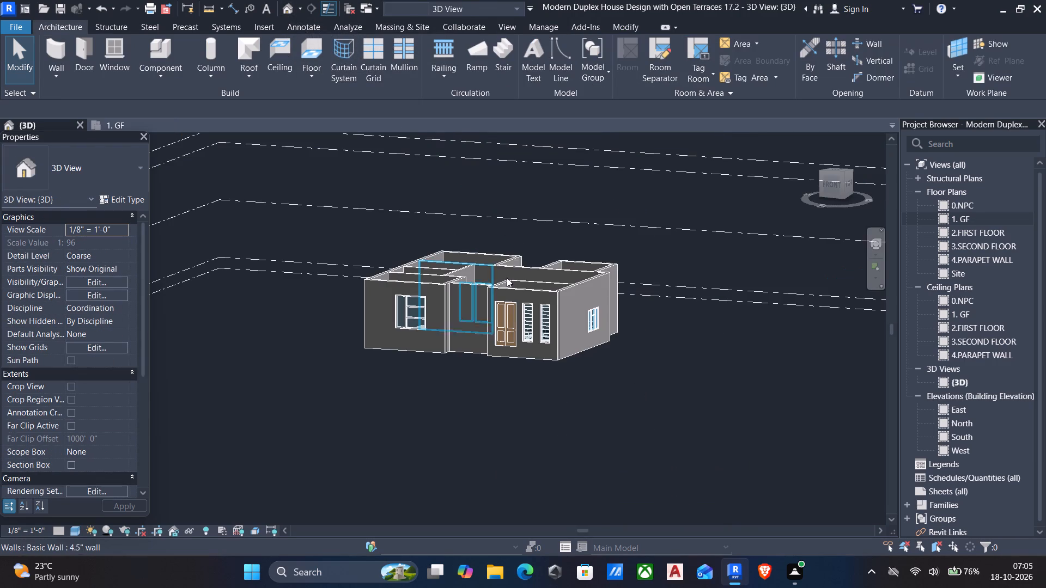
pyautogui.keyDown('shift'); pyautogui.moveTo(512, 282); pyautogui.dragTo(489, 480, button='middle'); pyautogui.keyUp('shift')
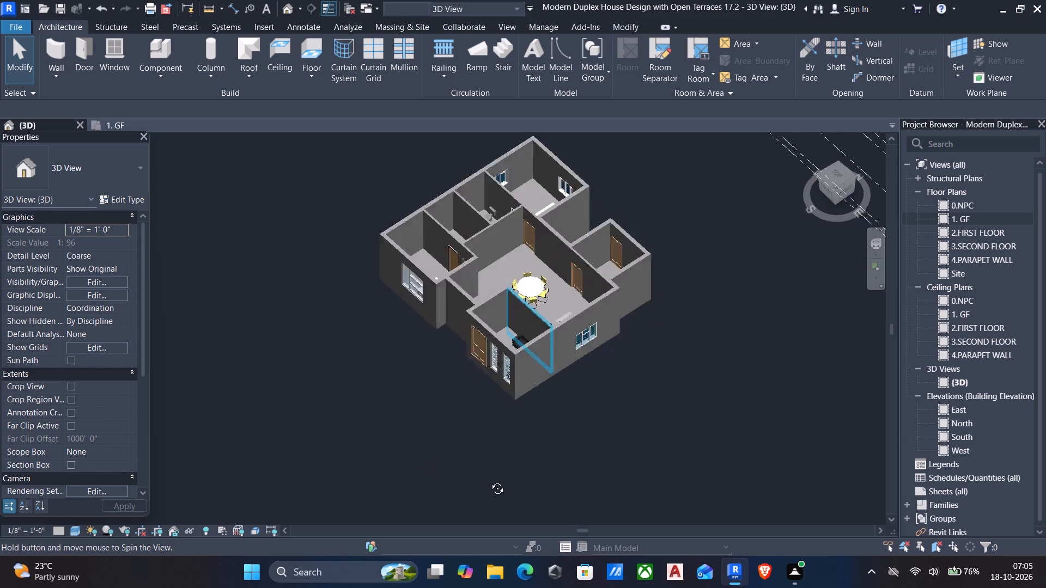
pyautogui.keyDown('shift'); pyautogui.moveTo(489, 480); pyautogui.dragTo(467, 513, button='middle'); pyautogui.keyUp('shift')
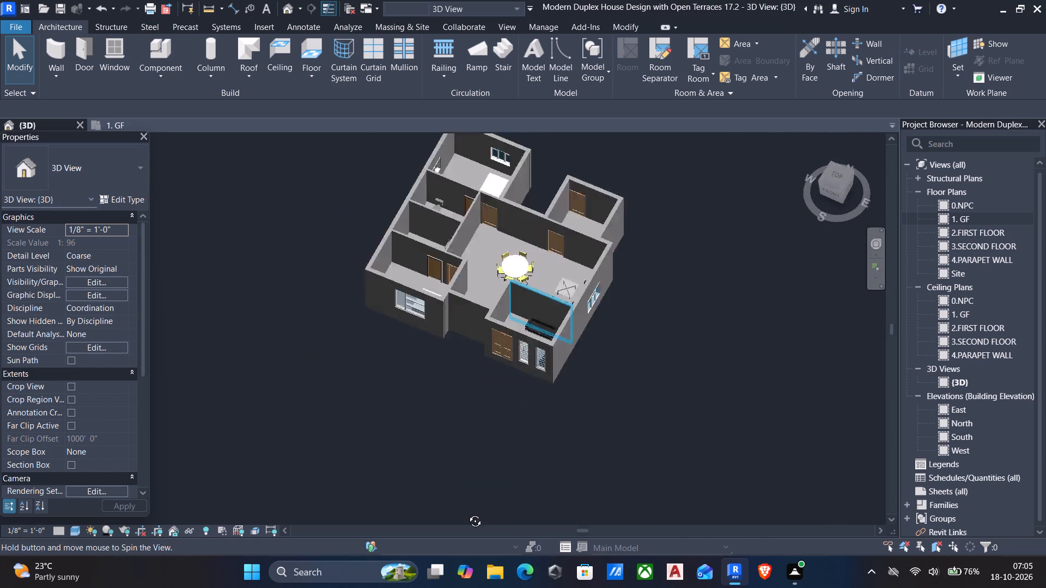
pyautogui.keyDown('shift'); pyautogui.moveTo(467, 513); pyautogui.dragTo(442, 509, button='middle'); pyautogui.keyUp('shift')
pyautogui.scroll(5, 477, 170)
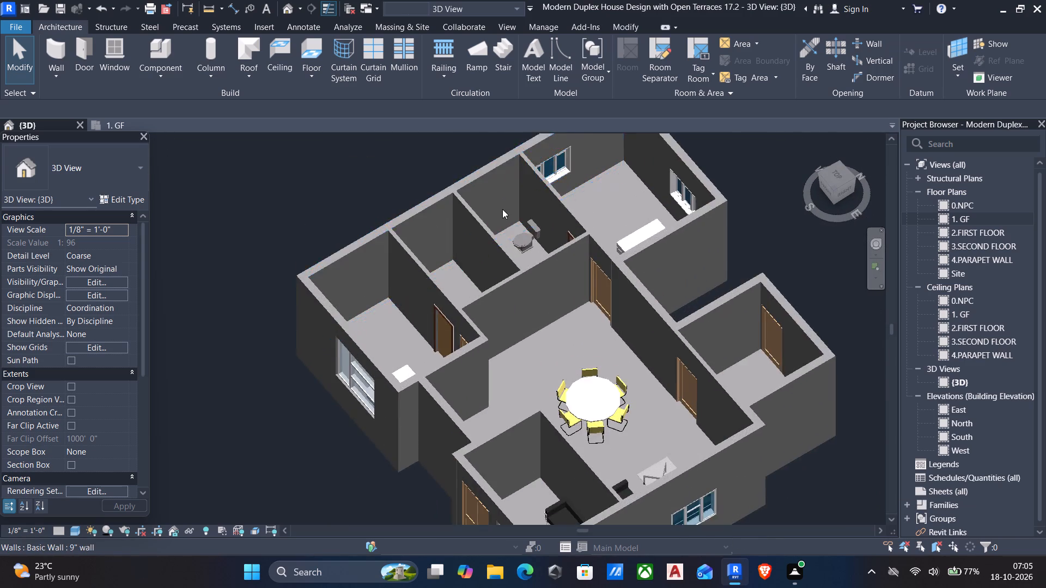
pyautogui.scroll(5, 505, 211)
pyautogui.scroll(-3, 543, 276)
pyautogui.keyDown('shift'); pyautogui.moveTo(545, 276); pyautogui.dragTo(447, 289, button='middle'); pyautogui.keyUp('shift')
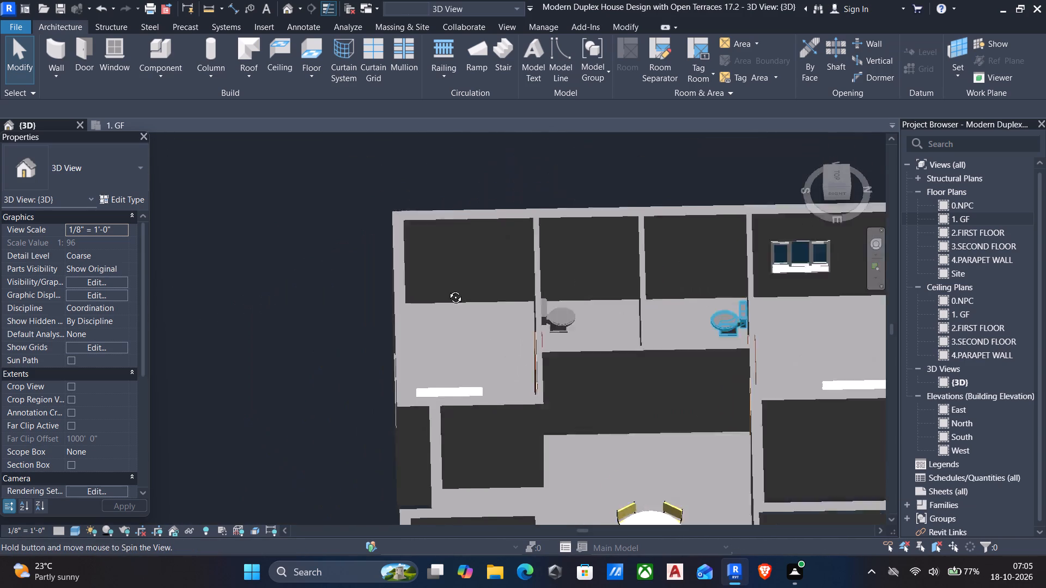
pyautogui.keyDown('shift'); pyautogui.moveTo(447, 289); pyautogui.dragTo(570, 455, button='middle'); pyautogui.keyUp('shift')
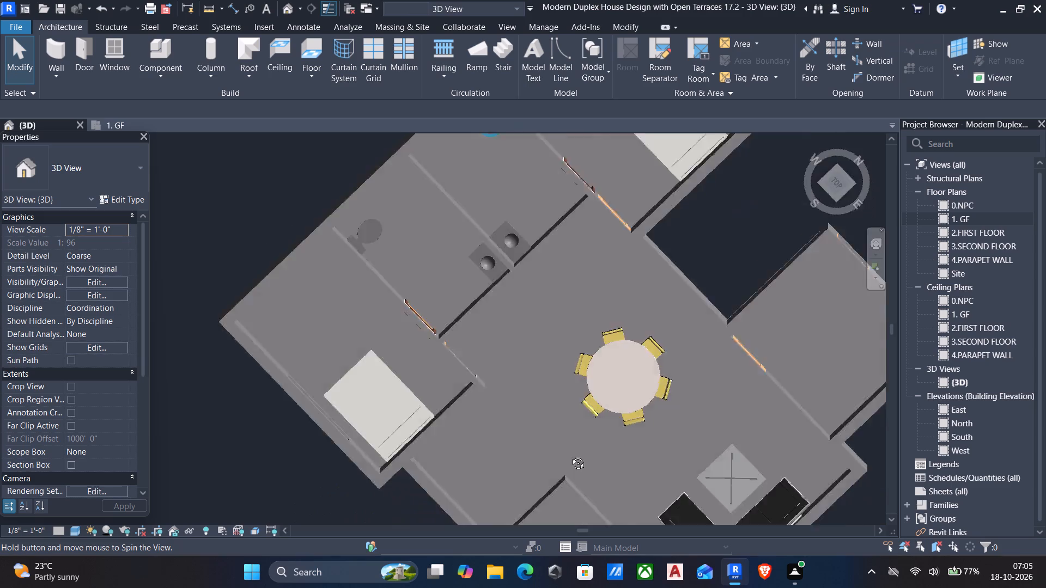
pyautogui.keyDown('shift'); pyautogui.moveTo(570, 455); pyautogui.dragTo(716, 413, button='middle'); pyautogui.keyUp('shift')
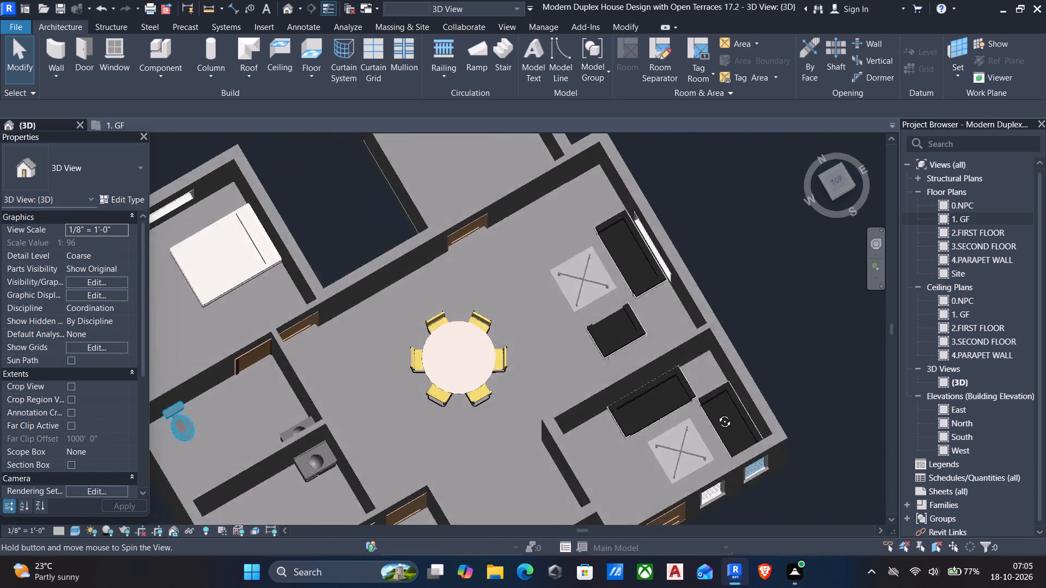
pyautogui.keyDown('shift'); pyautogui.moveTo(716, 413); pyautogui.dragTo(703, 366, button='middle'); pyautogui.keyUp('shift')
pyautogui.moveTo(696, 366); pyautogui.dragTo(853, 196, button='middle')
pyautogui.moveTo(822, 258); pyautogui.dragTo(861, 195, button='middle')
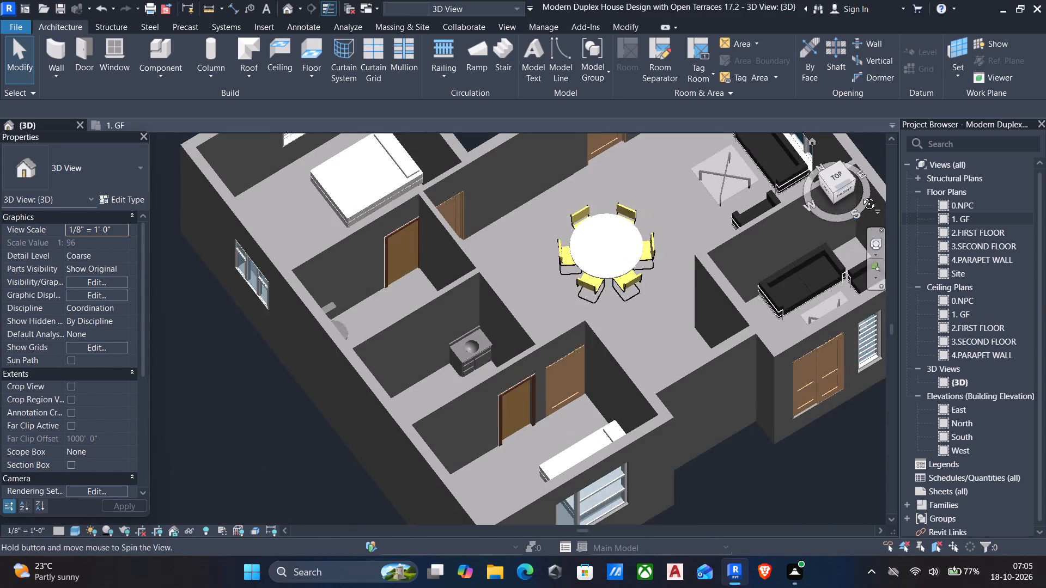
pyautogui.moveTo(861, 195); pyautogui.dragTo(877, 179, button='middle')
pyautogui.scroll(5, 507, 419)
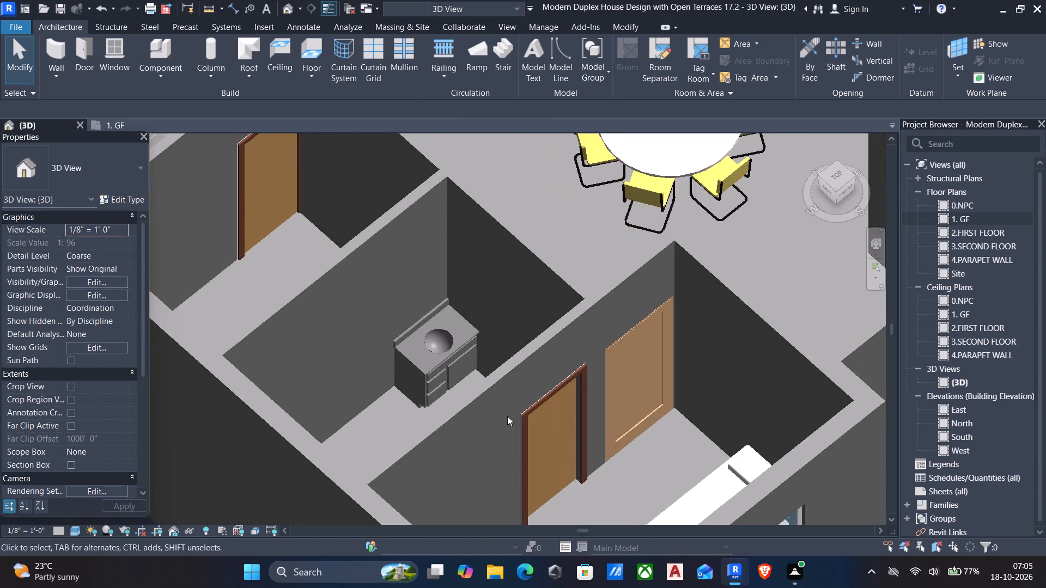
pyautogui.moveTo(507, 412); pyautogui.dragTo(587, 255, button='middle')
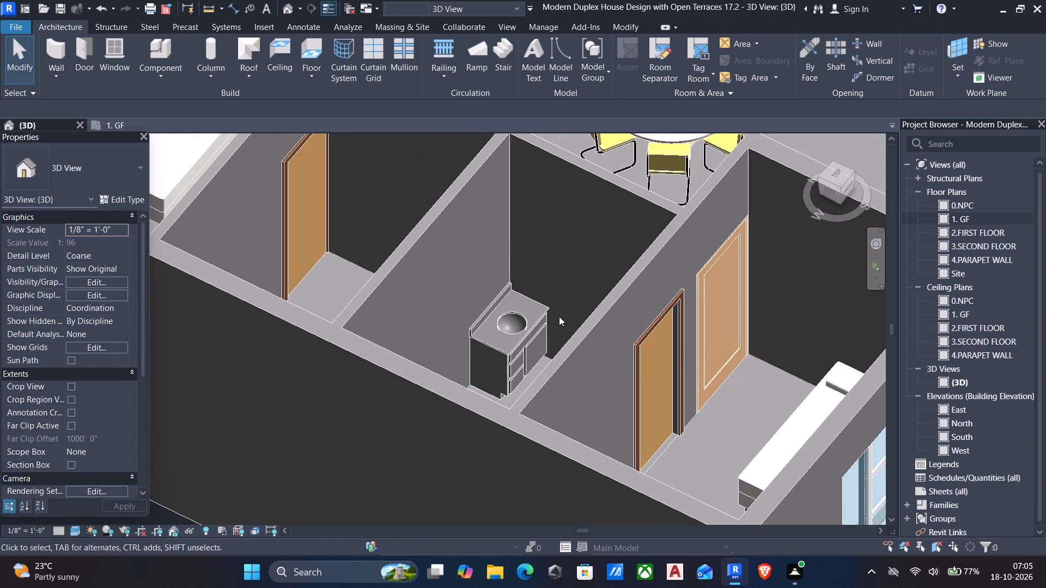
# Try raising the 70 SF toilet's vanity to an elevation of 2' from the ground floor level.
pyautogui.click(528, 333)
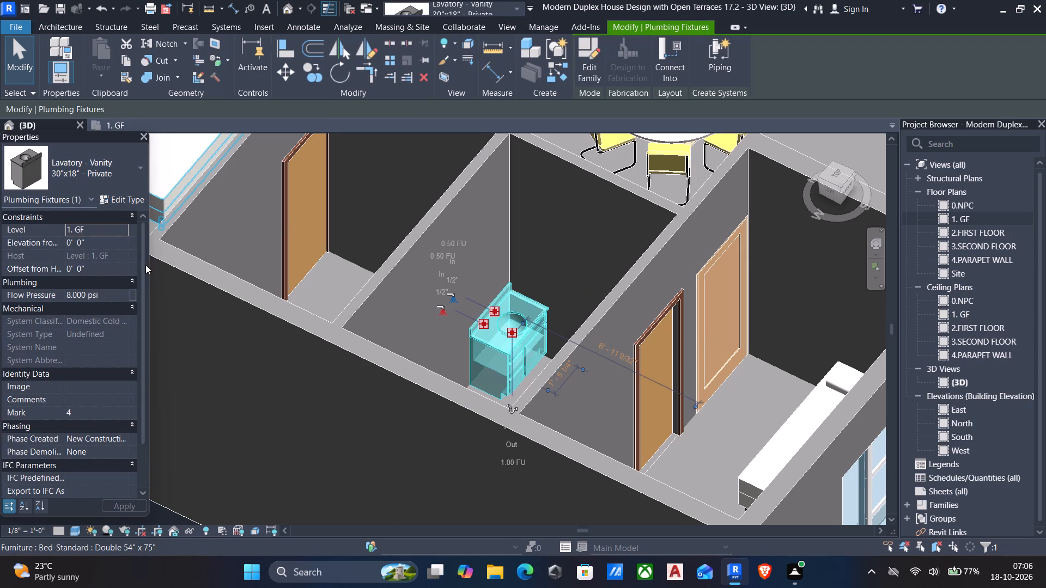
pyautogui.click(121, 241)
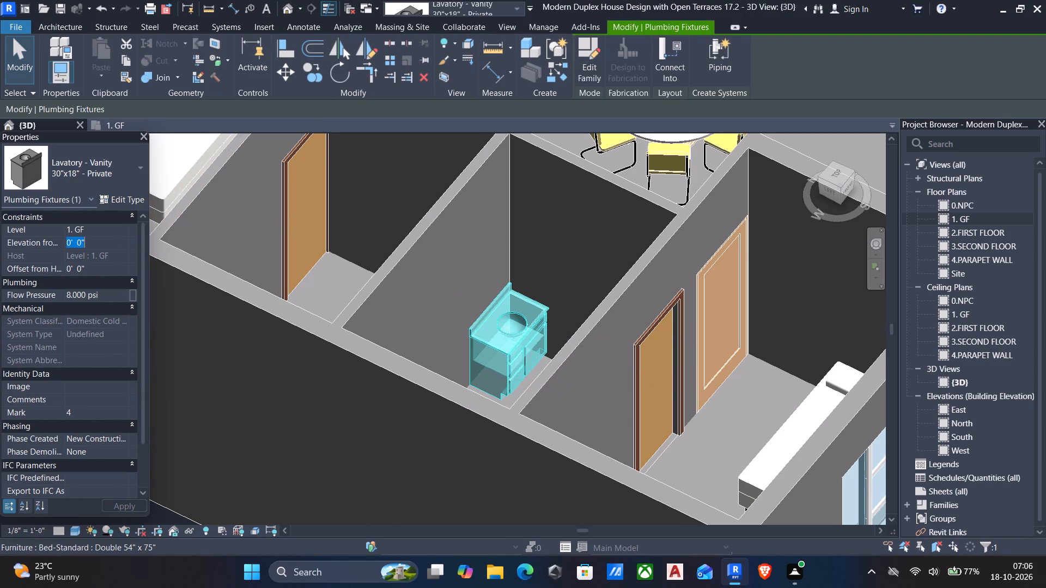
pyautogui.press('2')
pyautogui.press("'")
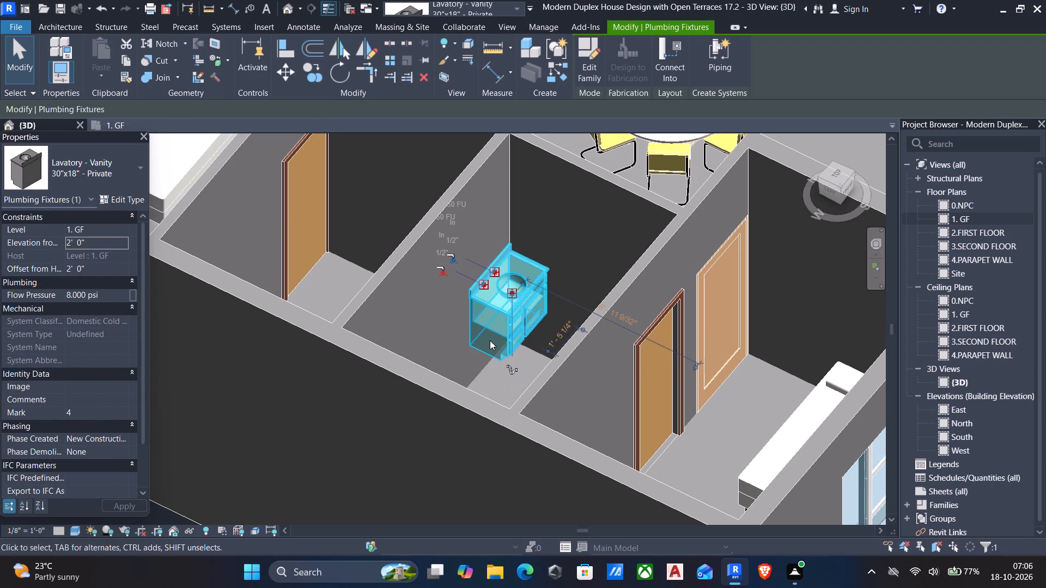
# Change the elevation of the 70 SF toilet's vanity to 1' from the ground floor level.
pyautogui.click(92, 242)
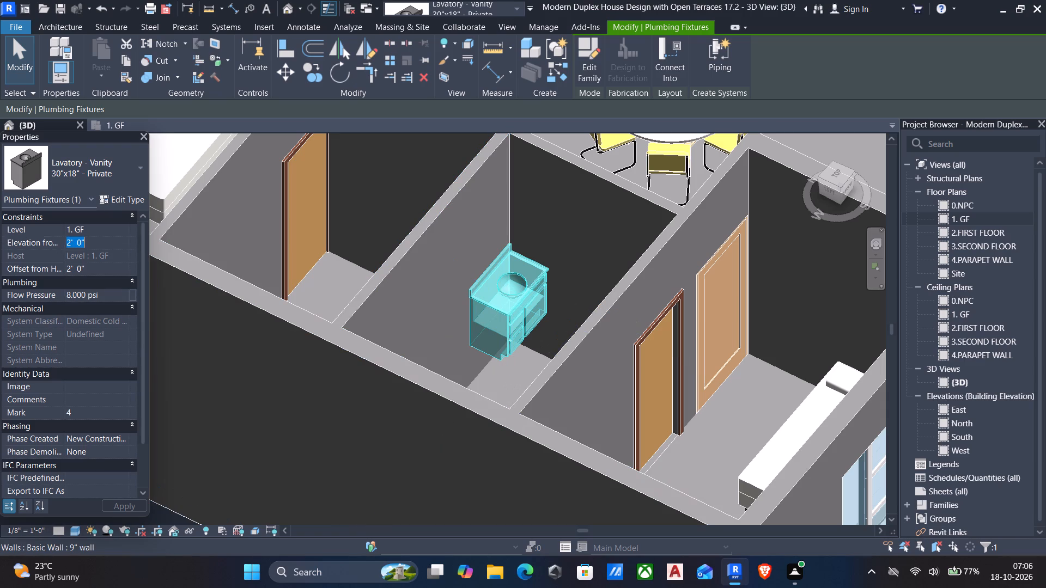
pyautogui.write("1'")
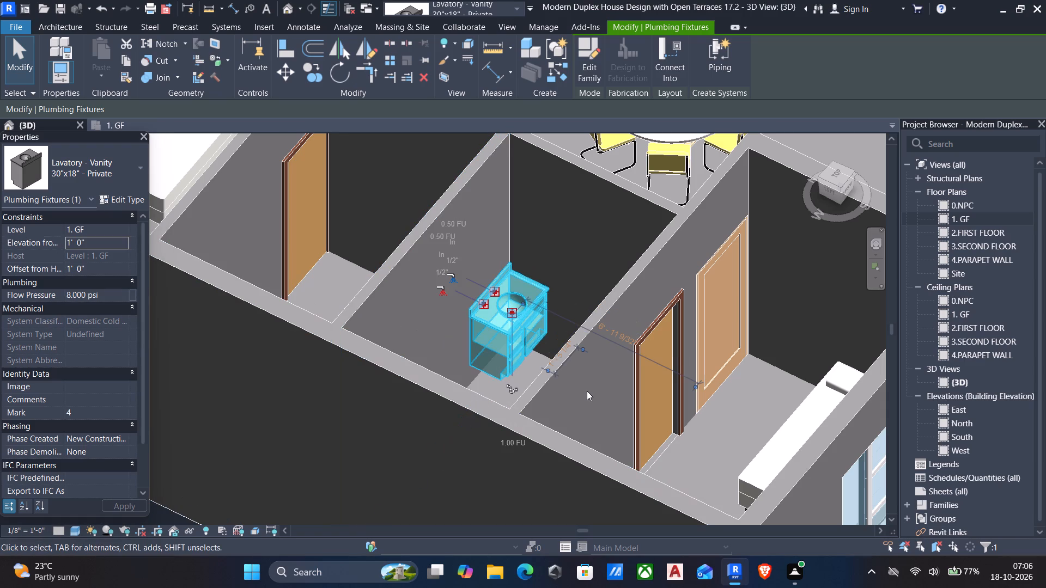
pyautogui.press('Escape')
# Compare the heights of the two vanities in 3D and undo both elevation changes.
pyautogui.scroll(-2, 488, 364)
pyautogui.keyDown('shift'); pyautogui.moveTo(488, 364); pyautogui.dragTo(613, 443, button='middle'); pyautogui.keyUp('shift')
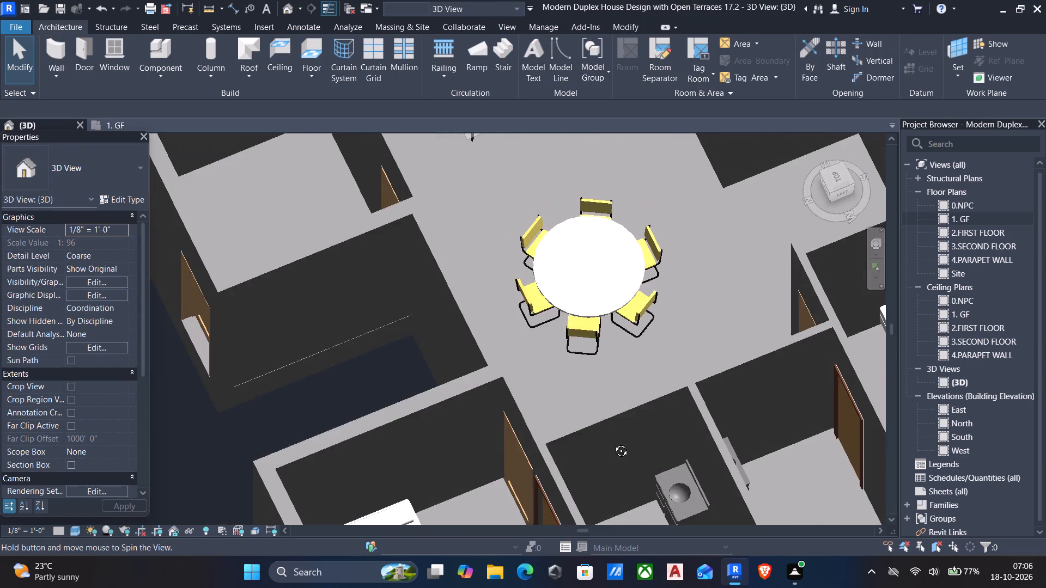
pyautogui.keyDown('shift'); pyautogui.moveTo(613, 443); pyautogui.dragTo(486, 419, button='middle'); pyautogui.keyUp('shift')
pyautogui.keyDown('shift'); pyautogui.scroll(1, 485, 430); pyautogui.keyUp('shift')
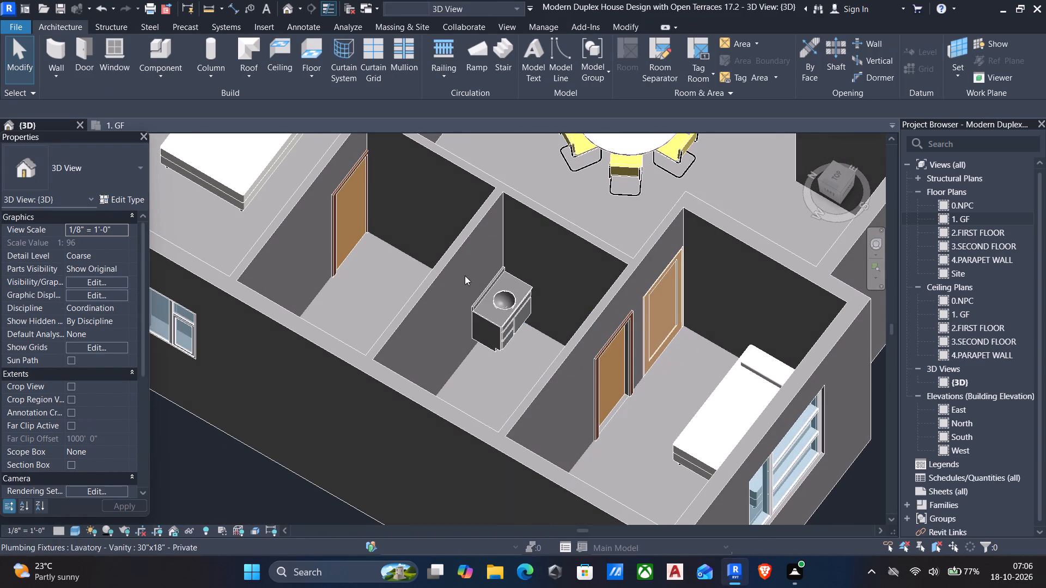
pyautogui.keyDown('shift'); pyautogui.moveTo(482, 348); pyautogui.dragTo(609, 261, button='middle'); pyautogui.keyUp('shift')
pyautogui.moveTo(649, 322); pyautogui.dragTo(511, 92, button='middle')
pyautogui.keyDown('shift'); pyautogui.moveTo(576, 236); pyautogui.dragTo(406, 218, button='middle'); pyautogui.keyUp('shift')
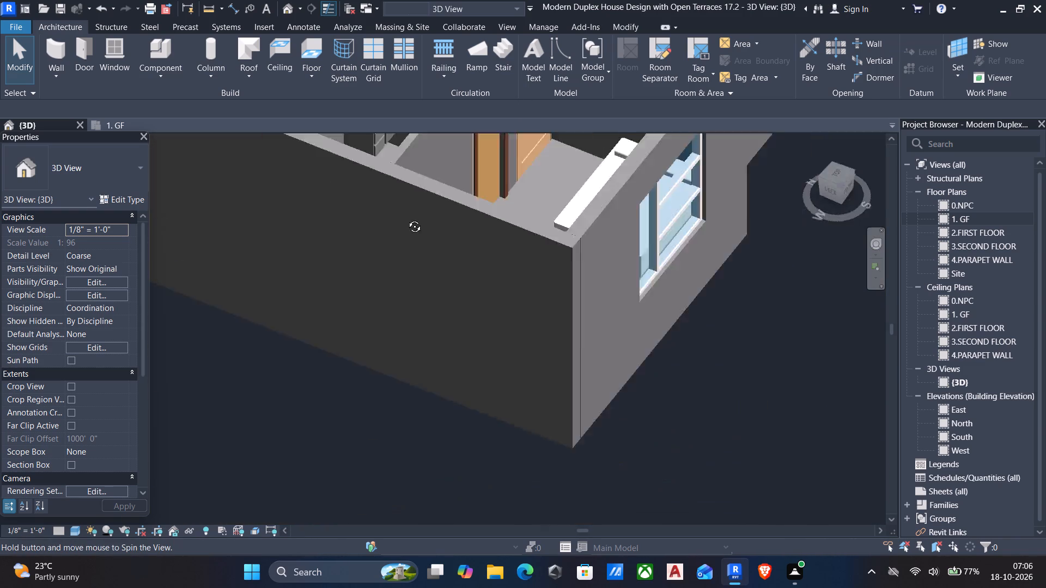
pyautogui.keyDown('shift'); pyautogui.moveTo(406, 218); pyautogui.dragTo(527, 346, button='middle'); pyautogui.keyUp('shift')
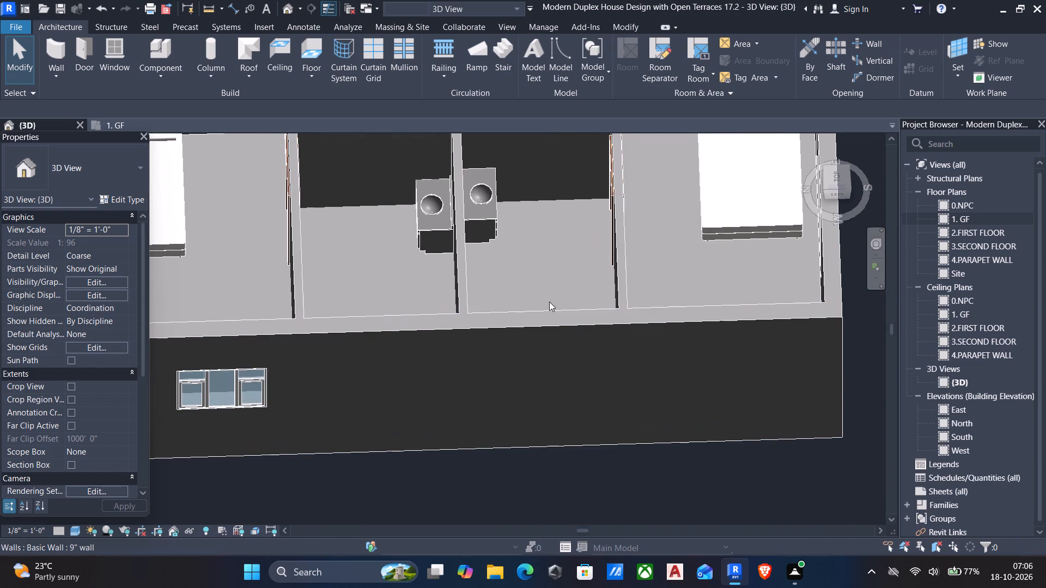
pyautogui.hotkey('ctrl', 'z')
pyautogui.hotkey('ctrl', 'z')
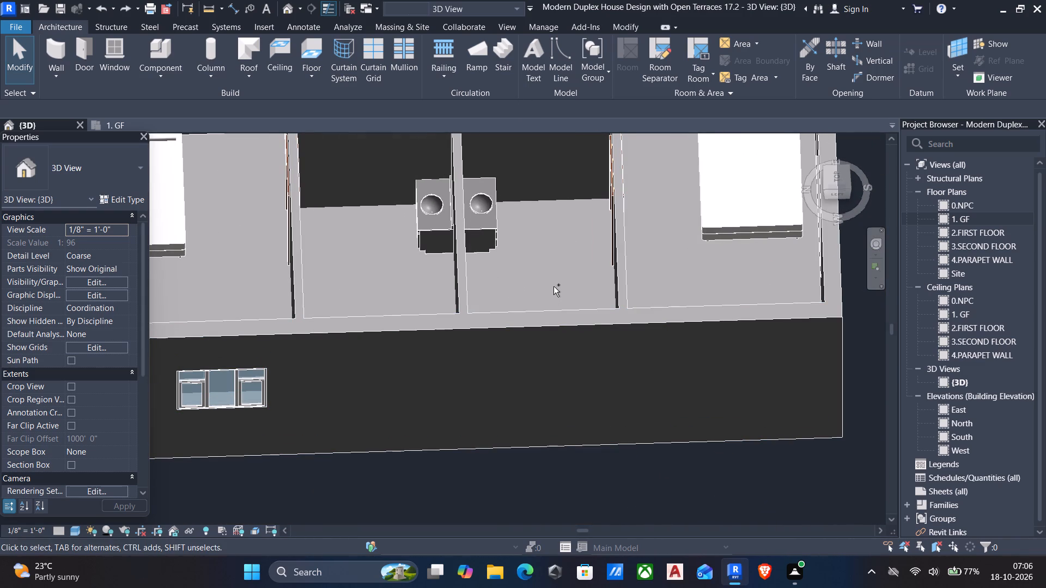
# Return to the 1. GF floor plan and start a new stair for the Stair room.
pyautogui.moveTo(554, 286); pyautogui.dragTo(468, 376, button='middle')
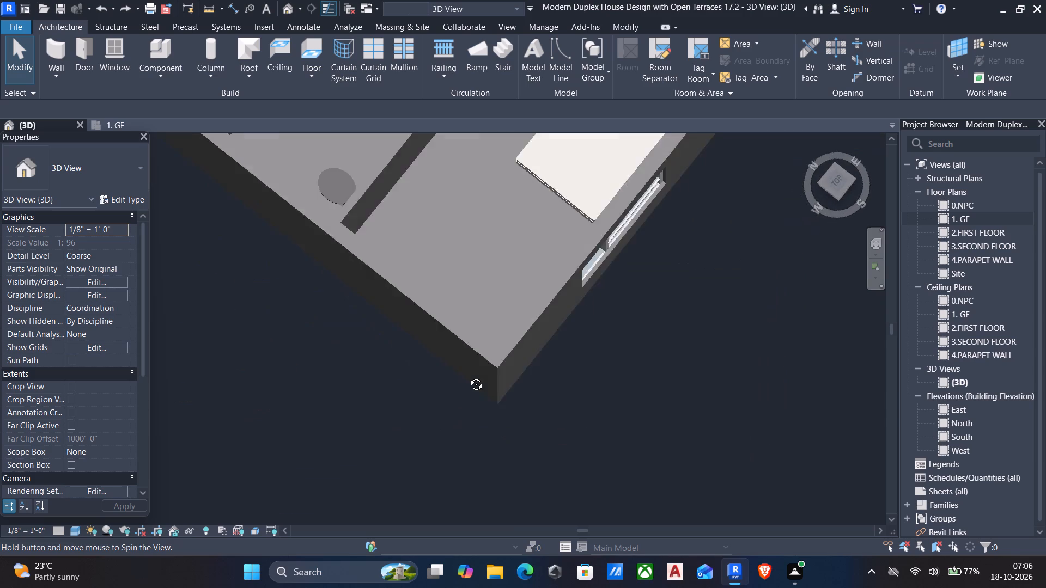
pyautogui.moveTo(468, 376); pyautogui.dragTo(482, 454, button='middle')
pyautogui.scroll(-5, 488, 451)
pyautogui.moveTo(512, 379); pyautogui.dragTo(532, 486, button='middle')
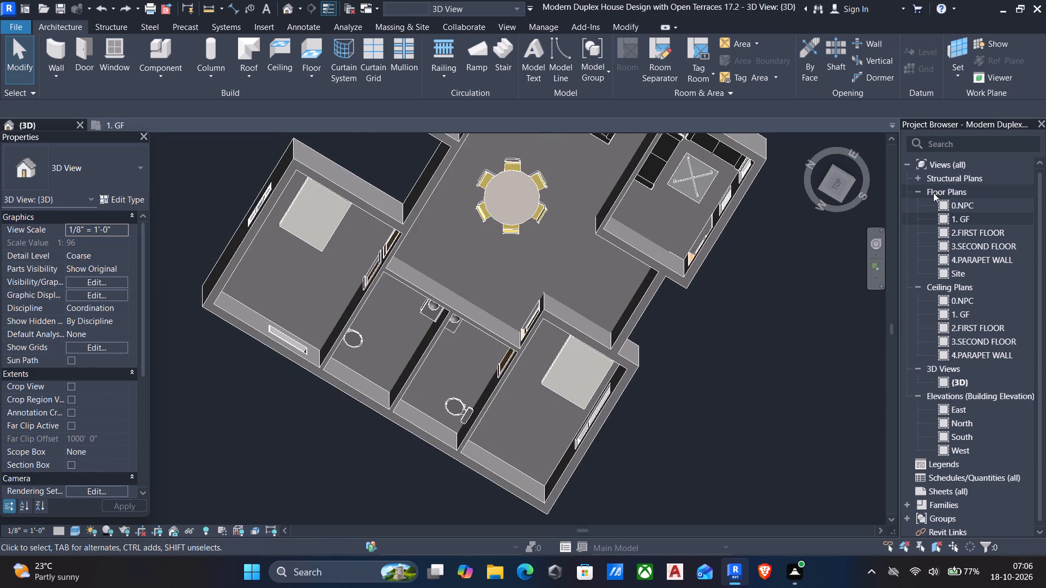
pyautogui.doubleClick(1007, 222)
pyautogui.scroll(-5, 780, 300)
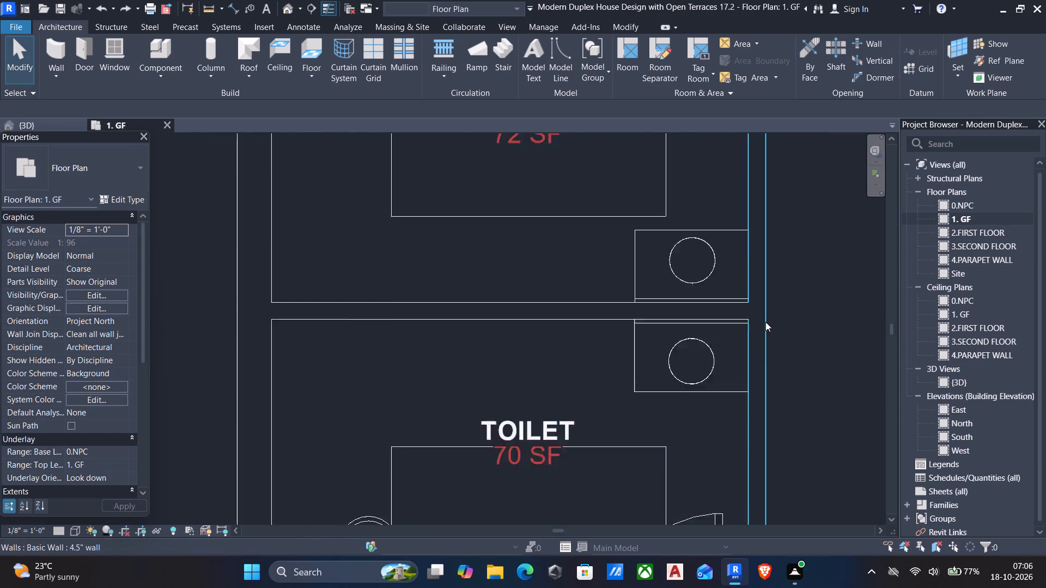
pyautogui.scroll(-7, 765, 322)
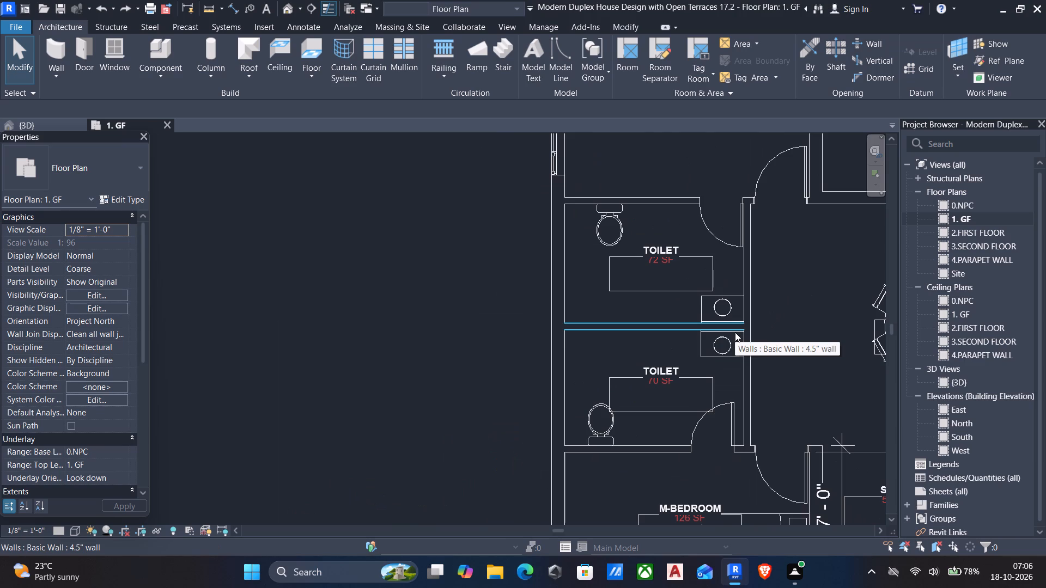
pyautogui.moveTo(717, 334); pyautogui.dragTo(515, 267, button='middle')
pyautogui.scroll(-3, 515, 267)
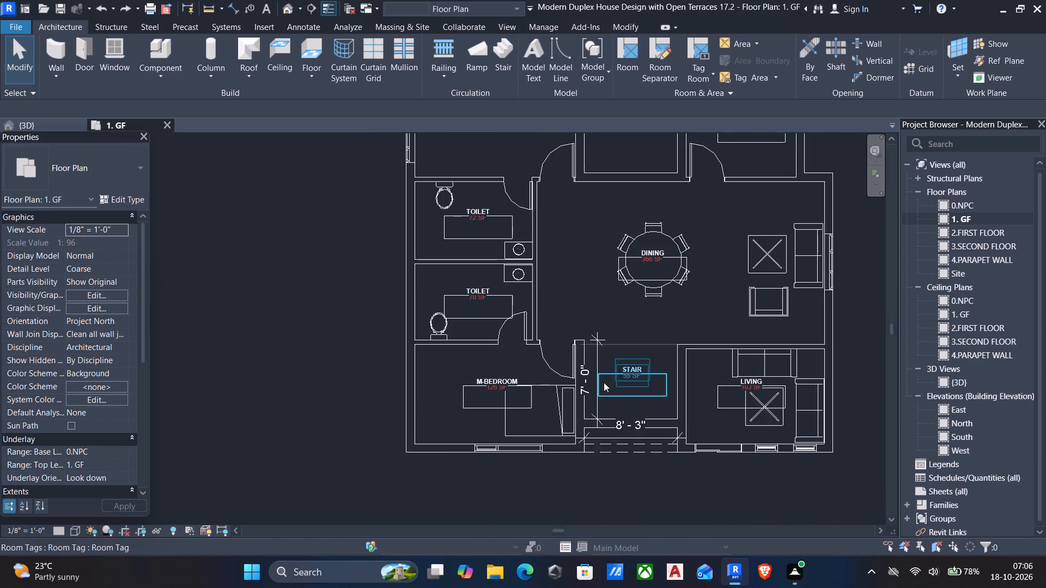
pyautogui.moveTo(603, 383); pyautogui.dragTo(520, 296, button='middle')
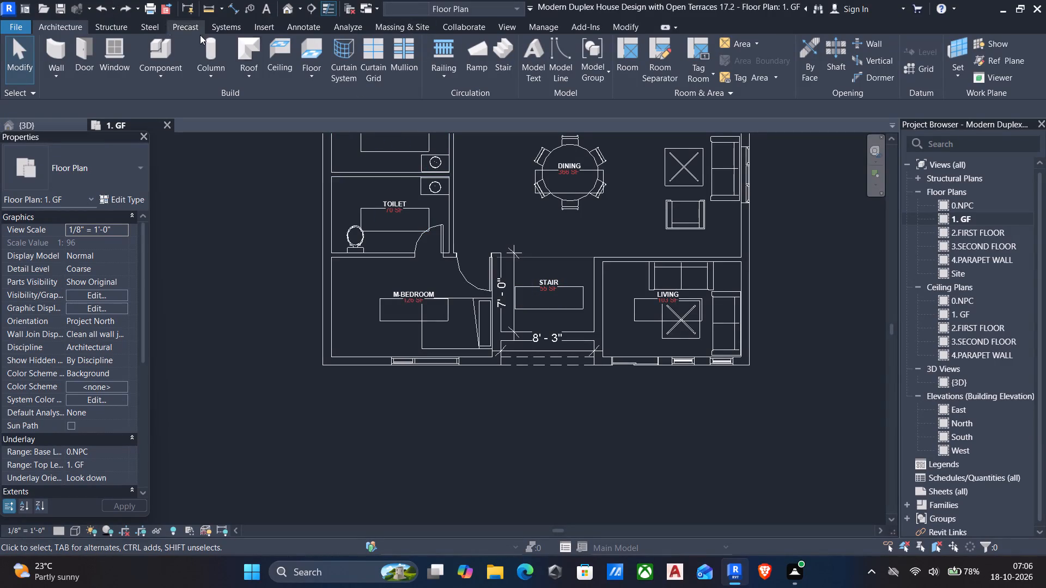
pyautogui.click(501, 53)
pyautogui.moveTo(646, 261); pyautogui.dragTo(649, 301, button='middle')
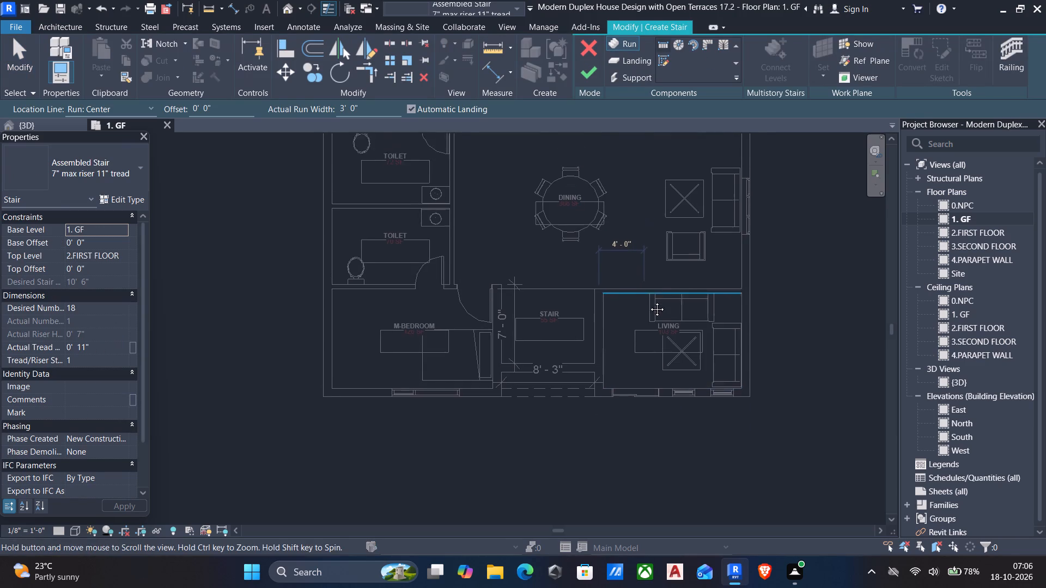
pyautogui.moveTo(649, 301); pyautogui.dragTo(665, 346, button='middle')
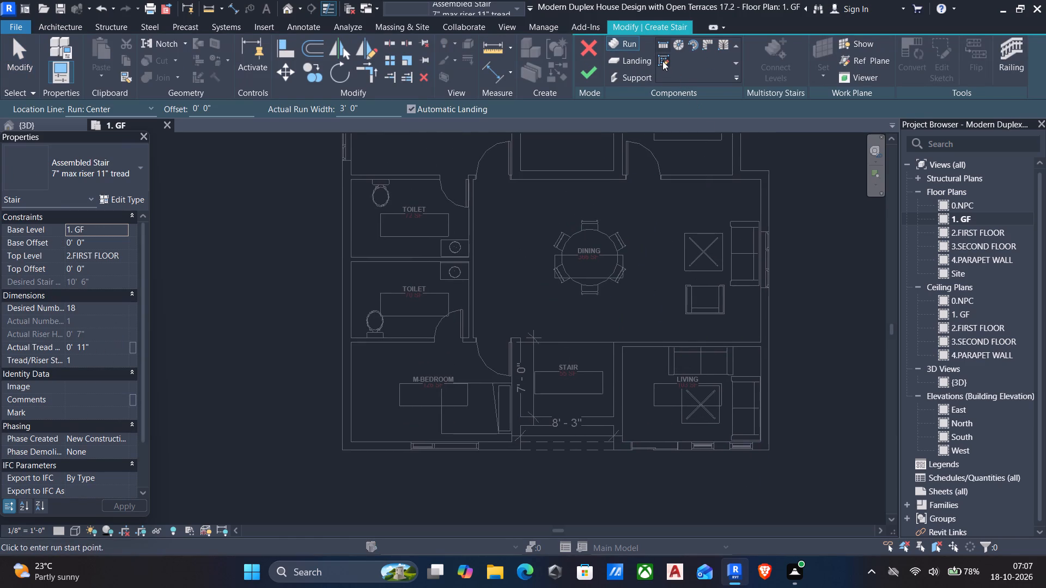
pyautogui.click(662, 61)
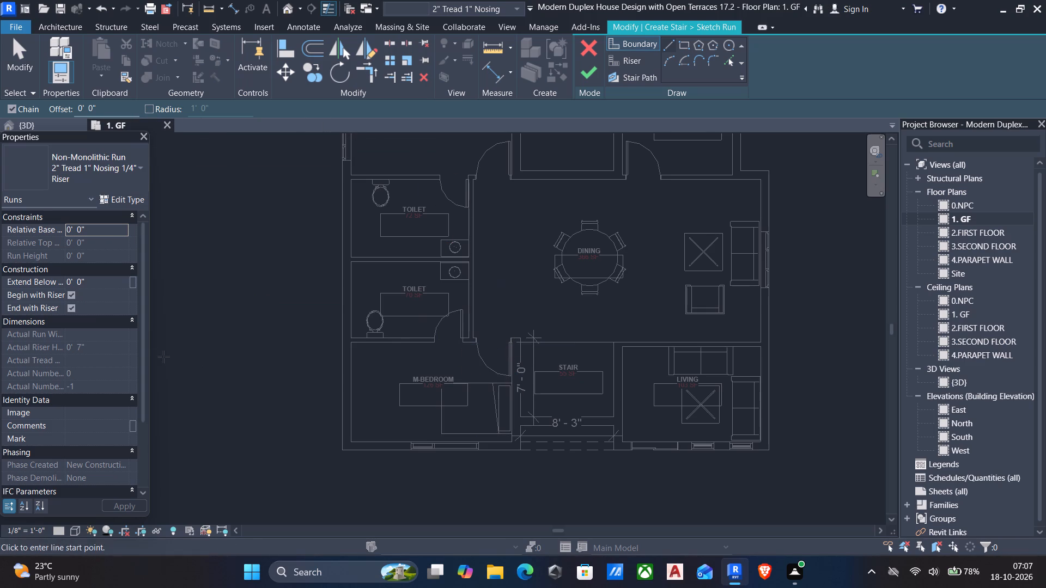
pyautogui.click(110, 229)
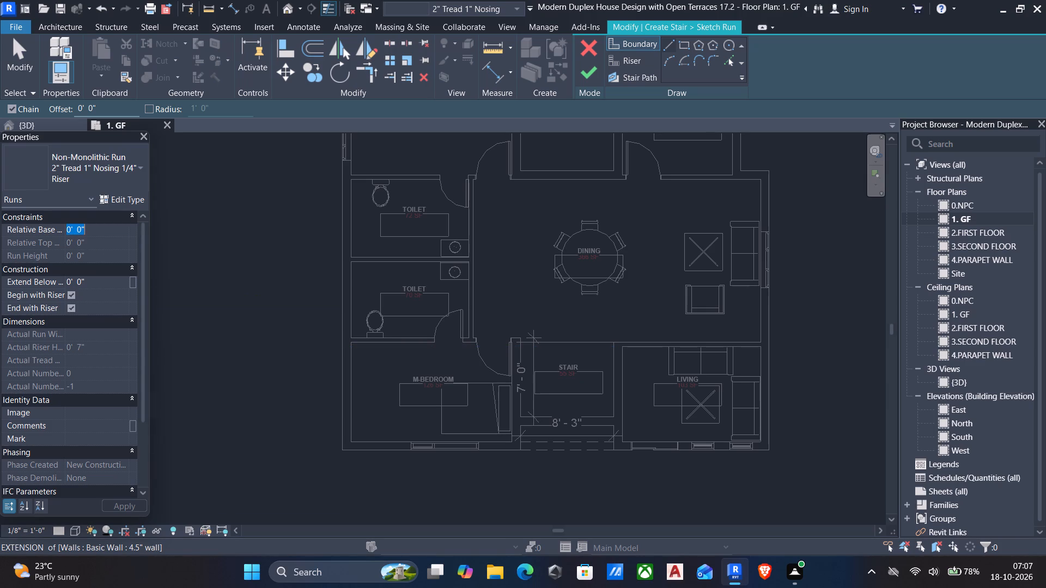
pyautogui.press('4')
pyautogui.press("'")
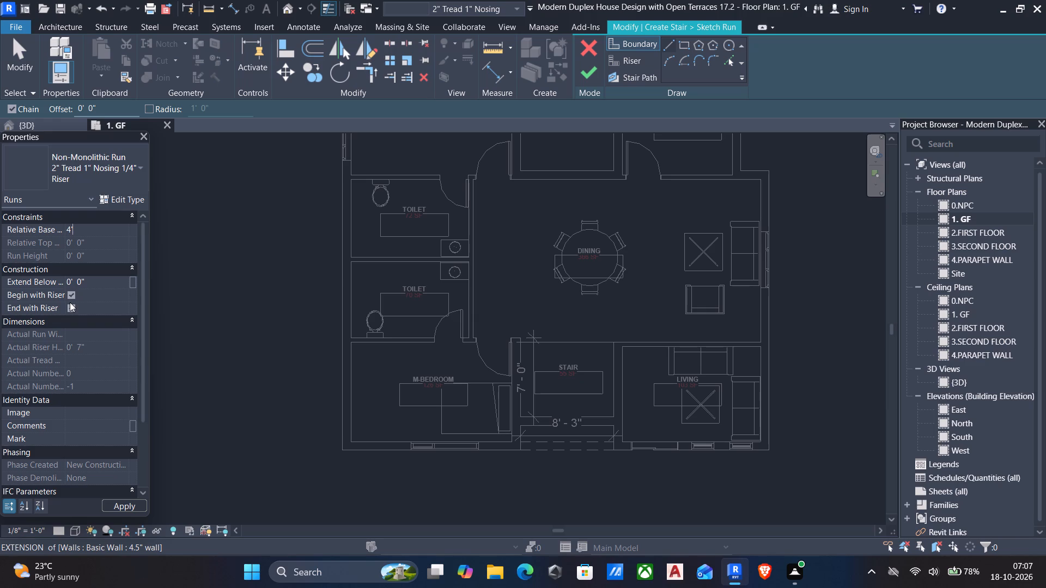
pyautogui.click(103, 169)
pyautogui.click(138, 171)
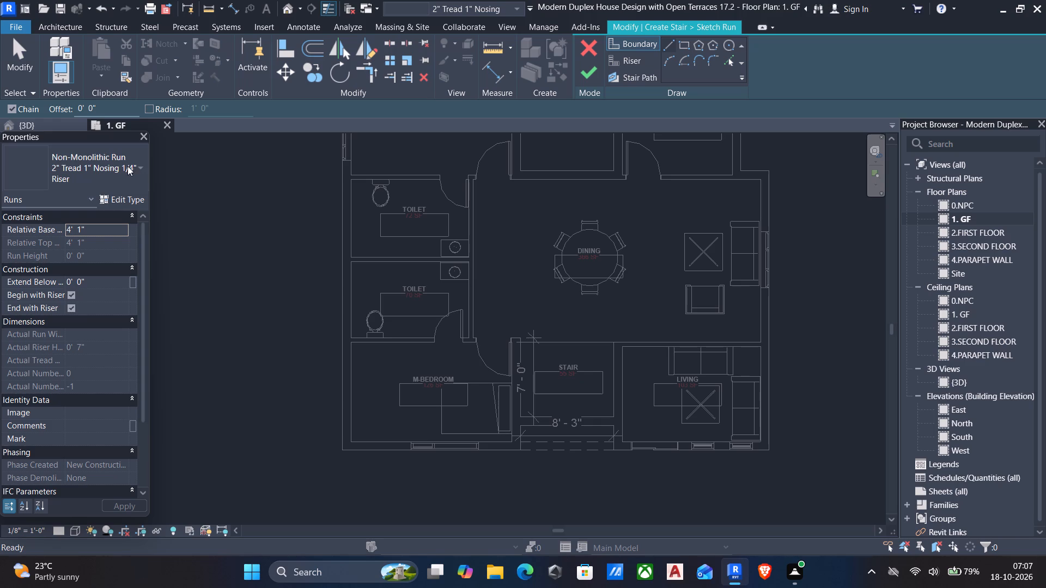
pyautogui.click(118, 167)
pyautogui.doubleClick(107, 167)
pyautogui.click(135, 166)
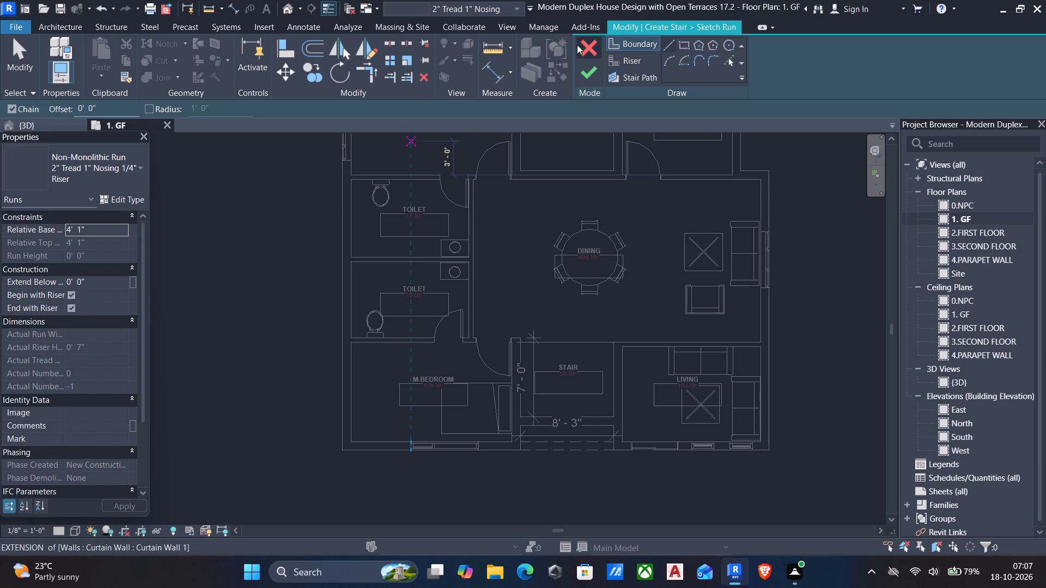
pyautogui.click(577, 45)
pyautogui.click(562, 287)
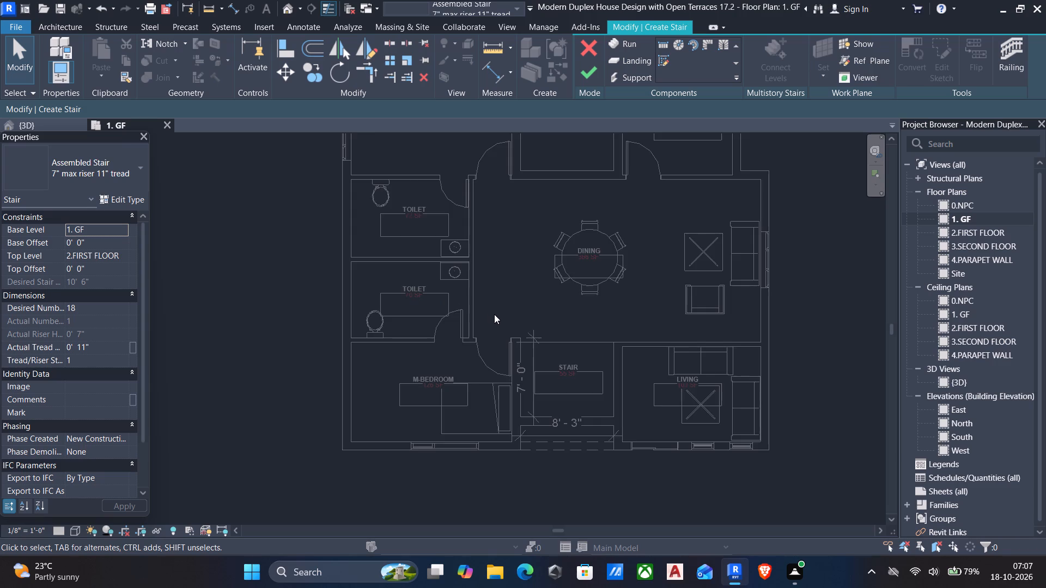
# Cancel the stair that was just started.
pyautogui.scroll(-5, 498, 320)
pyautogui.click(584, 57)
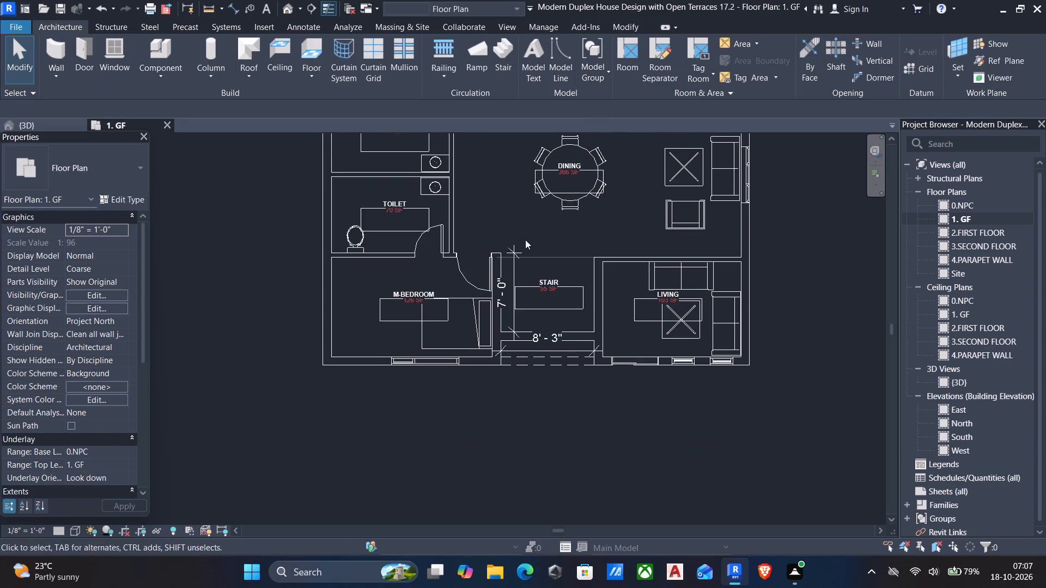
# Set the base constraint of the long 9" exterior wall beside the bedrooms and toilets to 1. GF.
pyautogui.moveTo(524, 241); pyautogui.dragTo(502, 302, button='middle')
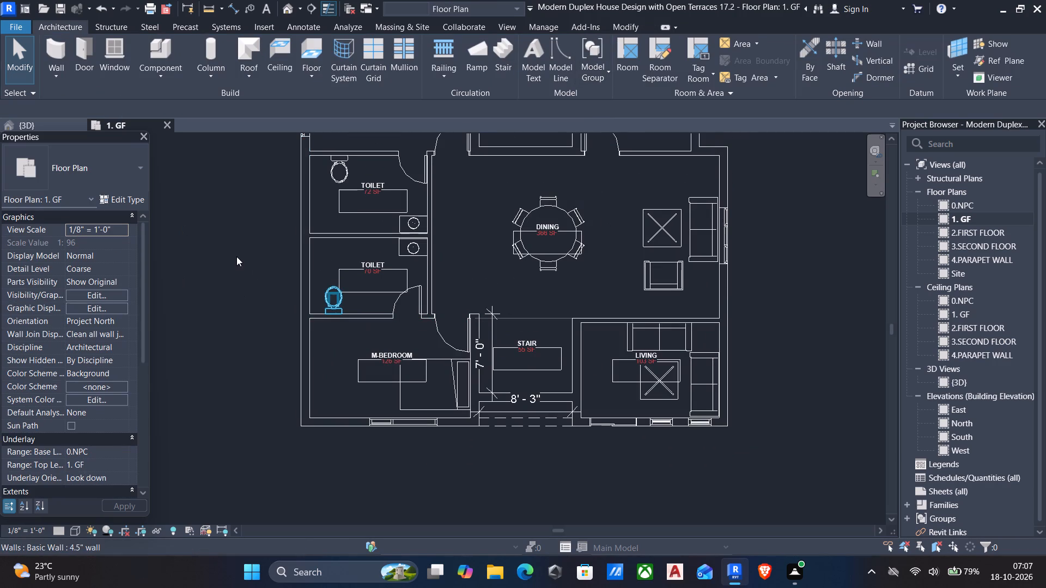
pyautogui.click(236, 256)
pyautogui.scroll(4, 119, 243)
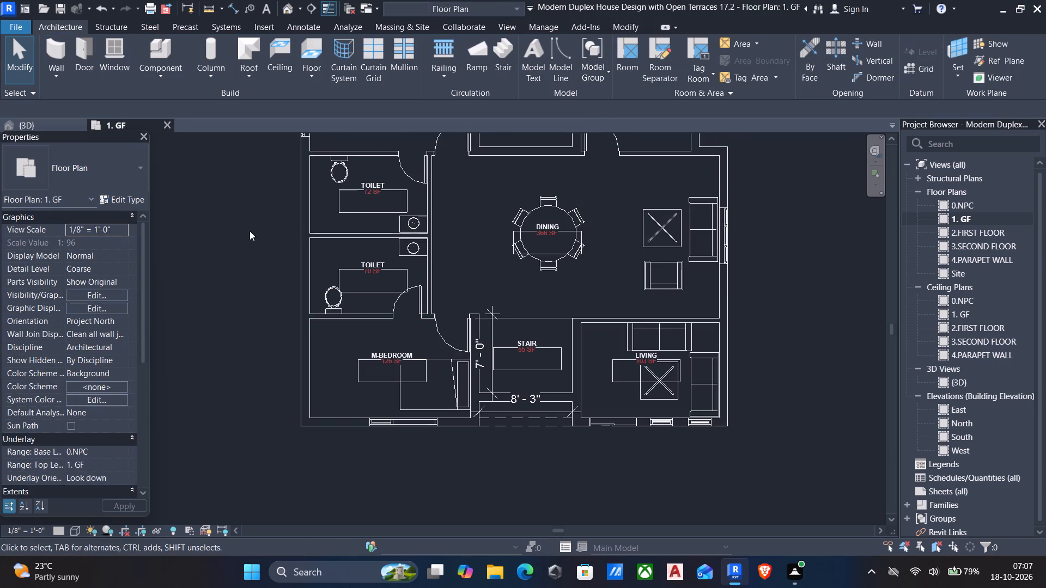
pyautogui.click(311, 259)
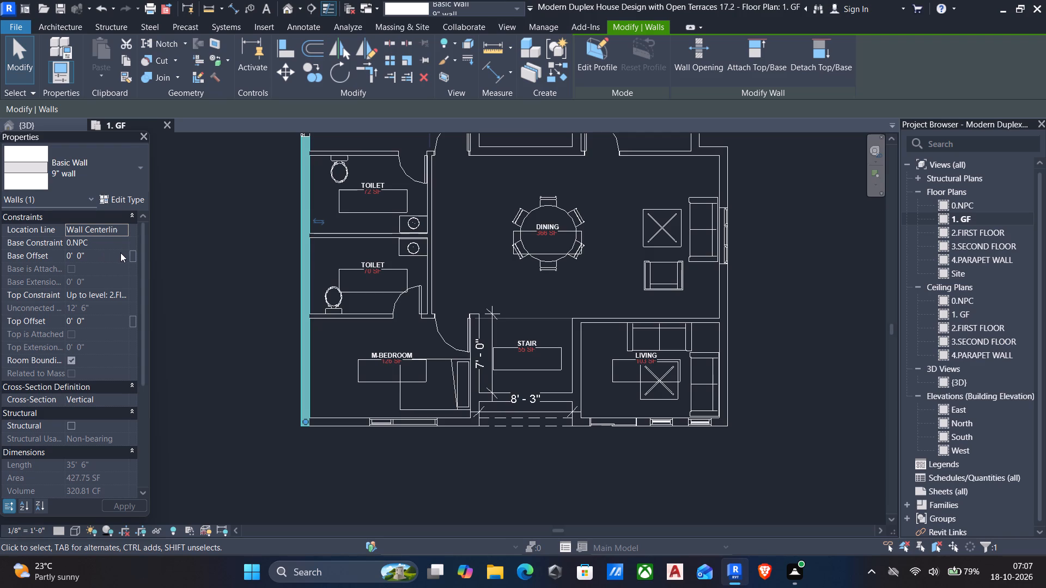
pyautogui.click(123, 291)
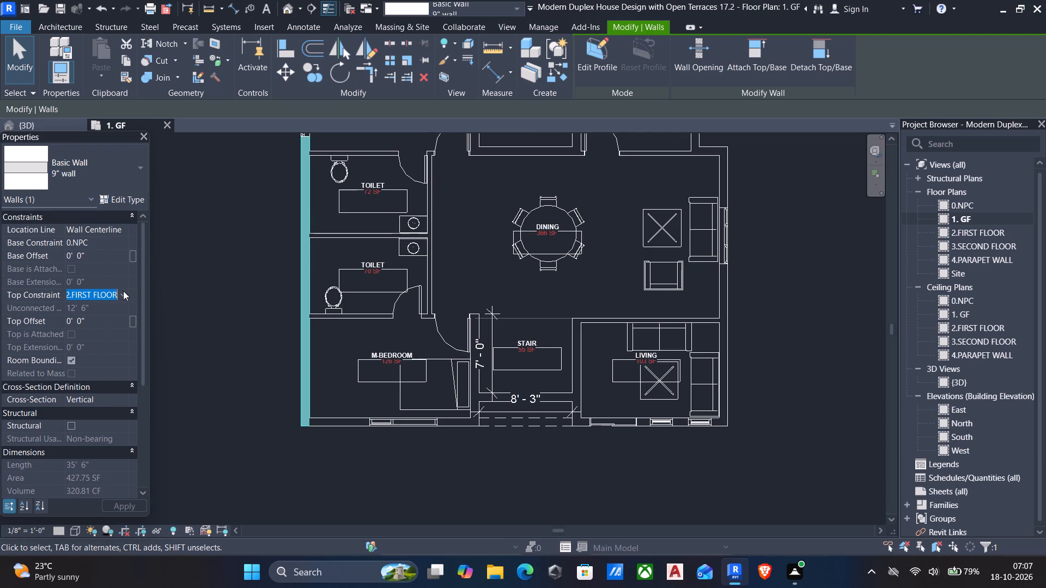
pyautogui.click(126, 342)
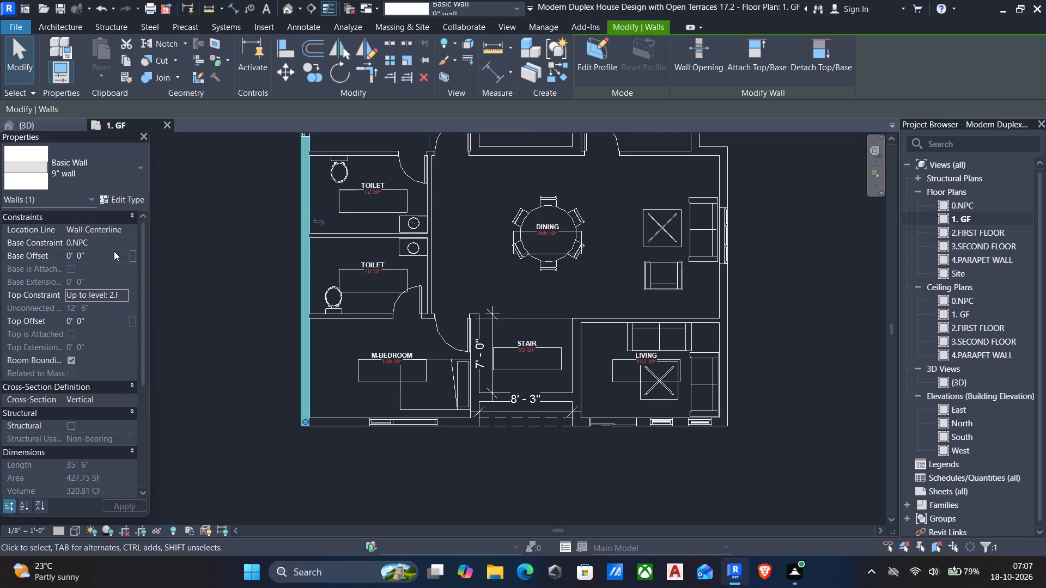
pyautogui.click(114, 244)
pyautogui.click(122, 243)
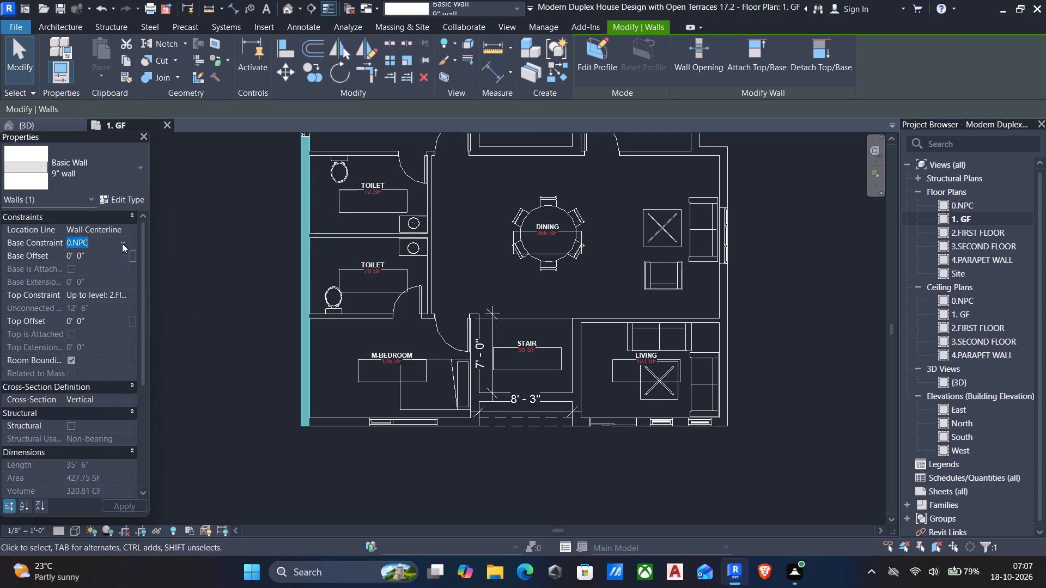
pyautogui.click(88, 266)
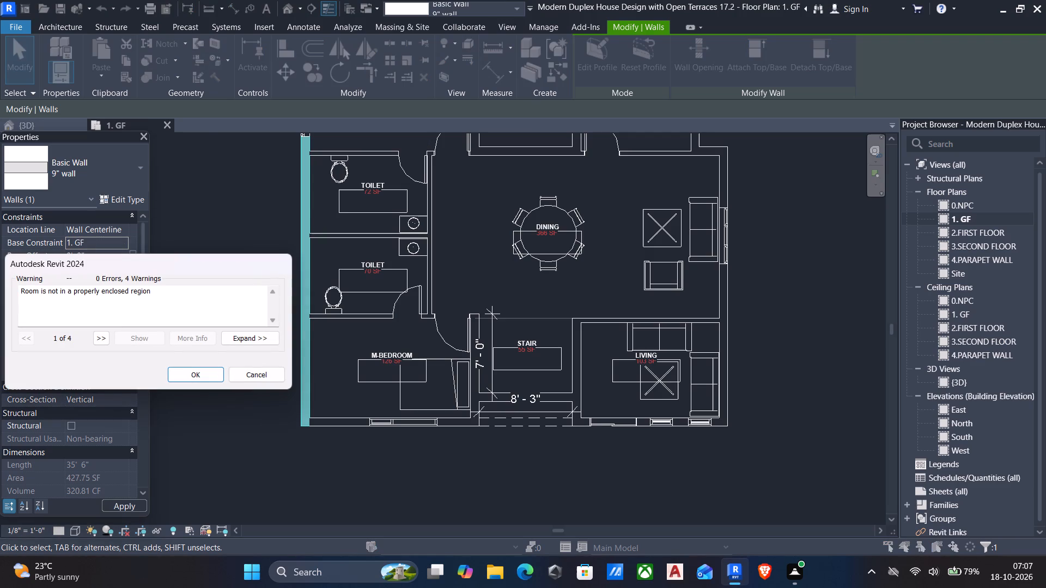
pyautogui.click(201, 373)
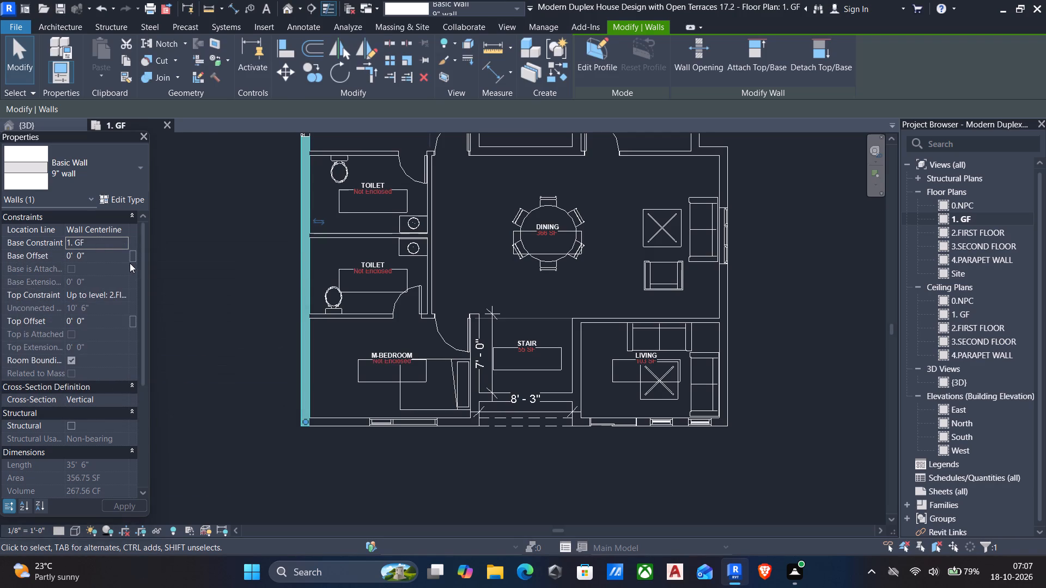
# Start a new stair using the Cast-In-Place Stair: Monolithic Stair type.
pyautogui.moveTo(251, 344); pyautogui.dragTo(260, 374, button='middle')
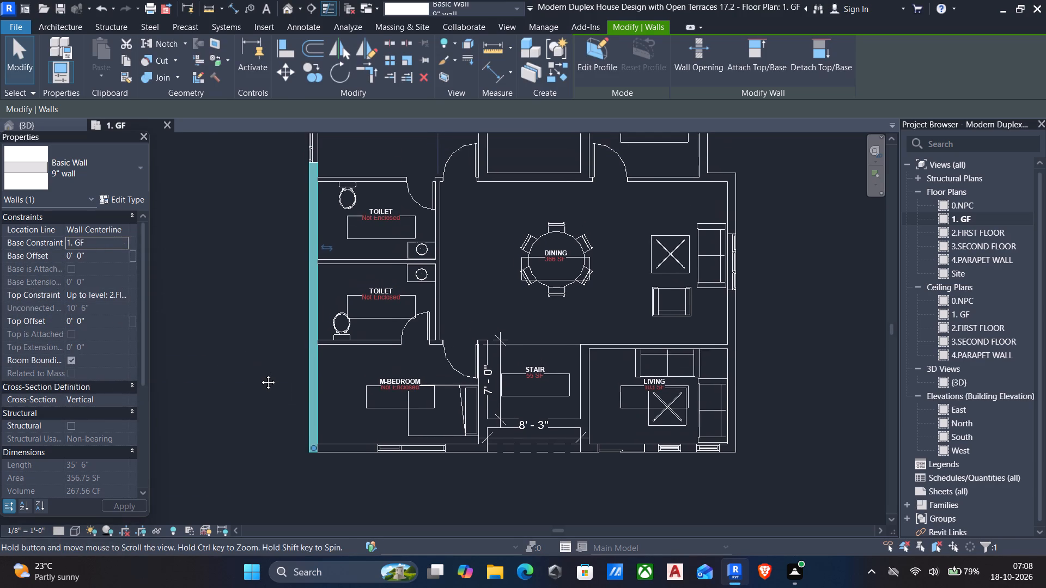
pyautogui.moveTo(260, 374); pyautogui.dragTo(260, 375, button='middle')
pyautogui.scroll(-2, 272, 369)
pyautogui.moveTo(281, 280); pyautogui.dragTo(299, 314, button='middle')
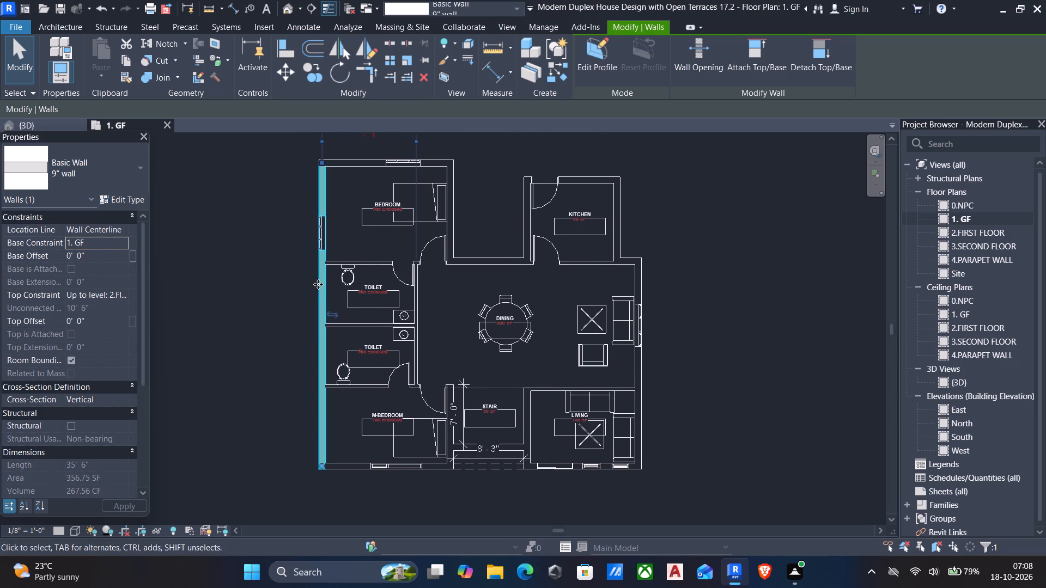
pyautogui.click(84, 24)
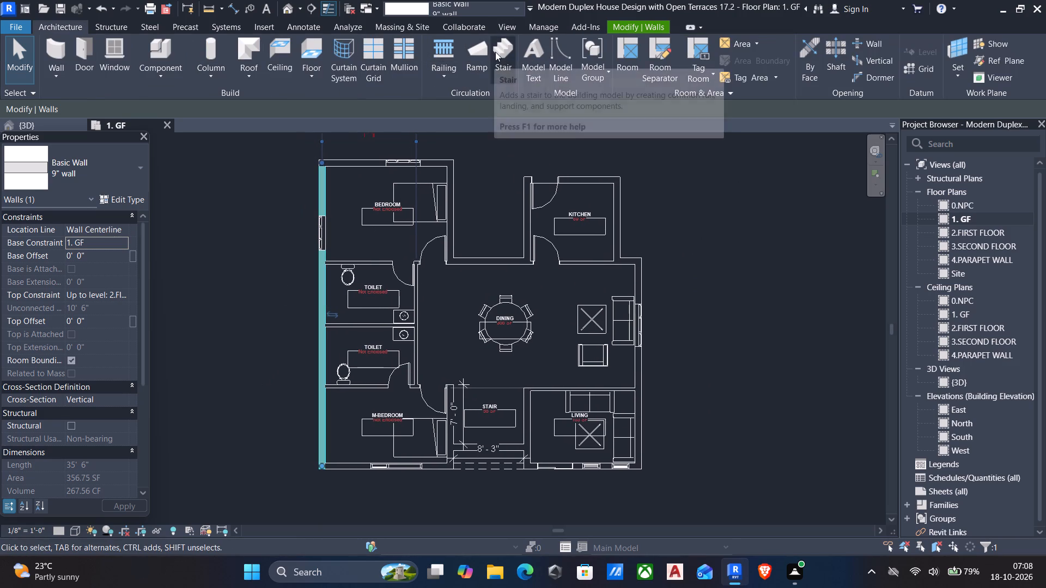
pyautogui.click(495, 52)
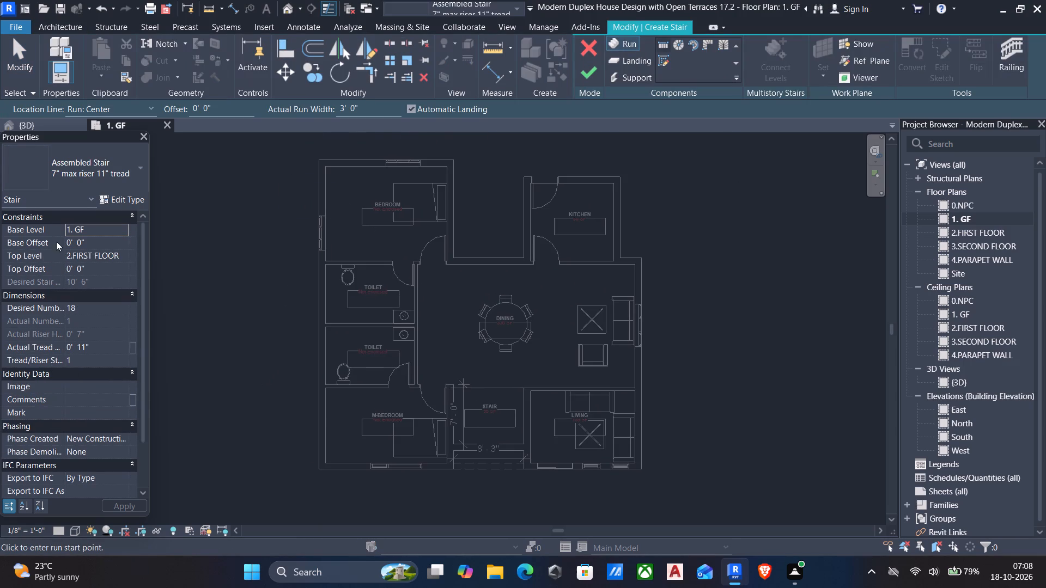
pyautogui.click(112, 169)
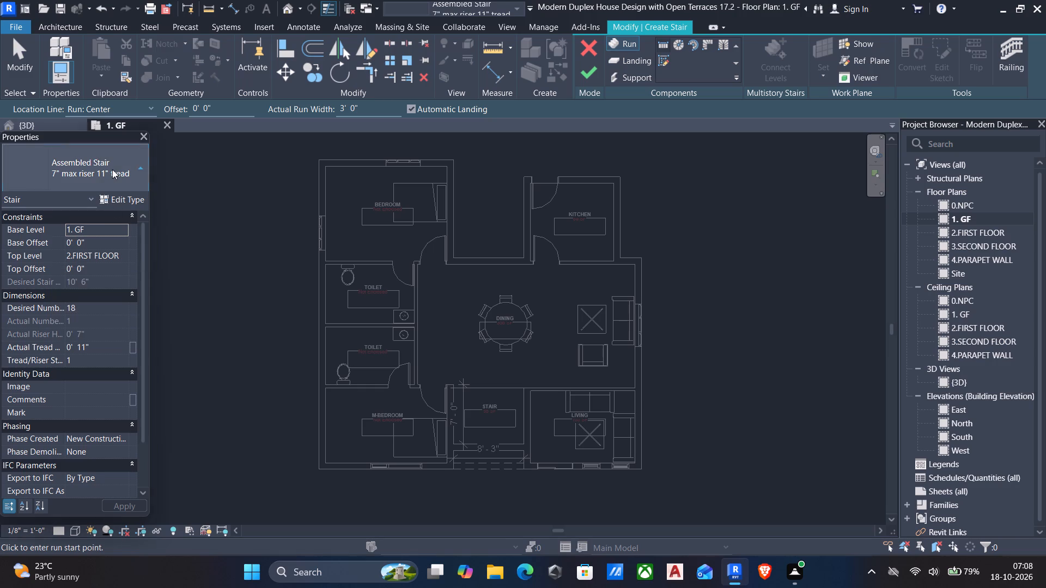
pyautogui.click(67, 271)
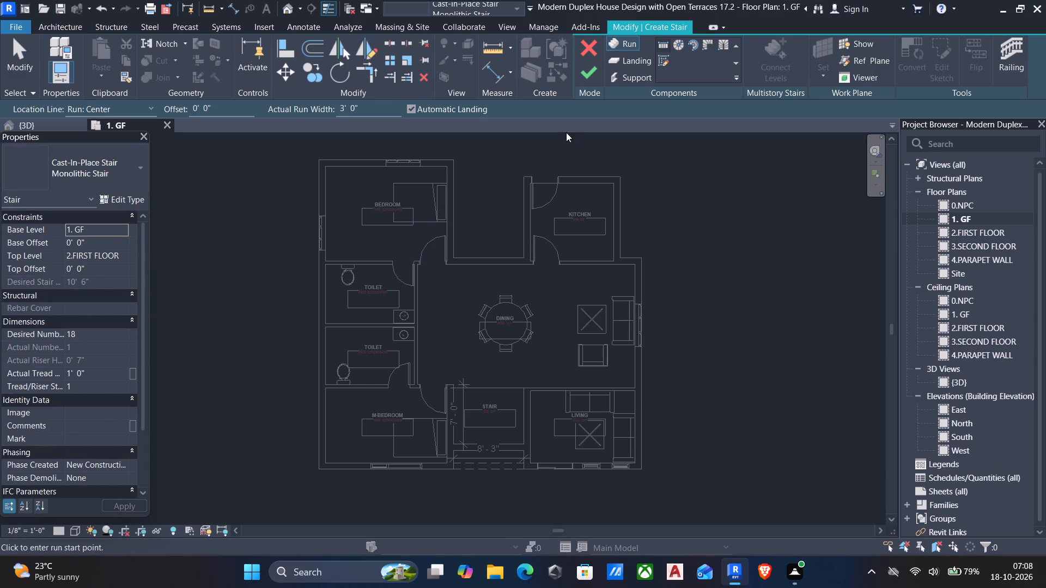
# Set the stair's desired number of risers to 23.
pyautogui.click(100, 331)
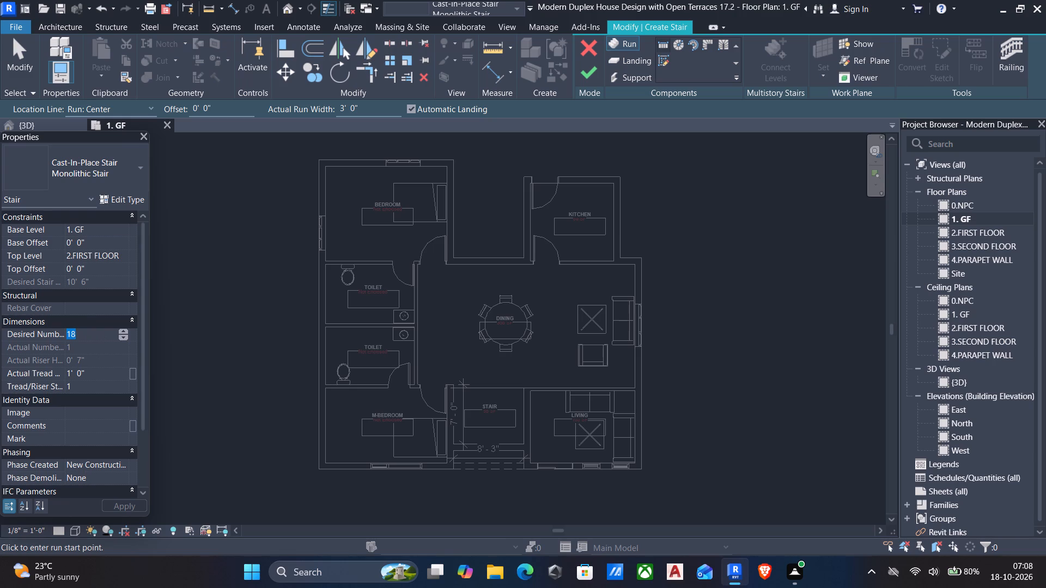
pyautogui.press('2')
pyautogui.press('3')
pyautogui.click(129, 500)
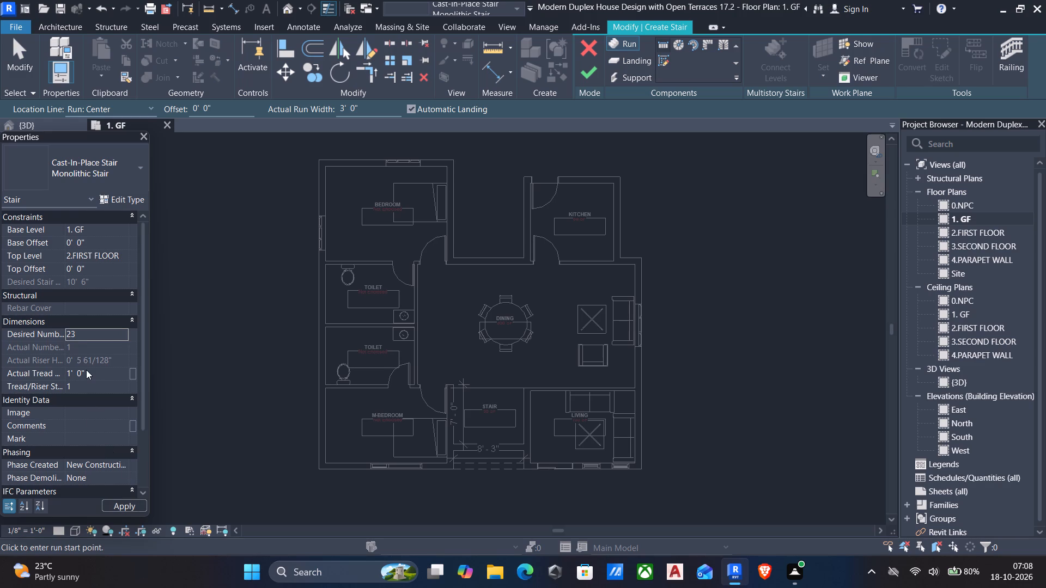
# Change the stair's desired number of risers to 22.
pyautogui.click(91, 331)
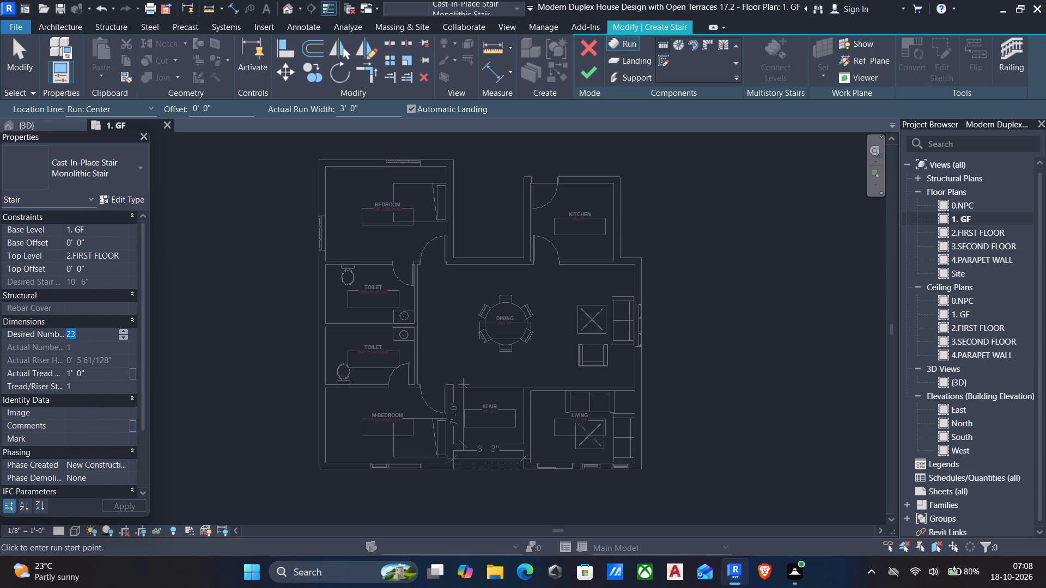
pyautogui.write('25')
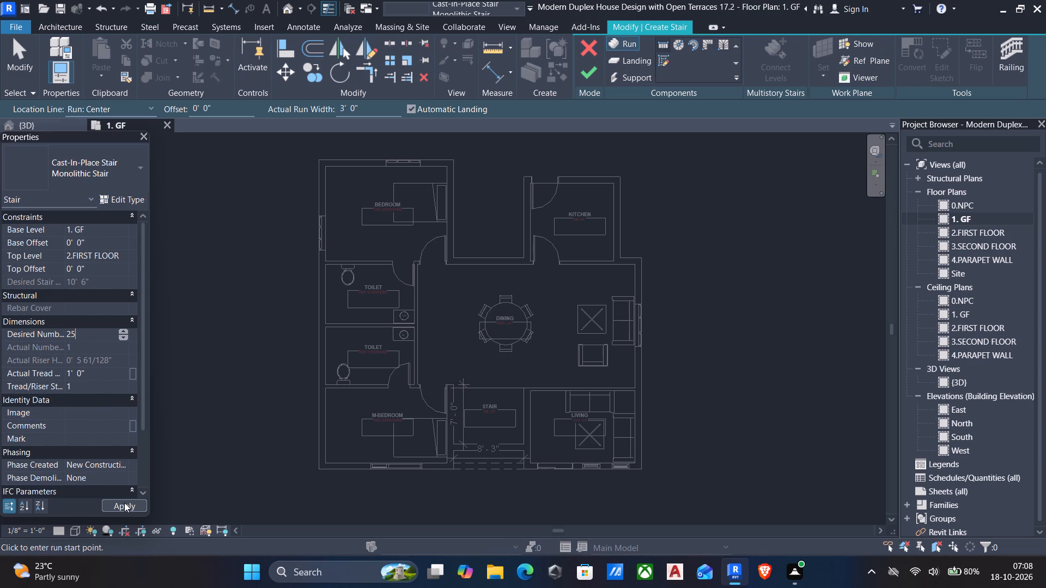
pyautogui.click(95, 333)
pyautogui.press('BackSpace')
pyautogui.press('2')
pyautogui.click(114, 504)
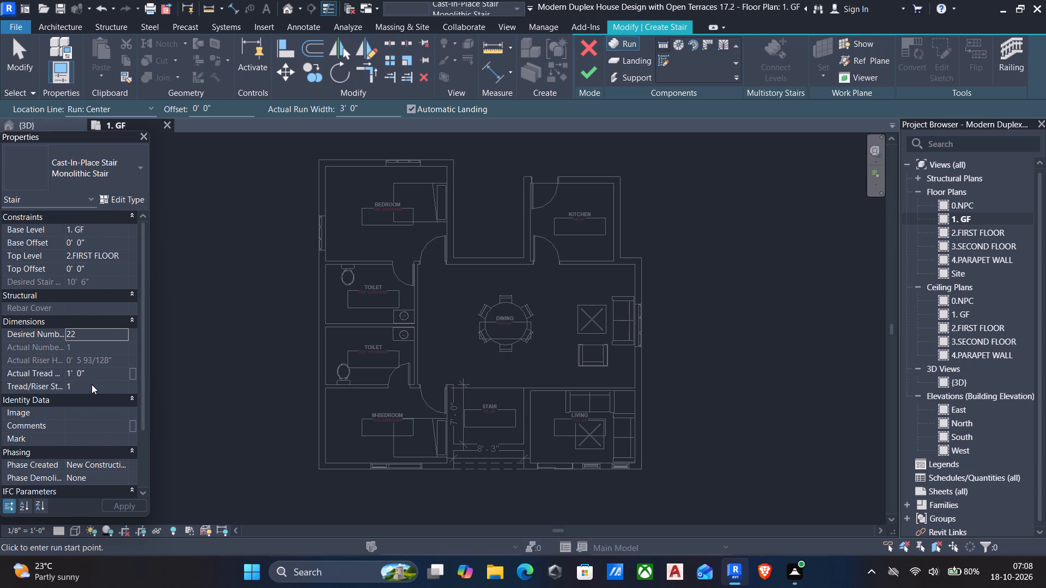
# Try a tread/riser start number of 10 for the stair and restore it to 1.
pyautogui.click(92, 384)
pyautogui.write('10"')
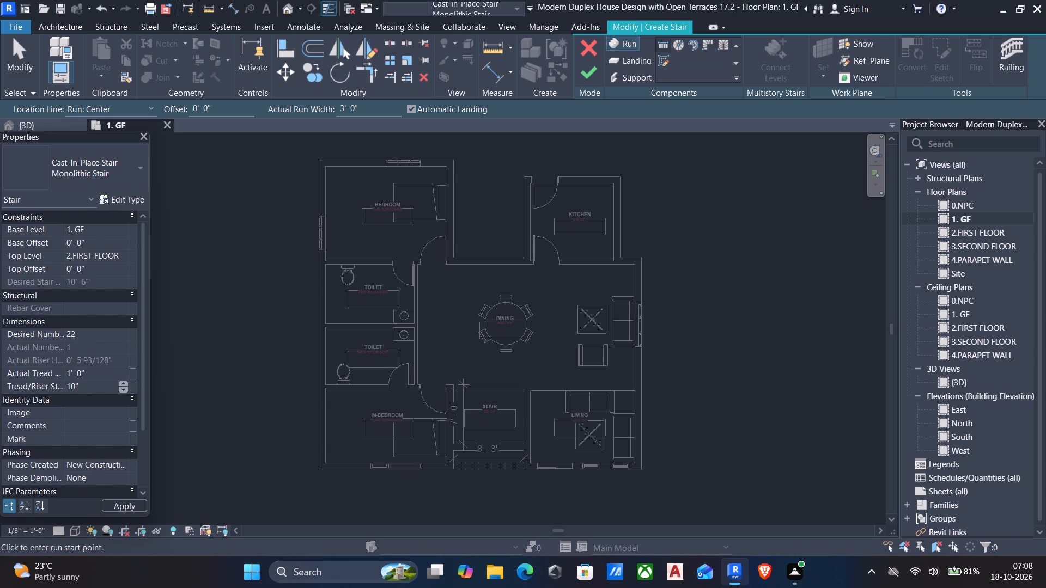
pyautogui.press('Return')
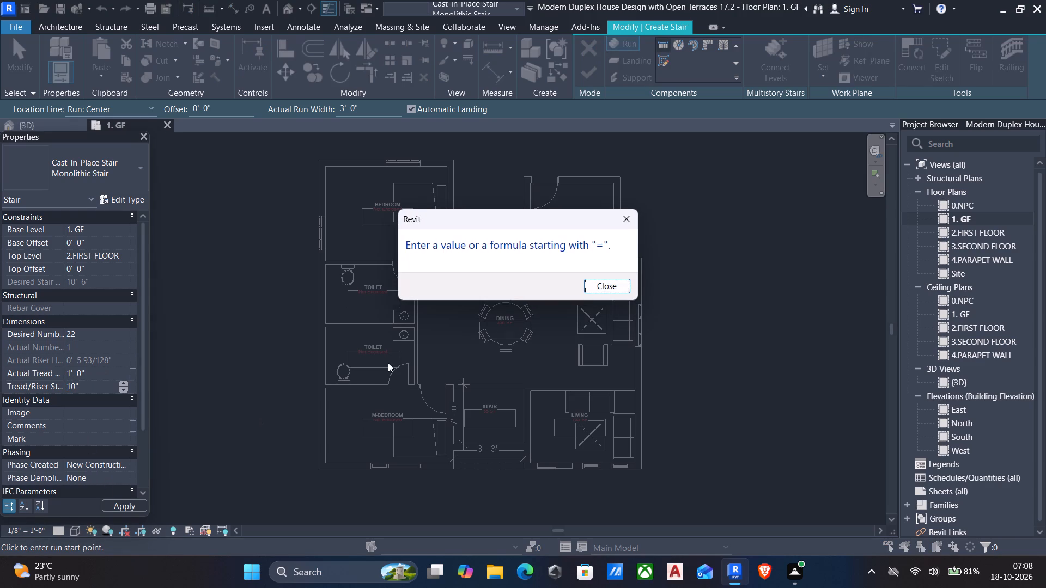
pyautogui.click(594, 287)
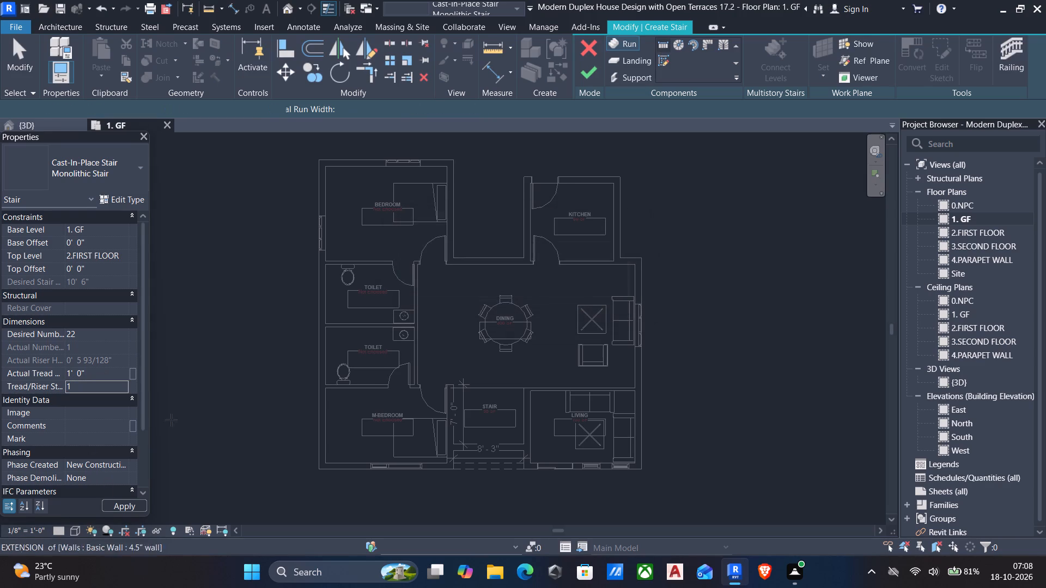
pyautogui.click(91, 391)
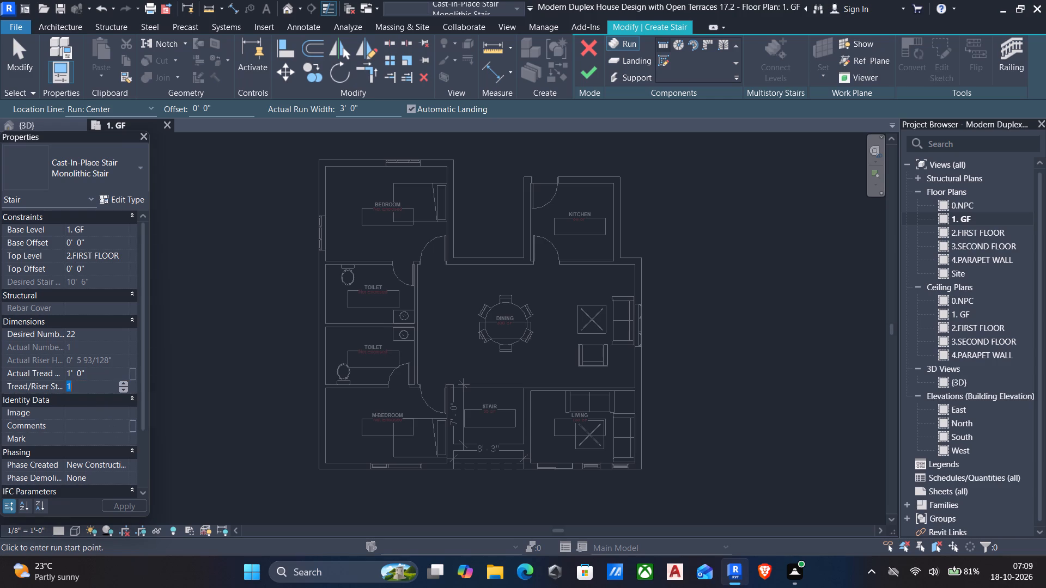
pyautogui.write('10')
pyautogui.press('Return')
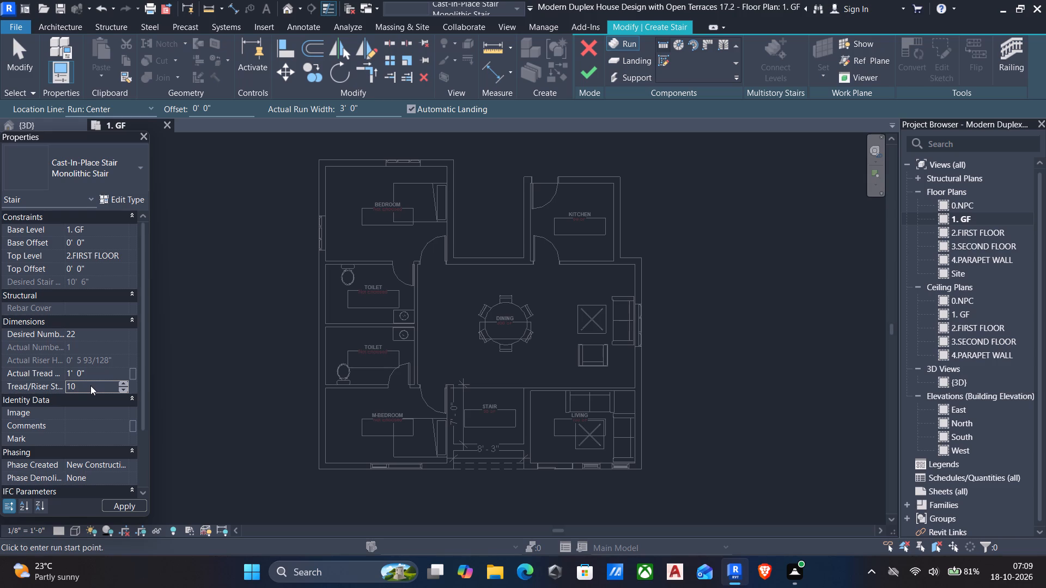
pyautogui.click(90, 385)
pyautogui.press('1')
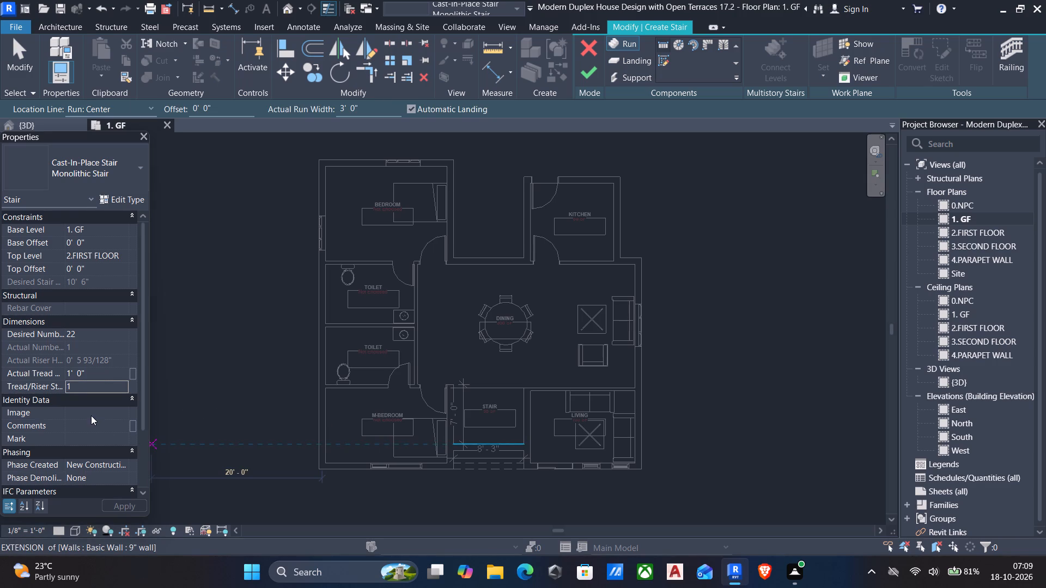
# Set the stair's actual tread depth to 10".
pyautogui.click(98, 374)
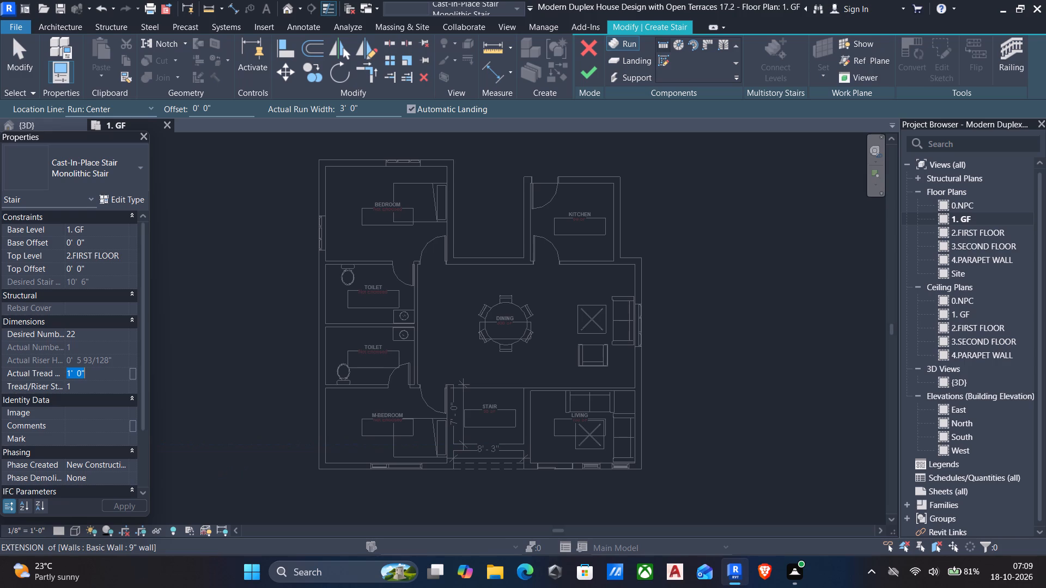
pyautogui.write('10"')
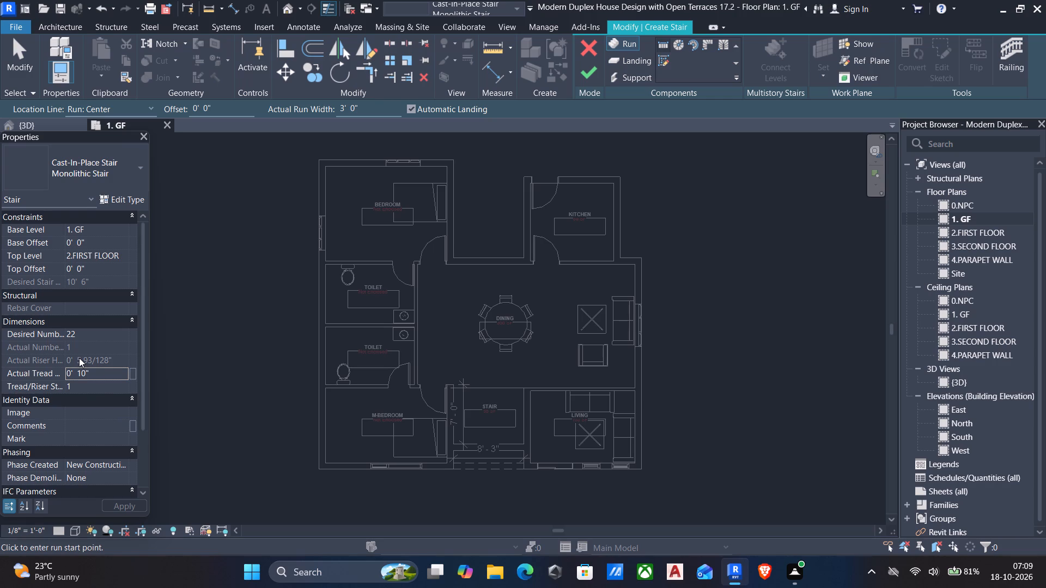
# Set the stair's desired number of risers to 21.
pyautogui.click(93, 333)
pyautogui.write('21')
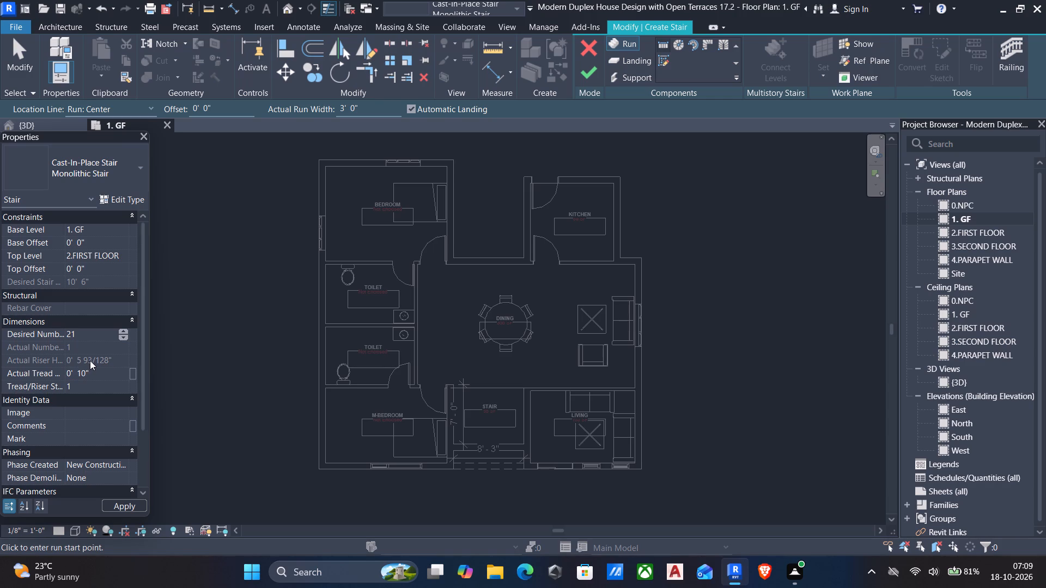
pyautogui.click(114, 504)
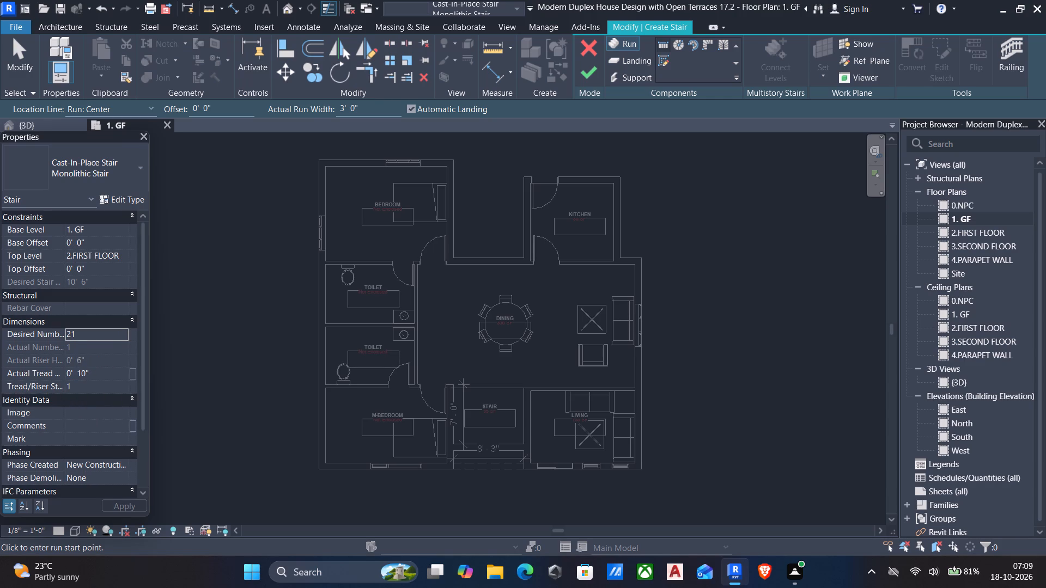
# Set the stair's actual tread depth to 1'.
pyautogui.click(106, 375)
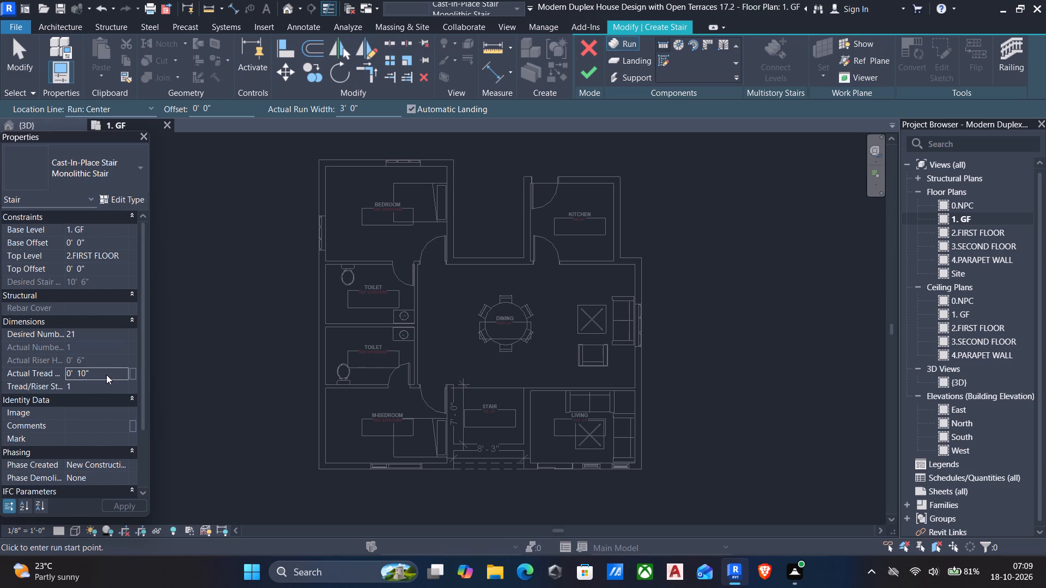
pyautogui.press('1')
pyautogui.click(106, 375)
pyautogui.press("'")
# Start a sketched run and draw boundary lines along the Stair room's lower wall (8' 3") and up its Living-side wall (6' 7 1/2").
pyautogui.moveTo(429, 429); pyautogui.dragTo(403, 438, button='middle')
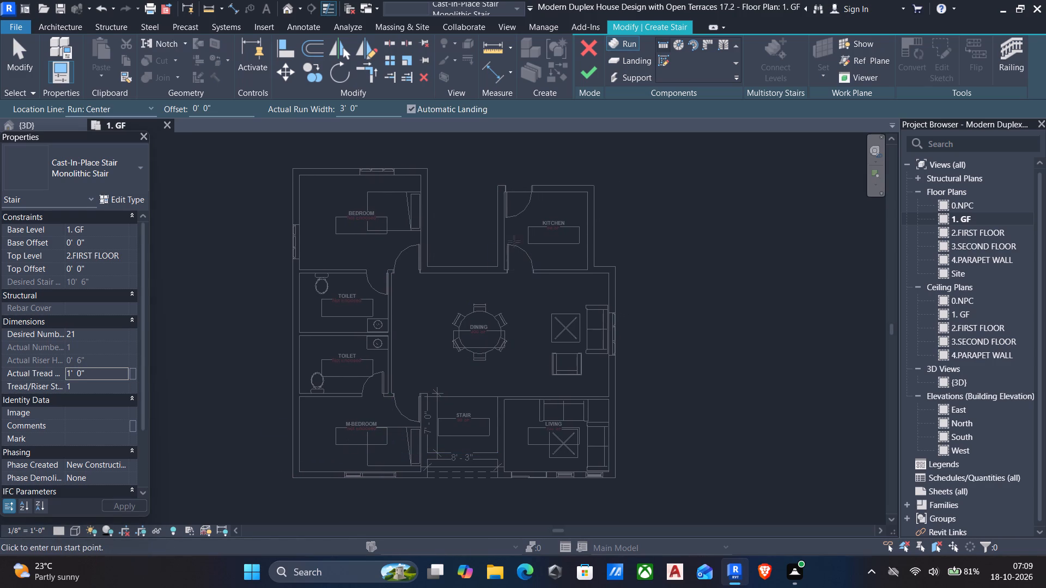
pyautogui.click(661, 58)
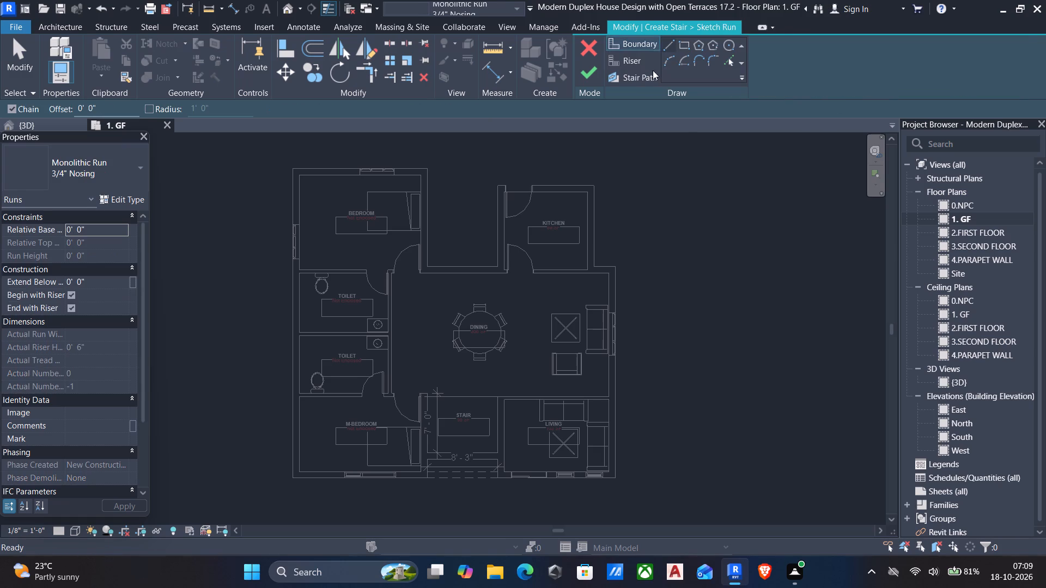
pyautogui.click(631, 40)
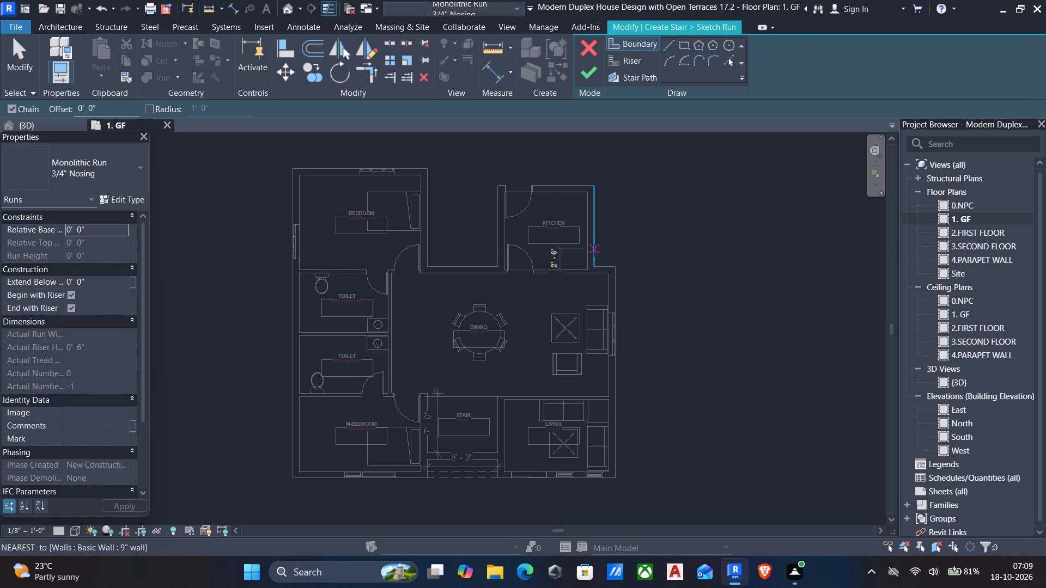
pyautogui.moveTo(590, 256); pyautogui.dragTo(600, 200, button='middle')
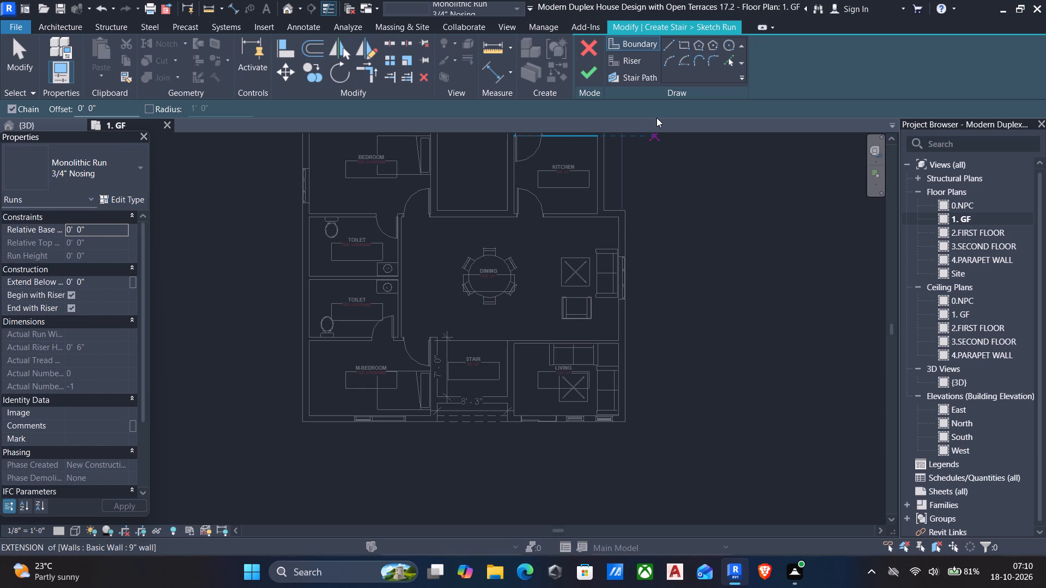
pyautogui.scroll(4, 436, 426)
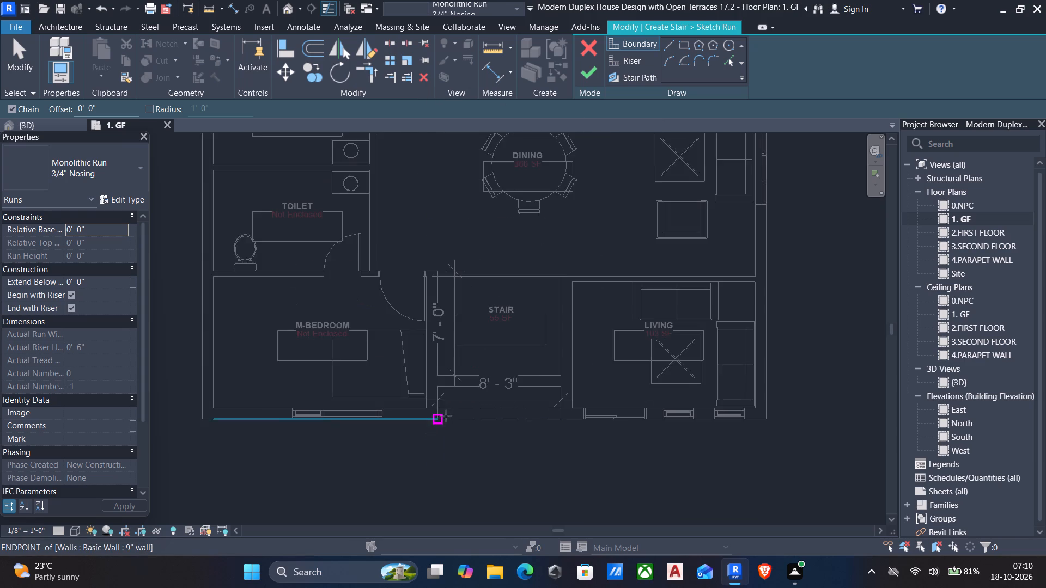
pyautogui.scroll(8, 452, 406)
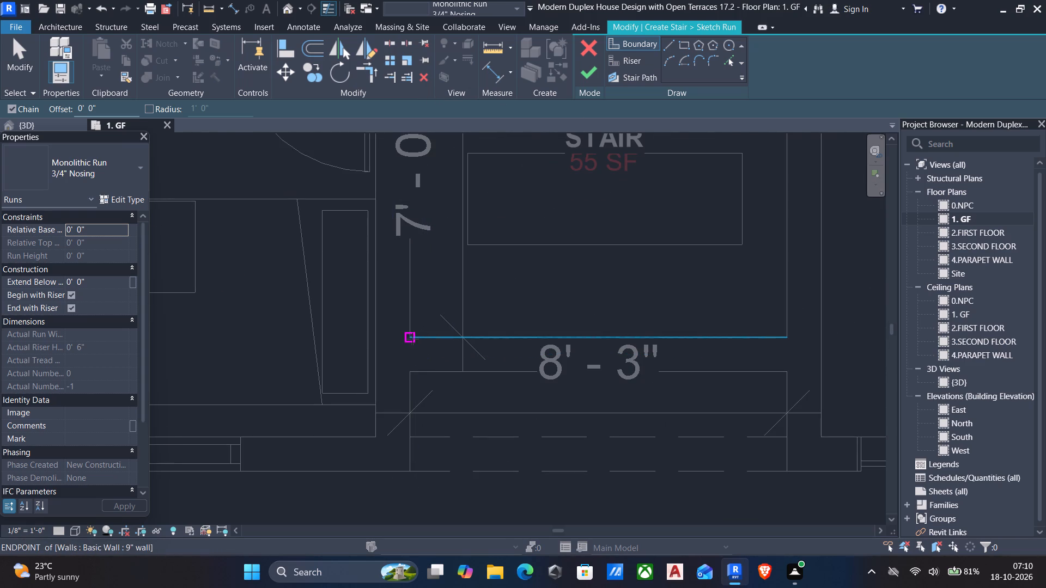
pyautogui.click(412, 339)
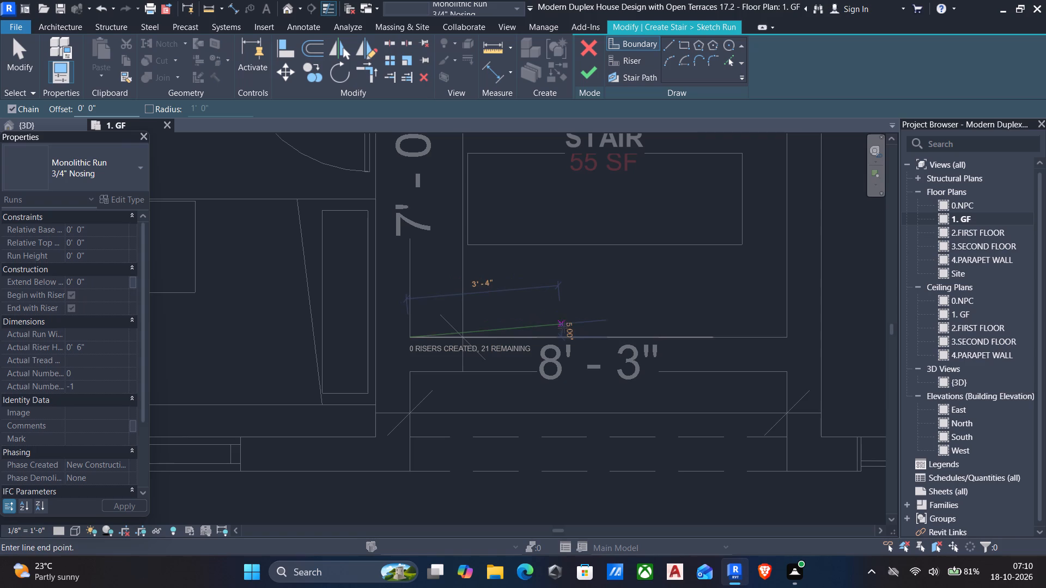
pyautogui.click(783, 338)
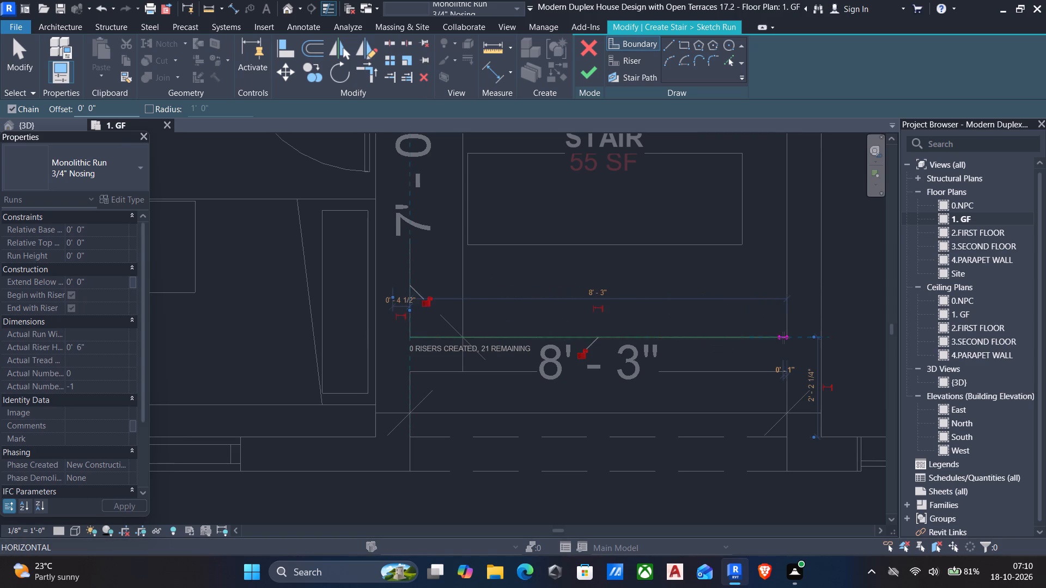
pyautogui.moveTo(784, 338); pyautogui.dragTo(742, 501, button='middle')
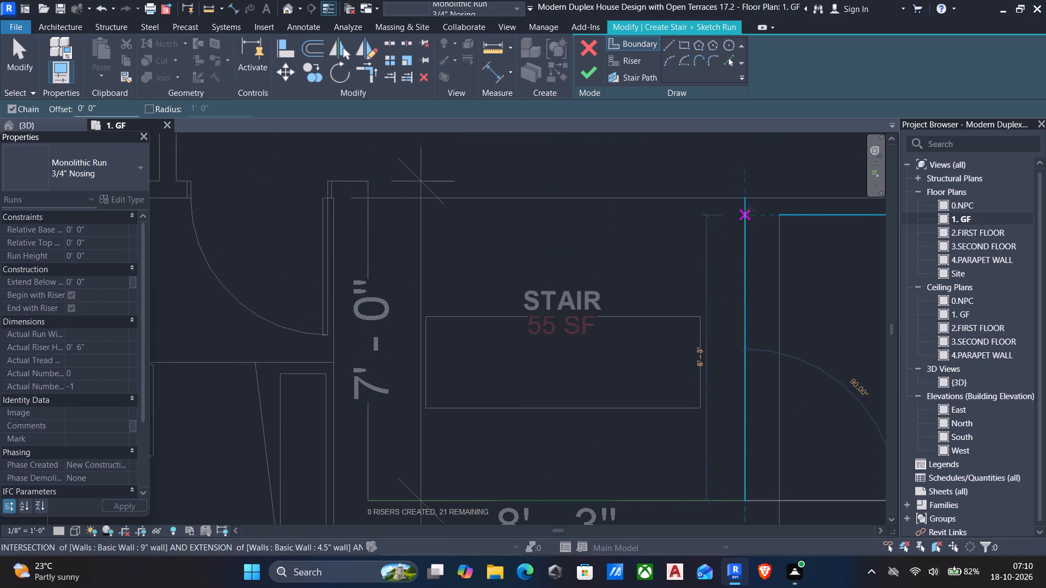
pyautogui.click(748, 201)
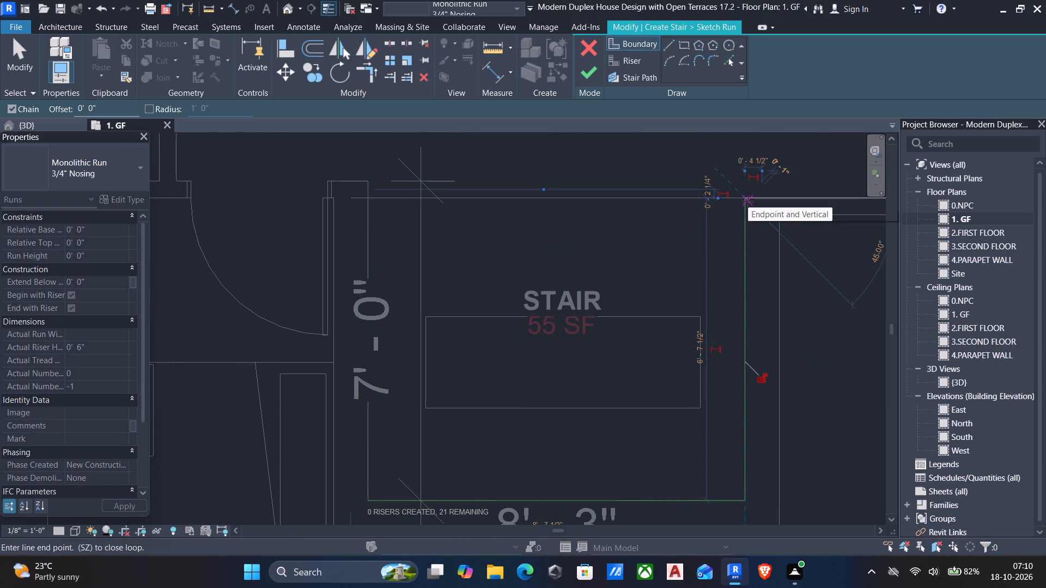
pyautogui.press('Escape')
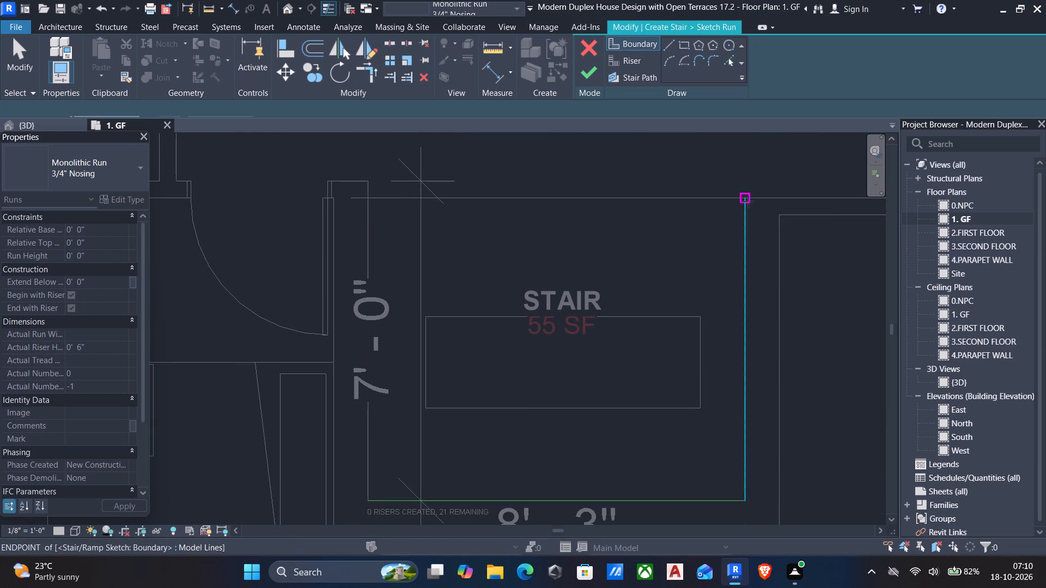
# Draw the run's boundary line along the M-Bedroom side of the Stair room, about 6' 7 1/2" long.
pyautogui.scroll(-2, 704, 248)
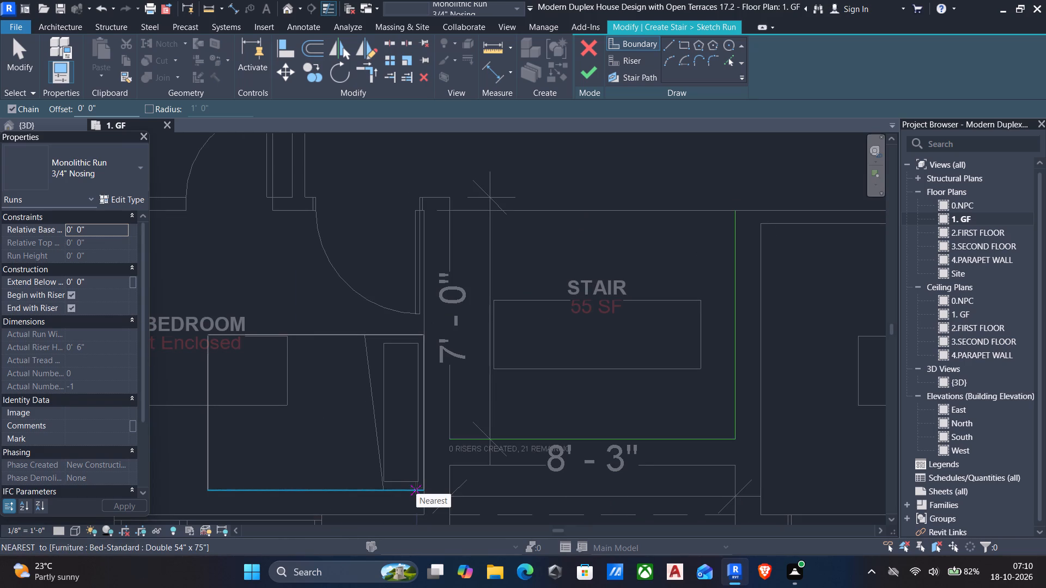
pyautogui.click(448, 437)
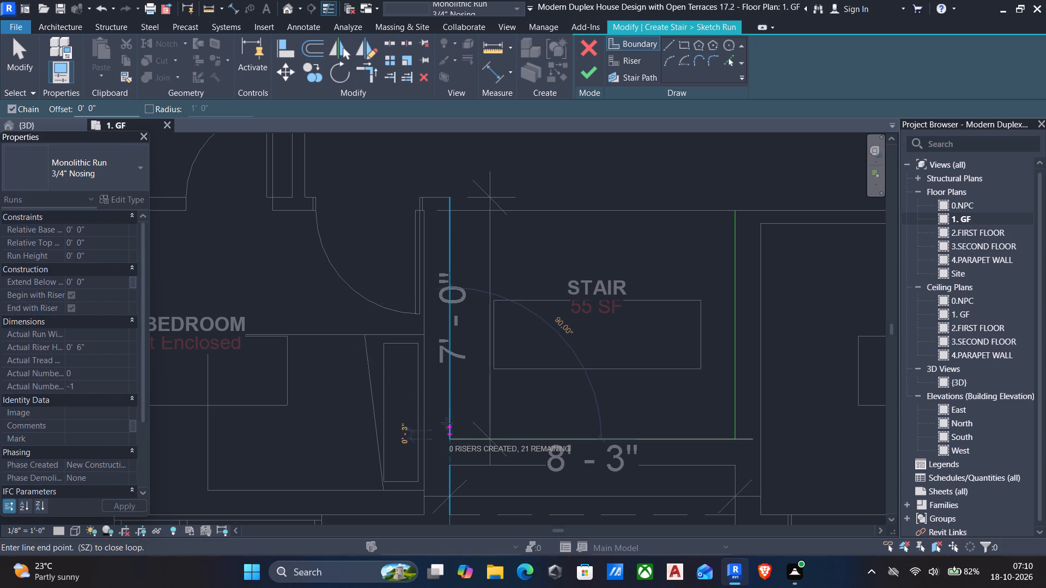
pyautogui.click(454, 211)
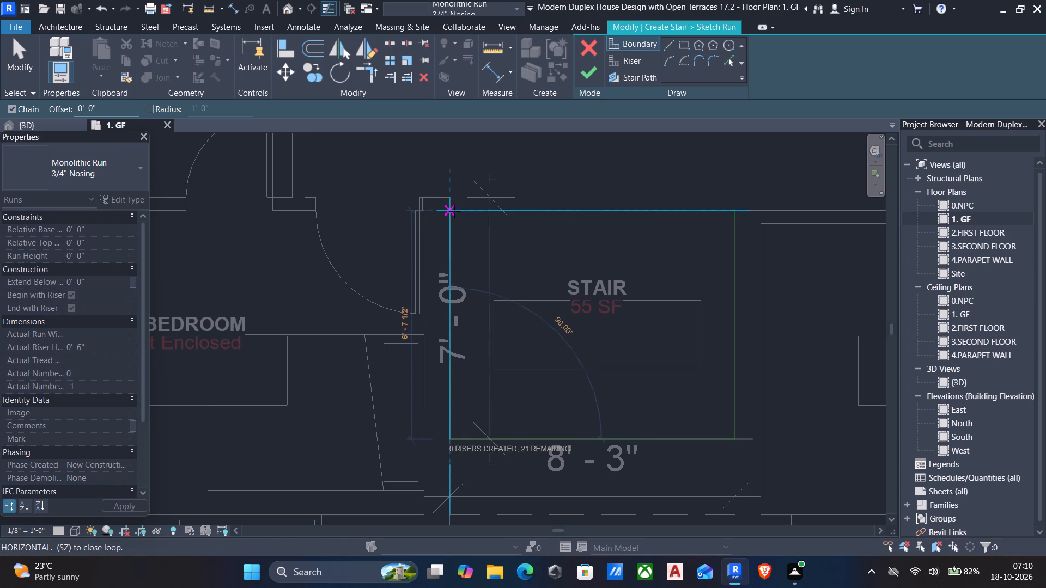
pyautogui.press('Escape')
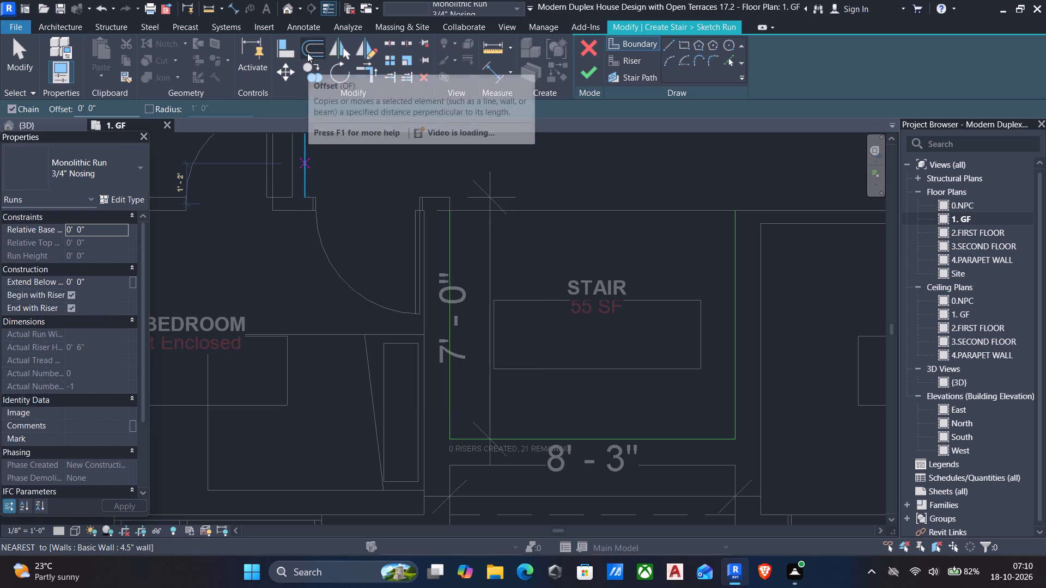
# Offset copies of both vertical side boundary lines 4' inward toward the middle of the Stair room.
pyautogui.click(307, 52)
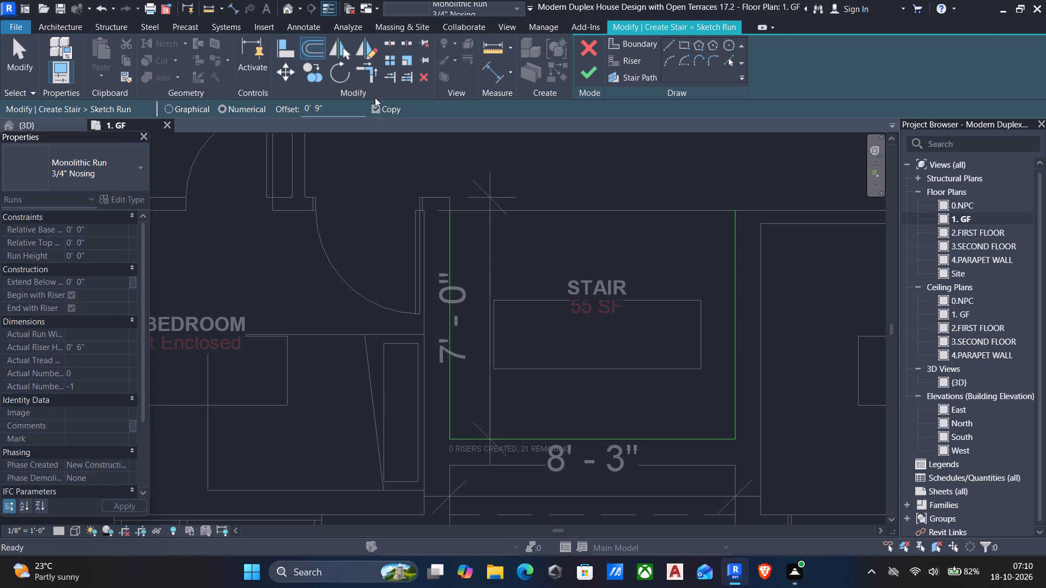
pyautogui.moveTo(351, 107); pyautogui.dragTo(261, 113)
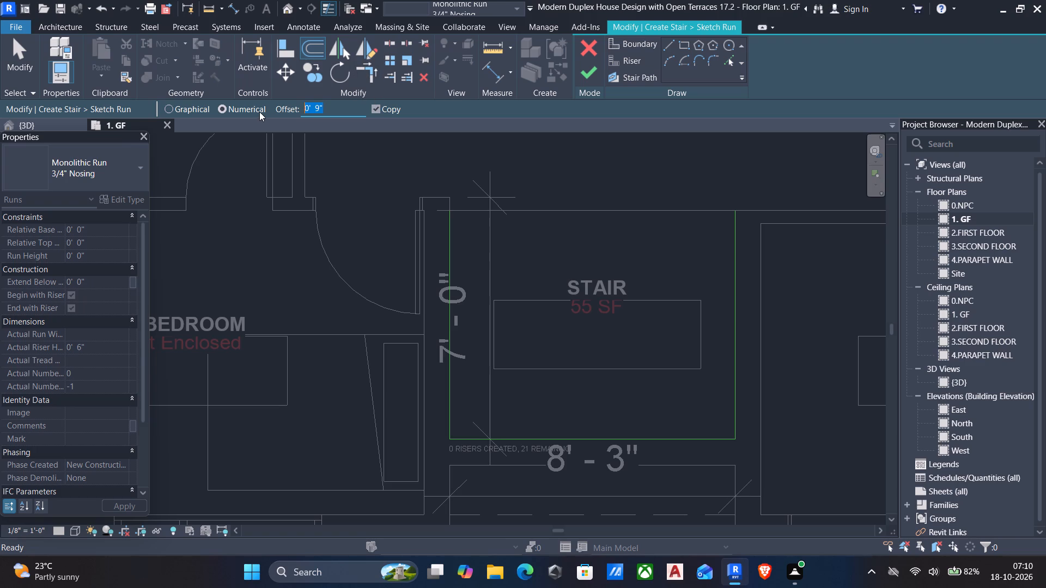
pyautogui.press('4')
pyautogui.press("'")
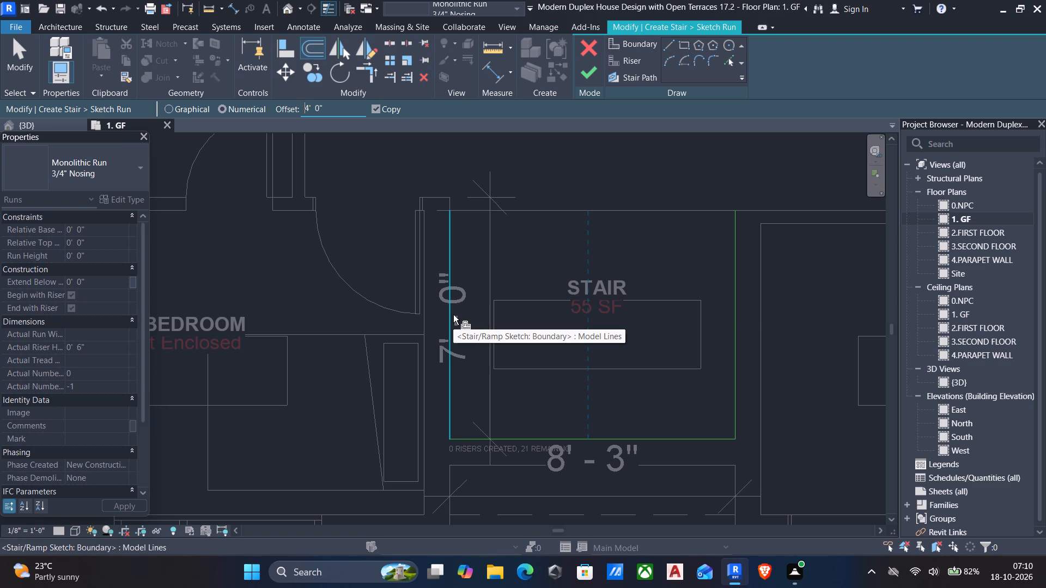
pyautogui.click(453, 315)
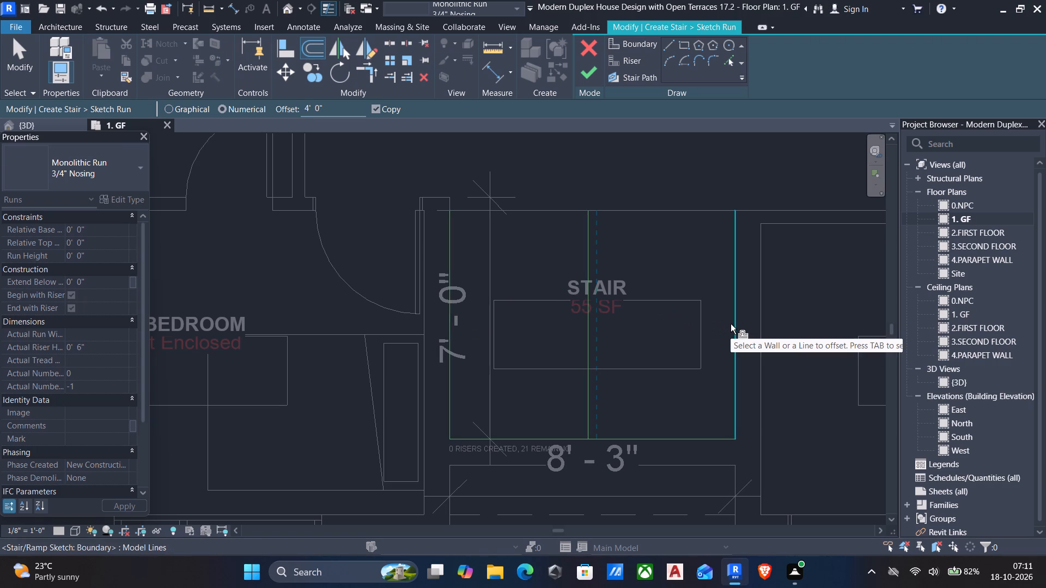
pyautogui.click(731, 324)
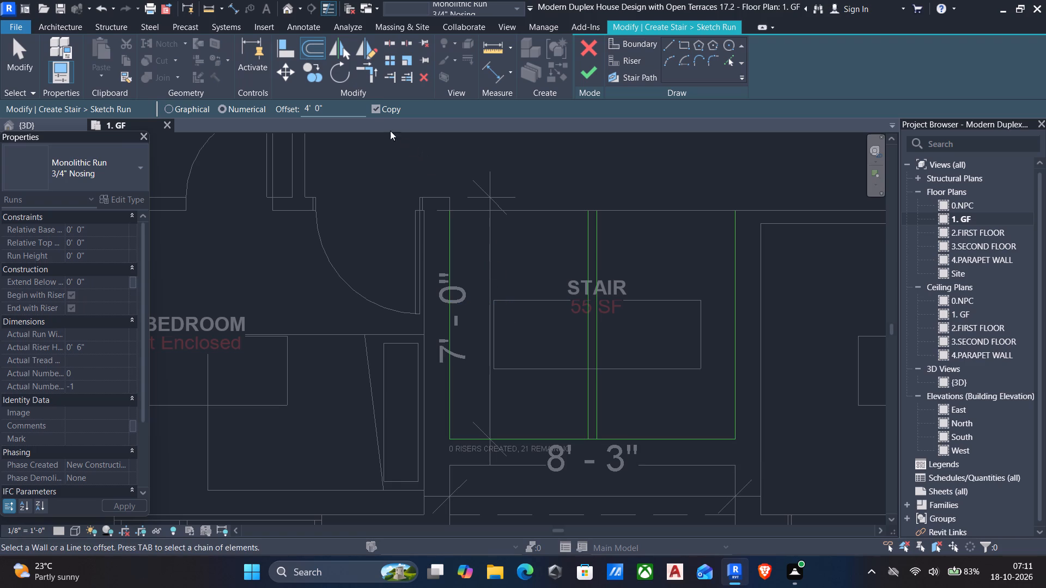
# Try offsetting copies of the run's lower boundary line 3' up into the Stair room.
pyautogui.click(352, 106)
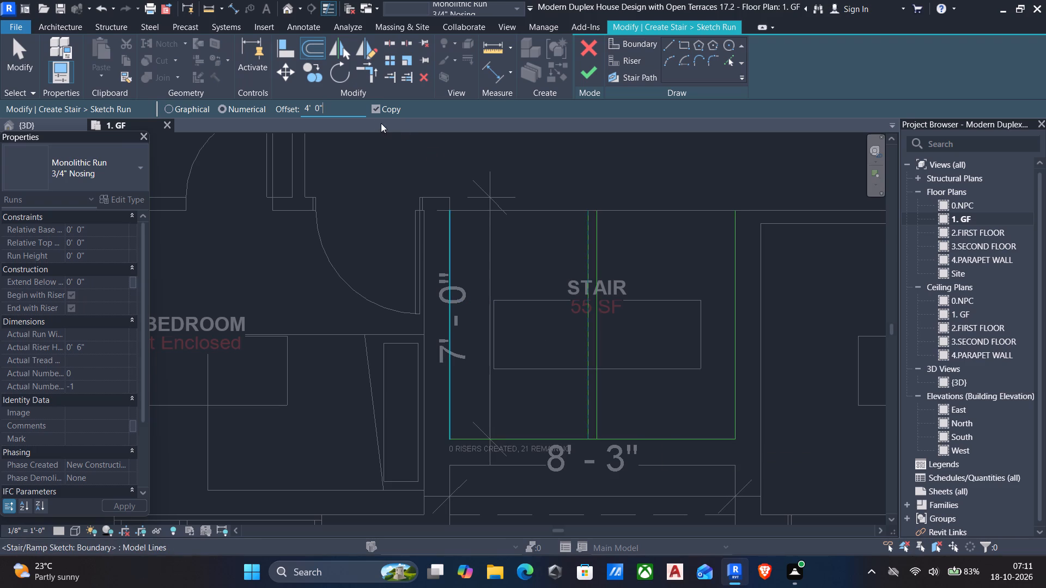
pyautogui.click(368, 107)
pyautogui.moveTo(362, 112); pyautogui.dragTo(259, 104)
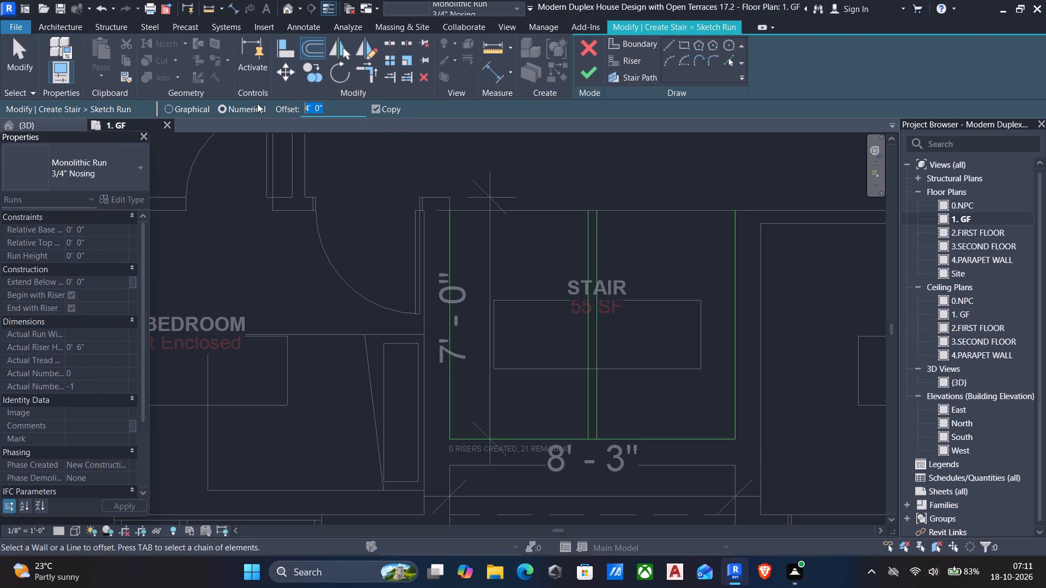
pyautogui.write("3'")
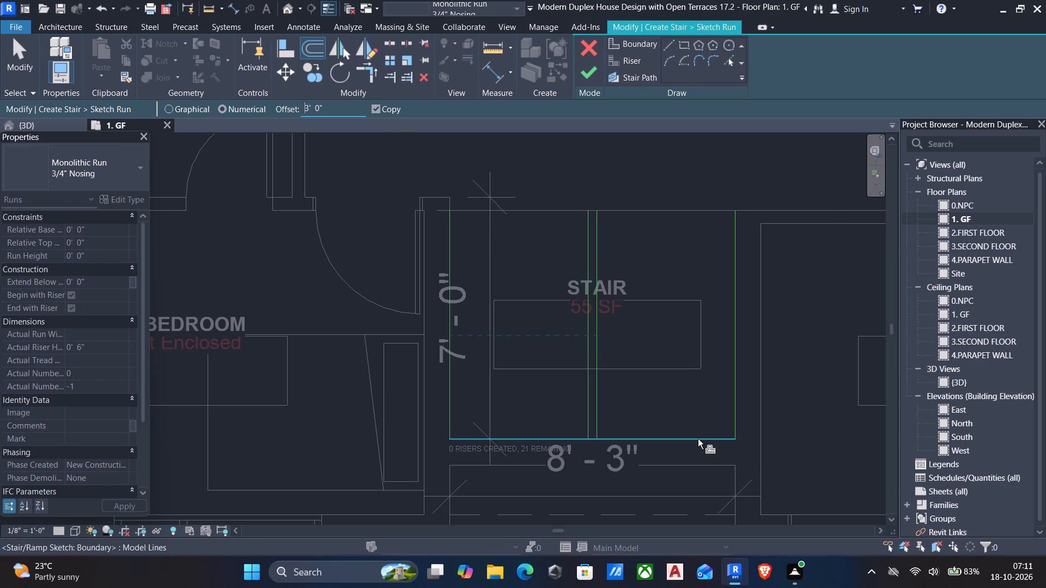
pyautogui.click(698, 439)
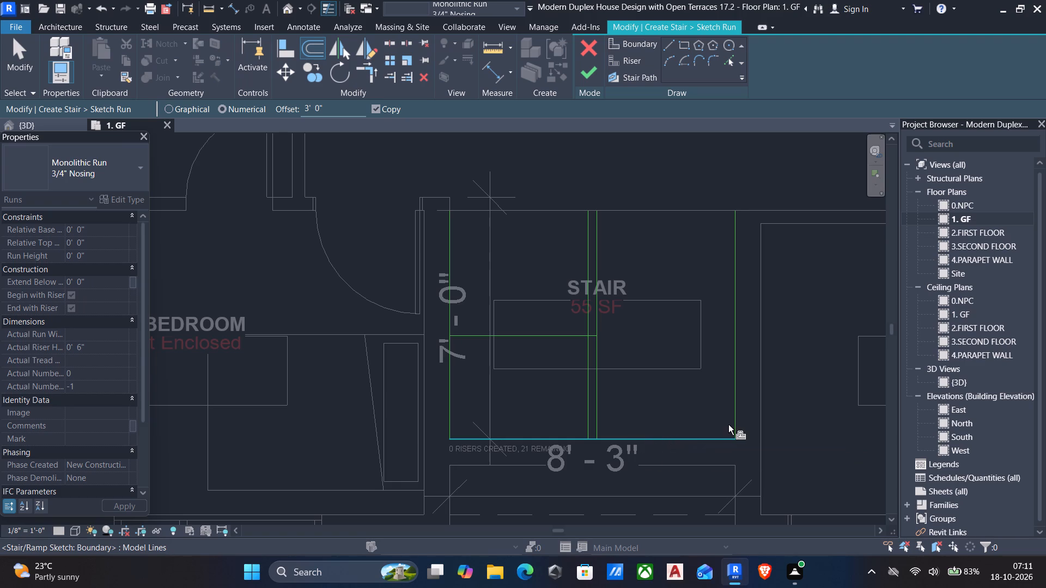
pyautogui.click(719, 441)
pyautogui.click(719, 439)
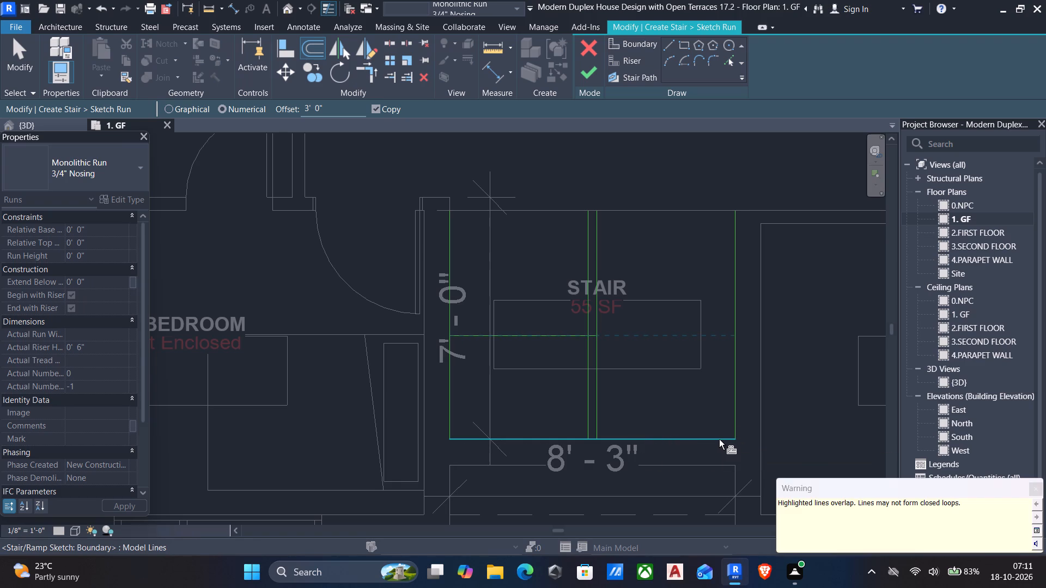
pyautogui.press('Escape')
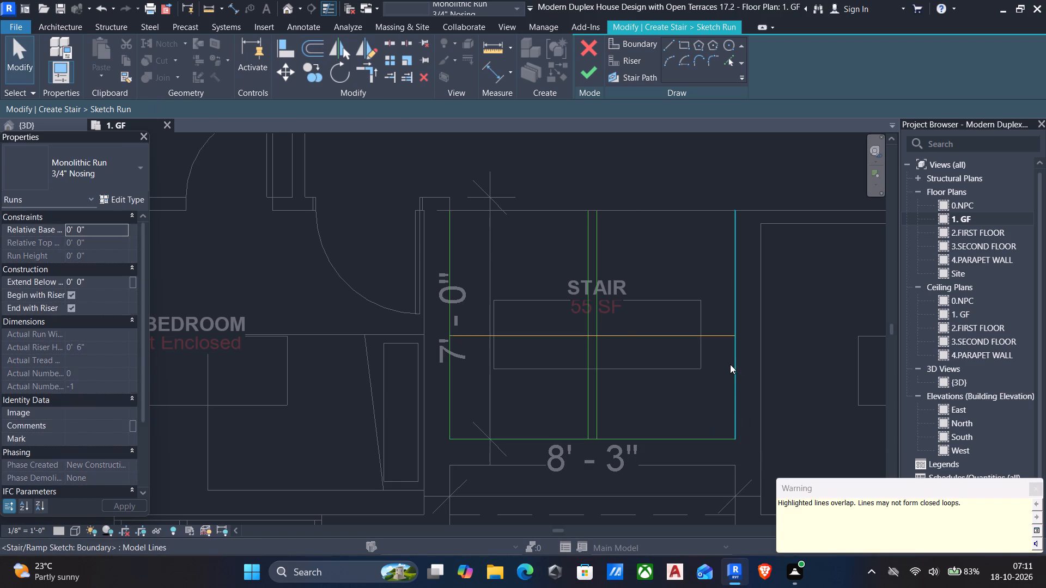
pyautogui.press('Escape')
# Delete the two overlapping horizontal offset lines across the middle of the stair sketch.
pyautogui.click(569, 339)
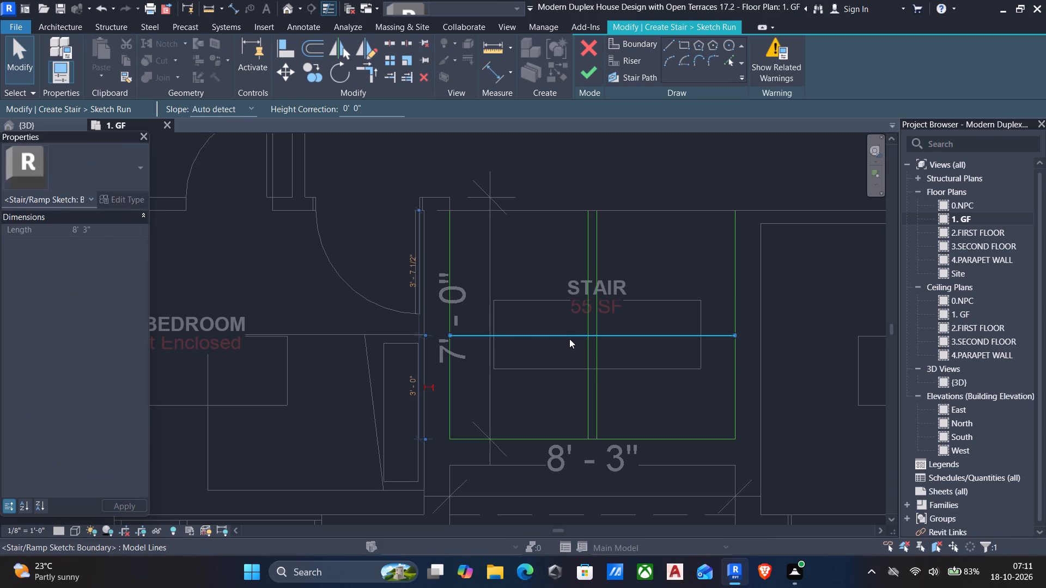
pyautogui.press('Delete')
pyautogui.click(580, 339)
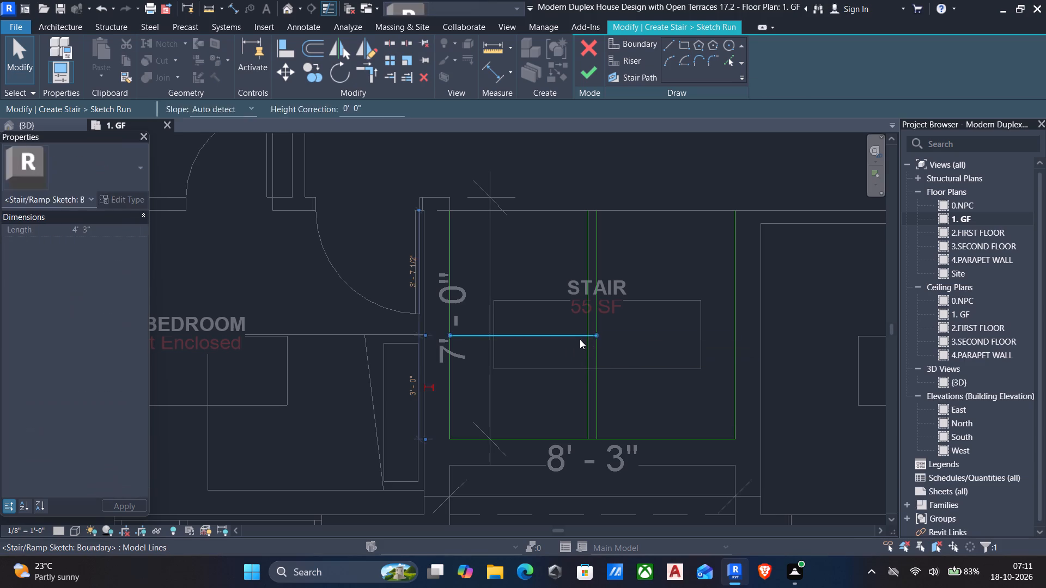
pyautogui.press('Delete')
# Offset a single copy of the 8' 3" lower boundary line 3' up into the Stair room.
pyautogui.click(321, 51)
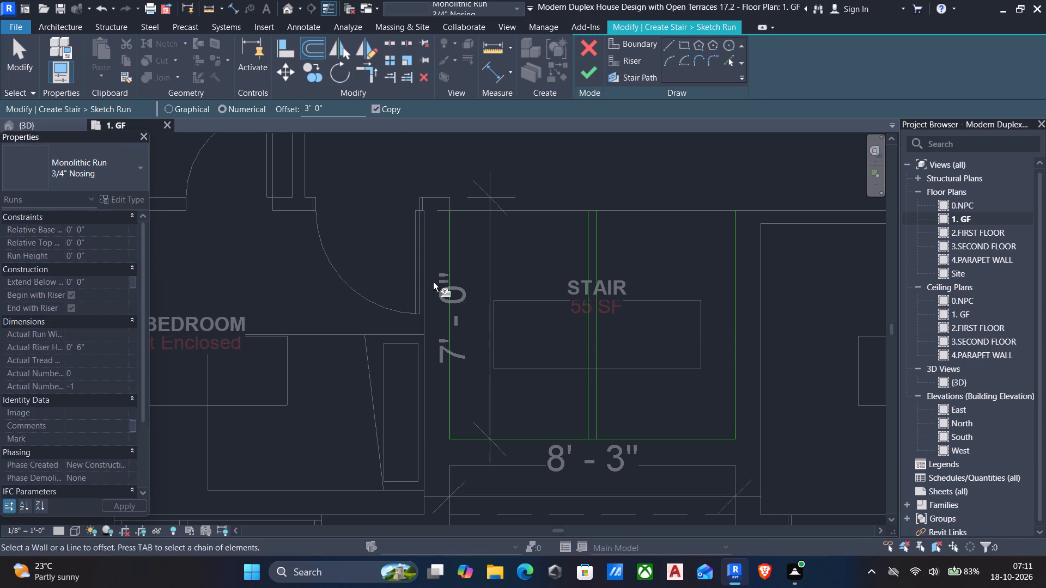
pyautogui.click(681, 437)
pyautogui.press('Escape')
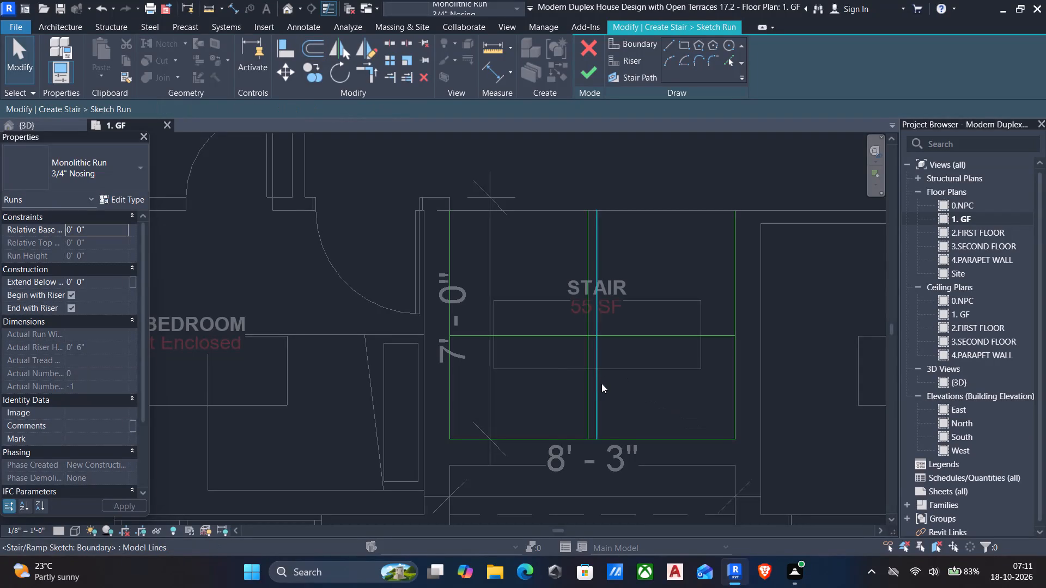
# Trim the left middle vertical boundary line and the 3' offset line to a corner, keeping the horizontal portion toward the Living room.
pyautogui.press('Escape')
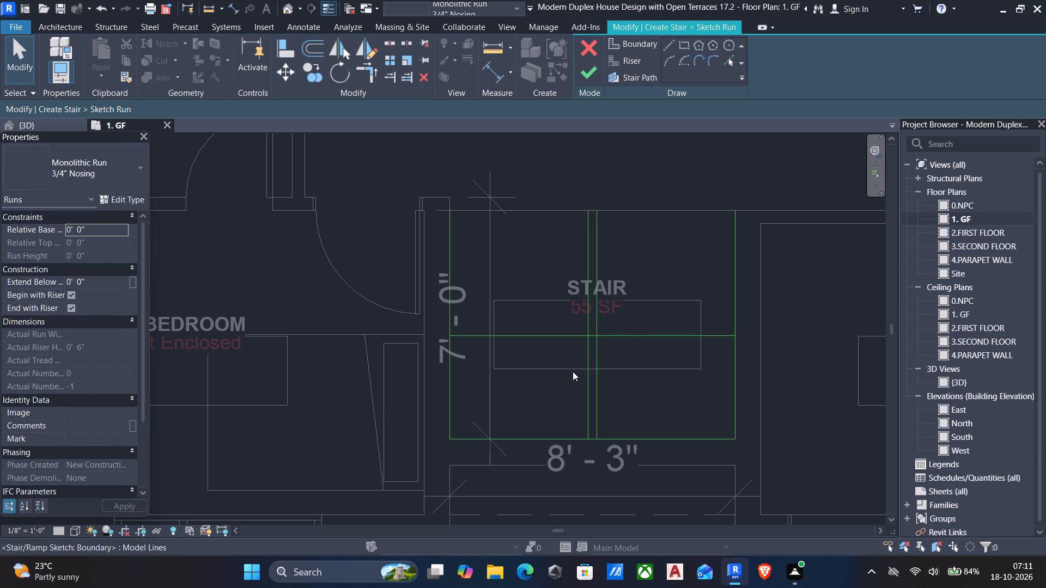
pyautogui.press('t')
pyautogui.press('r')
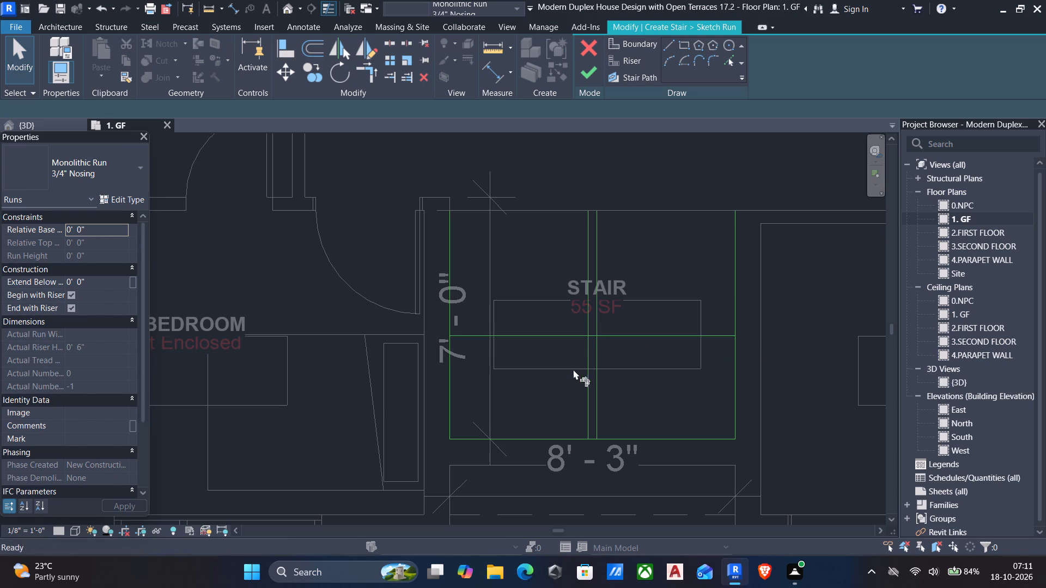
pyautogui.click(585, 320)
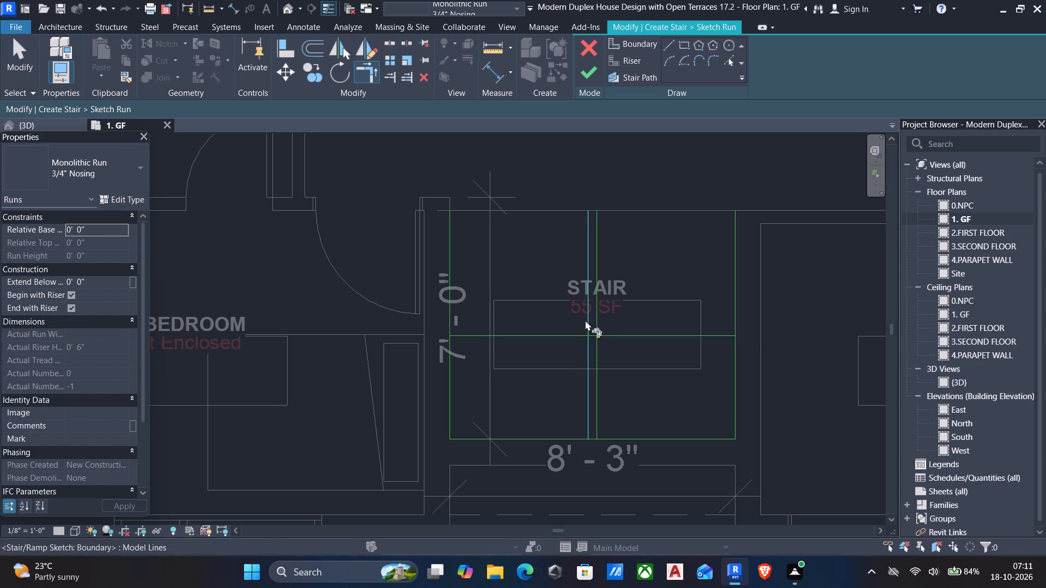
pyautogui.click(592, 332)
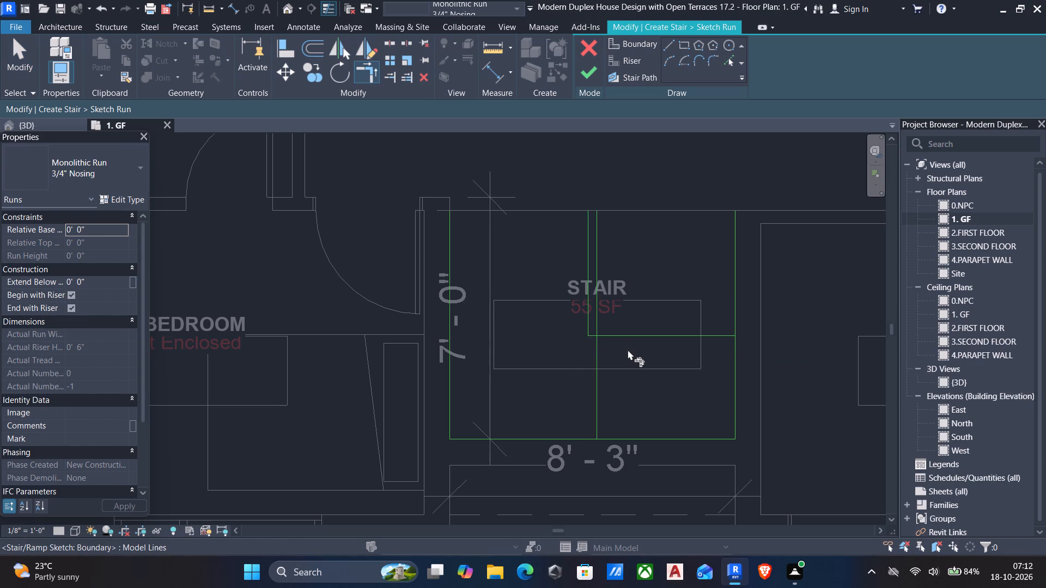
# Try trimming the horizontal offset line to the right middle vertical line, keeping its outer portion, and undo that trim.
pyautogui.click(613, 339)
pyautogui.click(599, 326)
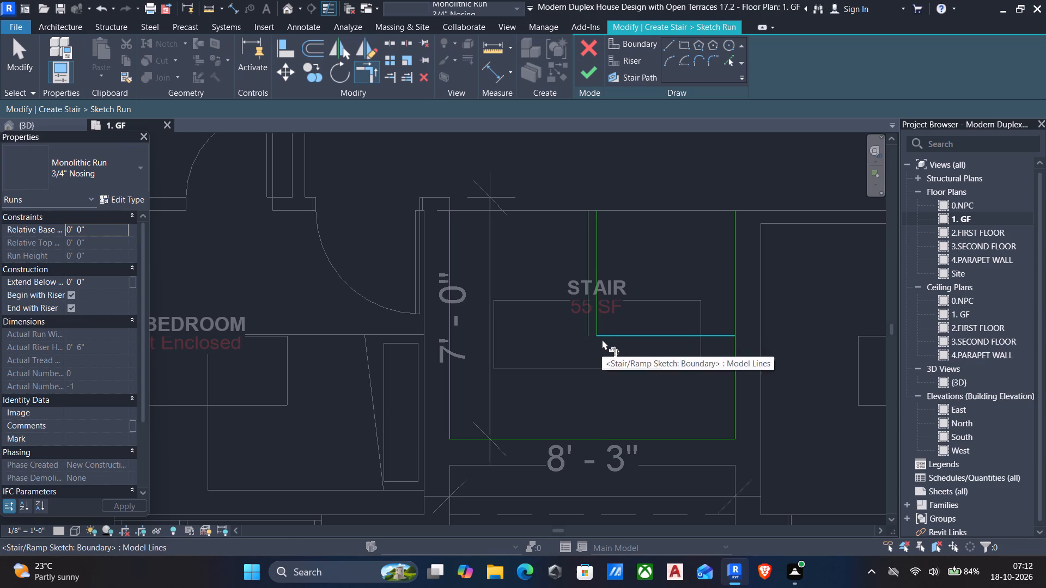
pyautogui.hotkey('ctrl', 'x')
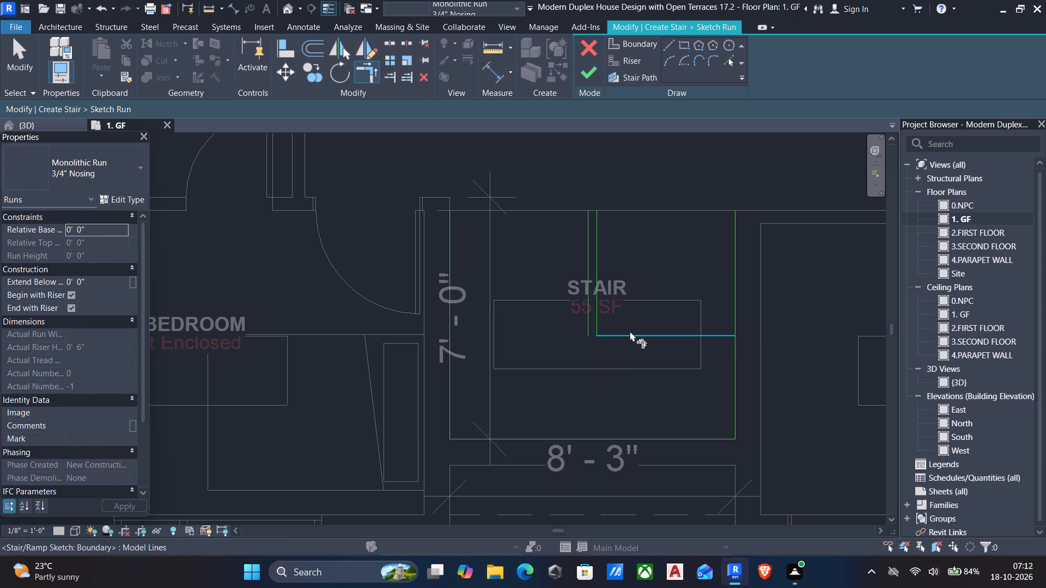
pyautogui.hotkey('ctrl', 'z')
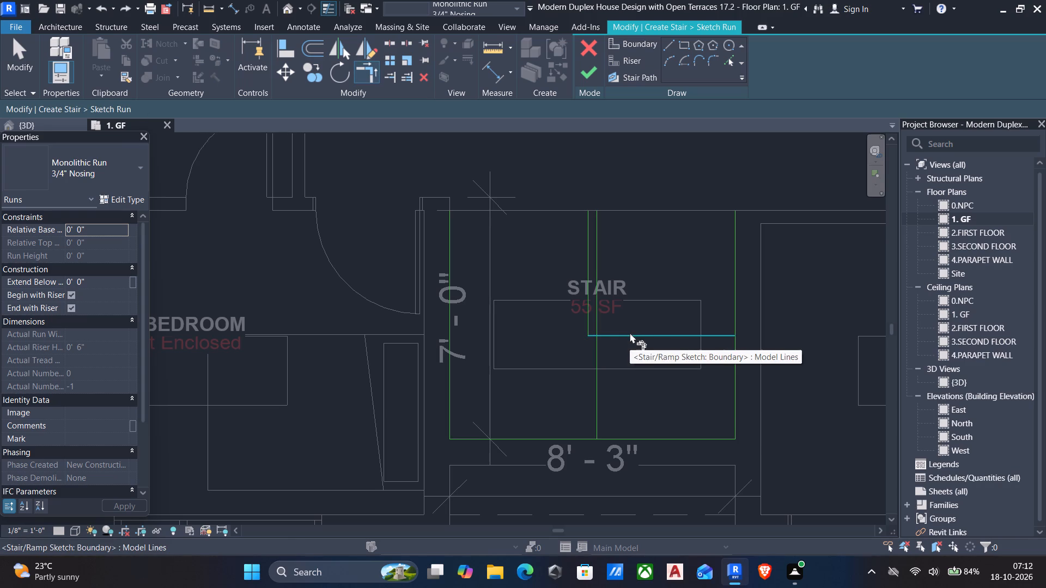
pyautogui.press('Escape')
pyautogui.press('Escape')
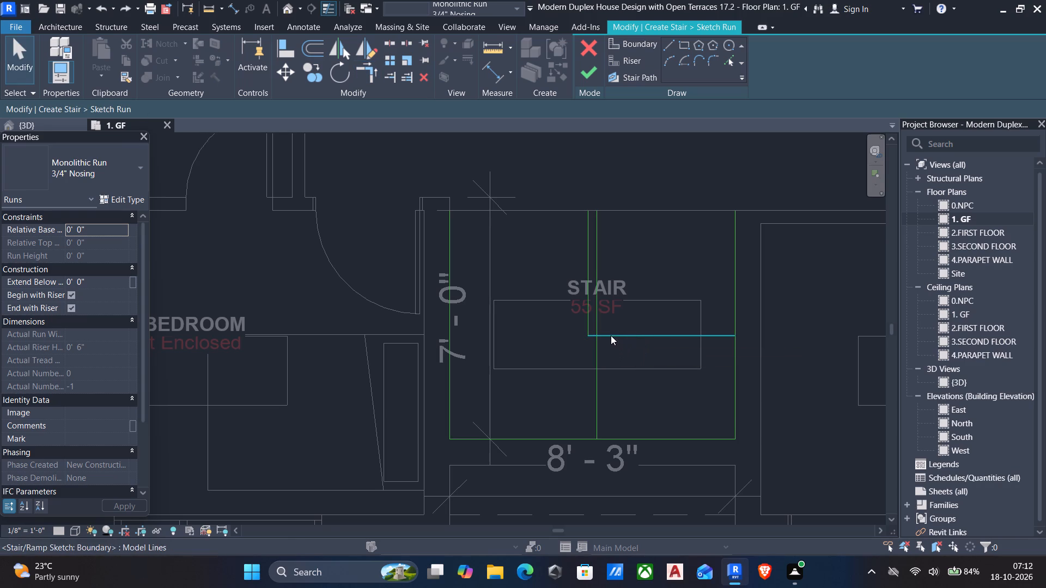
# Trim the horizontal line and the right middle vertical line to a corner, leaving only the short segment joining the two middle lines.
pyautogui.scroll(3, 603, 364)
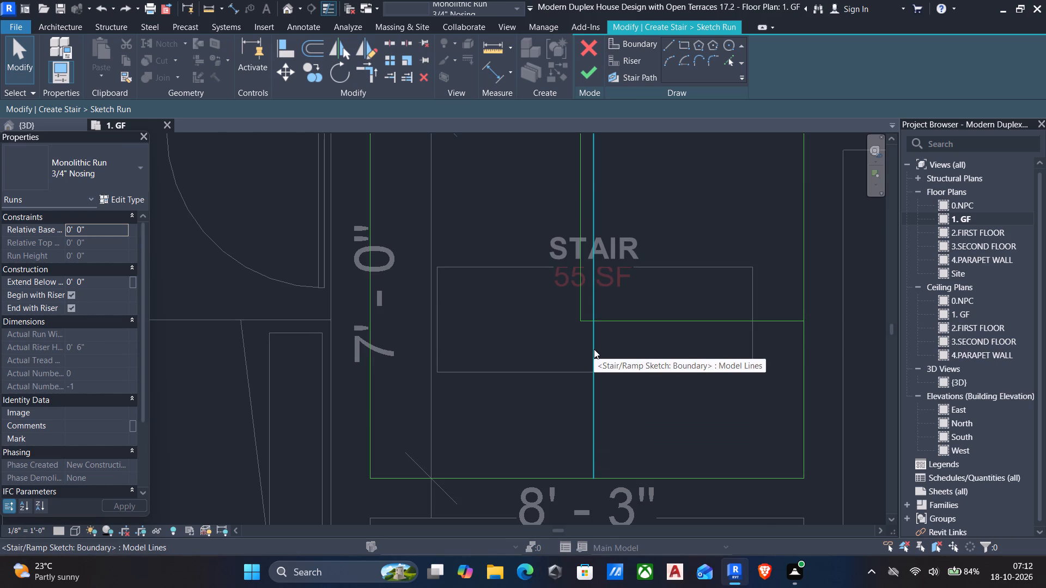
pyautogui.scroll(-4, 594, 349)
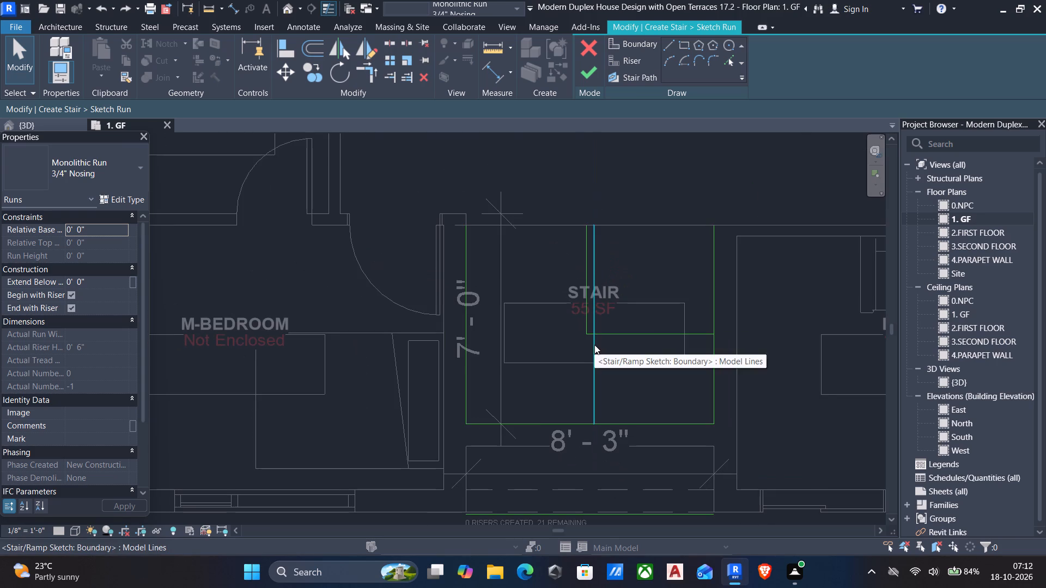
pyautogui.press('t')
pyautogui.press('r')
pyautogui.scroll(5, 592, 342)
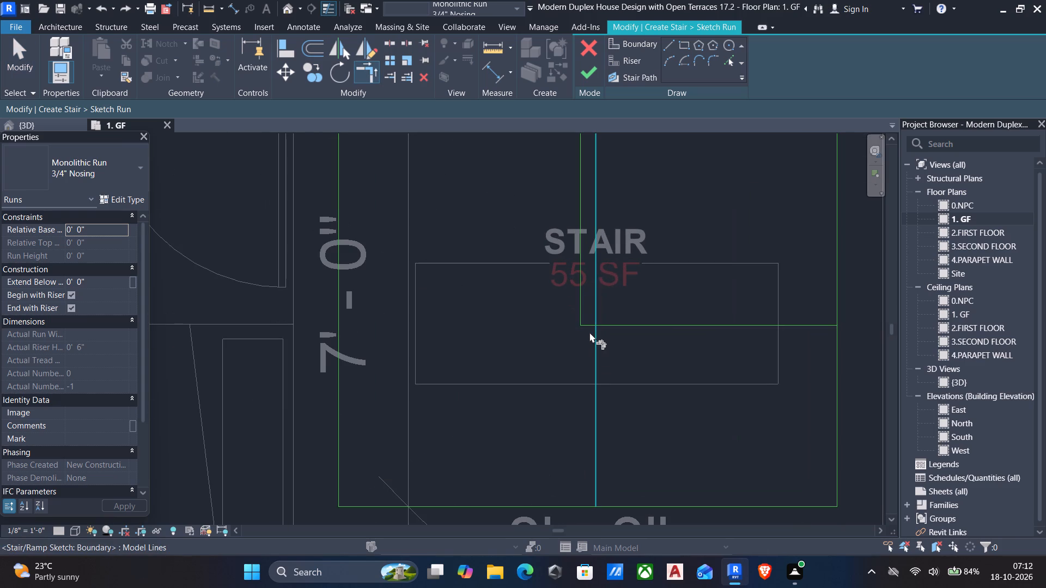
pyautogui.click(587, 322)
pyautogui.click(592, 304)
pyautogui.scroll(-9, 588, 324)
pyautogui.moveTo(589, 354); pyautogui.dragTo(561, 372, button='middle')
pyautogui.moveTo(591, 396); pyautogui.dragTo(585, 399, button='middle')
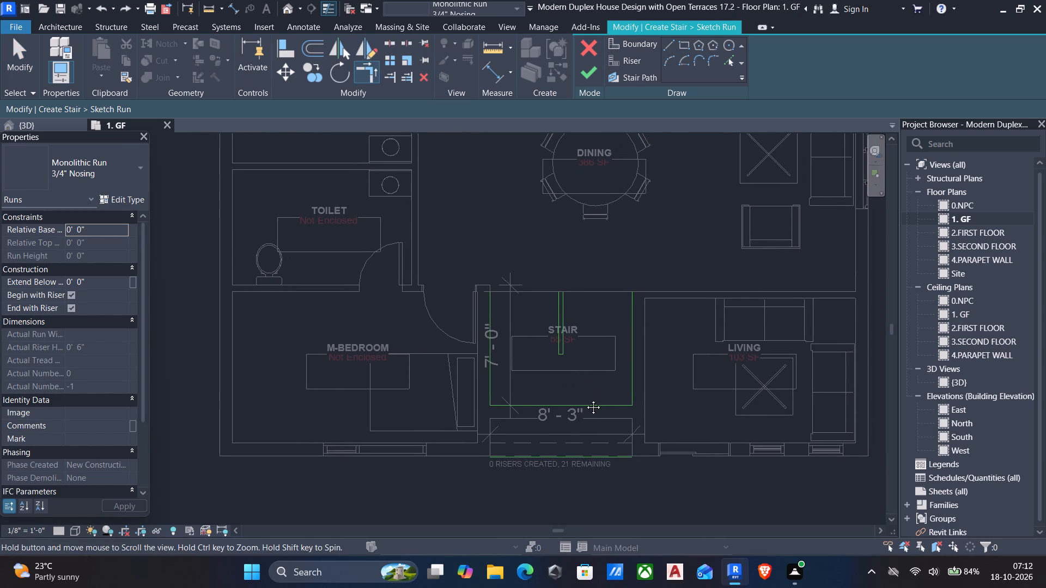
pyautogui.moveTo(585, 399); pyautogui.dragTo(556, 395, button='middle')
pyautogui.press('Escape')
# Set the Offset tool's numerical distance to 6" with copying kept on.
pyautogui.scroll(2, 563, 402)
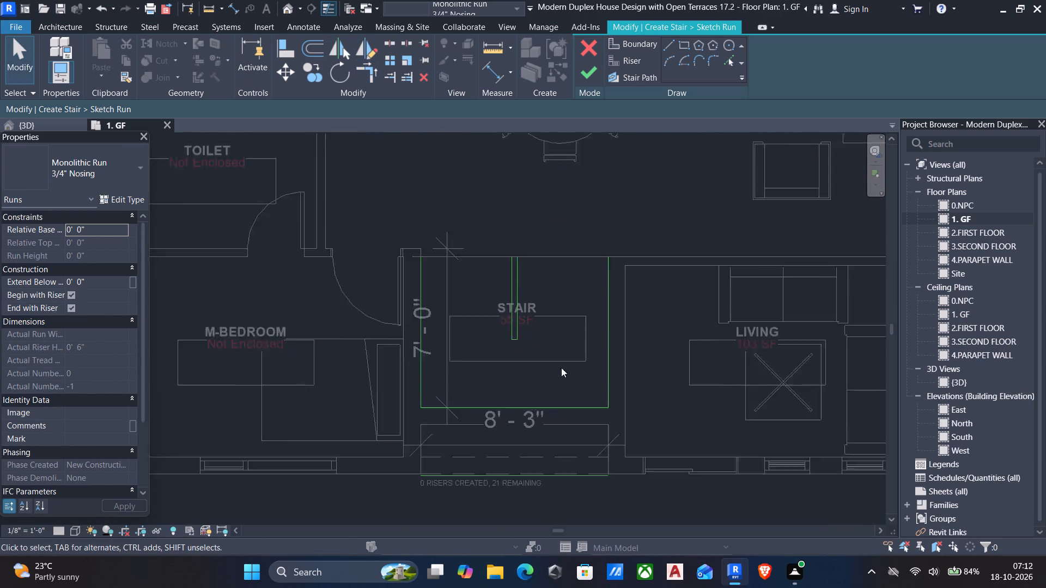
pyautogui.scroll(2, 561, 367)
pyautogui.moveTo(470, 266); pyautogui.dragTo(510, 267, button='middle')
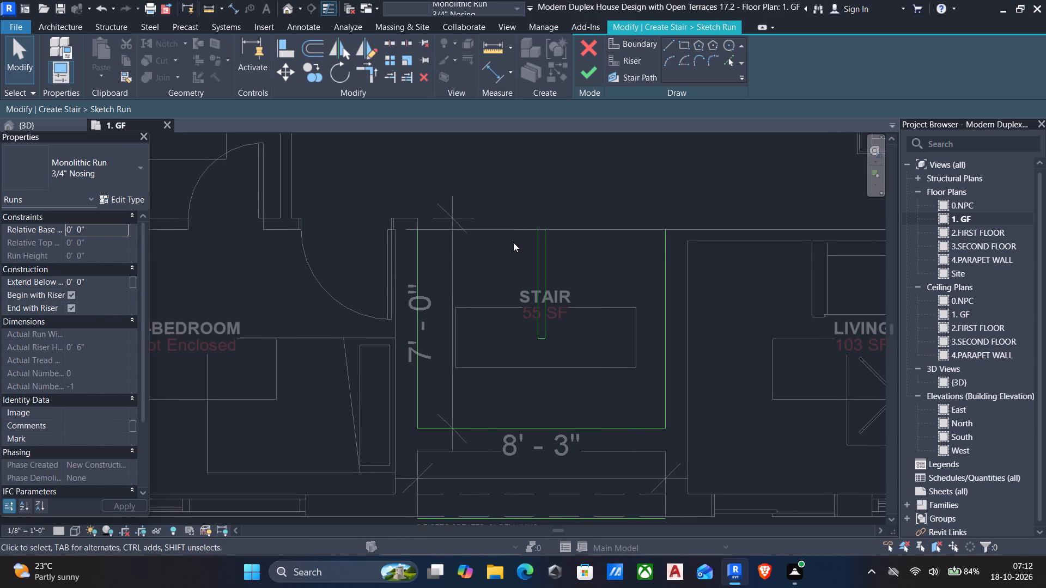
pyautogui.moveTo(528, 365); pyautogui.dragTo(528, 293, button='middle')
pyautogui.moveTo(516, 261); pyautogui.dragTo(509, 361, button='middle')
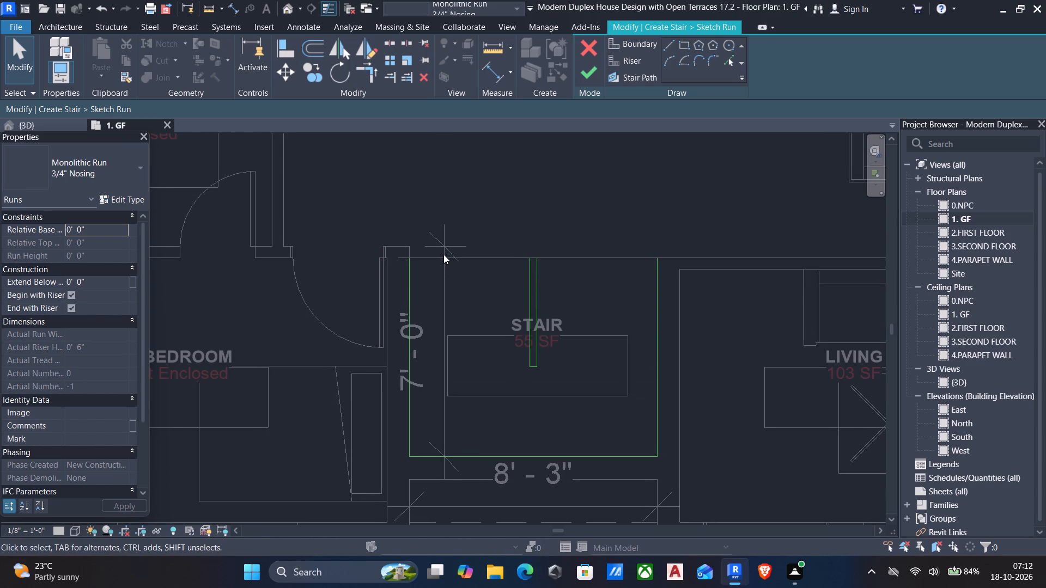
pyautogui.moveTo(540, 400); pyautogui.dragTo(533, 369, button='middle')
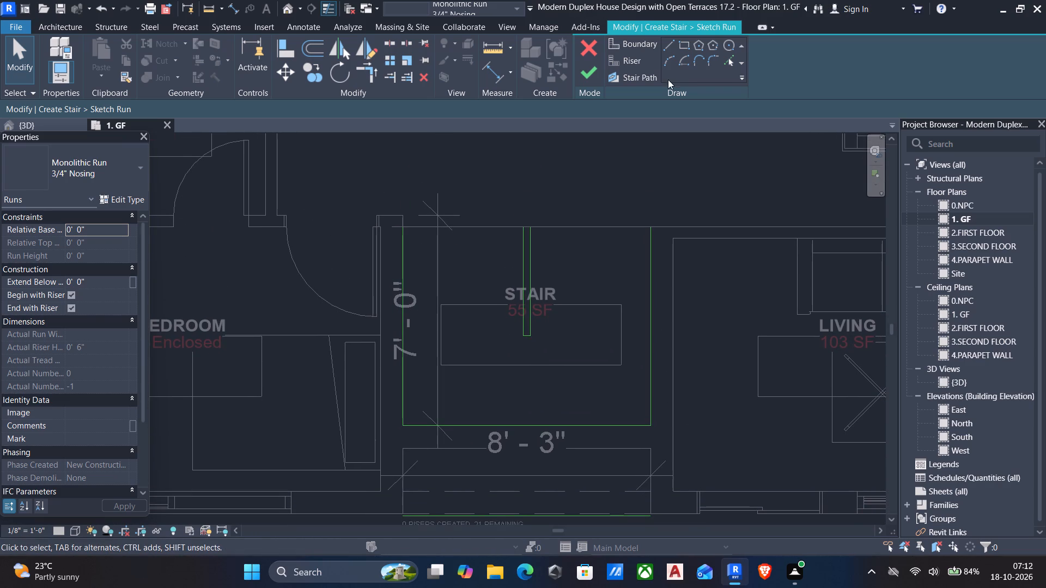
pyautogui.click(629, 60)
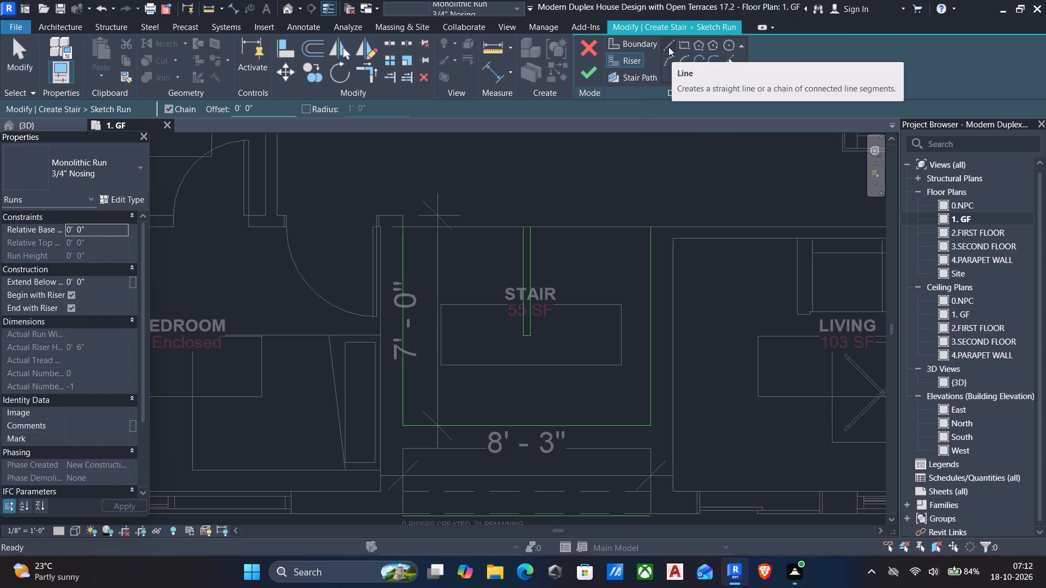
pyautogui.click(668, 47)
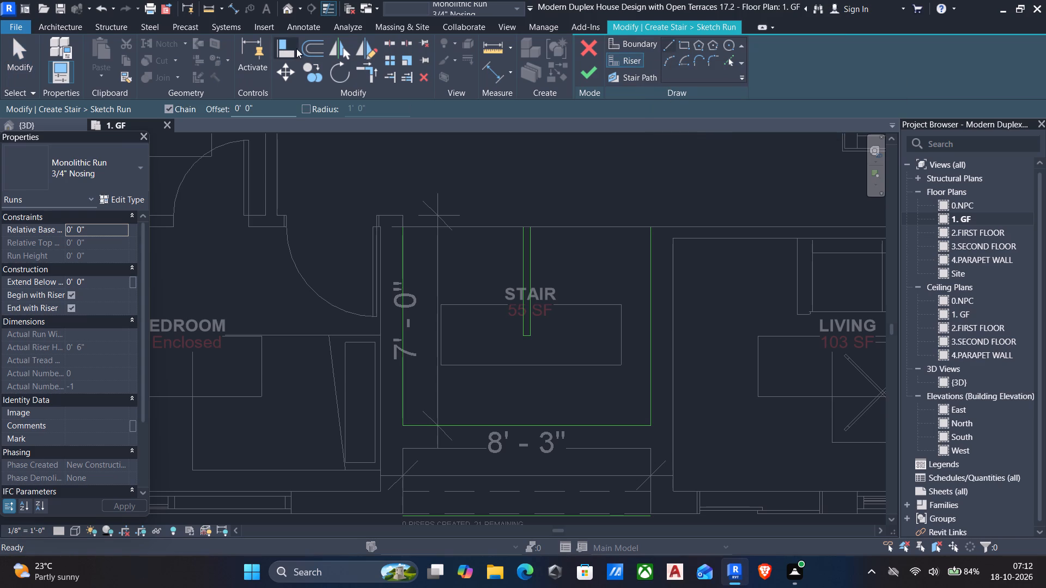
pyautogui.click(318, 48)
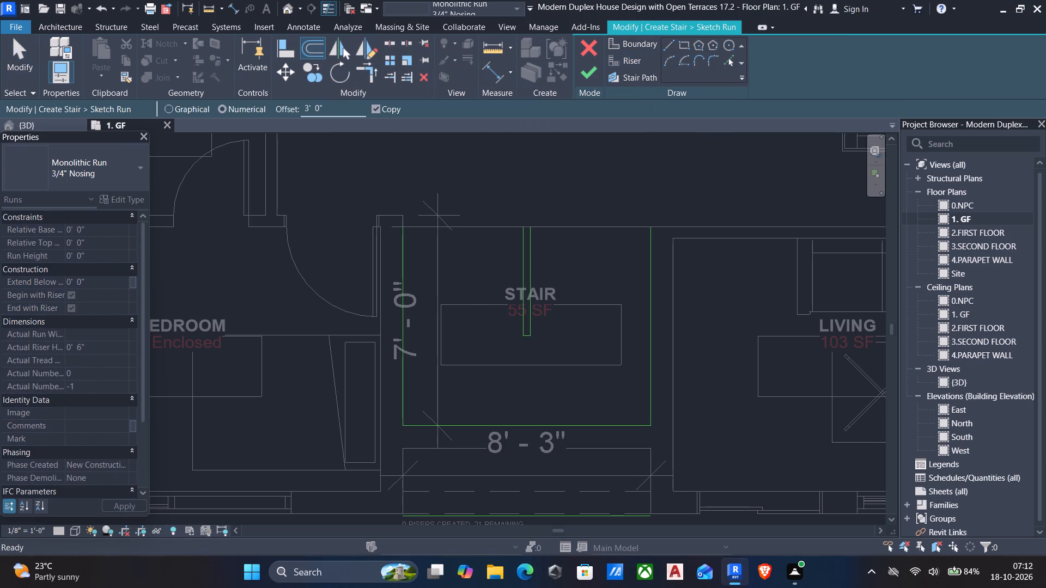
pyautogui.moveTo(348, 110); pyautogui.dragTo(232, 117)
pyautogui.write('6"')
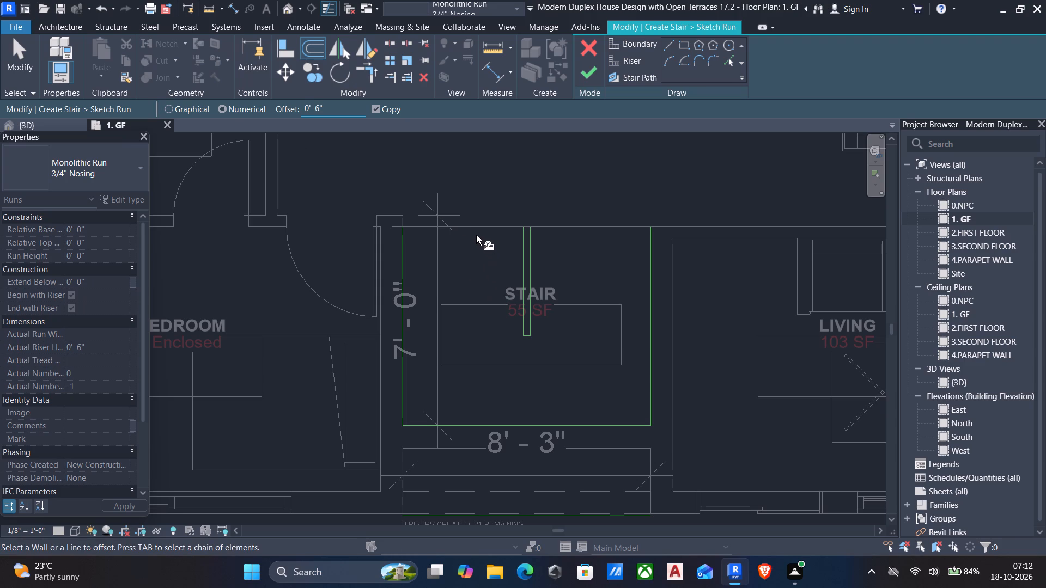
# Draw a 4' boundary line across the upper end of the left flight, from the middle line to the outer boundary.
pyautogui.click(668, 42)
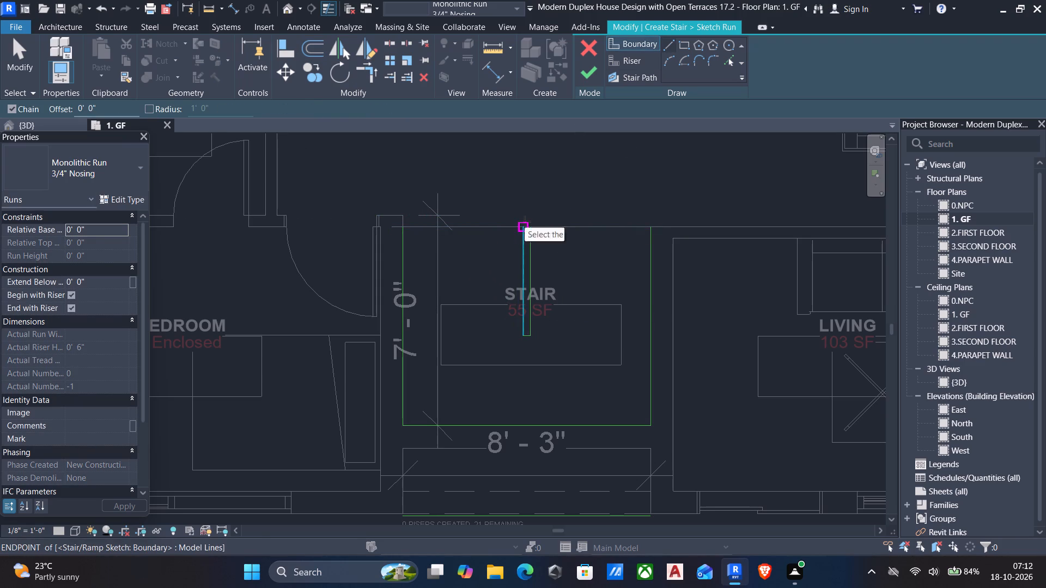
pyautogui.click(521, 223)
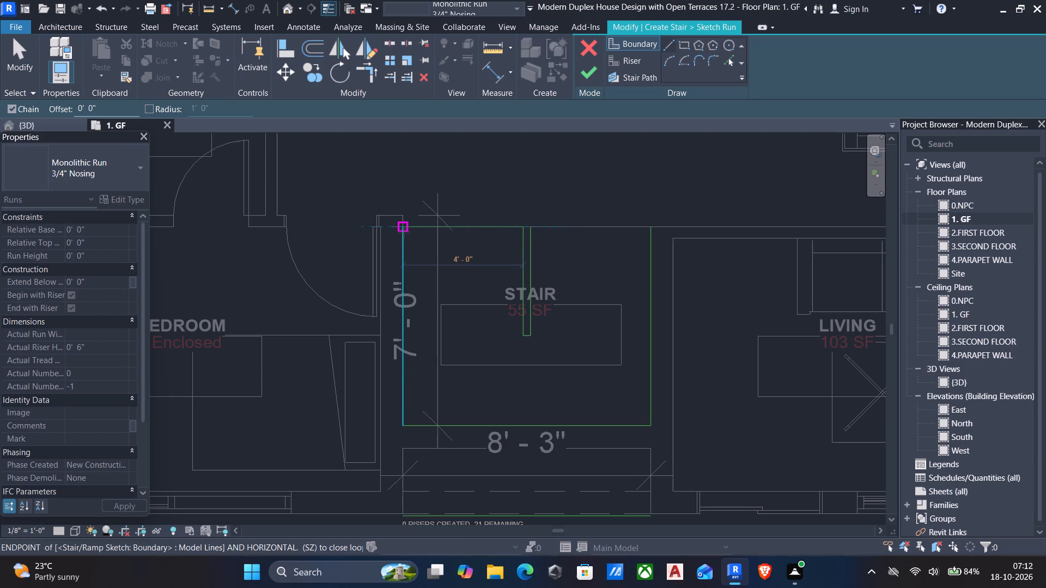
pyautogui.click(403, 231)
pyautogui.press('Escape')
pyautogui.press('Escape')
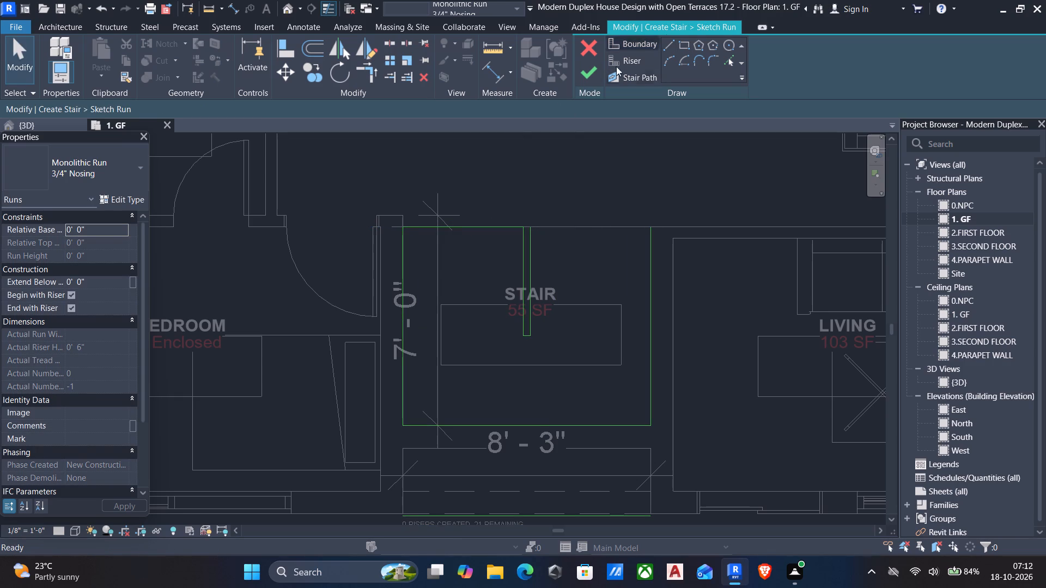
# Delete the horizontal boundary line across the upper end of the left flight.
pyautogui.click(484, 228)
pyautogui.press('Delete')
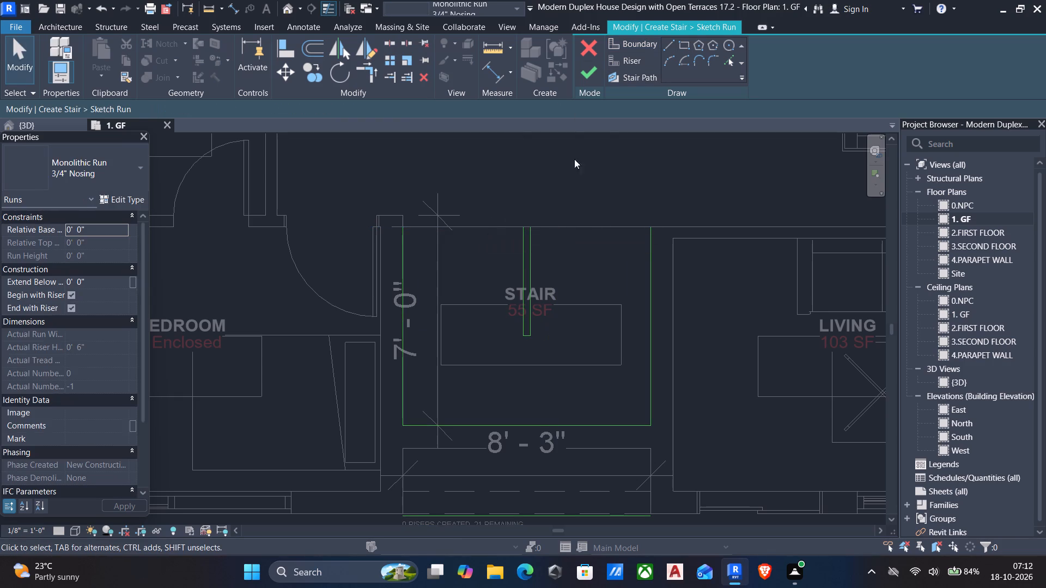
# Draw a riser line about 4' long across the upper end of the left flight, between the middle and outer boundary lines.
pyautogui.click(670, 43)
pyautogui.click(638, 62)
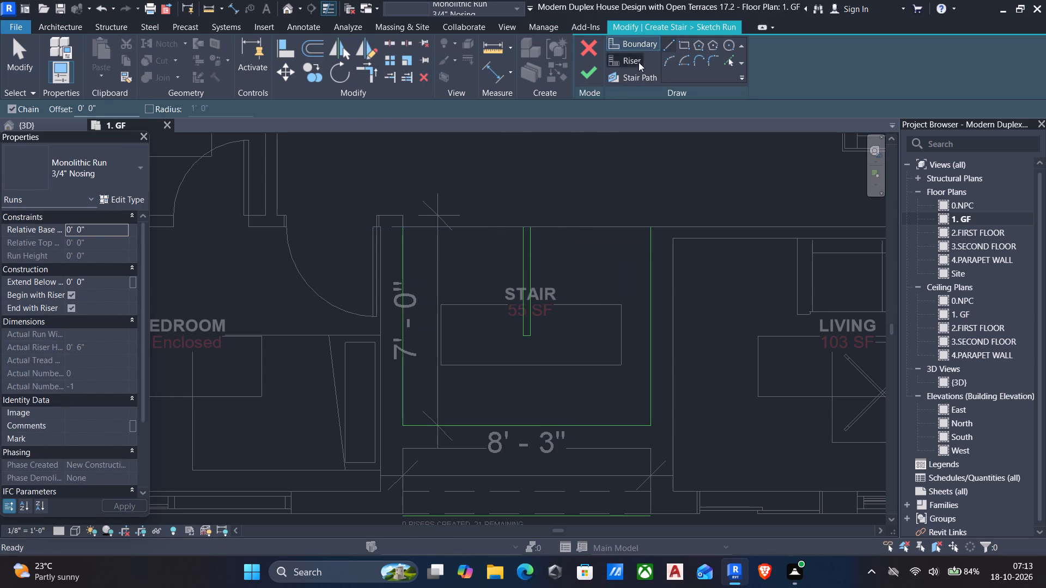
pyautogui.click(521, 227)
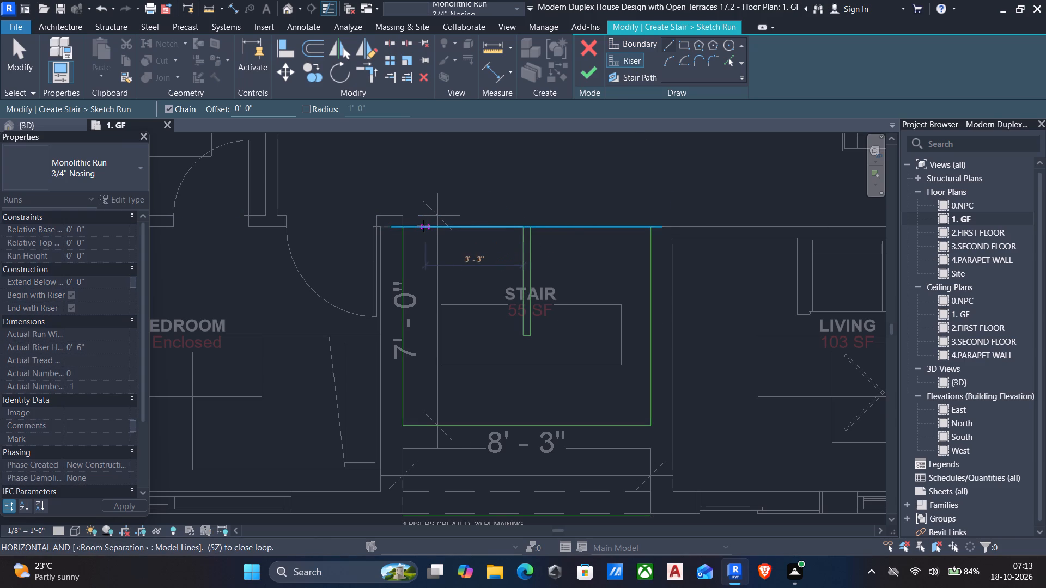
pyautogui.click(408, 229)
pyautogui.press('Escape')
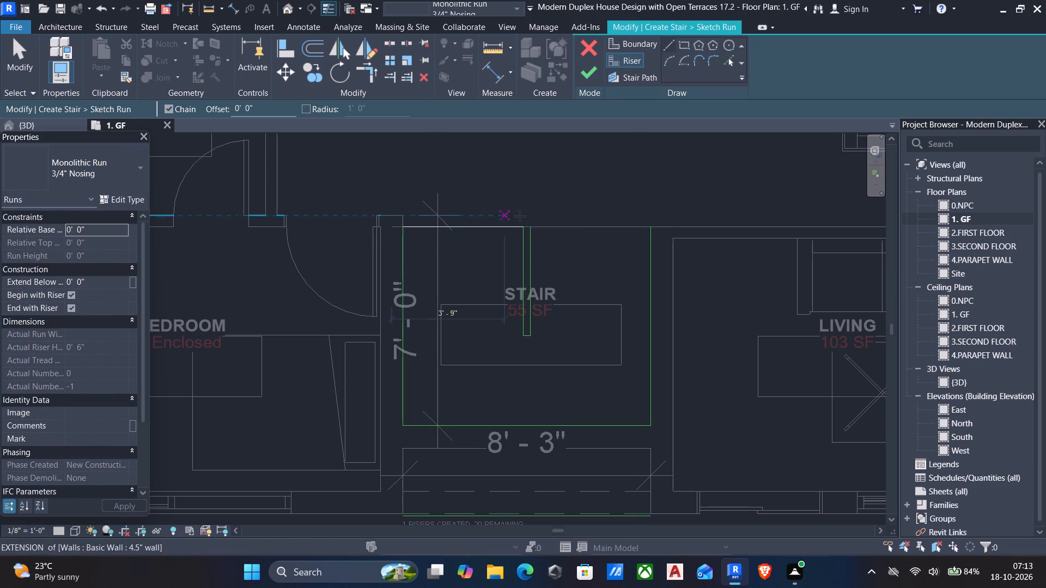
pyautogui.press('Escape')
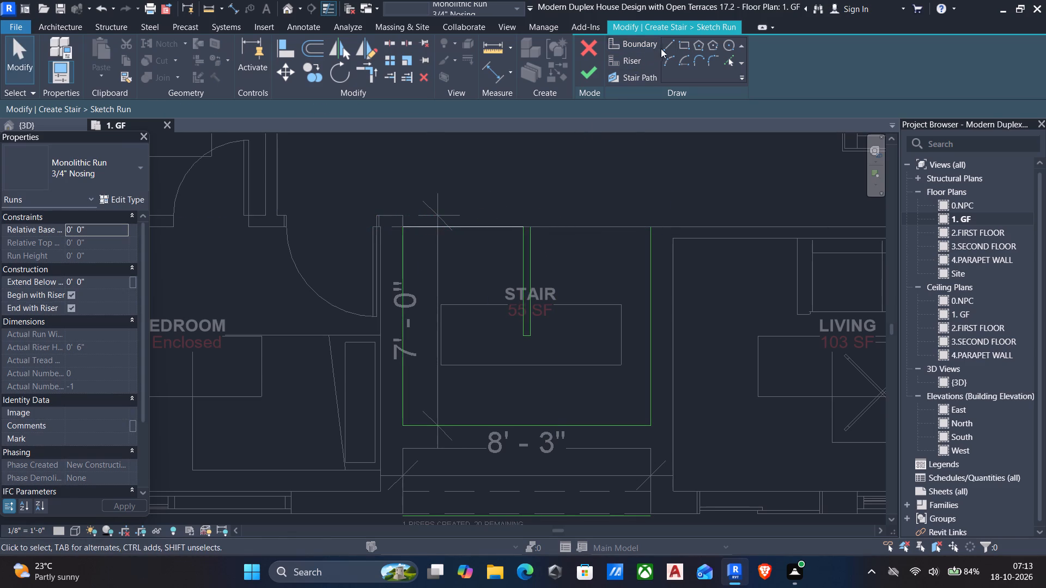
# Offset copies of the left flight's top riser downward at 6" spacing, adding seven risers down to the lower end of the middle boundary.
pyautogui.click(629, 58)
pyautogui.click(671, 44)
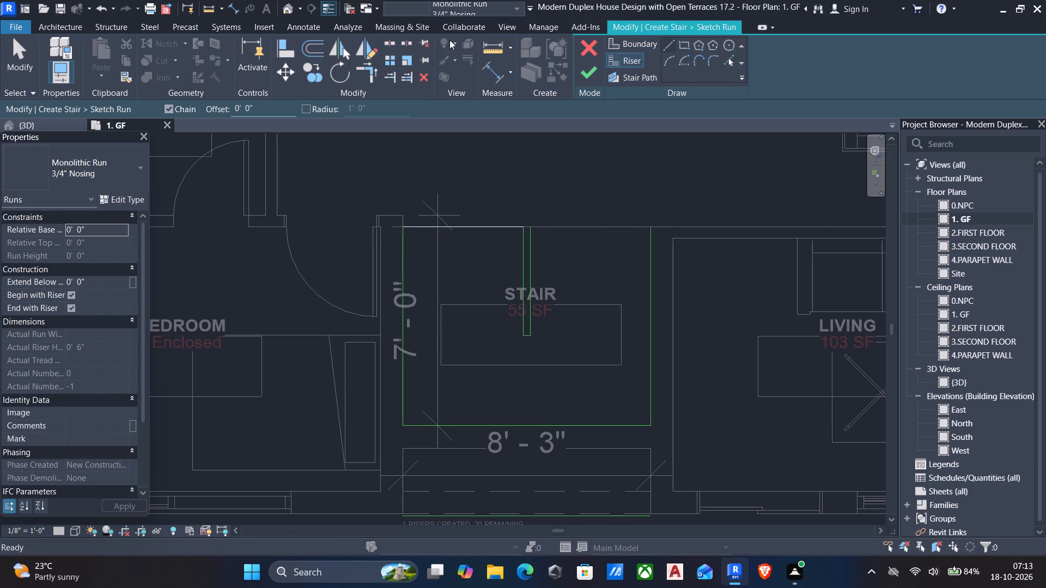
pyautogui.click(313, 46)
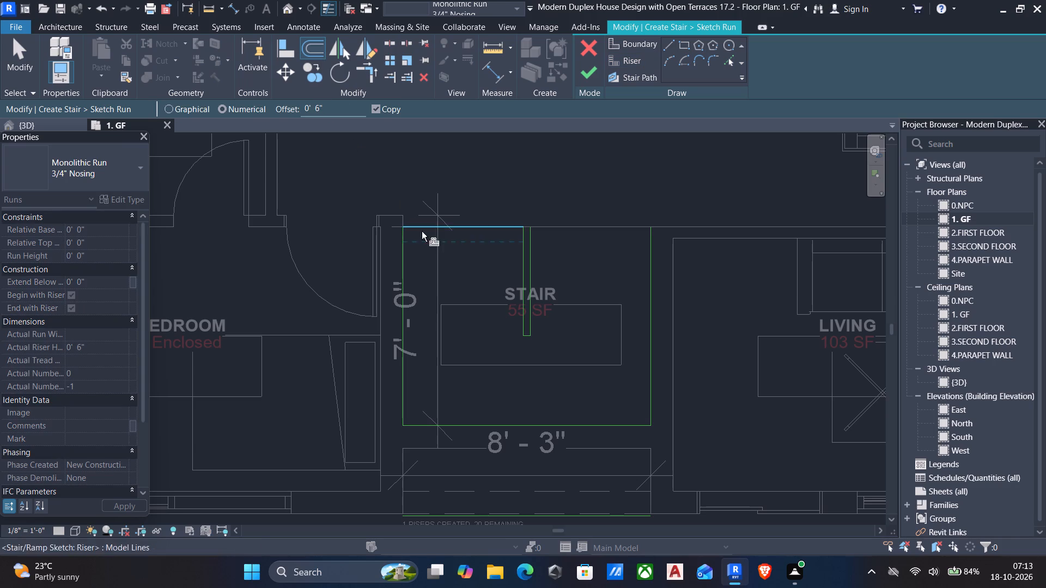
pyautogui.click(461, 230)
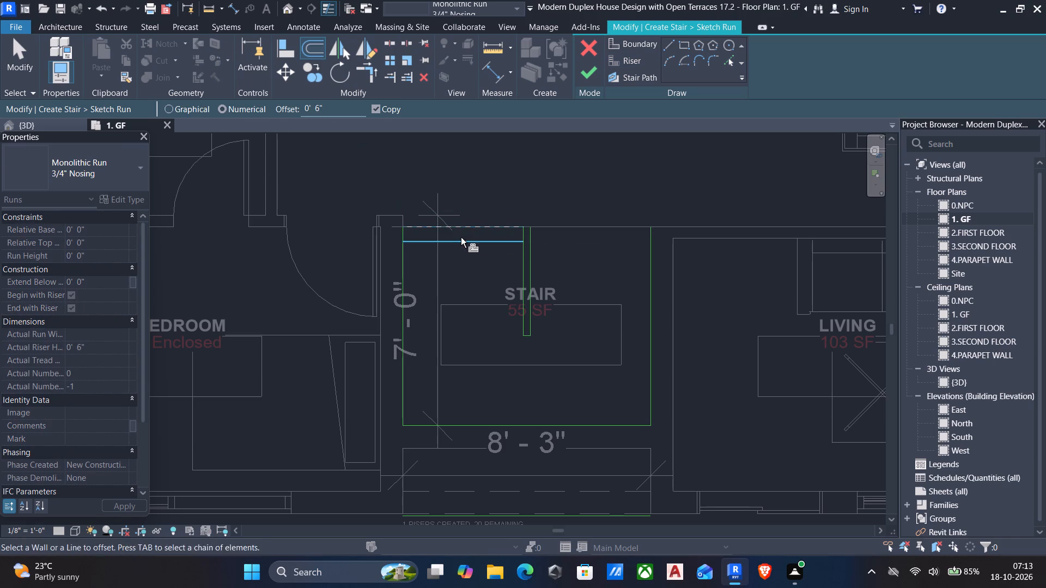
pyautogui.click(461, 244)
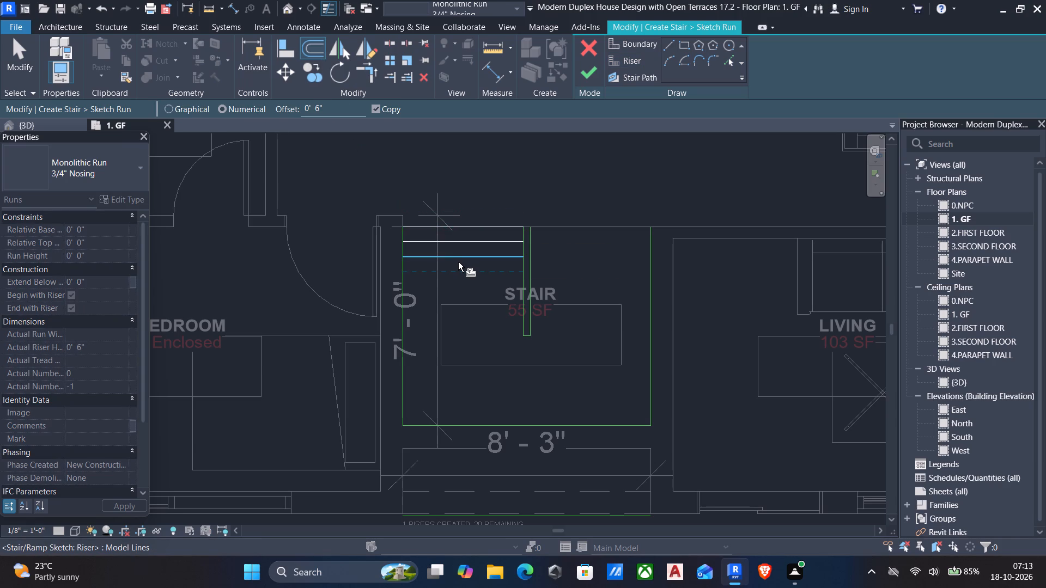
pyautogui.click(459, 262)
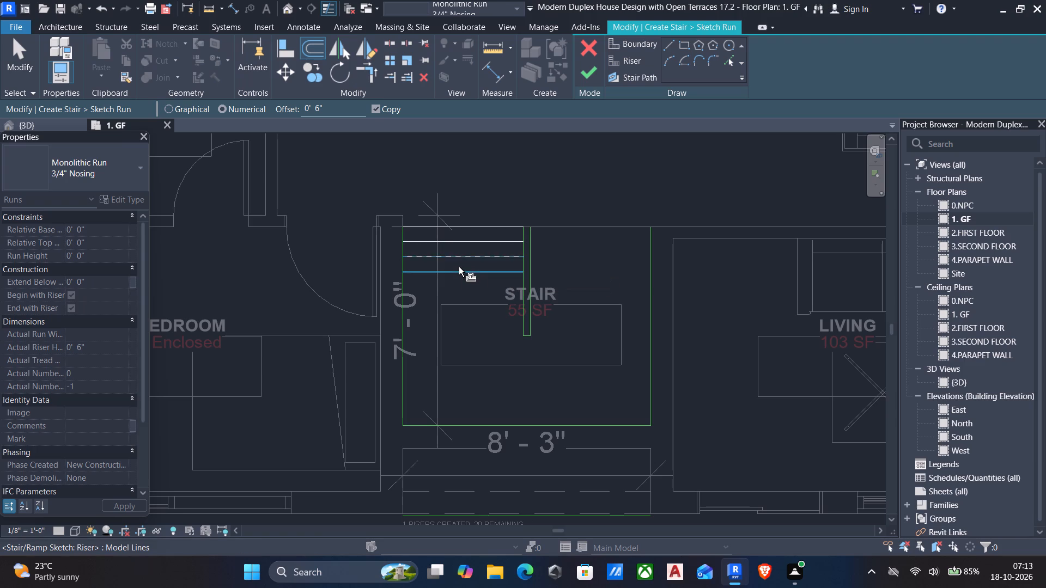
pyautogui.click(458, 273)
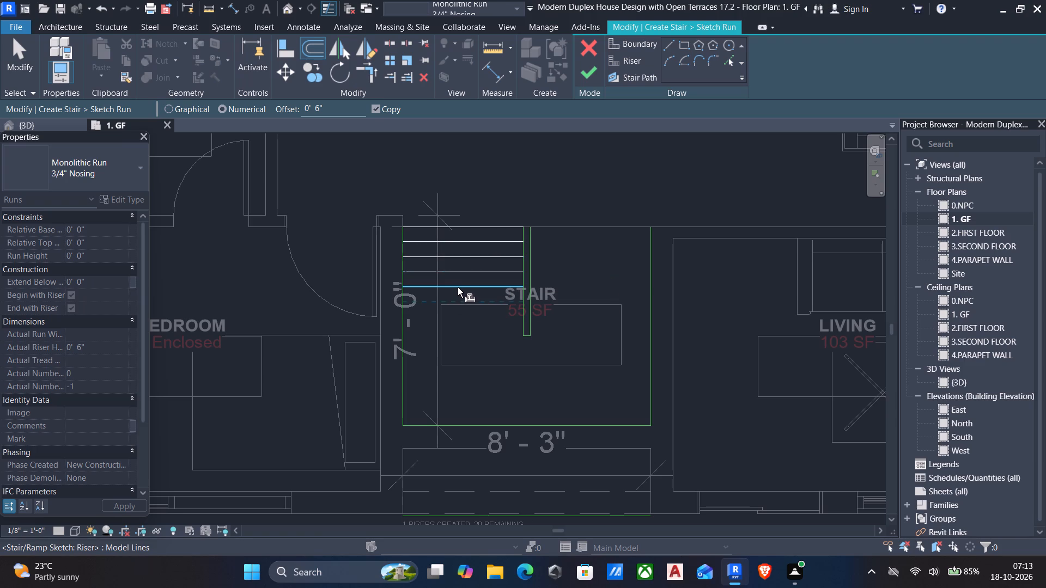
pyautogui.click(458, 287)
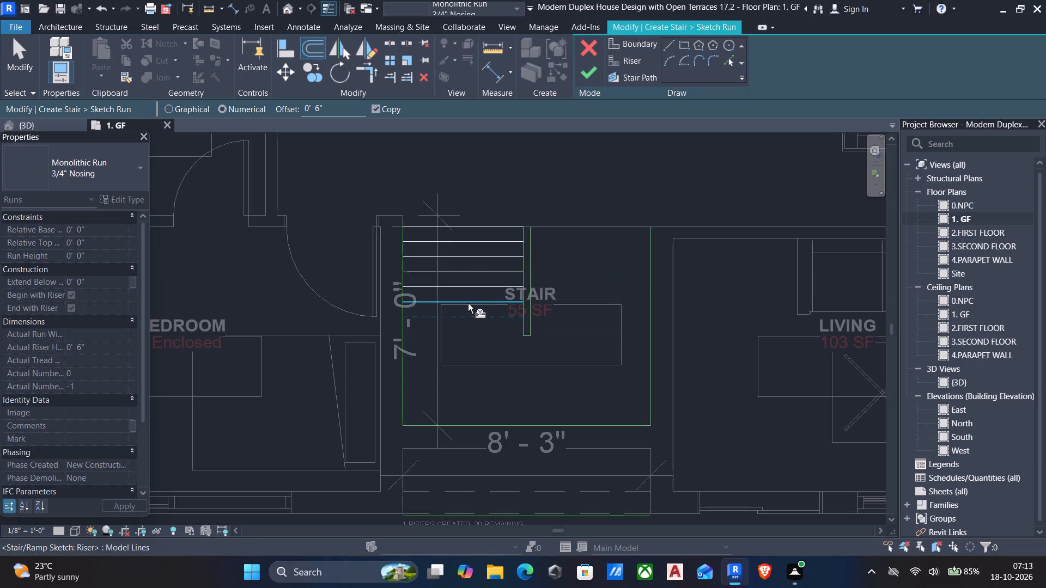
pyautogui.click(468, 304)
pyautogui.click(469, 318)
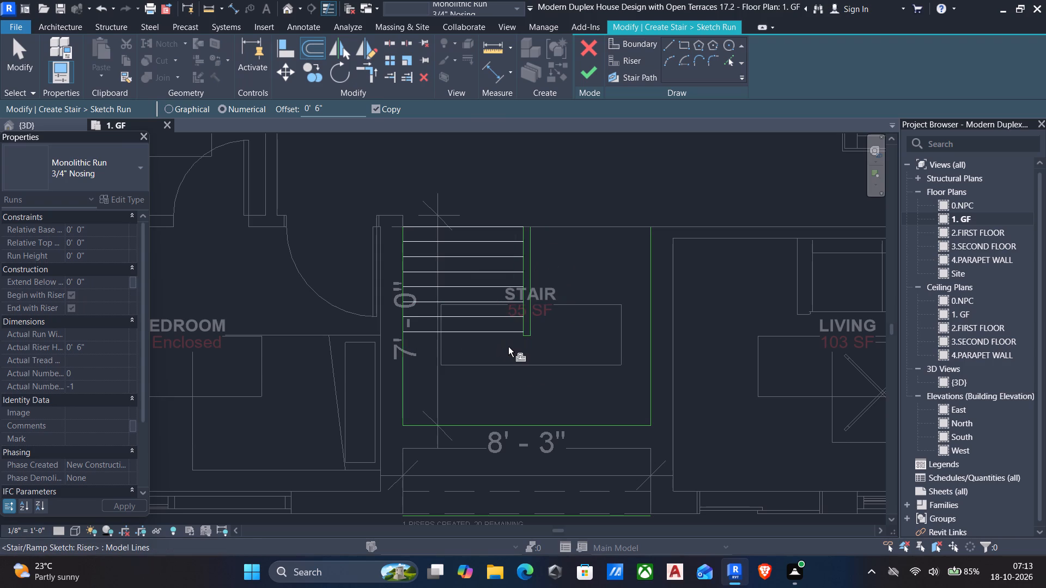
# Examine the left flight's risers and the riser count note below the stair in the ground floor plan.
pyautogui.scroll(-13, 522, 372)
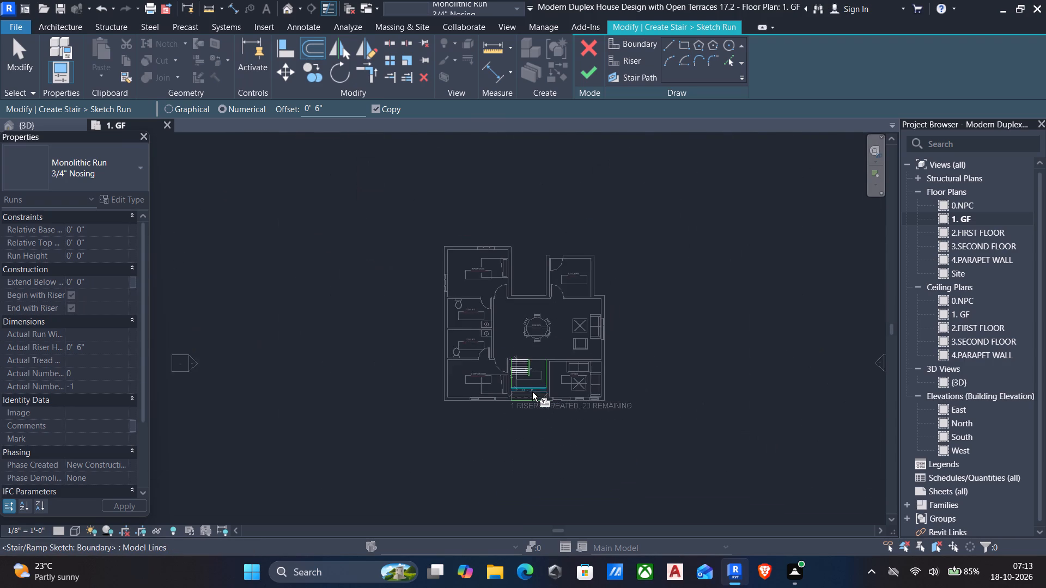
pyautogui.scroll(-4, 532, 392)
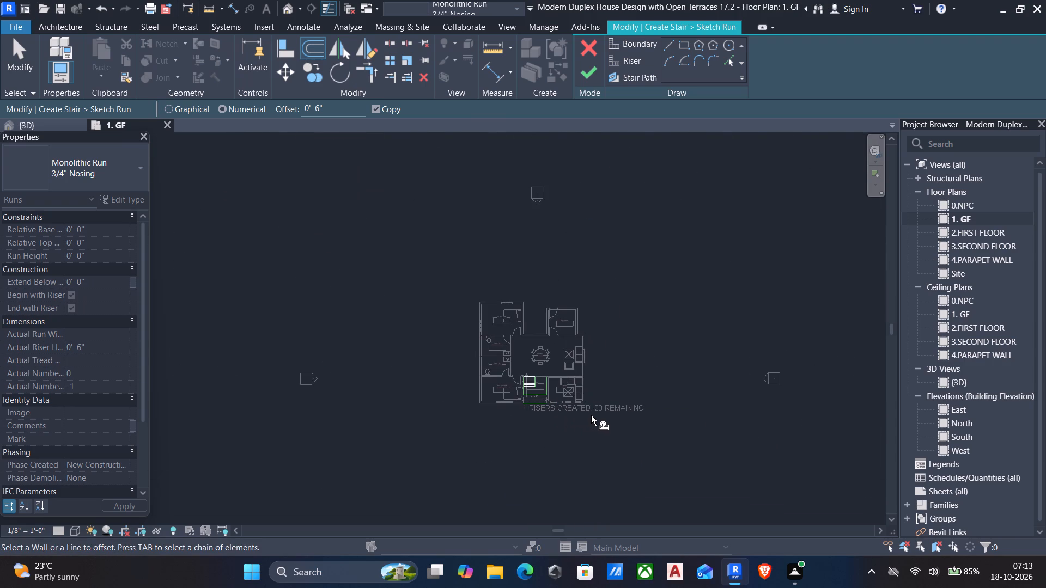
pyautogui.scroll(9, 587, 409)
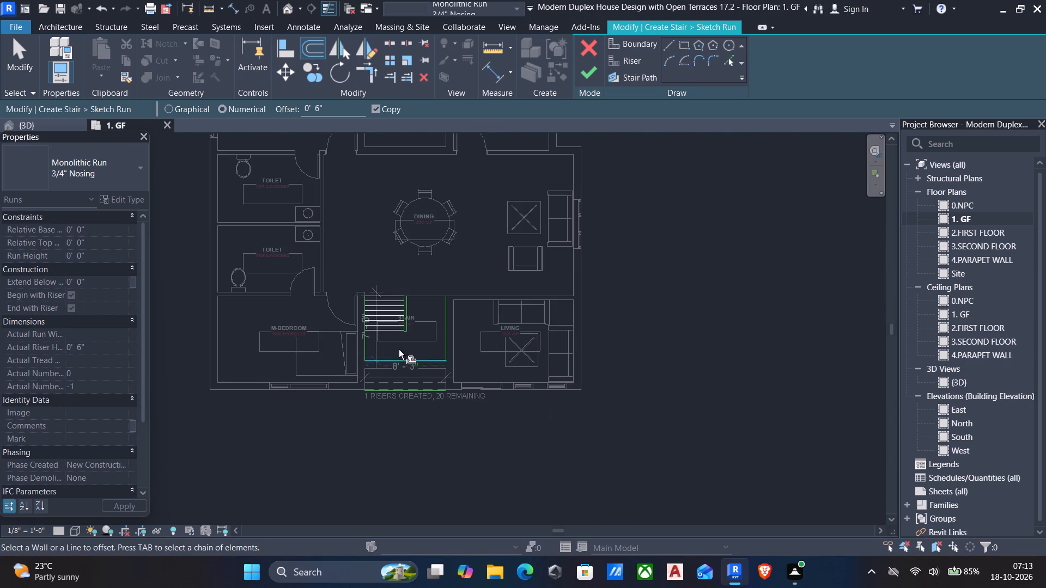
pyautogui.scroll(10, 390, 326)
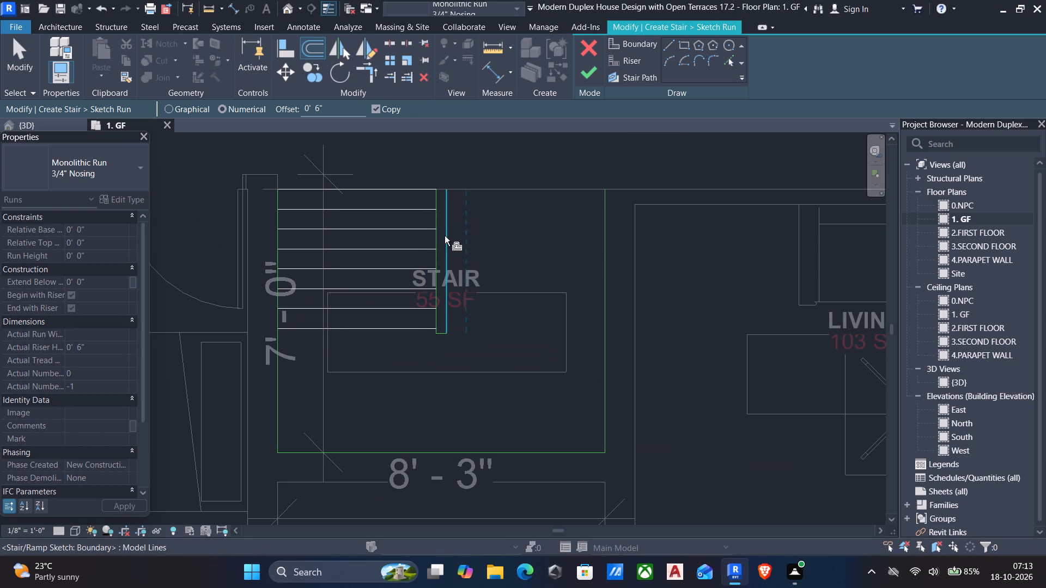
pyautogui.press('Escape')
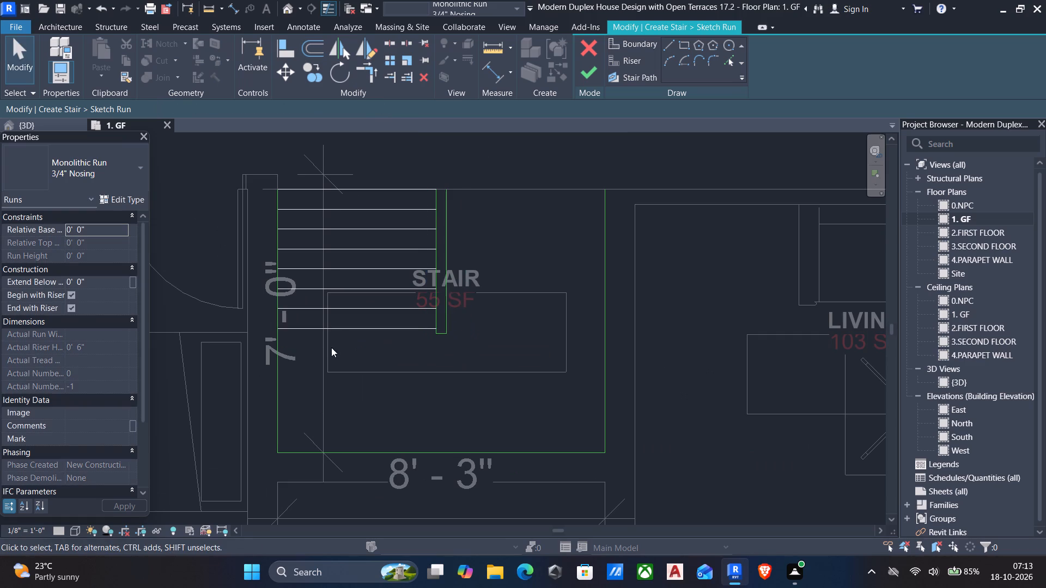
pyautogui.press('Escape')
# Copy all eight left-flight risers horizontally by 4' 3" with Constrain on, from the outer boundary to the right flight's inner boundary line.
pyautogui.moveTo(375, 347); pyautogui.dragTo(344, 188)
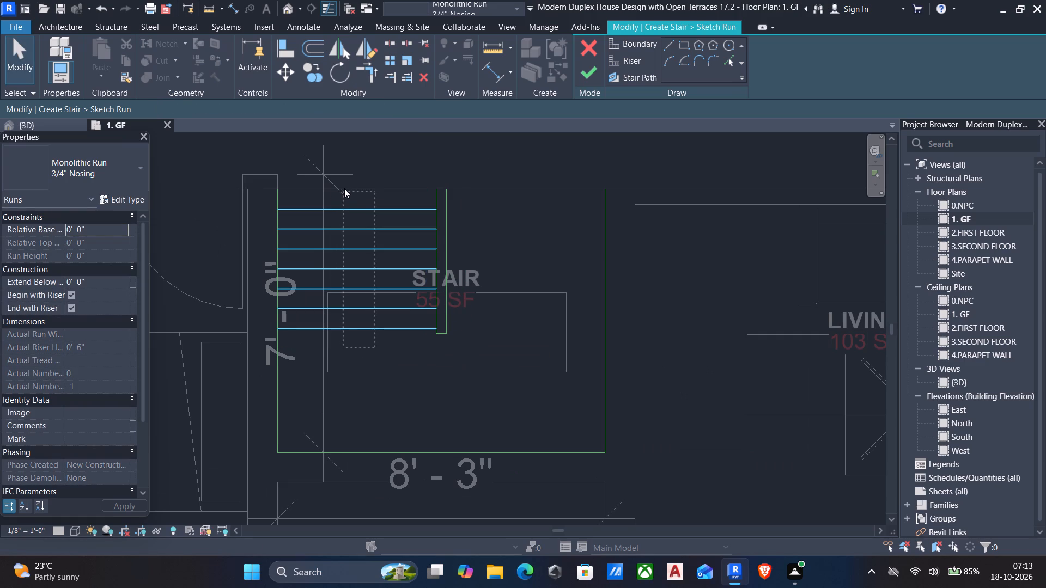
pyautogui.moveTo(344, 188); pyautogui.dragTo(345, 186)
pyautogui.write('co')
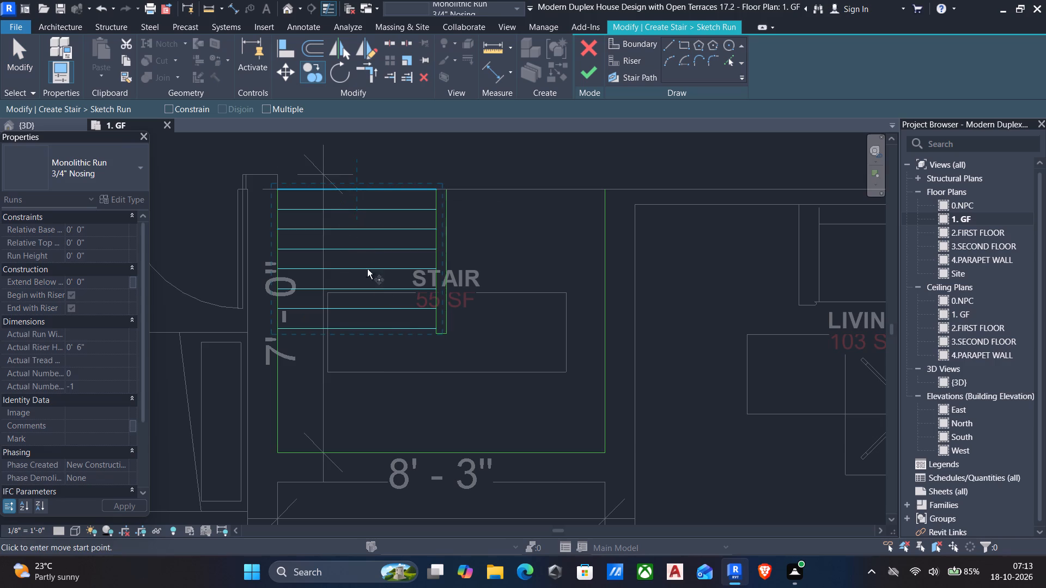
pyautogui.scroll(5, 430, 336)
pyautogui.scroll(-4, 382, 328)
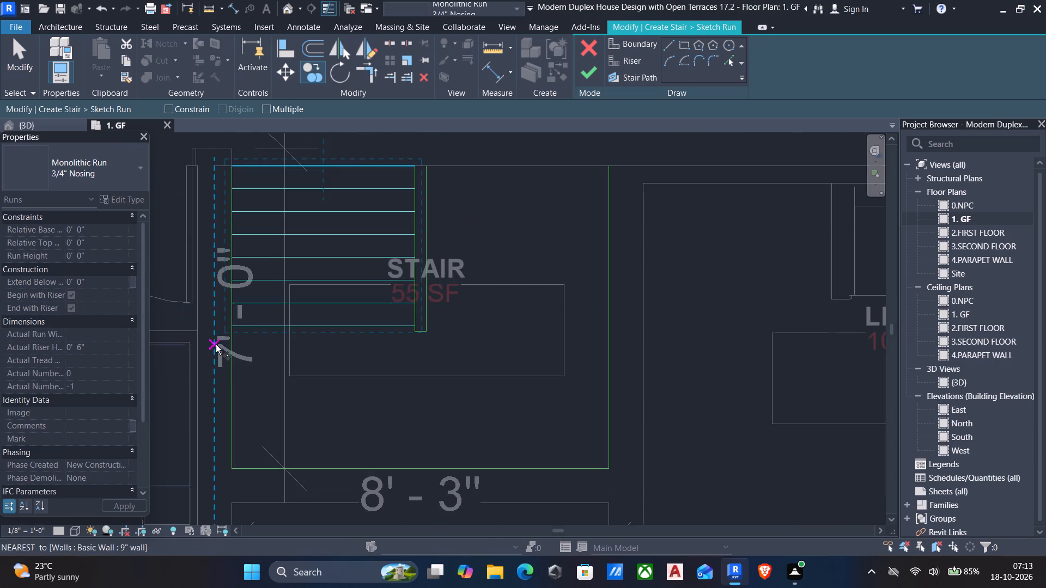
pyautogui.scroll(4, 216, 345)
pyautogui.scroll(5, 254, 314)
pyautogui.click(234, 304)
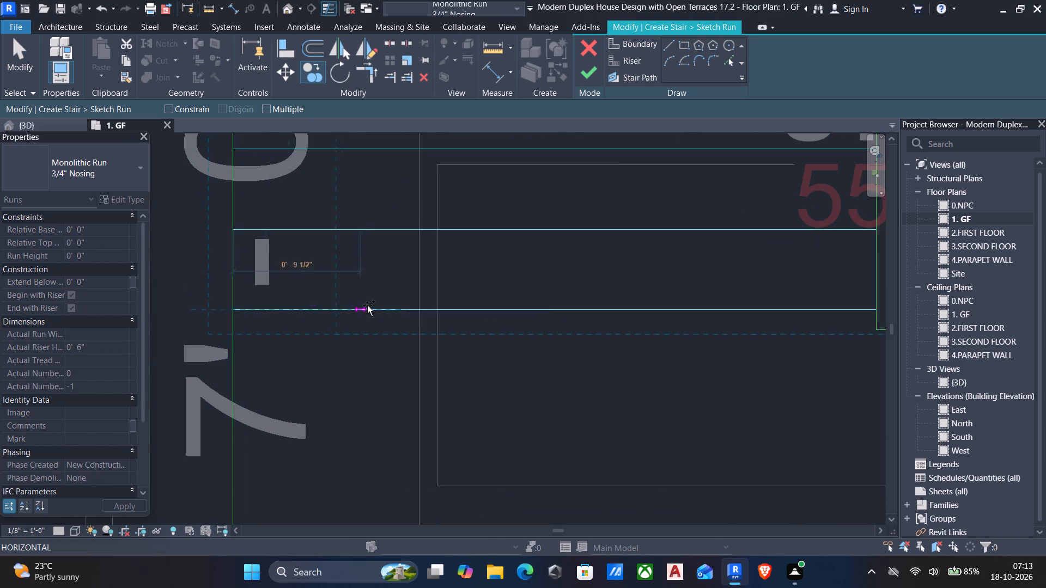
pyautogui.scroll(-4, 369, 305)
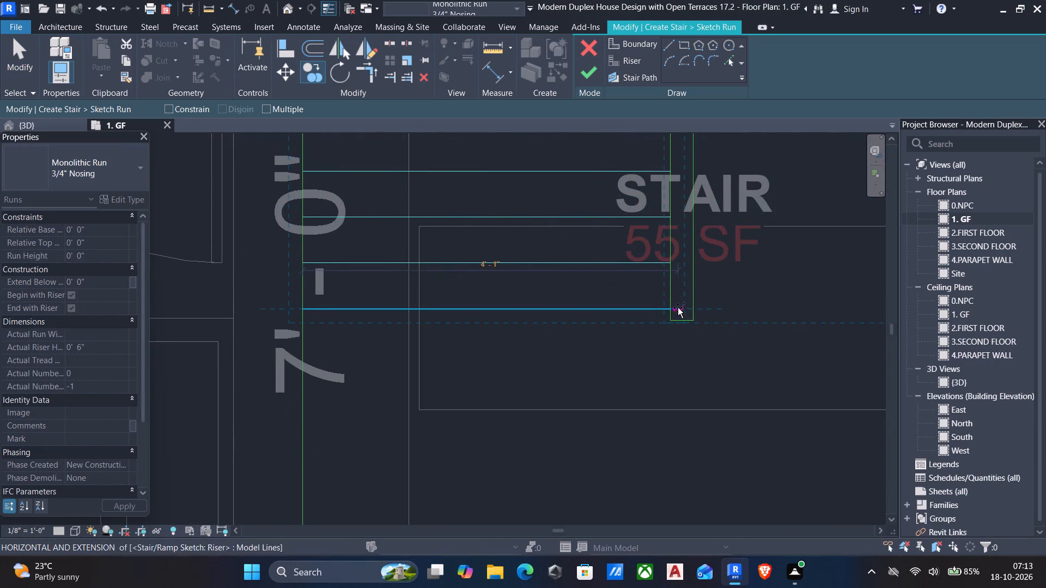
pyautogui.moveTo(678, 308); pyautogui.dragTo(648, 330, button='middle')
pyautogui.scroll(-5, 643, 336)
pyautogui.moveTo(483, 405); pyautogui.dragTo(479, 368, button='middle')
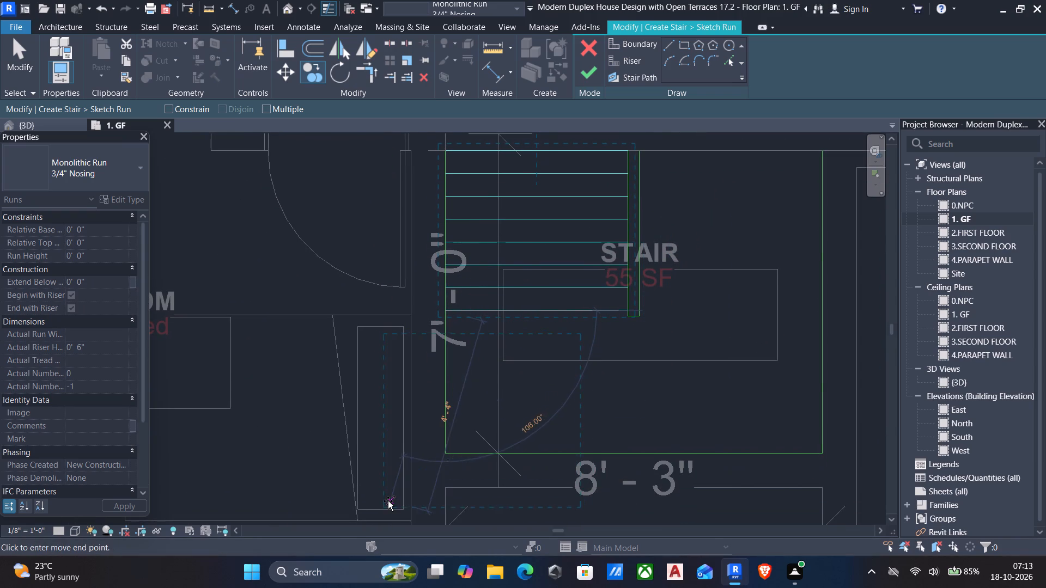
pyautogui.scroll(4, 662, 325)
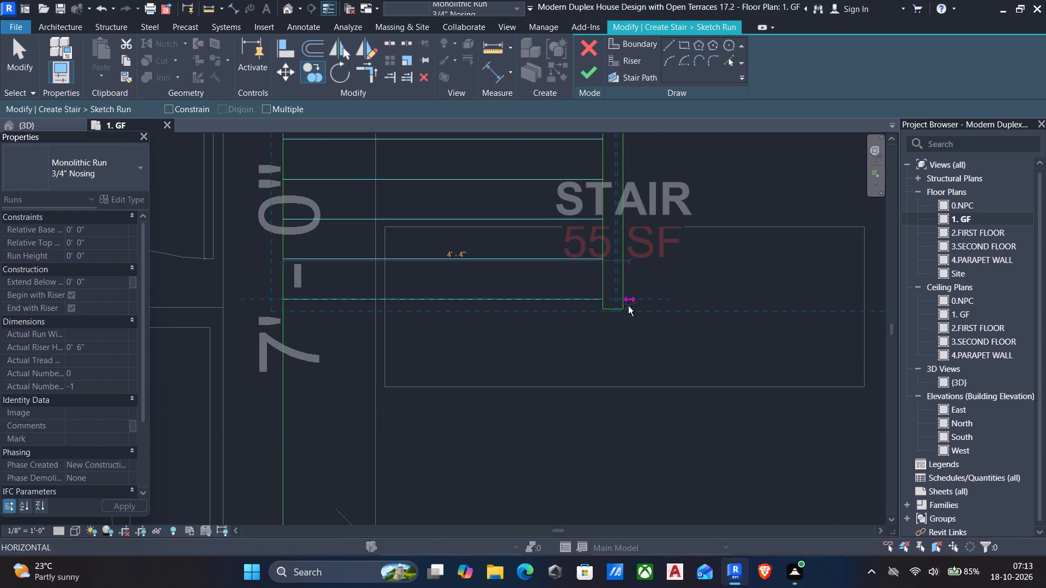
pyautogui.click(166, 106)
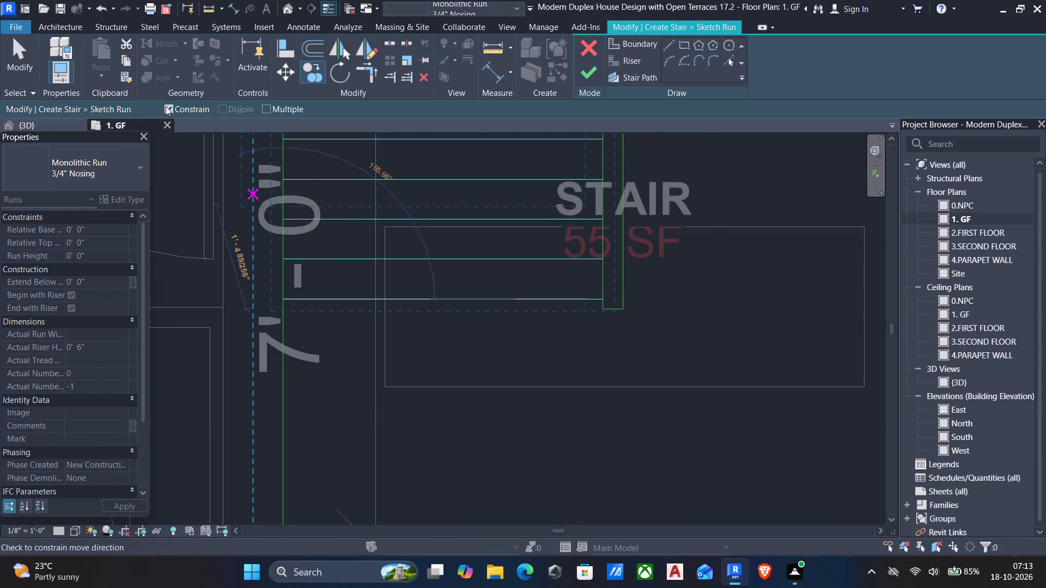
pyautogui.scroll(4, 623, 294)
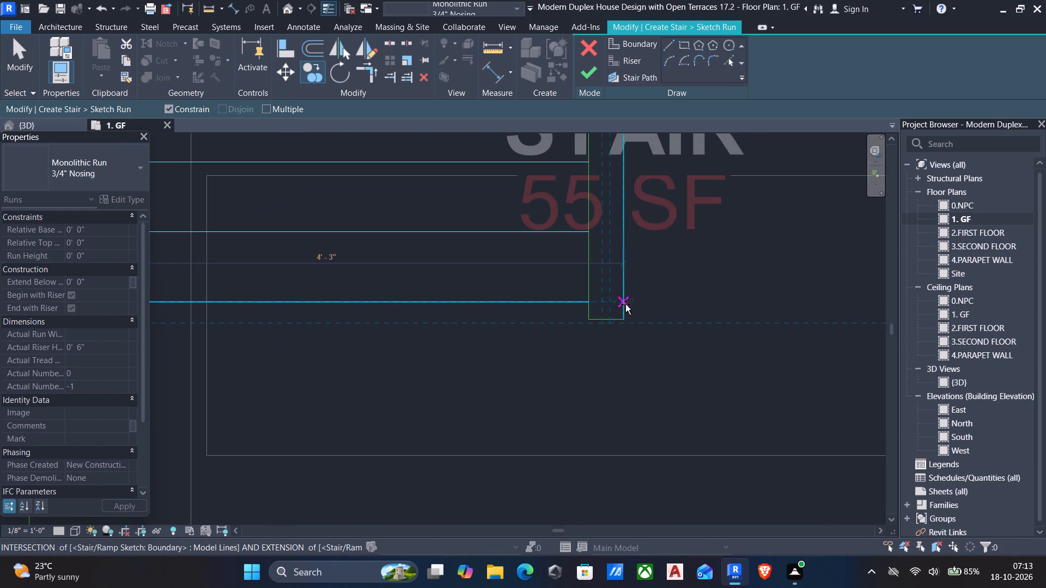
pyautogui.scroll(5, 623, 300)
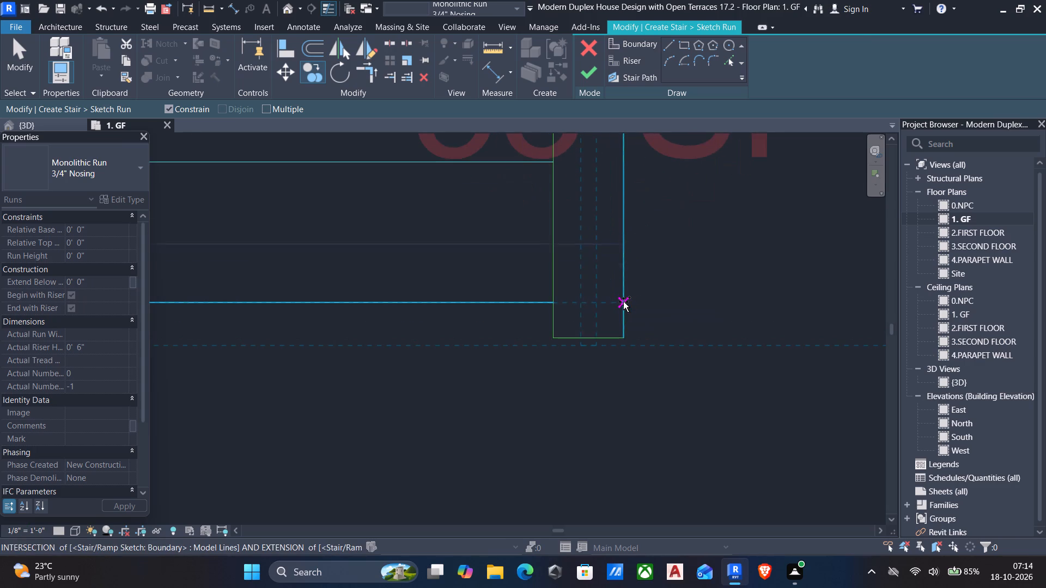
# Place the copy of the selected risers on the other side of the stair's centre gap to form the opposite flight.
pyautogui.click(628, 298)
pyautogui.scroll(-9, 633, 308)
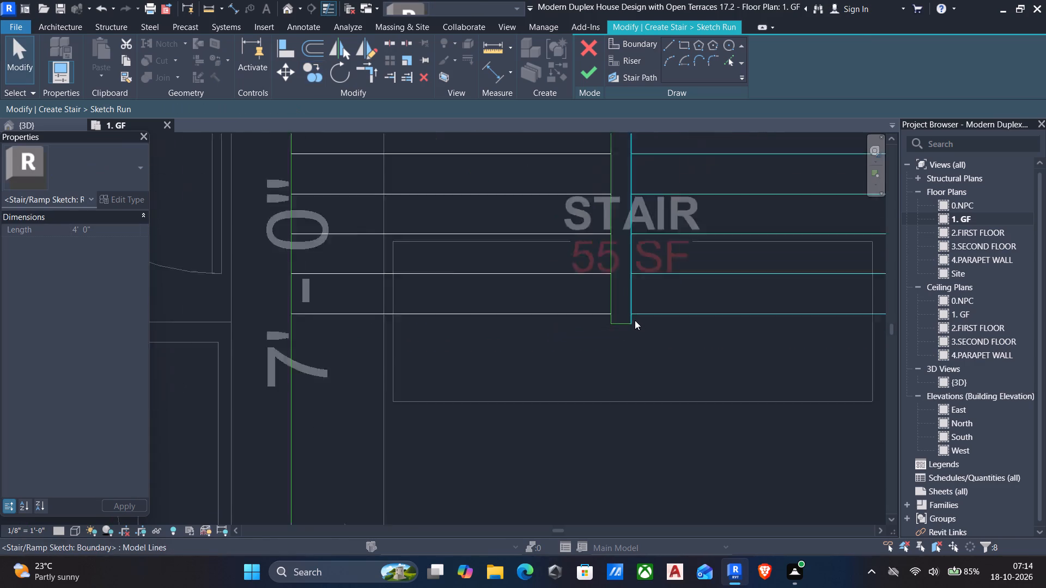
pyautogui.scroll(-8, 635, 320)
pyautogui.press('Escape')
# Check the riser layout of both flights and the riser count in the stair sketch.
pyautogui.scroll(-10, 635, 322)
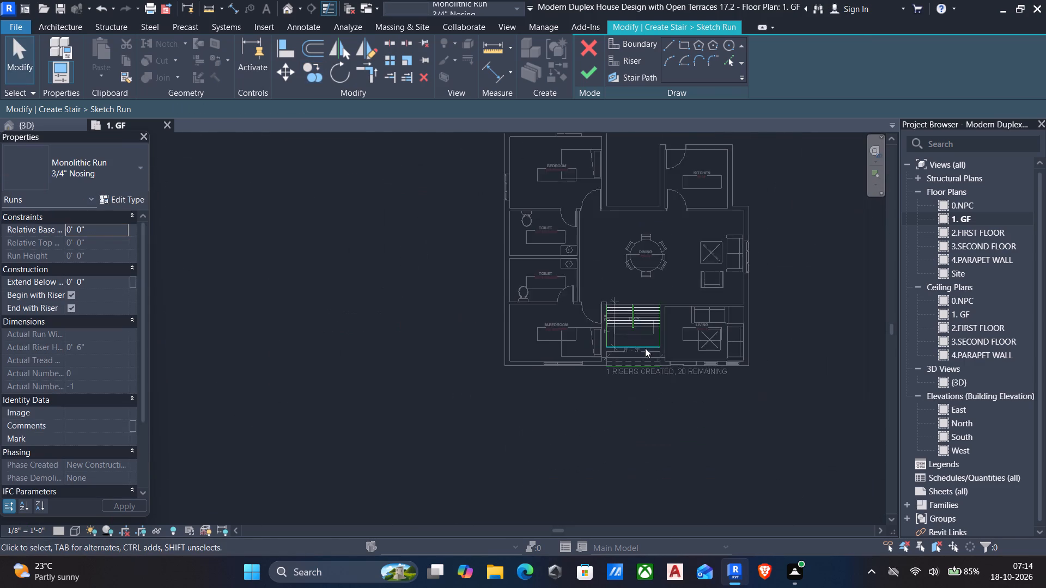
pyautogui.scroll(-5, 646, 352)
pyautogui.scroll(-3, 691, 384)
pyautogui.moveTo(721, 391); pyautogui.dragTo(647, 452, button='middle')
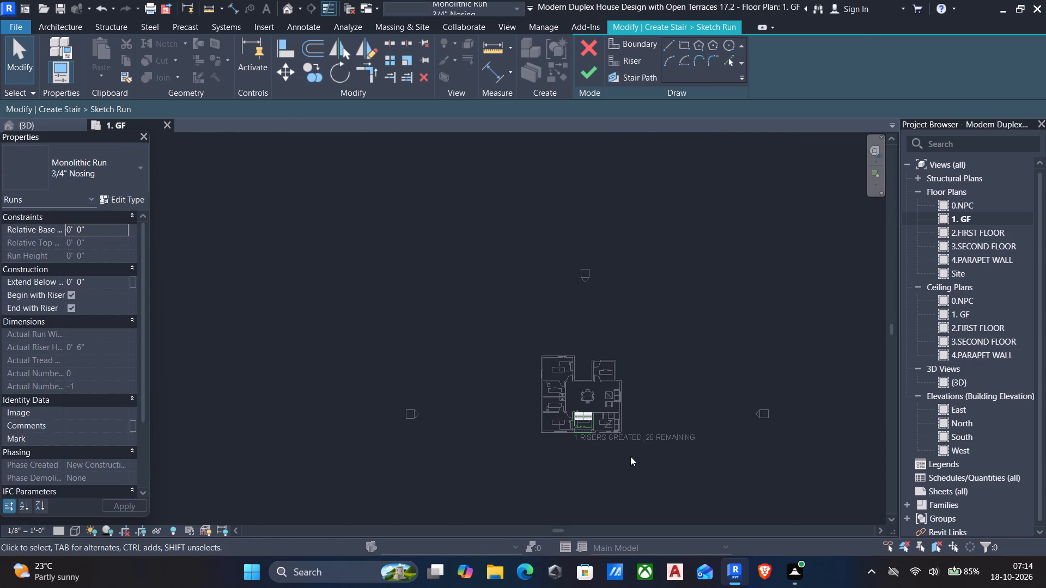
pyautogui.scroll(5, 611, 422)
pyautogui.scroll(17, 564, 423)
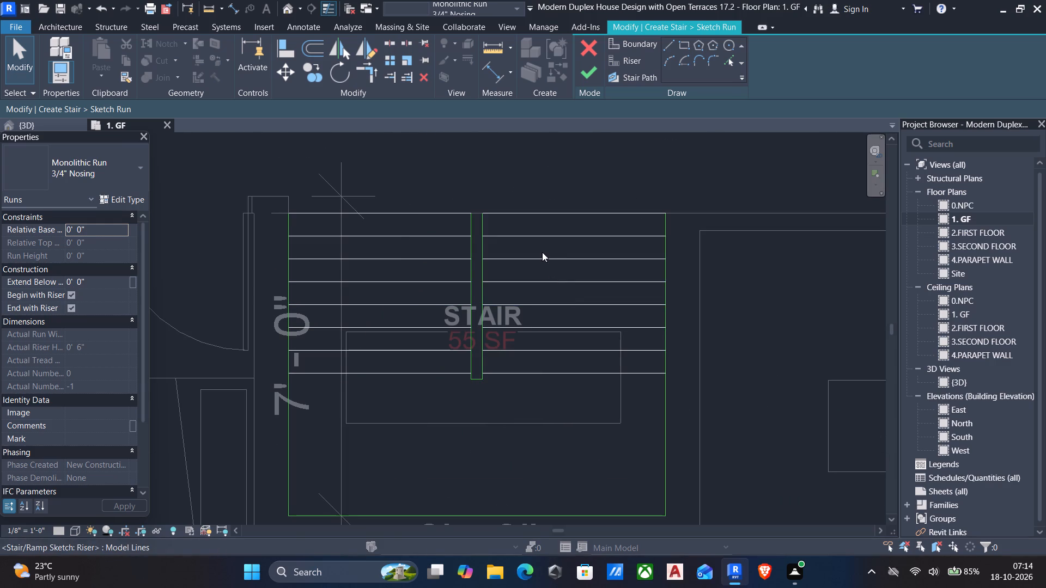
pyautogui.scroll(-3, 492, 385)
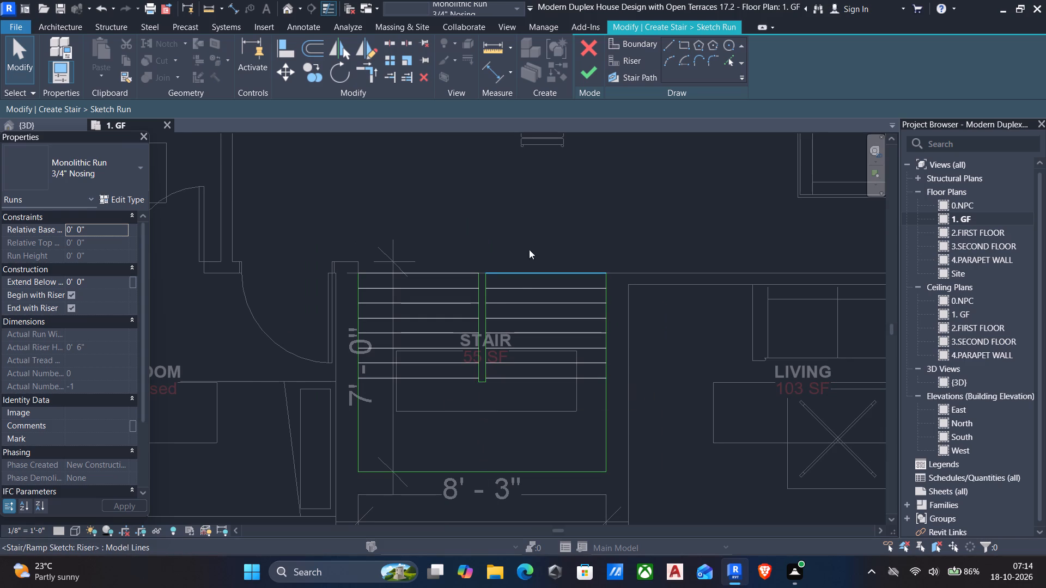
# Offset the left flight's lowest riser by 6" three times toward the landing, keeping copies, to add three risers.
pyautogui.click(638, 58)
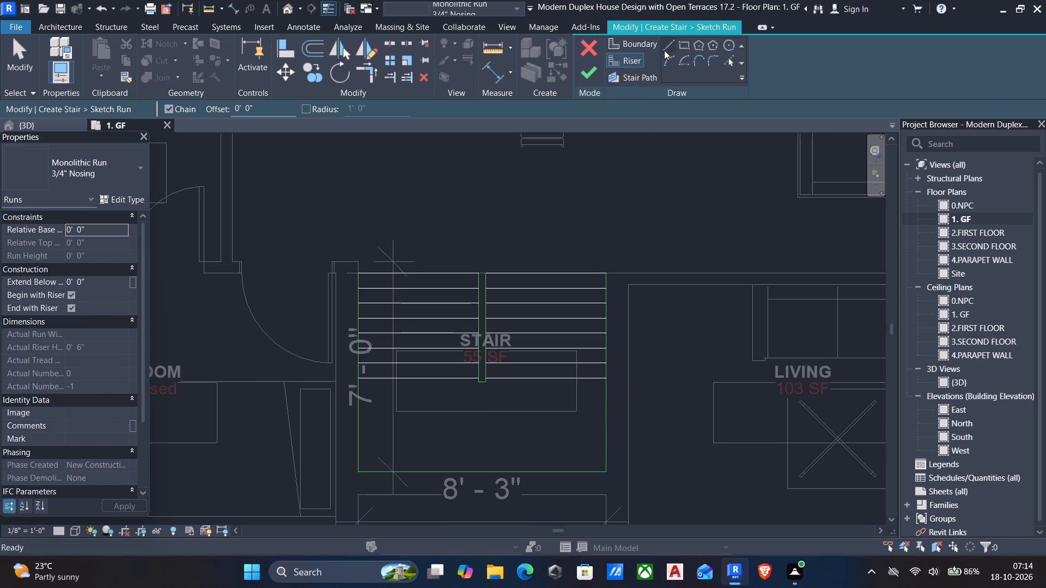
pyautogui.click(666, 48)
pyautogui.moveTo(432, 474); pyautogui.dragTo(463, 324, button='middle')
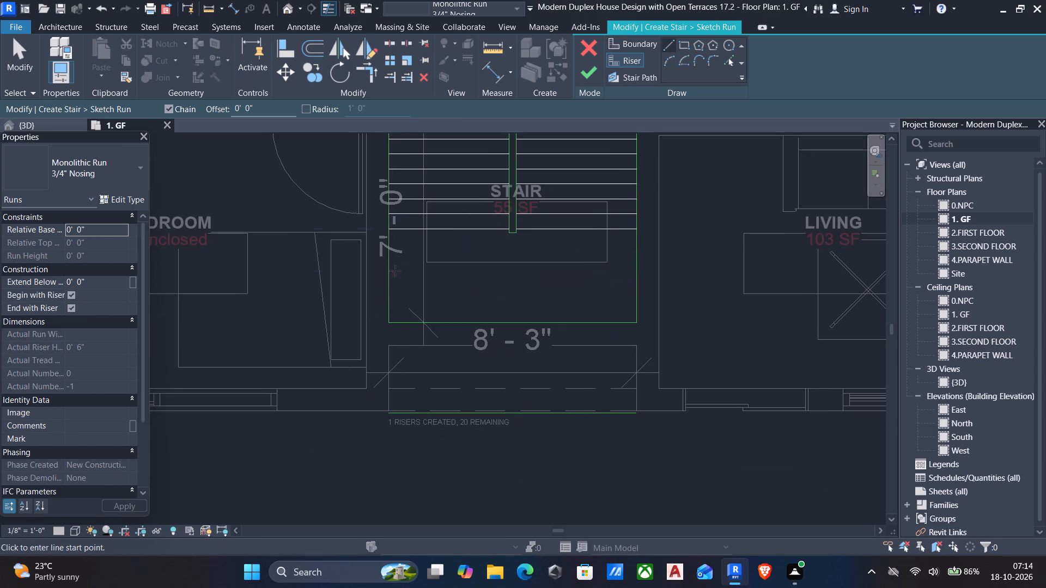
pyautogui.scroll(4, 372, 259)
pyautogui.scroll(4, 631, 216)
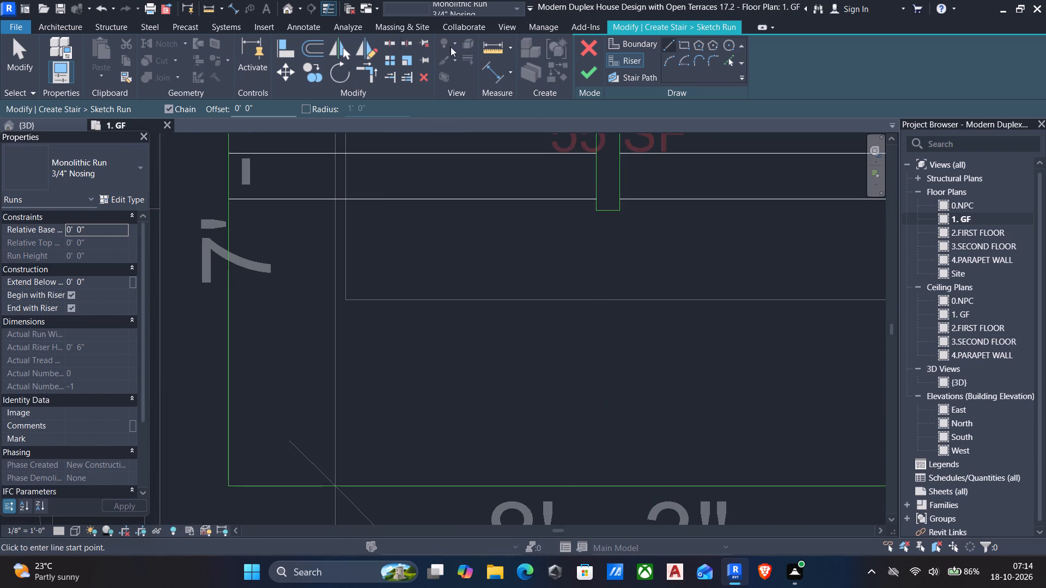
pyautogui.click(323, 51)
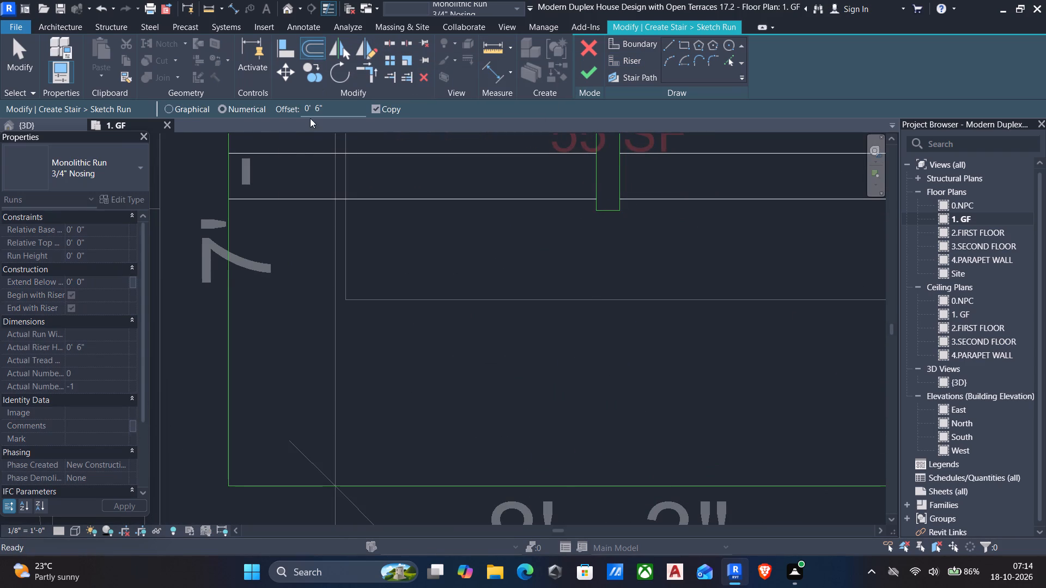
pyautogui.click(441, 201)
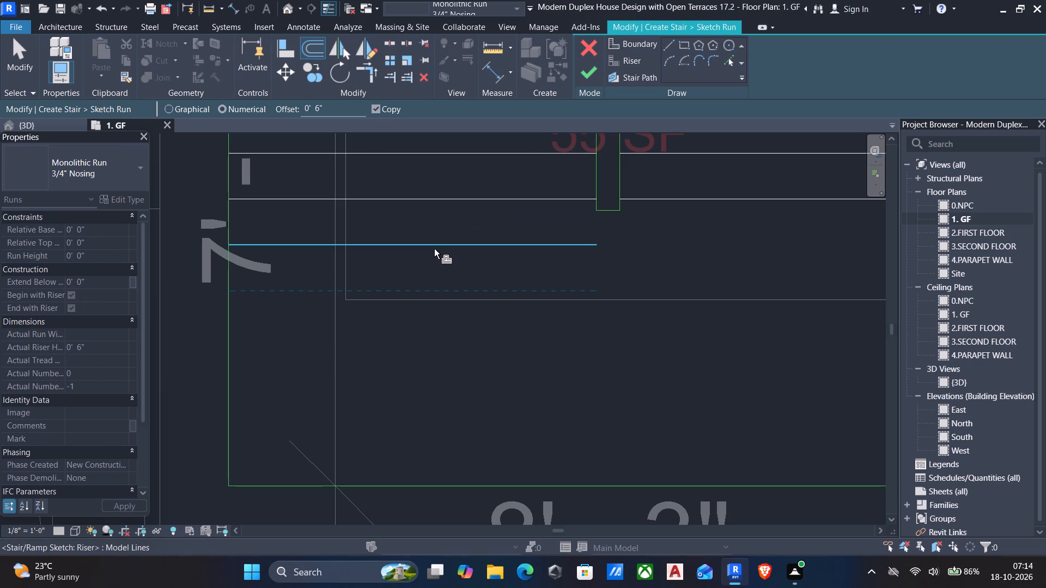
pyautogui.click(432, 249)
pyautogui.click(412, 295)
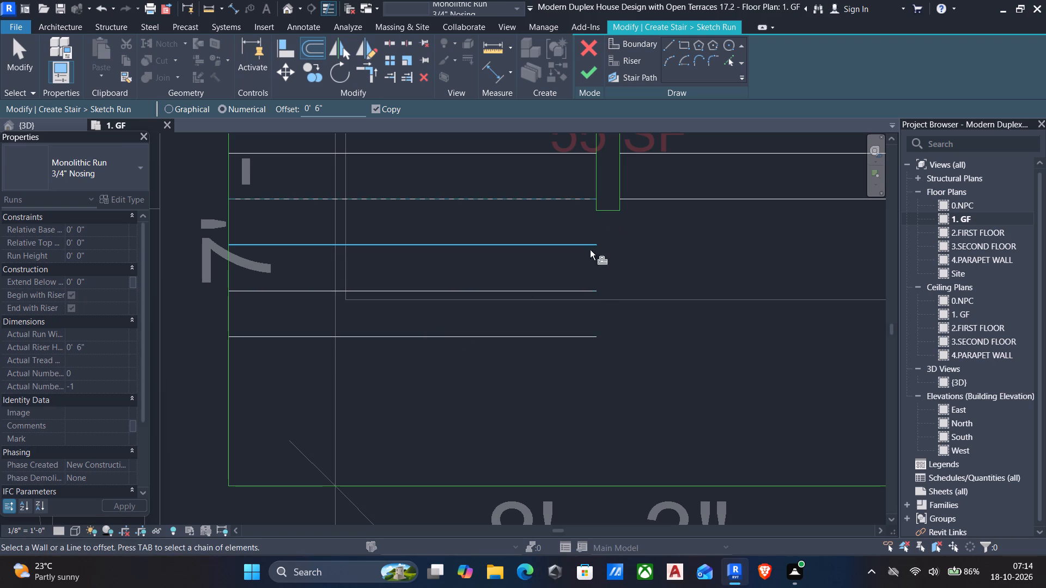
pyautogui.press('Escape')
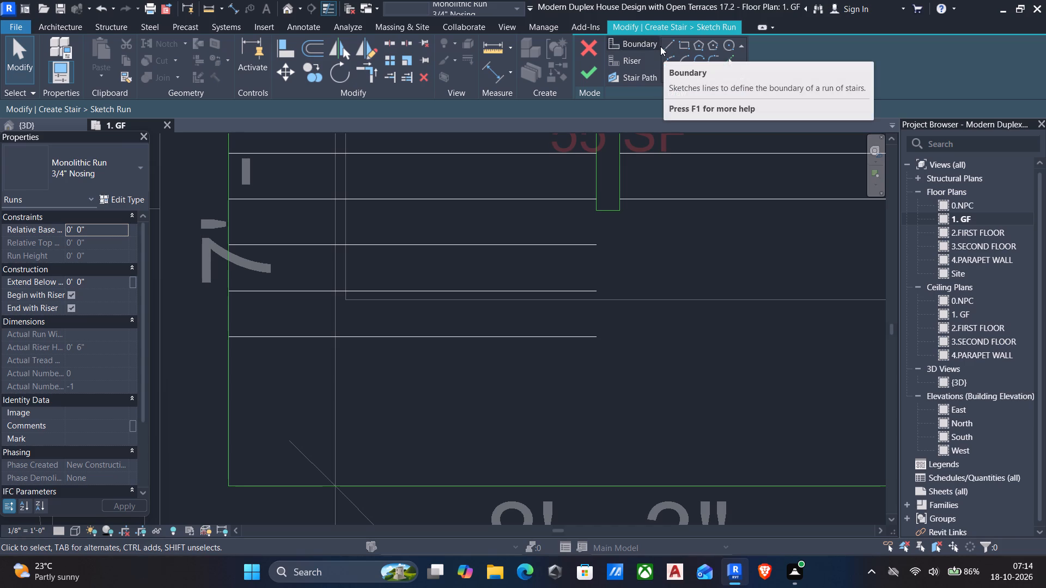
# Extend the left flight's inner boundary line to meet its new lowest riser with Trim/Extend to Corner.
pyautogui.scroll(-6, 660, 46)
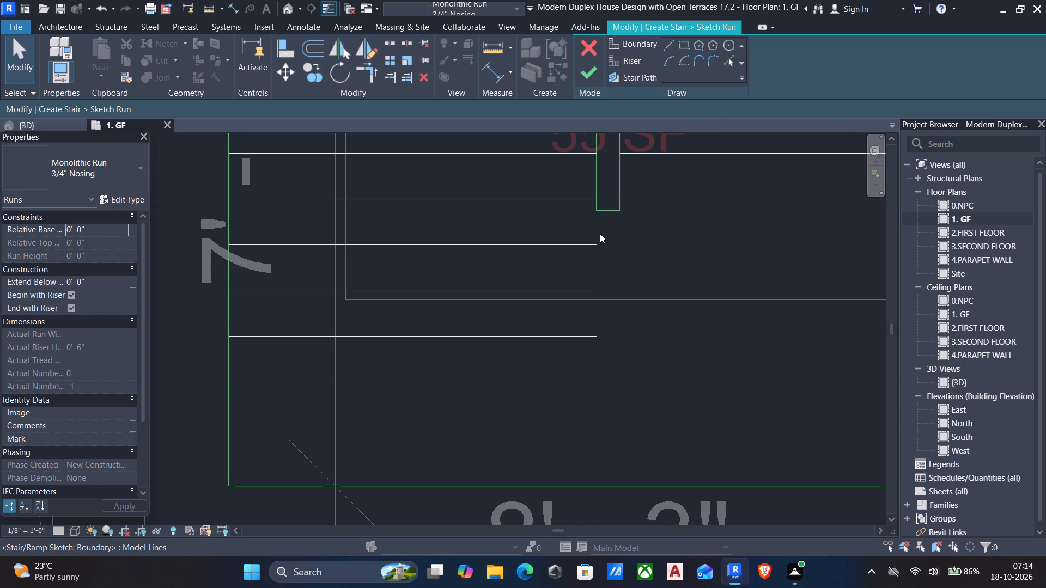
pyautogui.write('tr')
pyautogui.click(534, 334)
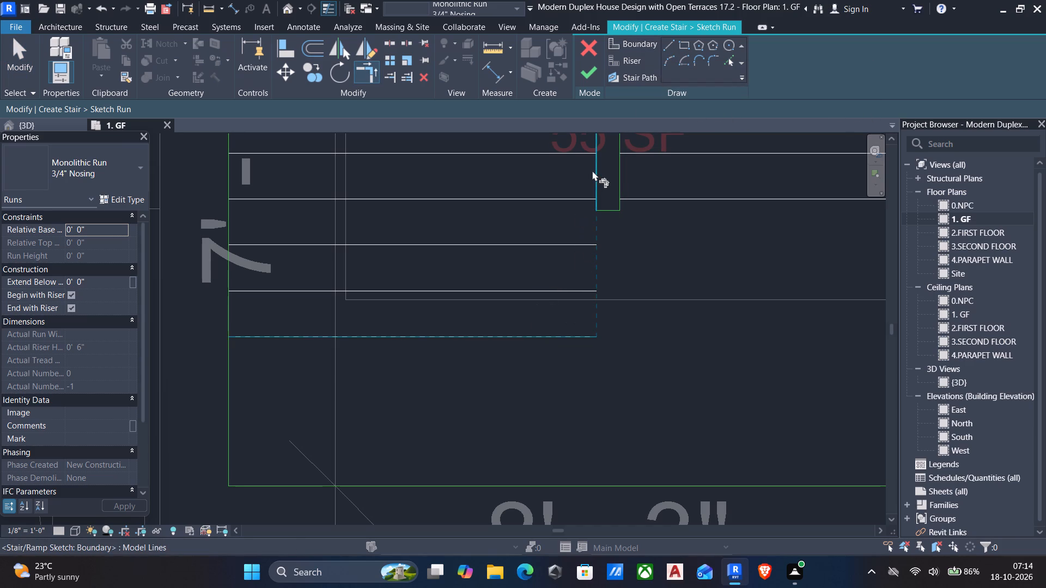
pyautogui.click(592, 170)
pyautogui.scroll(-6, 586, 272)
pyautogui.moveTo(586, 327); pyautogui.dragTo(475, 344, button='middle')
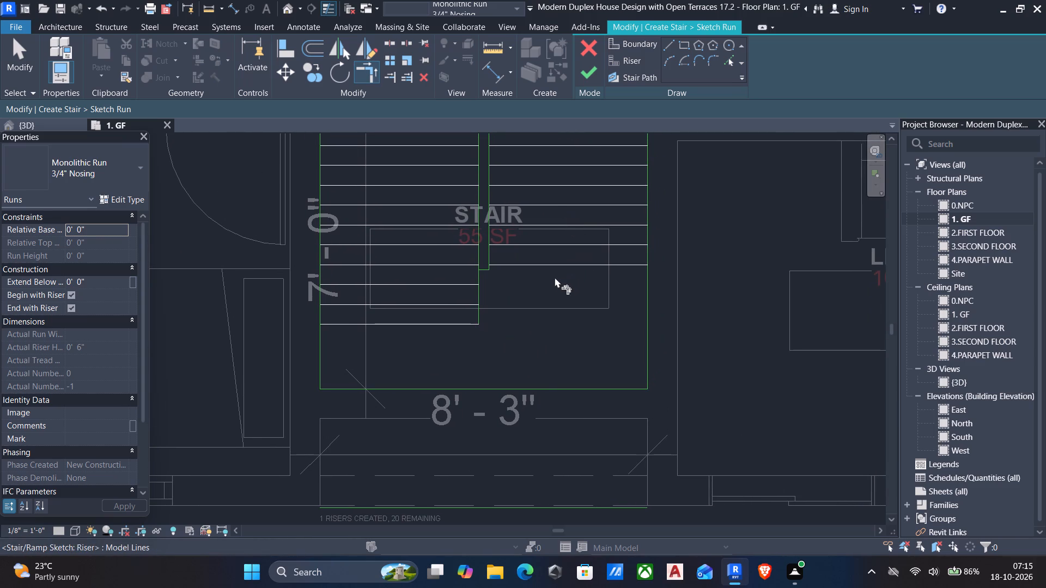
pyautogui.press('Escape')
pyautogui.press('Escape')
# Copy the three new left-flight risers across the centre gap into the right flight.
pyautogui.moveTo(442, 351); pyautogui.dragTo(428, 277)
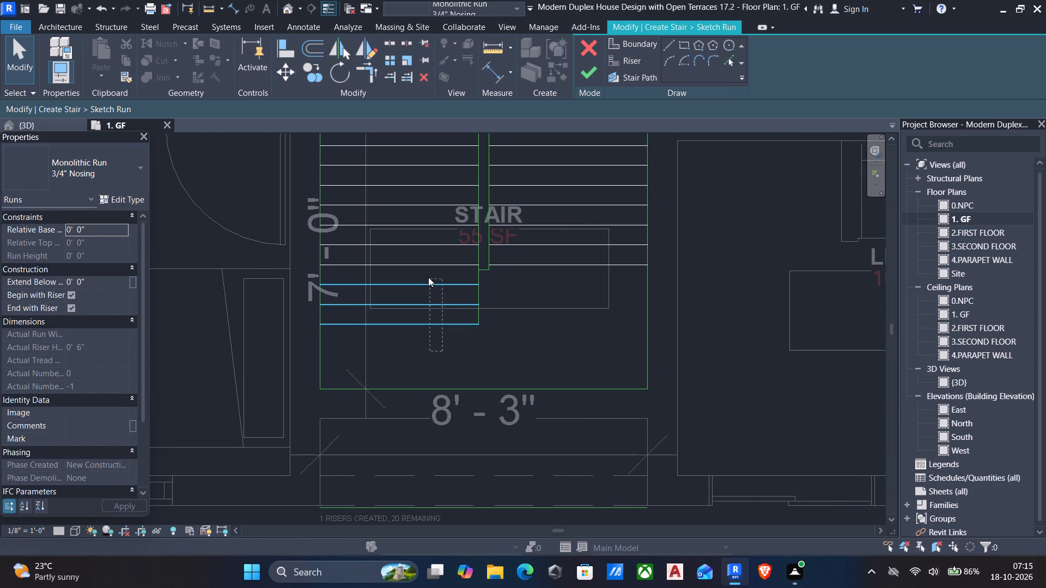
pyautogui.moveTo(428, 277); pyautogui.dragTo(420, 271)
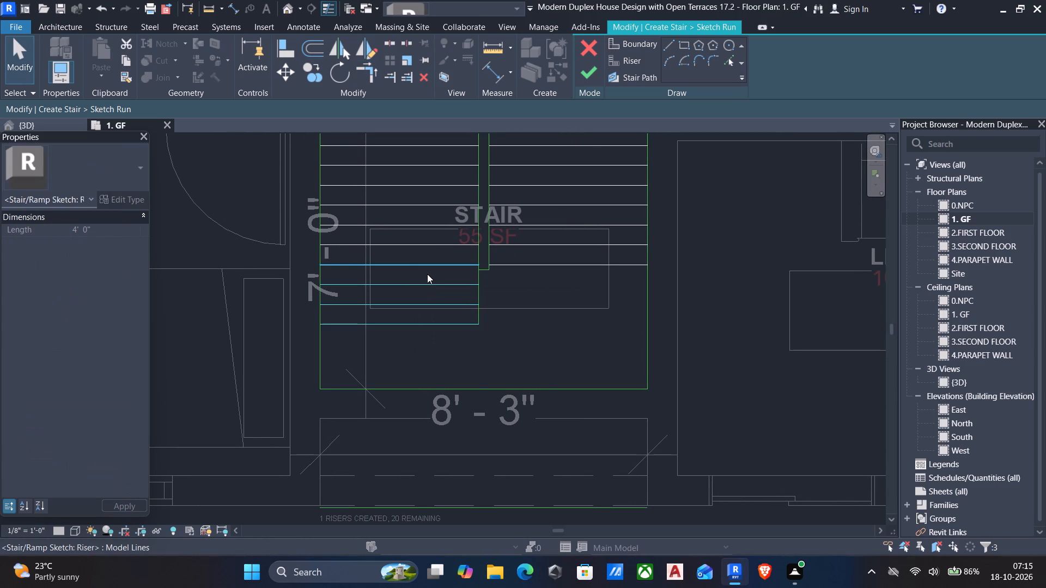
pyautogui.write('co')
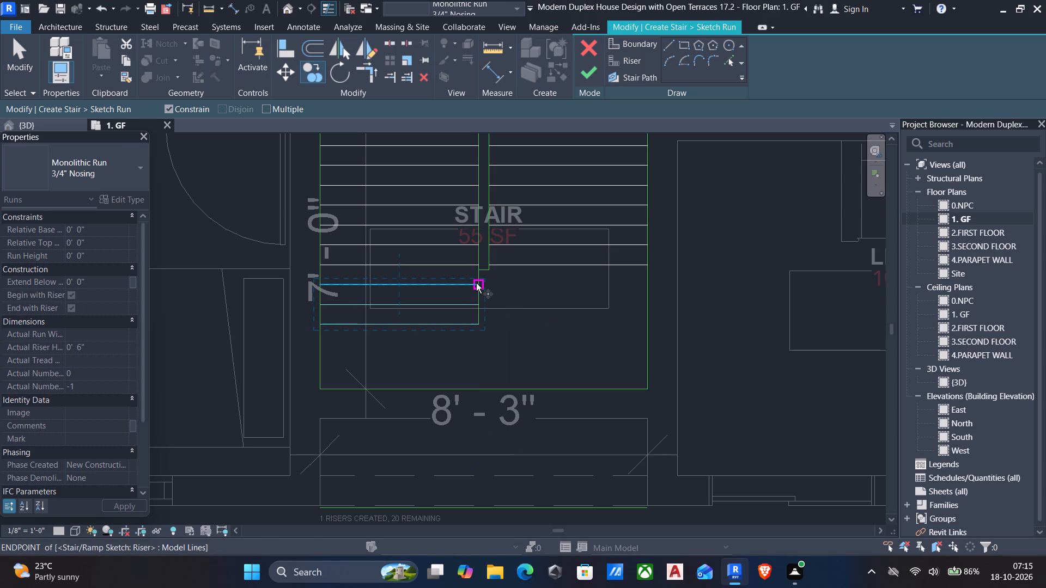
pyautogui.click(319, 282)
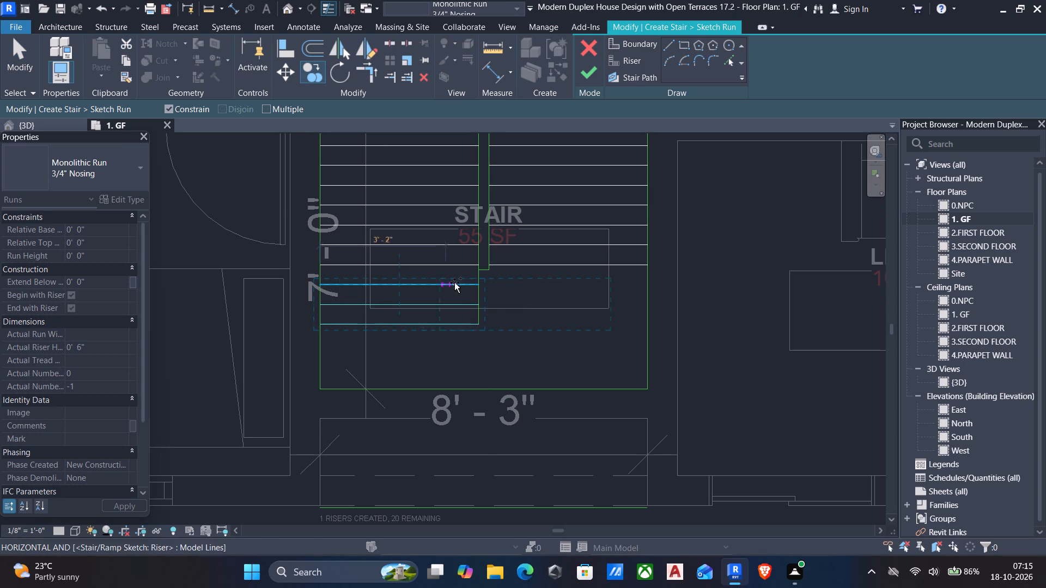
pyautogui.scroll(4, 503, 278)
pyautogui.click(484, 280)
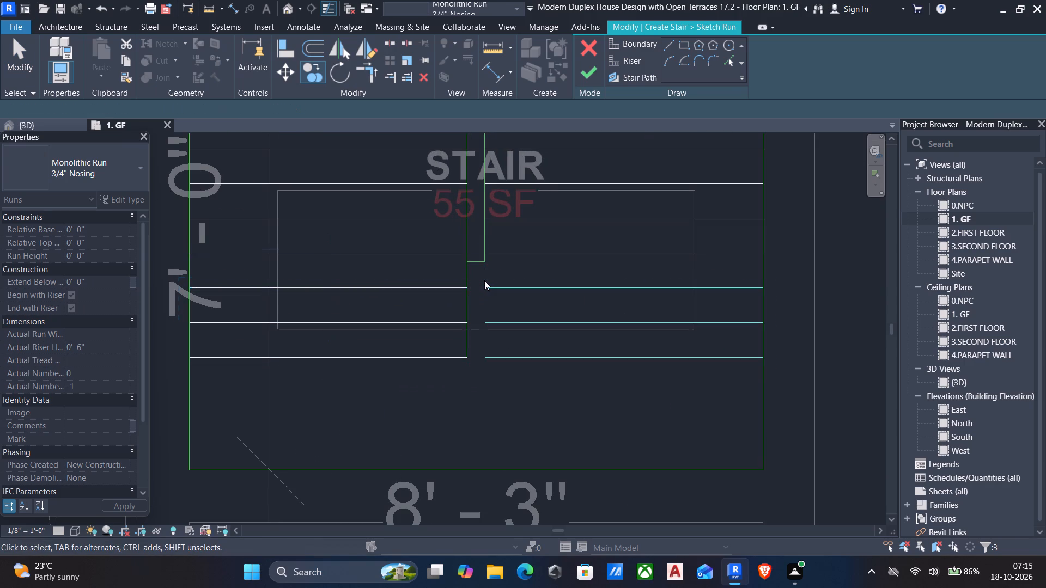
pyautogui.press('Escape')
# Extend the right flight's inner boundary line to its new lowest riser with Trim/Extend to Corner.
pyautogui.write('tr')
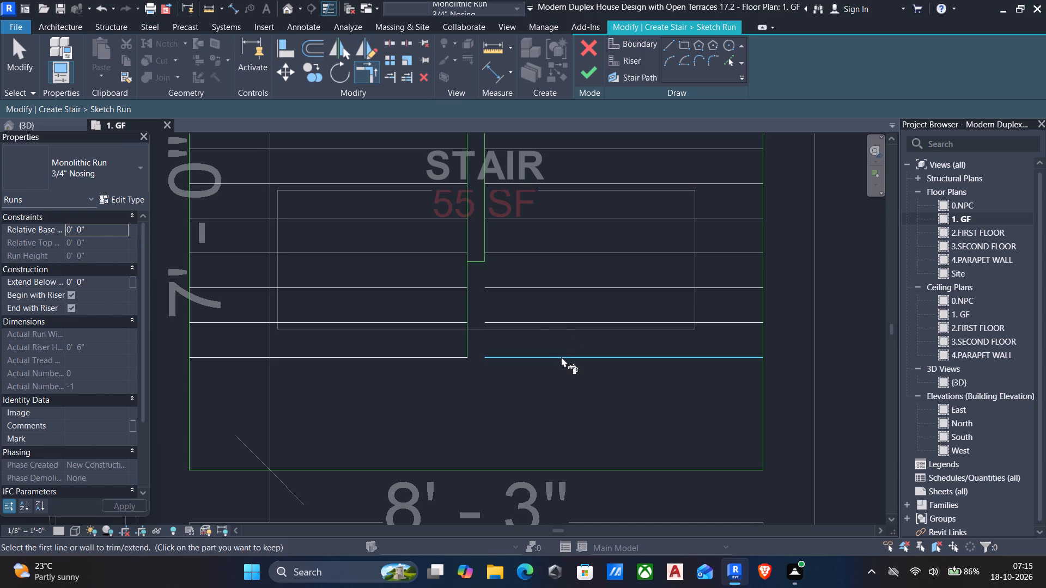
pyautogui.click(561, 357)
pyautogui.click(489, 236)
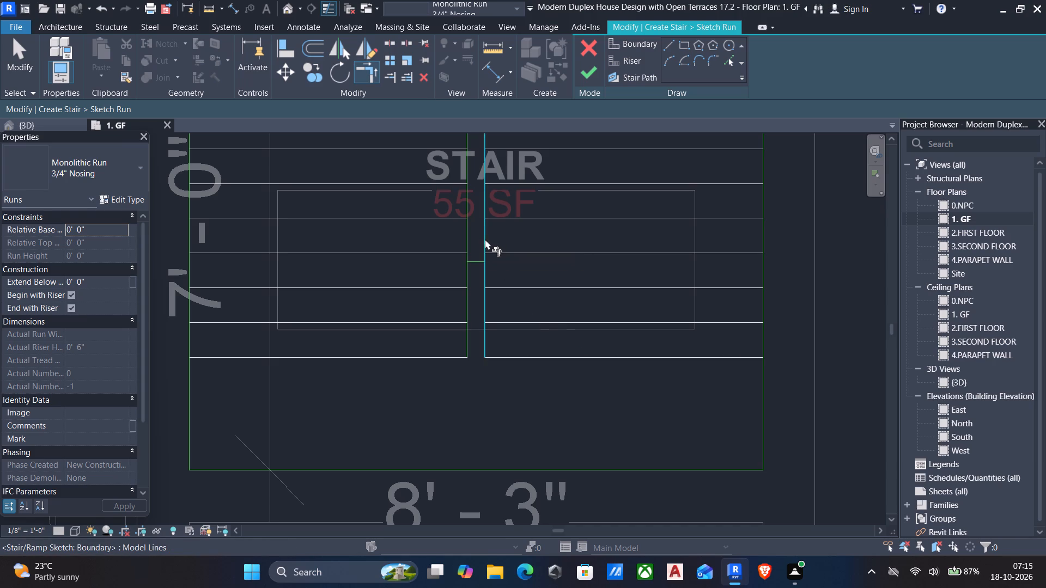
pyautogui.press('Escape')
pyautogui.press('Escape')
# Delete the short boundary line crossing the centre gap between the extended inner boundaries.
pyautogui.click(476, 264)
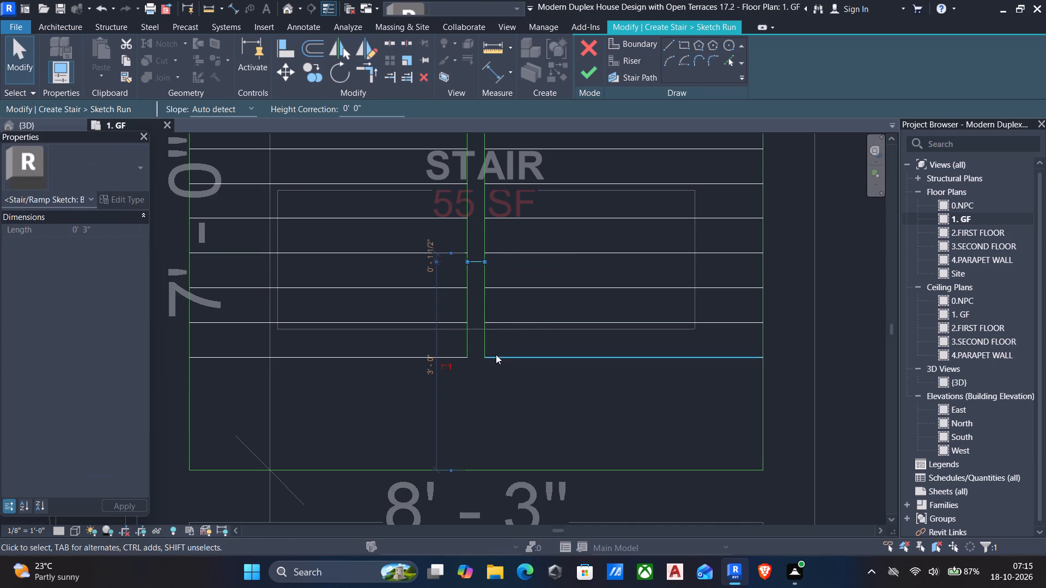
pyautogui.press('Delete')
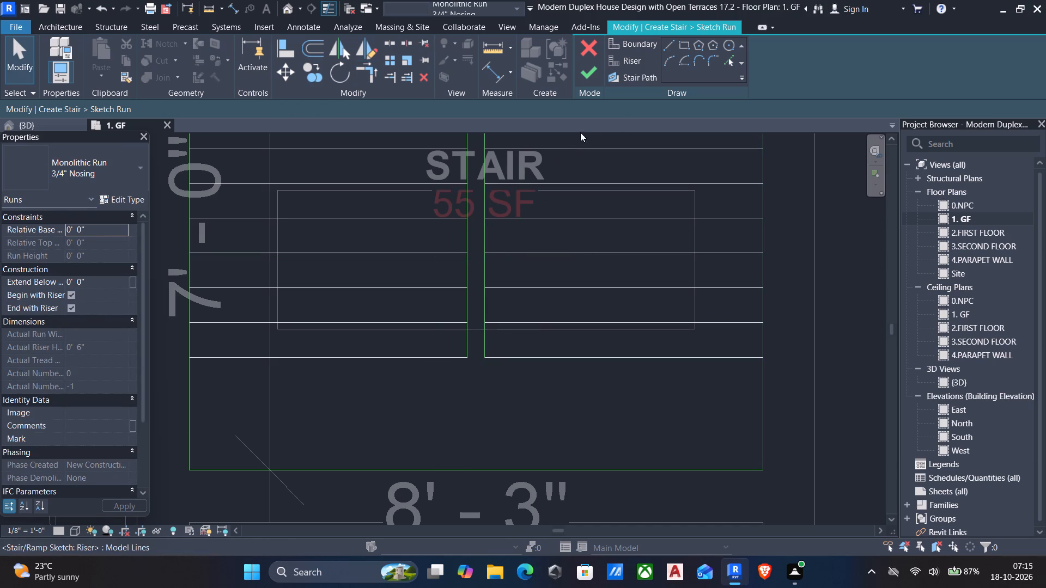
# Draw a boundary line closing the centre gap between the lower ends of the two inner boundary lines.
pyautogui.click(631, 49)
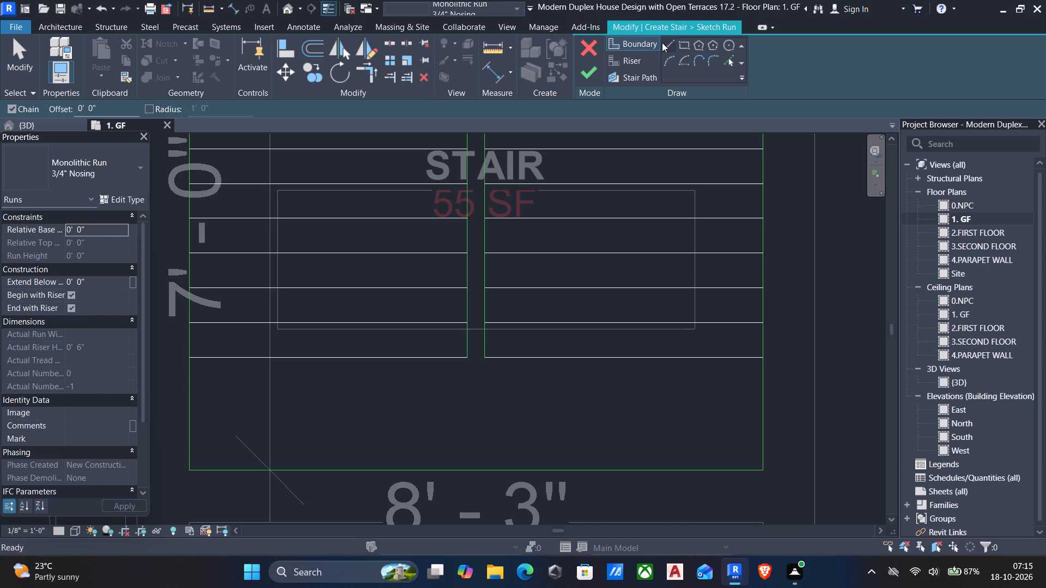
pyautogui.click(669, 45)
pyautogui.scroll(3, 466, 358)
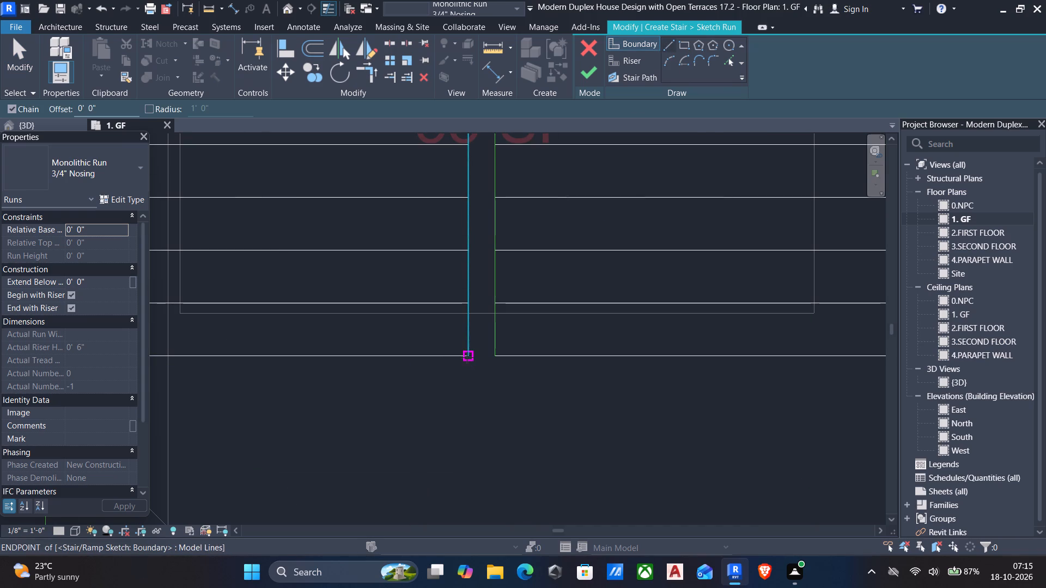
pyautogui.click(467, 357)
pyautogui.click(498, 357)
pyautogui.press('Escape')
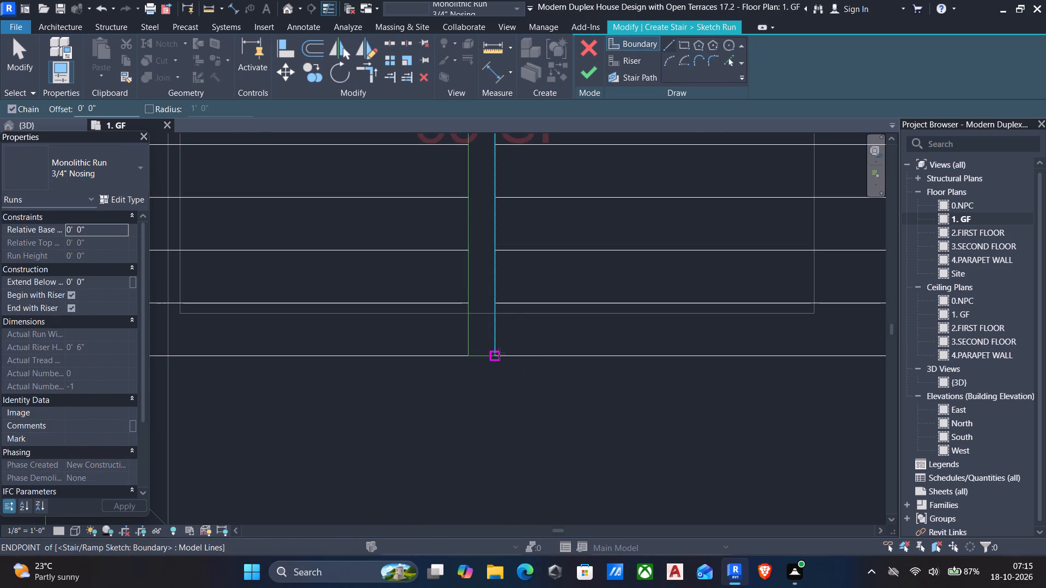
pyautogui.scroll(-12, 483, 377)
pyautogui.press('Escape')
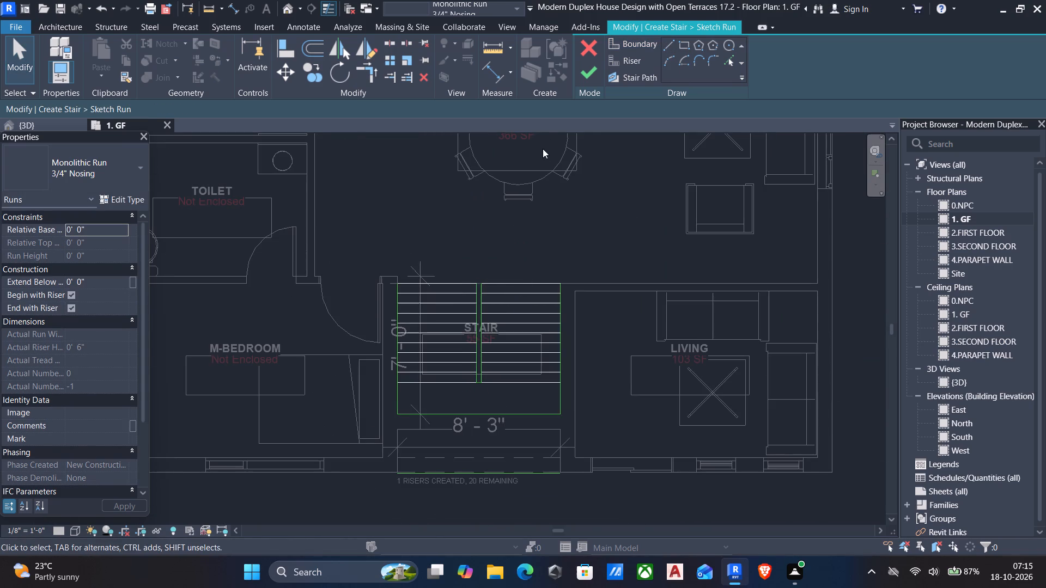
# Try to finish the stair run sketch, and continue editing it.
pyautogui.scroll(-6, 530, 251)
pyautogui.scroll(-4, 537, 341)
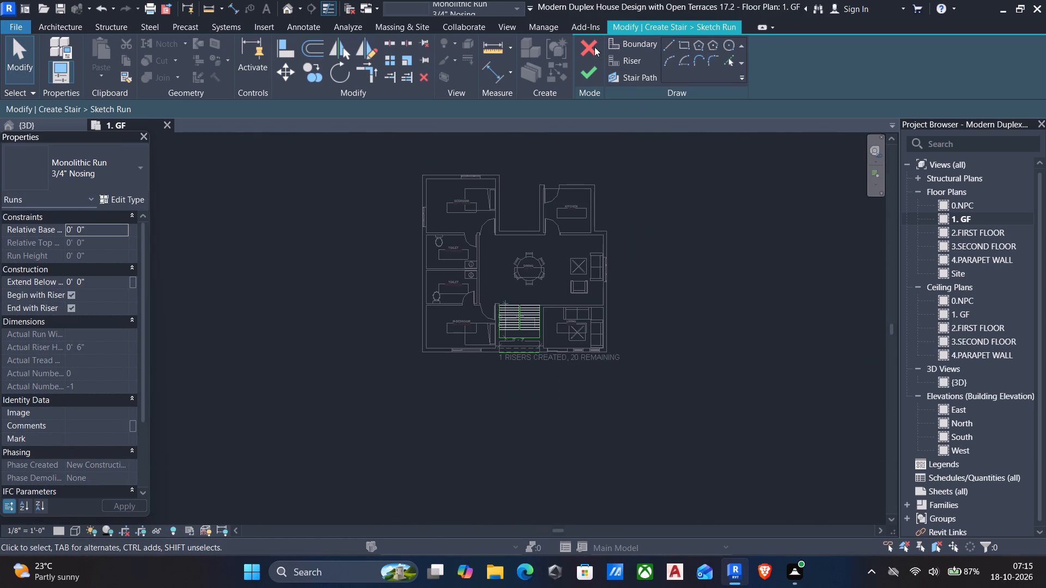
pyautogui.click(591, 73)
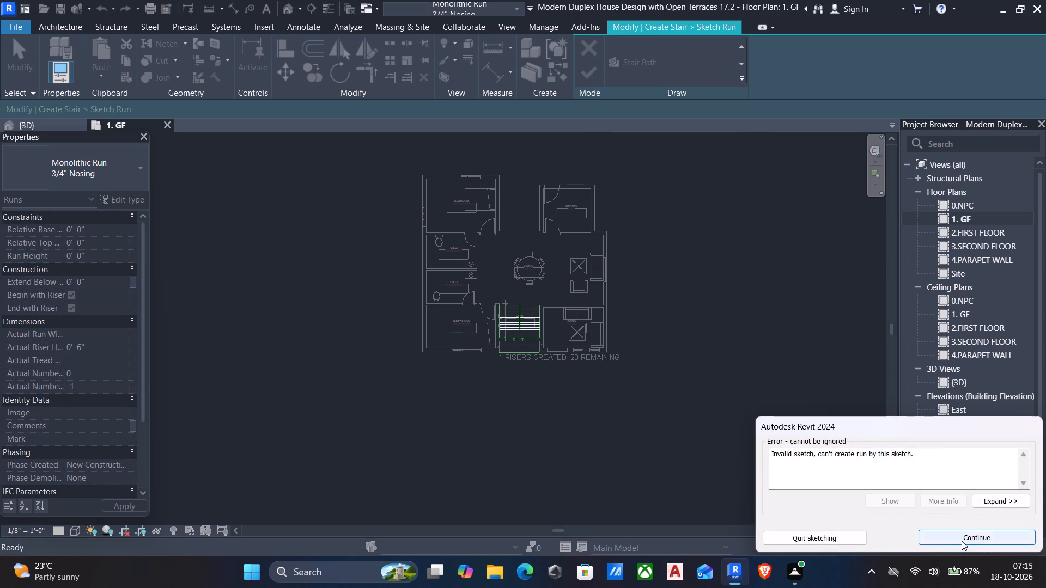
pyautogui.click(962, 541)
# Delete the stray sketch line along the outer wall, below the stair landing.
pyautogui.scroll(10, 541, 320)
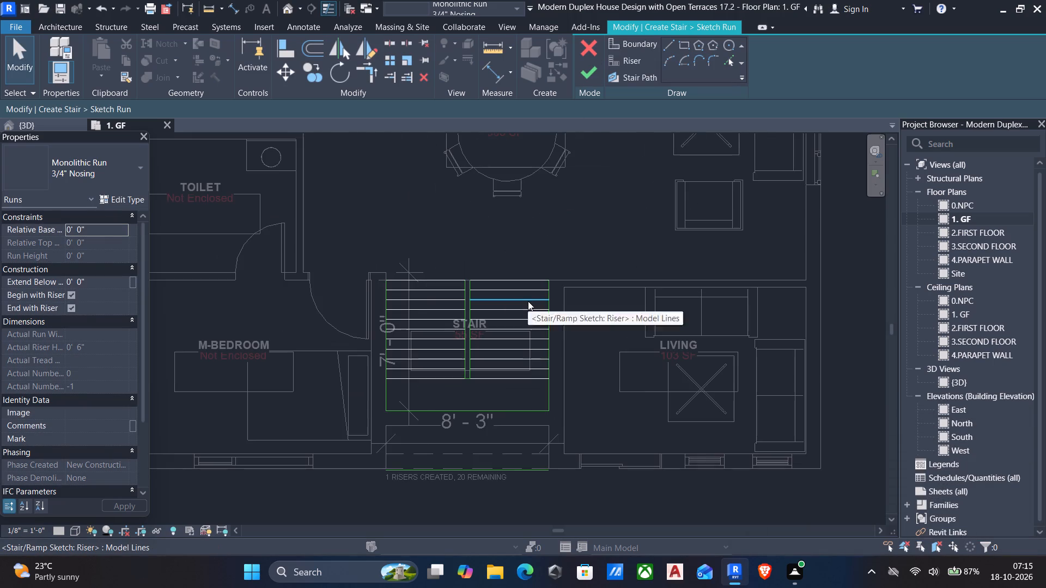
pyautogui.scroll(4, 497, 464)
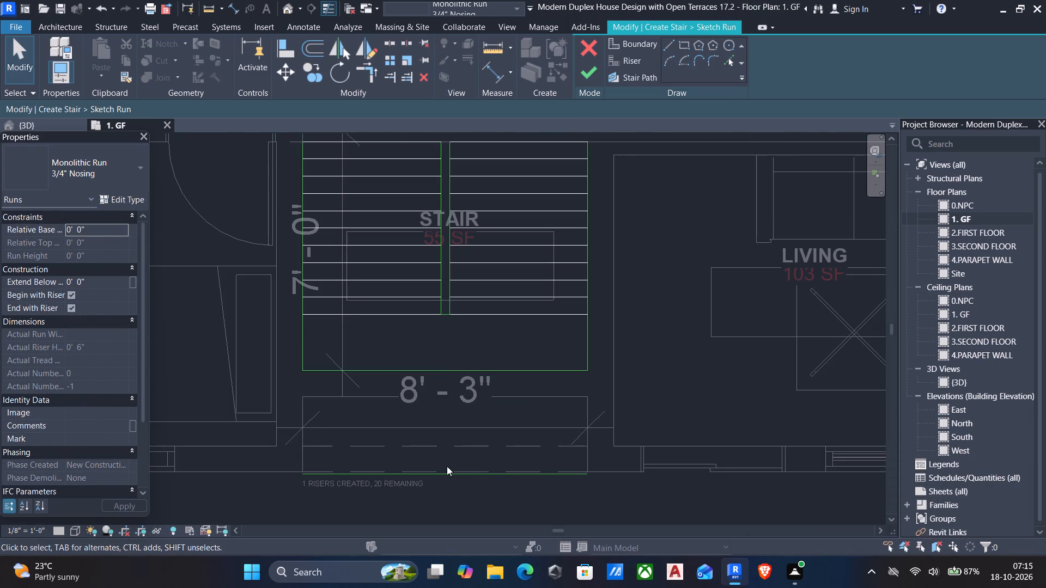
pyautogui.click(446, 476)
pyautogui.press('Delete')
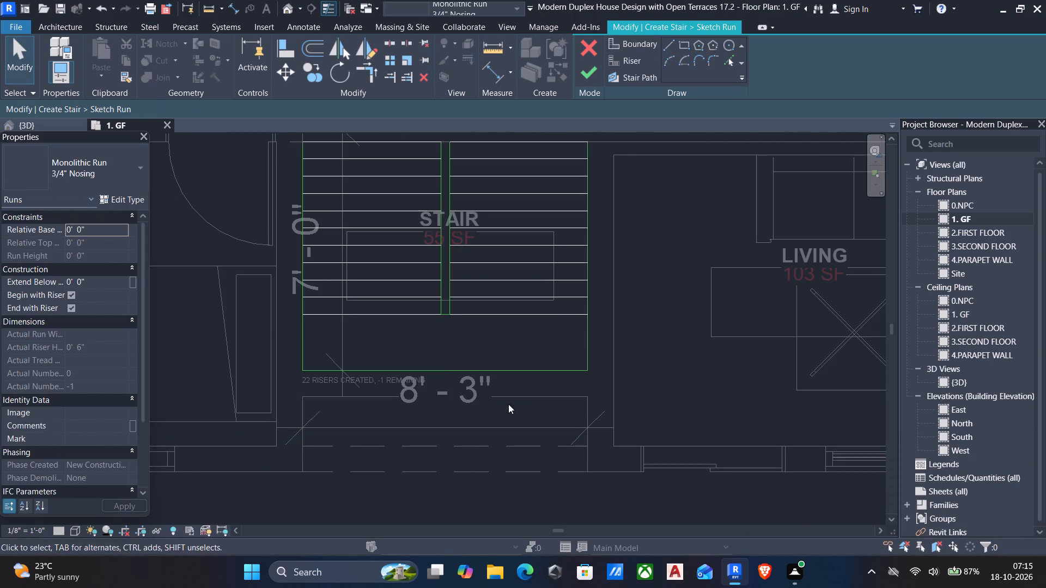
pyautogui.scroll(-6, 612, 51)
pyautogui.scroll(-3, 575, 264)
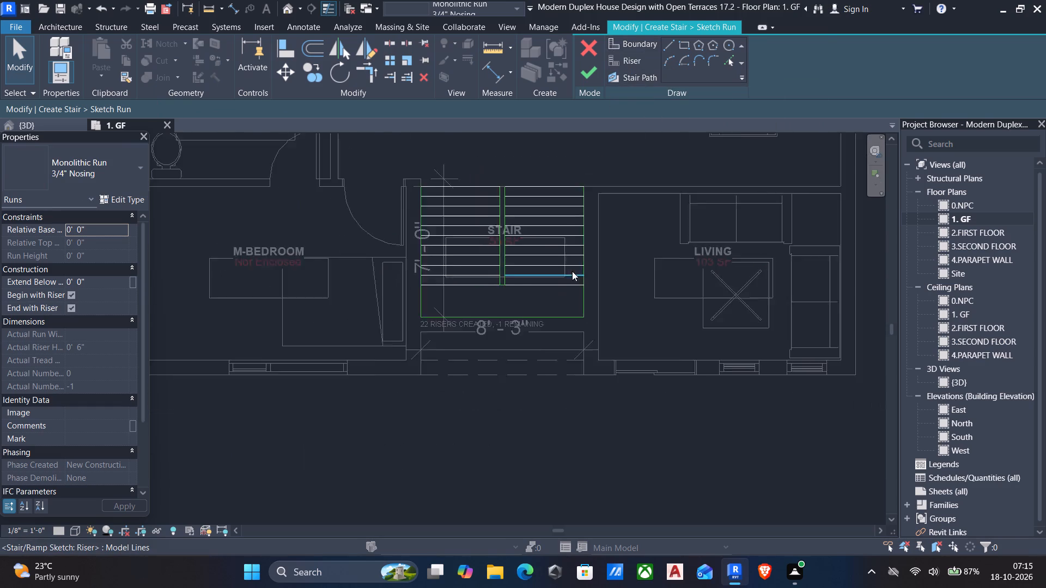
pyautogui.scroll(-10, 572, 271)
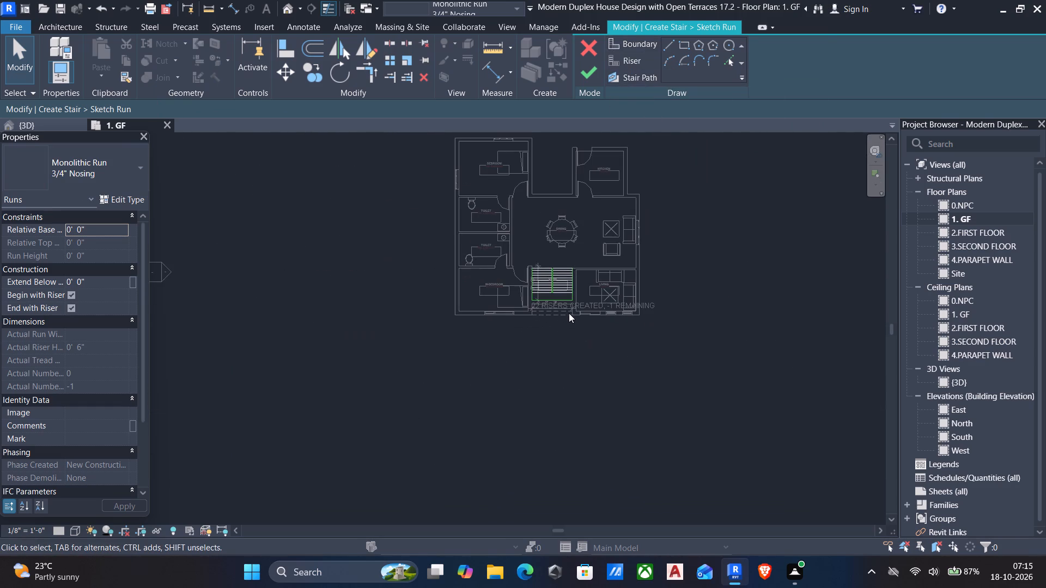
# Delete the outermost riser line of the flight beside the living room, at the dining-side end.
pyautogui.scroll(6, 572, 298)
pyautogui.scroll(-6, 572, 301)
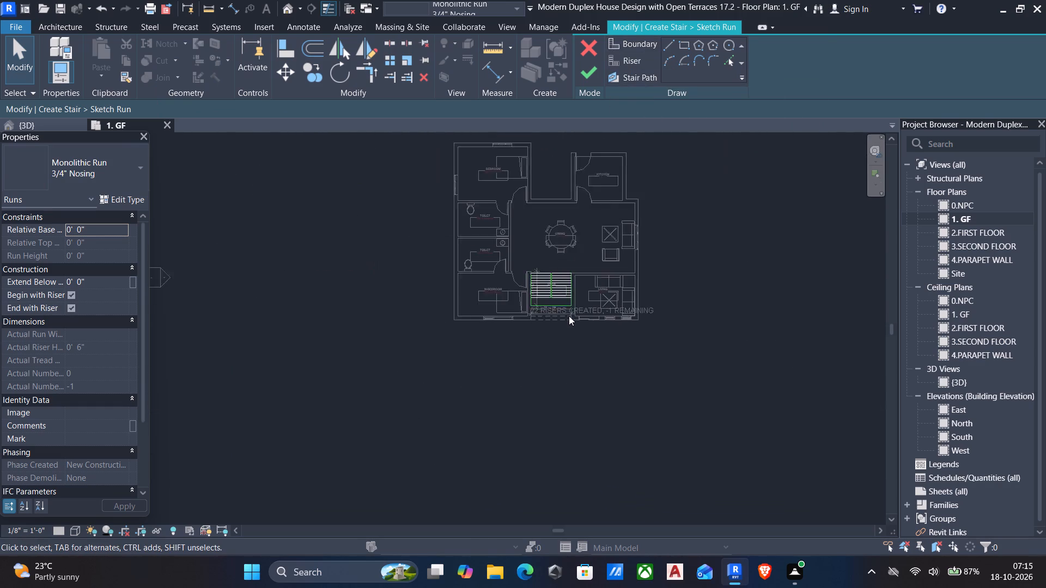
pyautogui.scroll(1, 569, 316)
pyautogui.scroll(-5, 569, 316)
pyautogui.scroll(11, 569, 320)
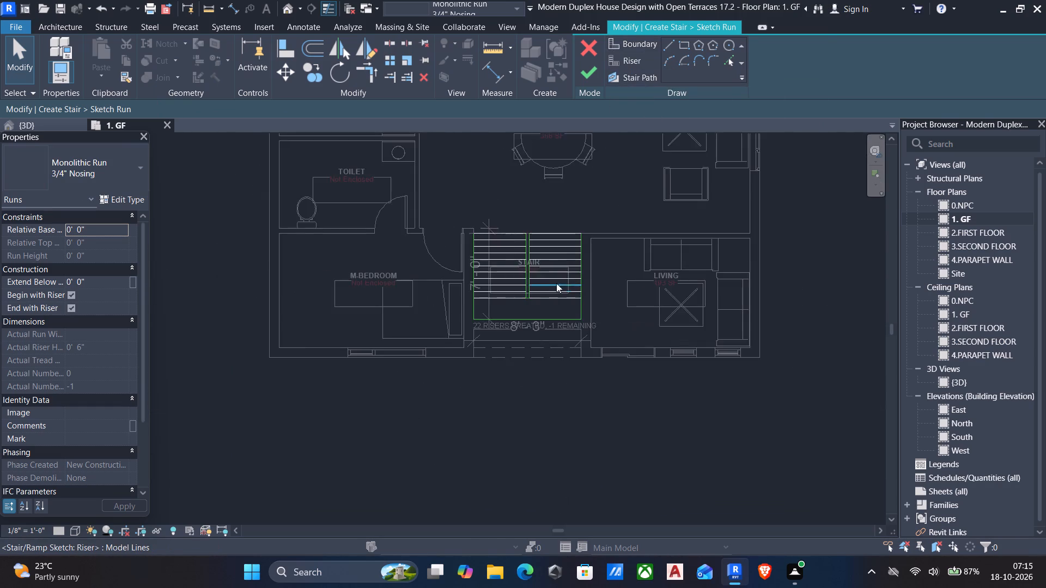
pyautogui.scroll(5, 545, 293)
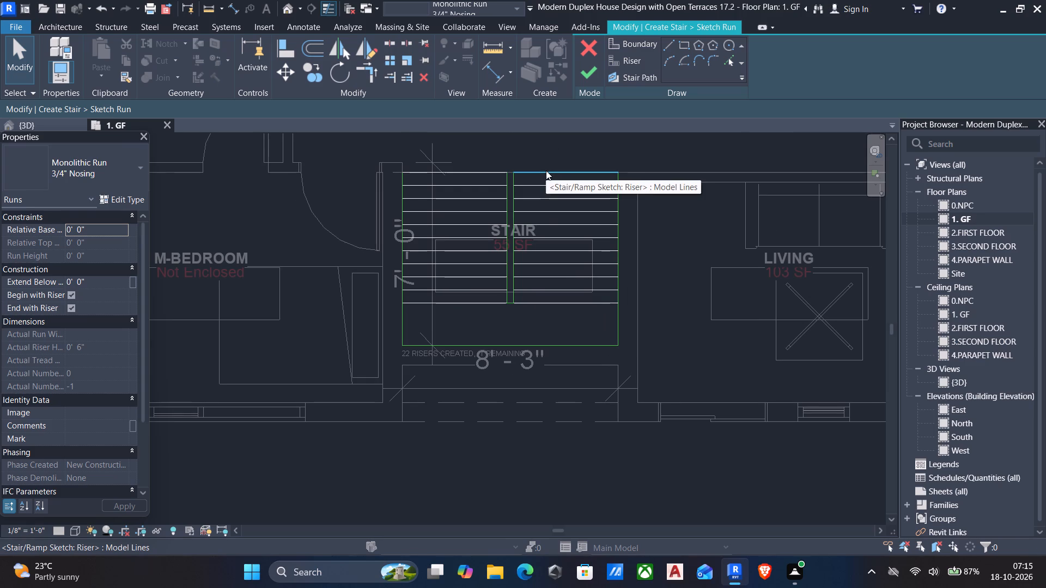
pyautogui.click(546, 170)
pyautogui.press('Delete')
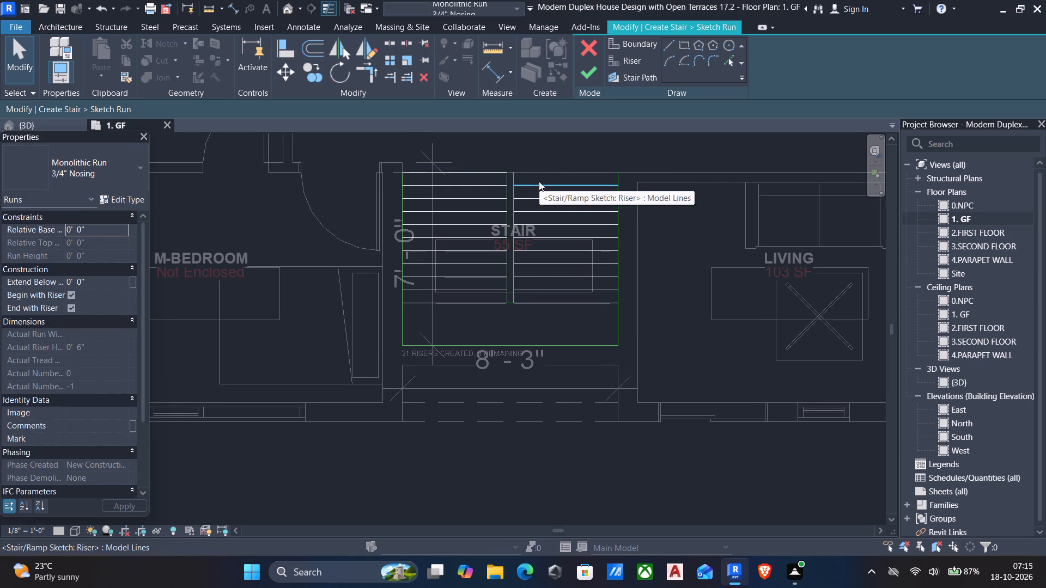
# Trim both boundary lines of the living-room-side flight back to its new end riser.
pyautogui.write('tr')
pyautogui.scroll(5, 524, 191)
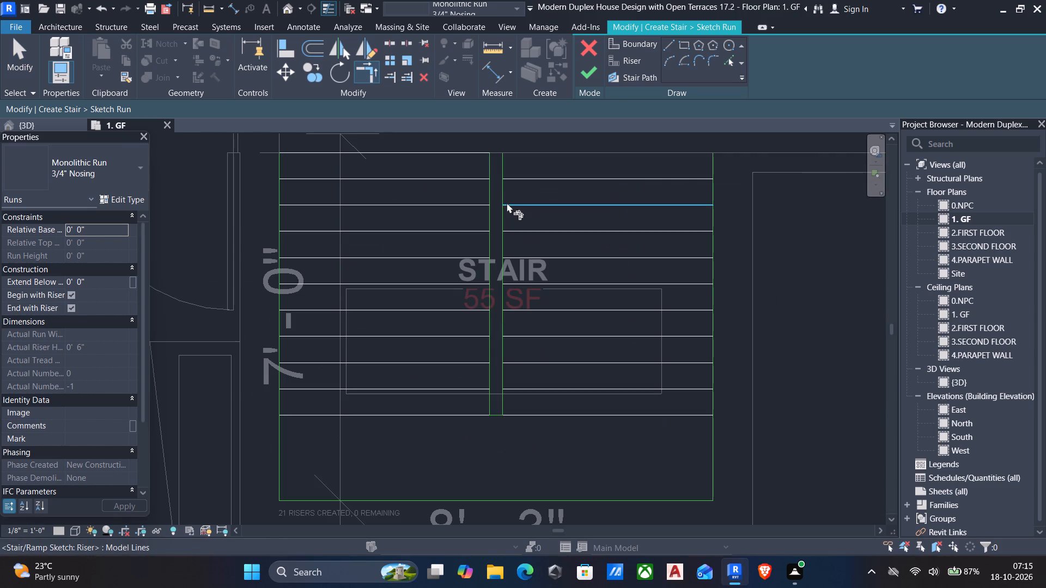
pyautogui.click(498, 193)
pyautogui.click(523, 178)
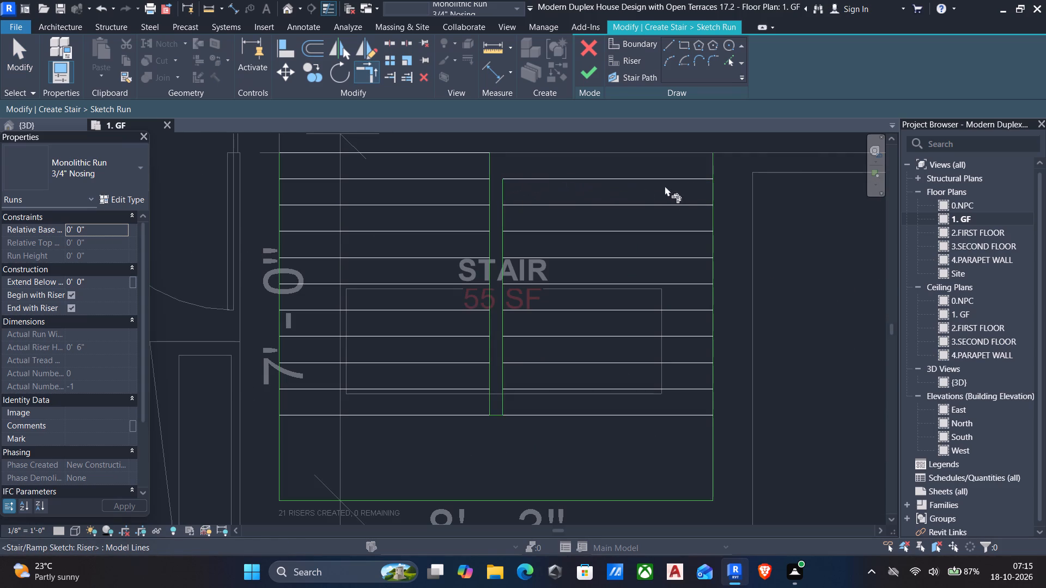
pyautogui.click(709, 188)
pyautogui.click(696, 182)
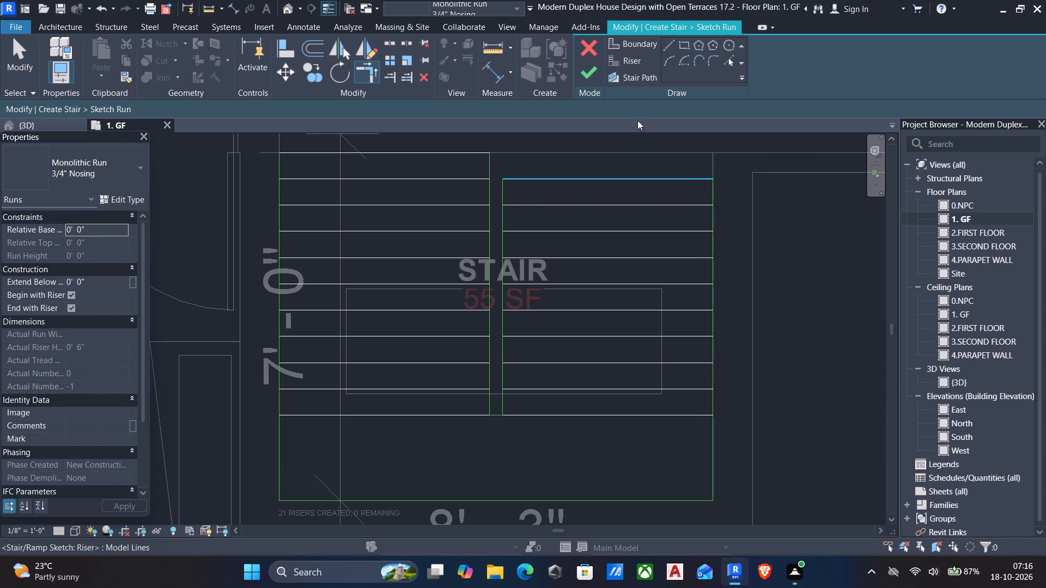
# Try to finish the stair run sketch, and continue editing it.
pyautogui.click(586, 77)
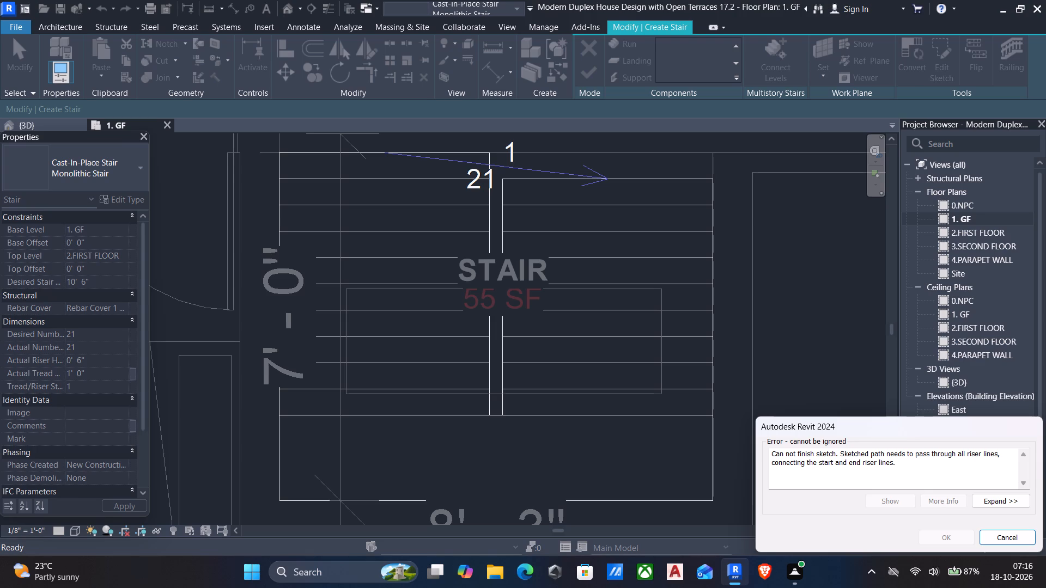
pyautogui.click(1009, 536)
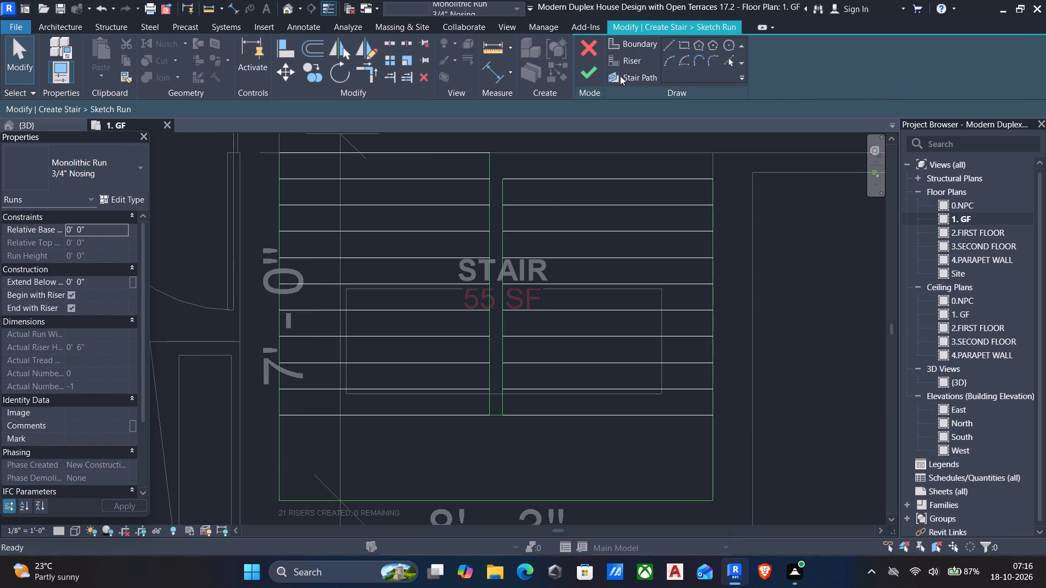
# Draw a stair path line along the living-room-side flight, from its end riser about 5'-1" into the landing.
pyautogui.click(622, 76)
pyautogui.moveTo(622, 177); pyautogui.dragTo(601, 221, button='middle')
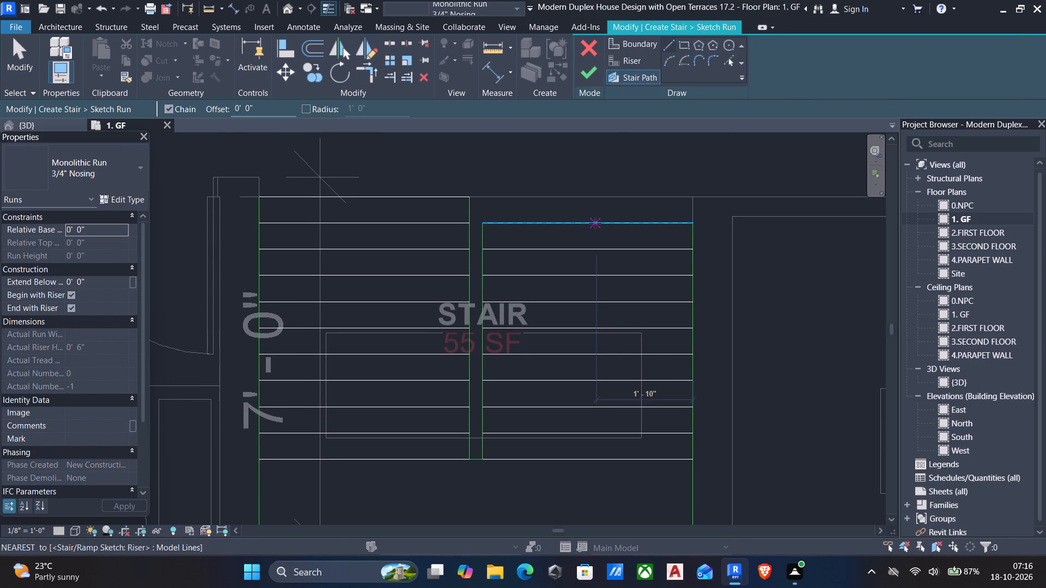
pyautogui.click(595, 224)
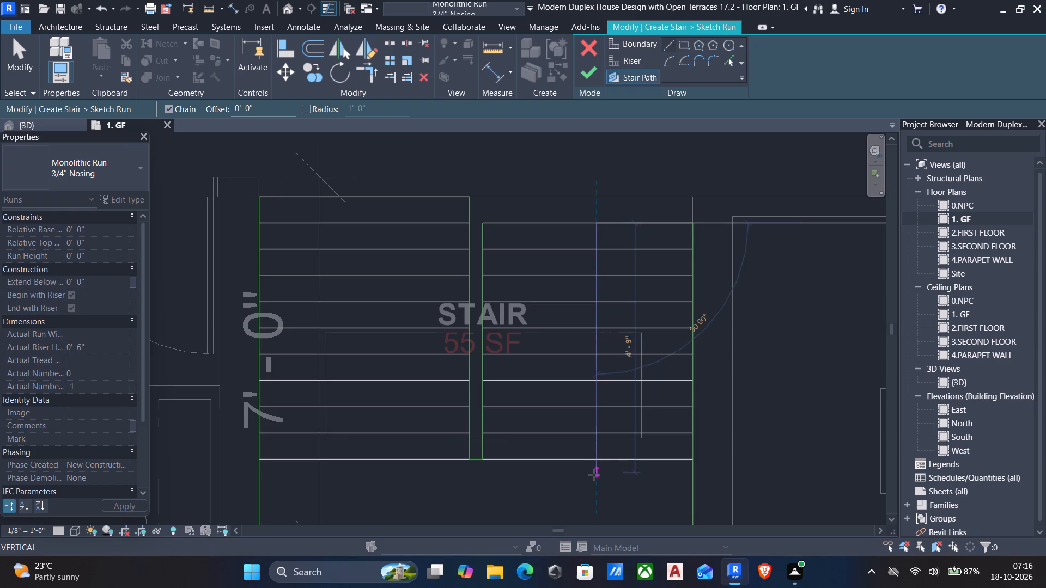
pyautogui.moveTo(593, 479); pyautogui.dragTo(594, 372, button='middle')
pyautogui.click(593, 384)
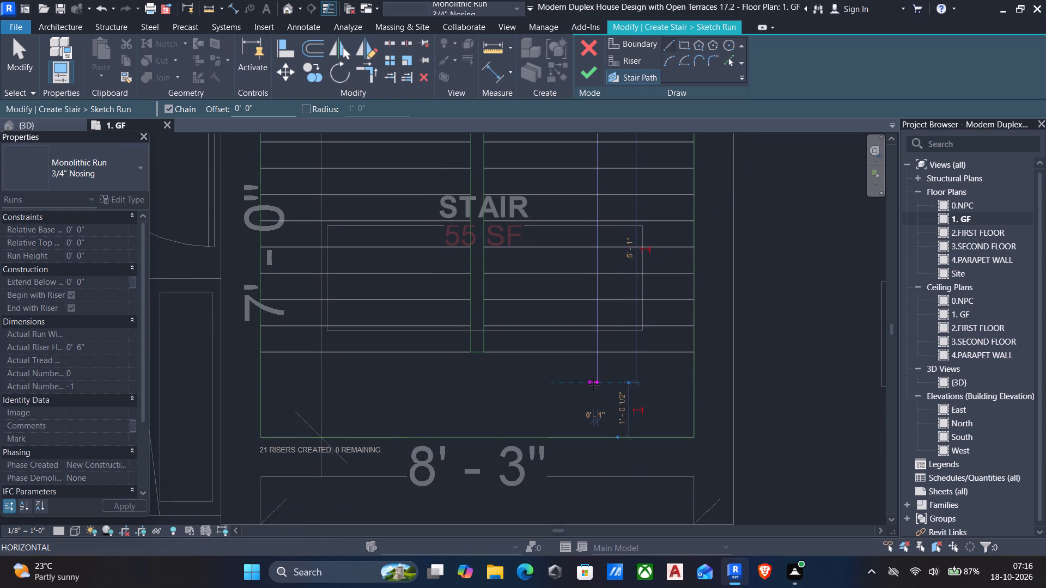
pyautogui.press('Escape')
# Draw the stair path about 5'-7" along the bedroom-side flight into the landing, continuing about 4'-6" across to the other flight's path.
pyautogui.moveTo(353, 209); pyautogui.dragTo(412, 314, button='middle')
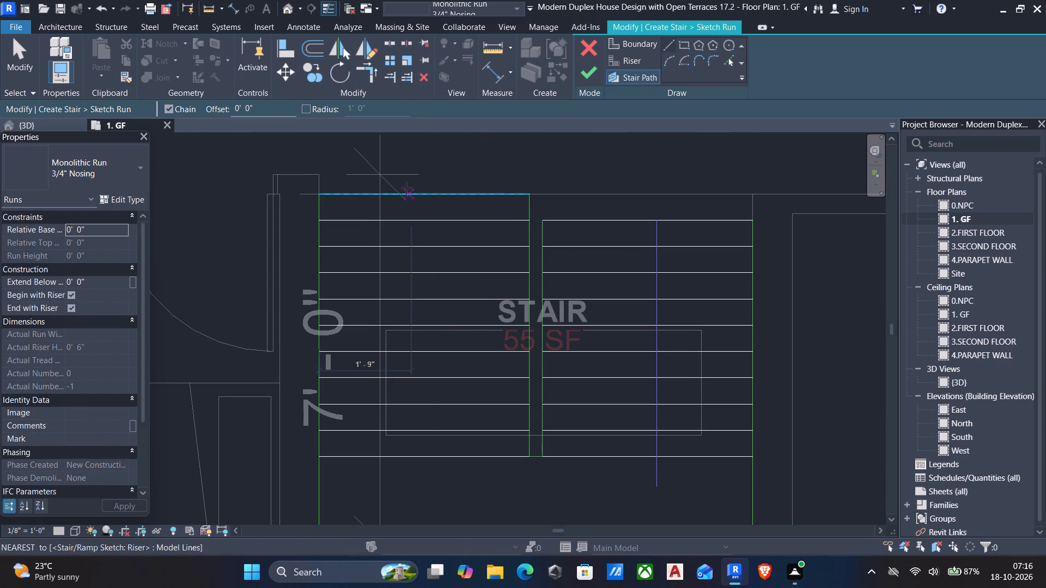
pyautogui.click(426, 196)
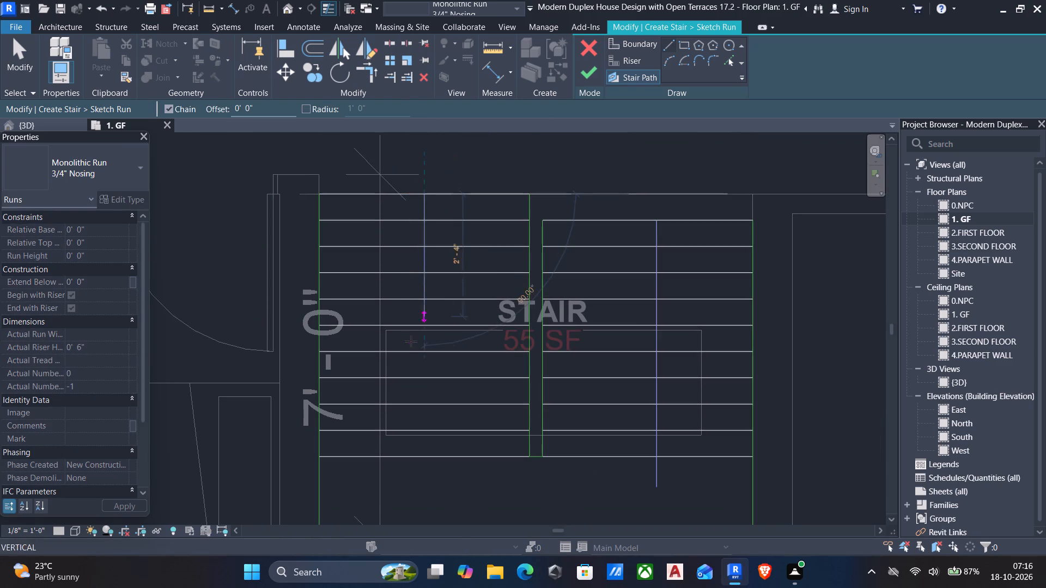
pyautogui.moveTo(409, 344); pyautogui.dragTo(413, 232, button='middle')
pyautogui.click(427, 377)
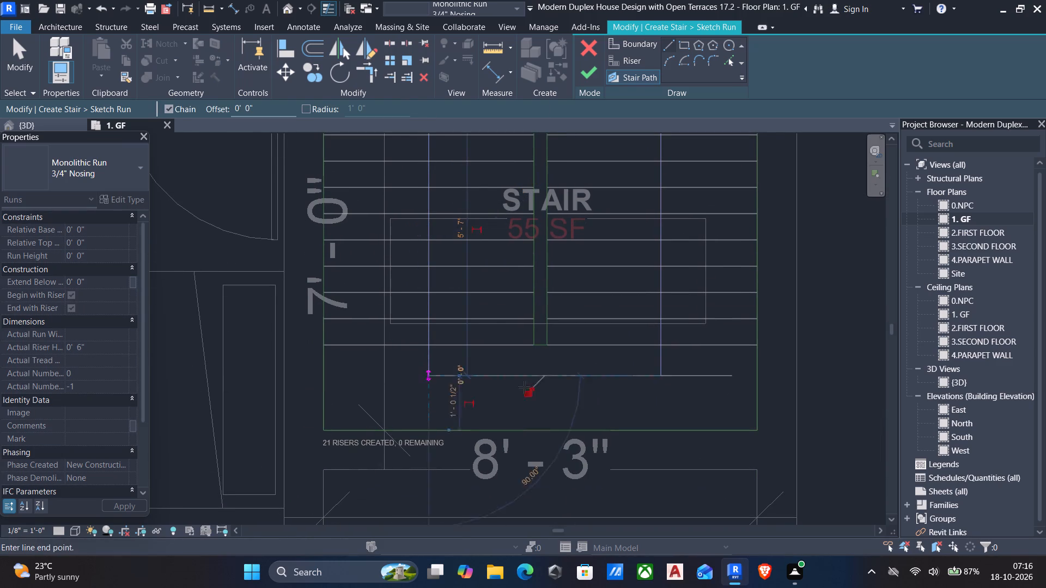
pyautogui.click(667, 378)
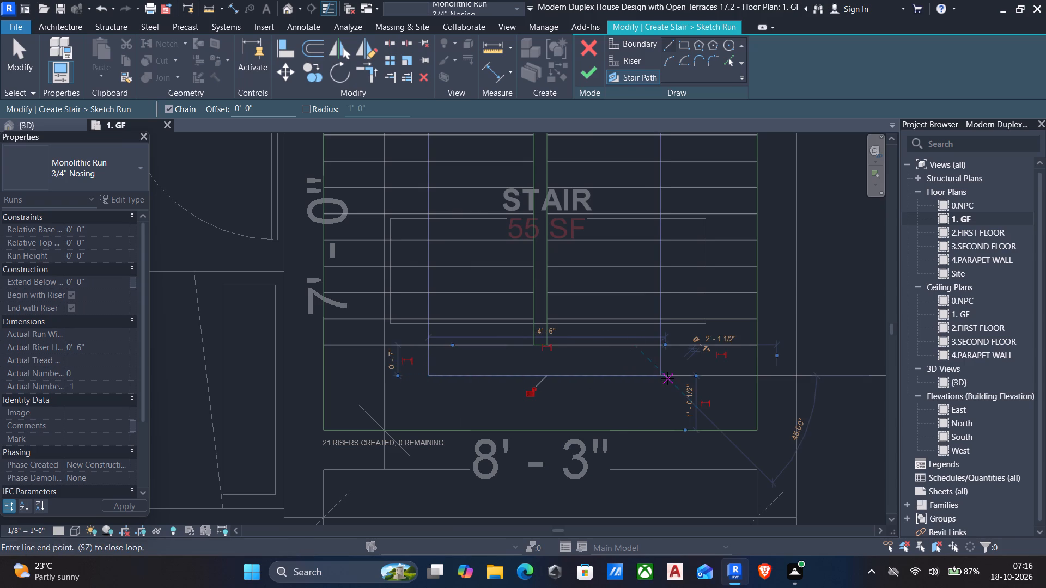
pyautogui.press('Escape')
pyautogui.scroll(-4, 602, 305)
pyautogui.press('Escape')
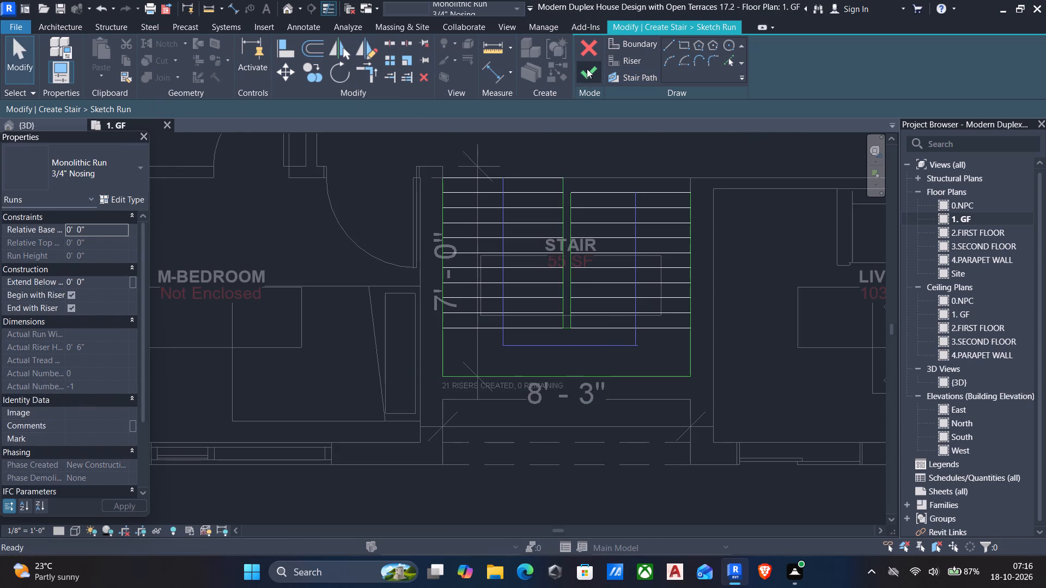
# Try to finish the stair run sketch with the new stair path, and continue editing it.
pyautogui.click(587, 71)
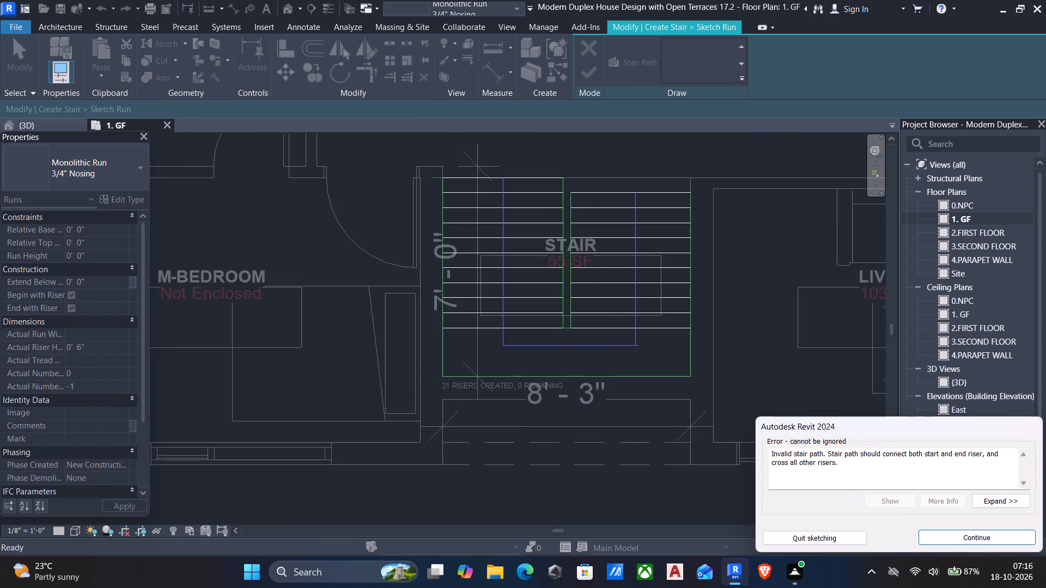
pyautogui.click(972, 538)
# Trim the stair path line across the landing to a clean corner with the living-room-side flight's path line.
pyautogui.press('t')
pyautogui.press('r')
pyautogui.scroll(2, 598, 414)
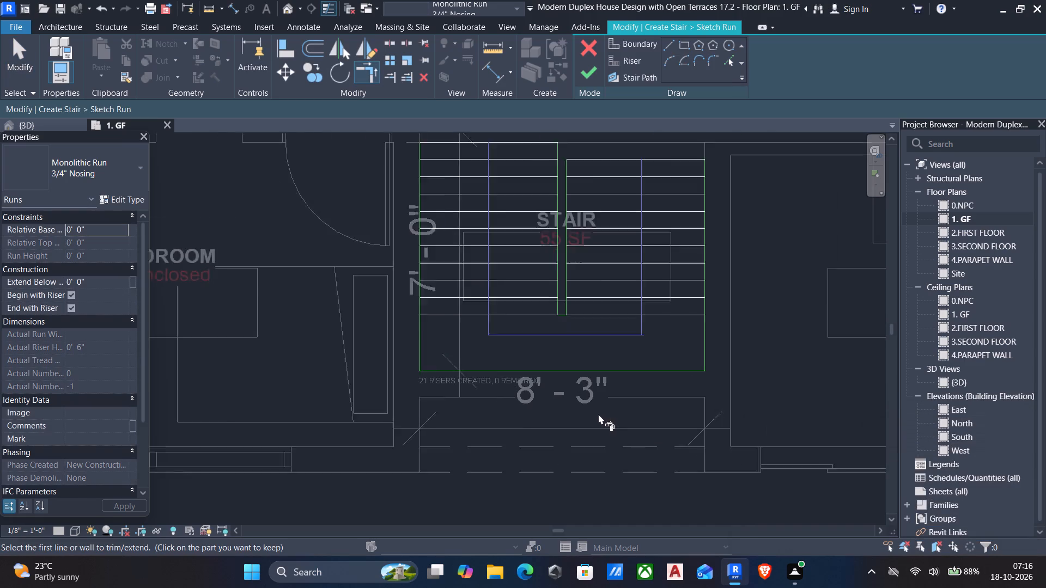
pyautogui.scroll(2, 598, 414)
pyautogui.click(615, 294)
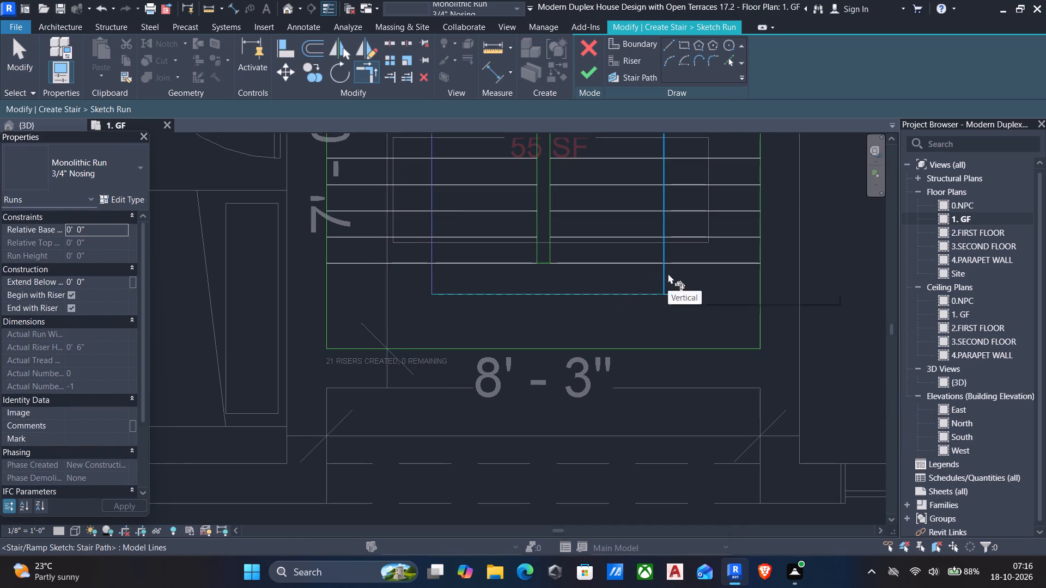
pyautogui.click(668, 274)
# Finish the stair run sketch and complete the monolithic stair.
pyautogui.click(581, 72)
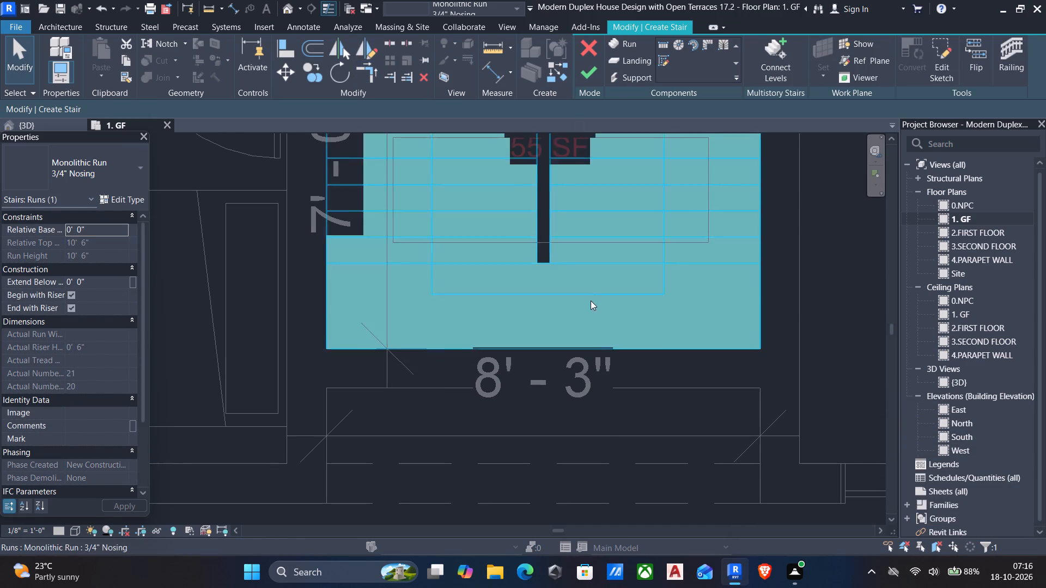
pyautogui.scroll(-5, 591, 304)
pyautogui.moveTo(510, 301); pyautogui.dragTo(506, 351, button='middle')
pyautogui.scroll(-1, 508, 350)
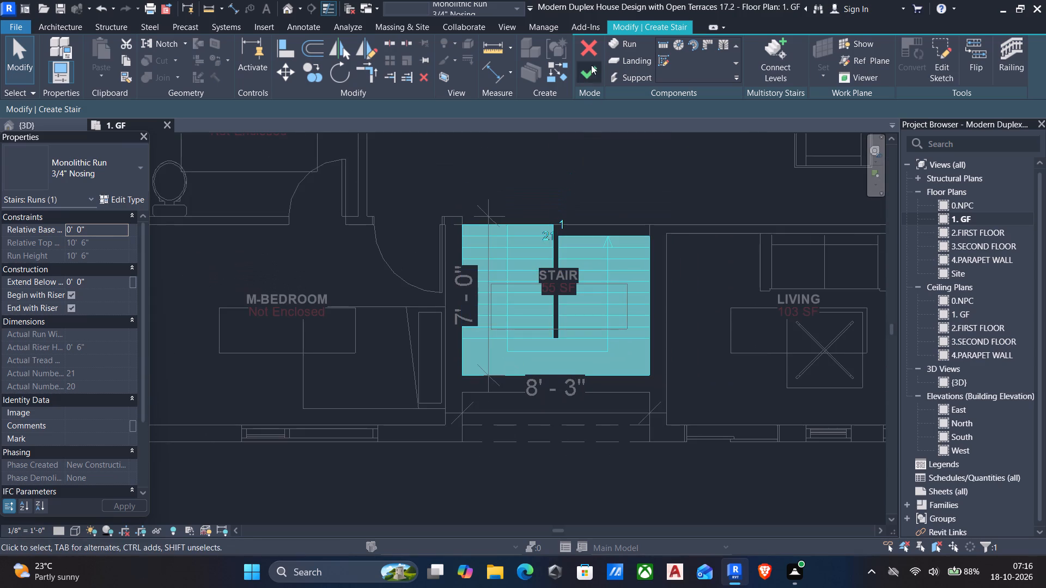
pyautogui.click(587, 66)
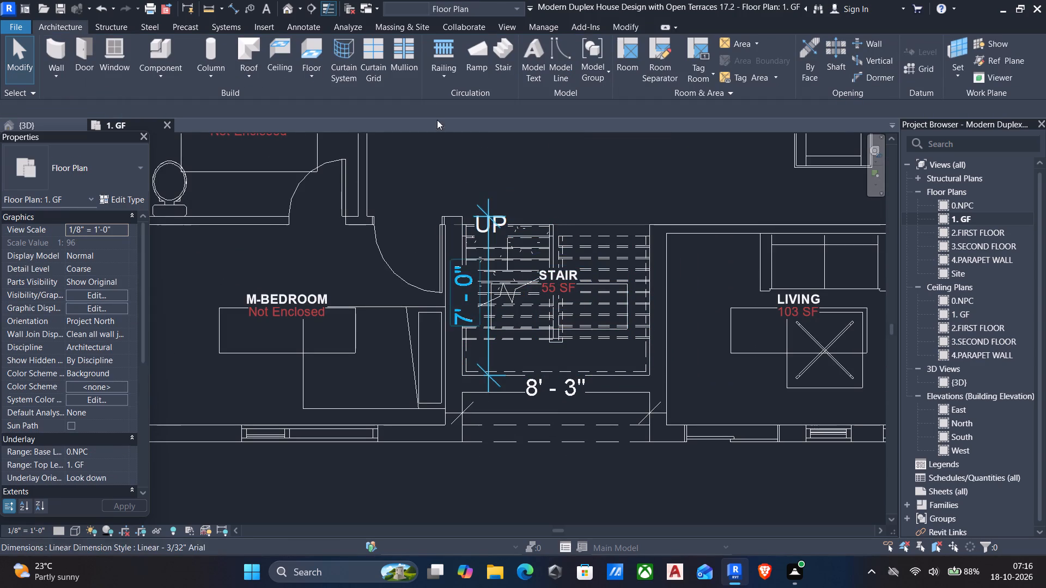
# Open the default 3D view and examine the new stair and its railings from several sides.
pyautogui.click(283, 12)
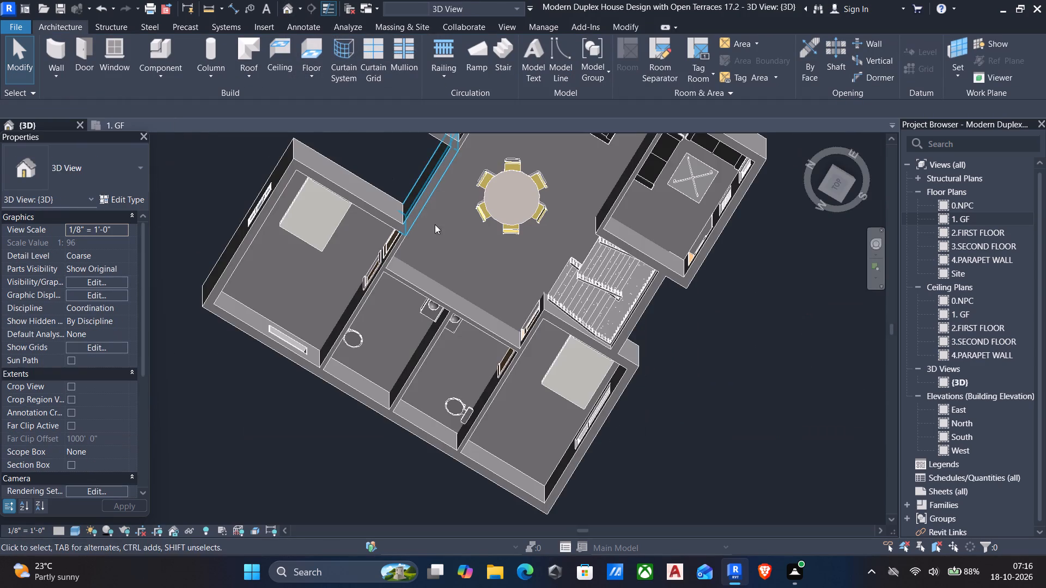
pyautogui.press('z')
pyautogui.middleClick(548, 314)
pyautogui.keyDown('shift'); pyautogui.moveTo(549, 311); pyautogui.dragTo(610, 281, button='middle'); pyautogui.keyUp('shift')
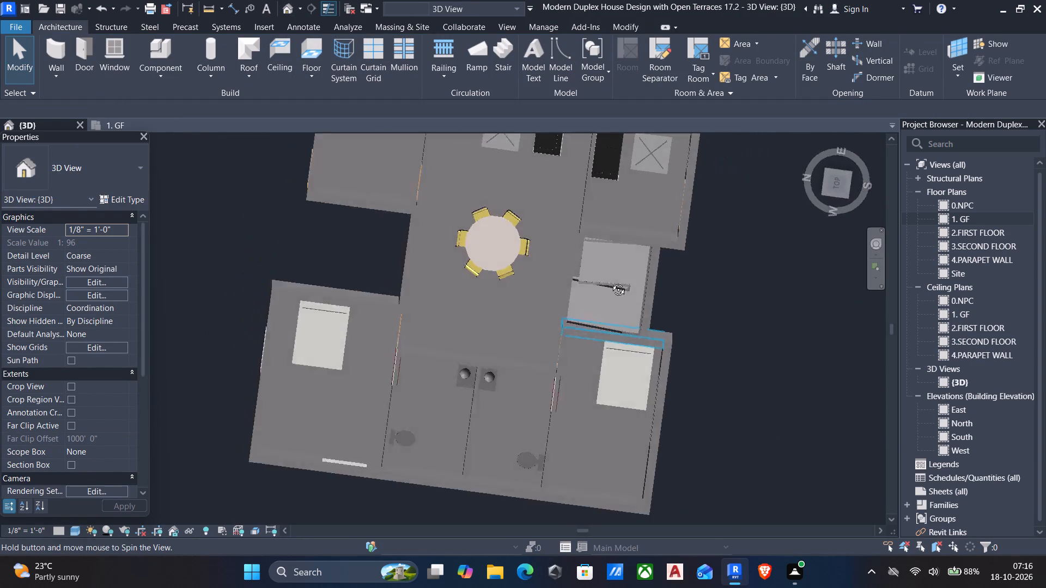
pyautogui.keyDown('shift'); pyautogui.moveTo(610, 281); pyautogui.dragTo(503, 219, button='middle'); pyautogui.keyUp('shift')
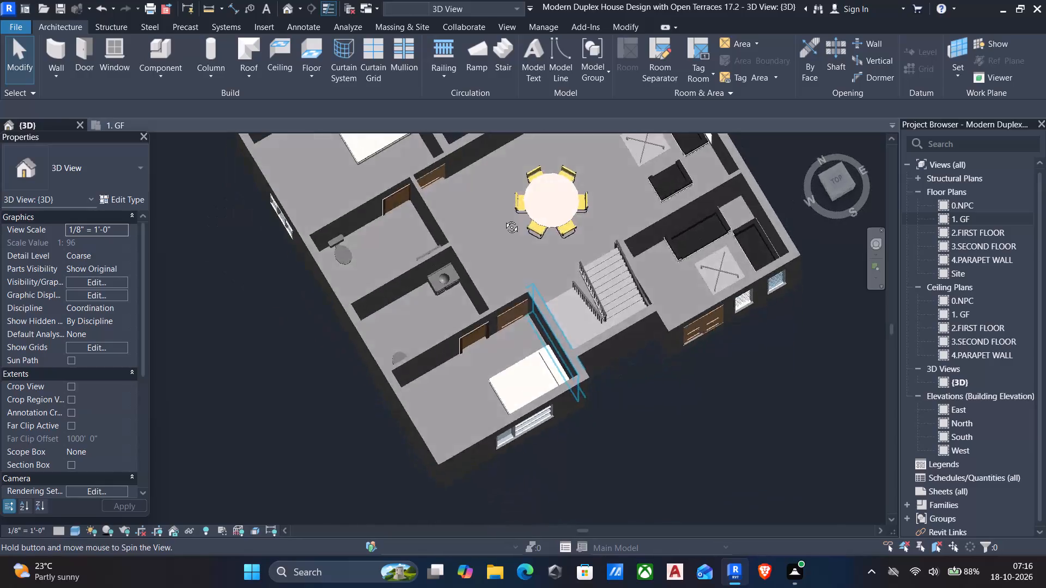
pyautogui.keyDown('shift'); pyautogui.moveTo(503, 219); pyautogui.dragTo(625, 196, button='middle'); pyautogui.keyUp('shift')
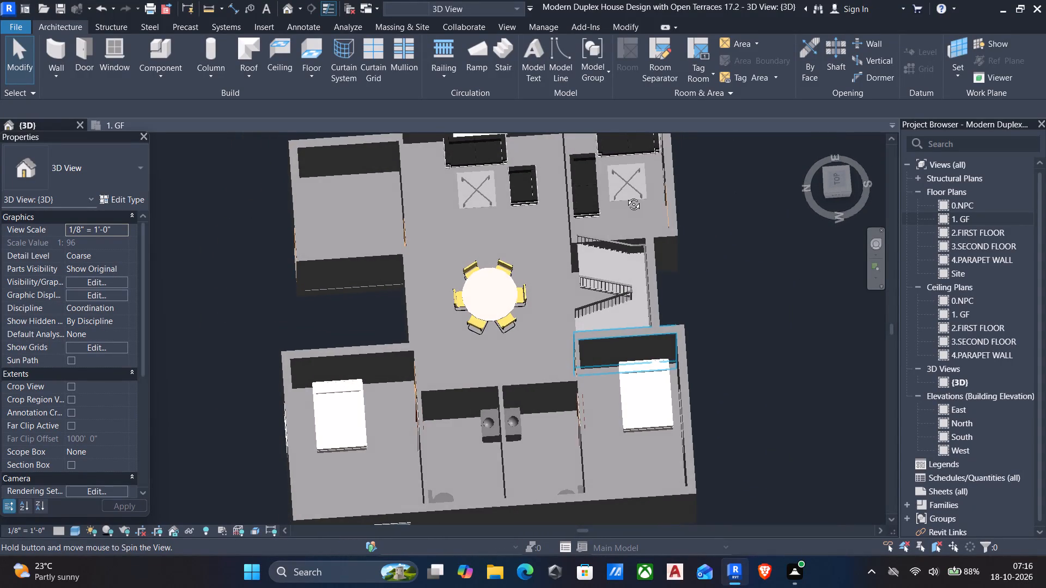
pyautogui.keyDown('shift'); pyautogui.moveTo(625, 196); pyautogui.dragTo(603, 148, button='middle'); pyautogui.keyUp('shift')
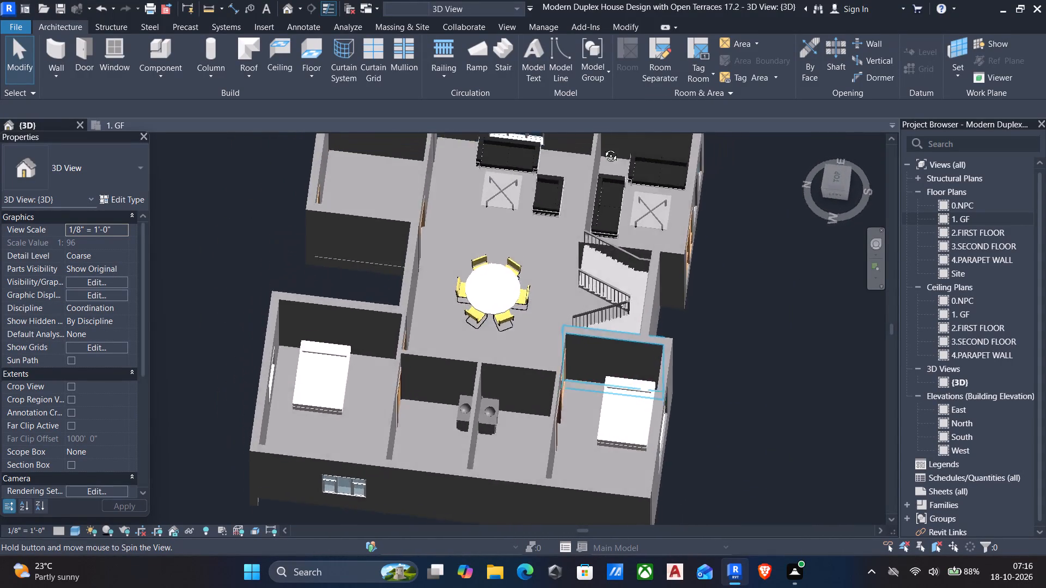
pyautogui.keyDown('shift'); pyautogui.moveTo(603, 148); pyautogui.dragTo(989, 0, button='middle'); pyautogui.keyUp('shift')
pyautogui.scroll(1, 494, 362)
pyautogui.keyDown('shift'); pyautogui.moveTo(494, 362); pyautogui.dragTo(530, 240, button='middle'); pyautogui.keyUp('shift')
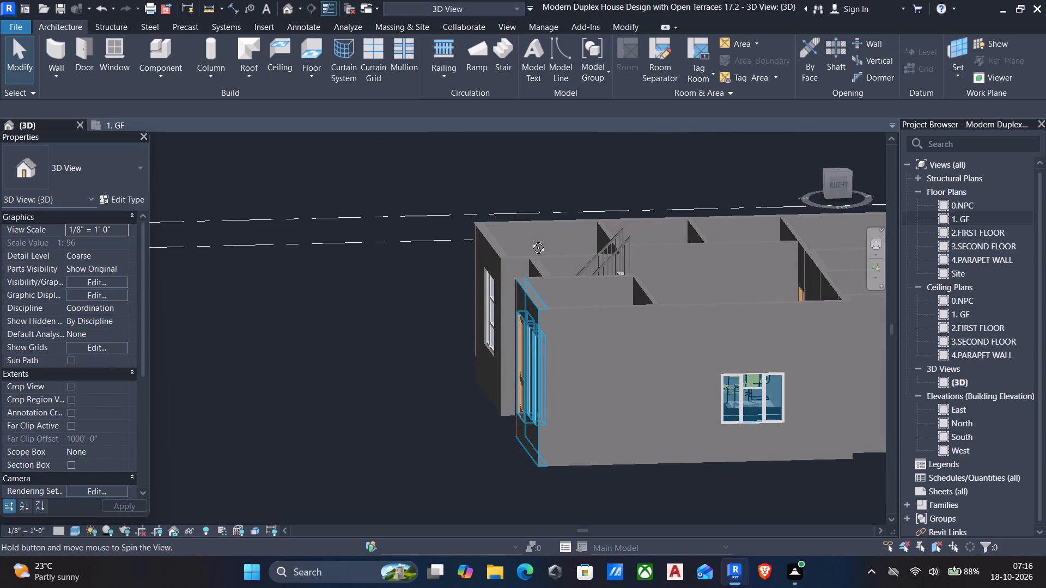
pyautogui.keyDown('shift'); pyautogui.moveTo(530, 240); pyautogui.dragTo(988, 346, button='middle'); pyautogui.keyUp('shift')
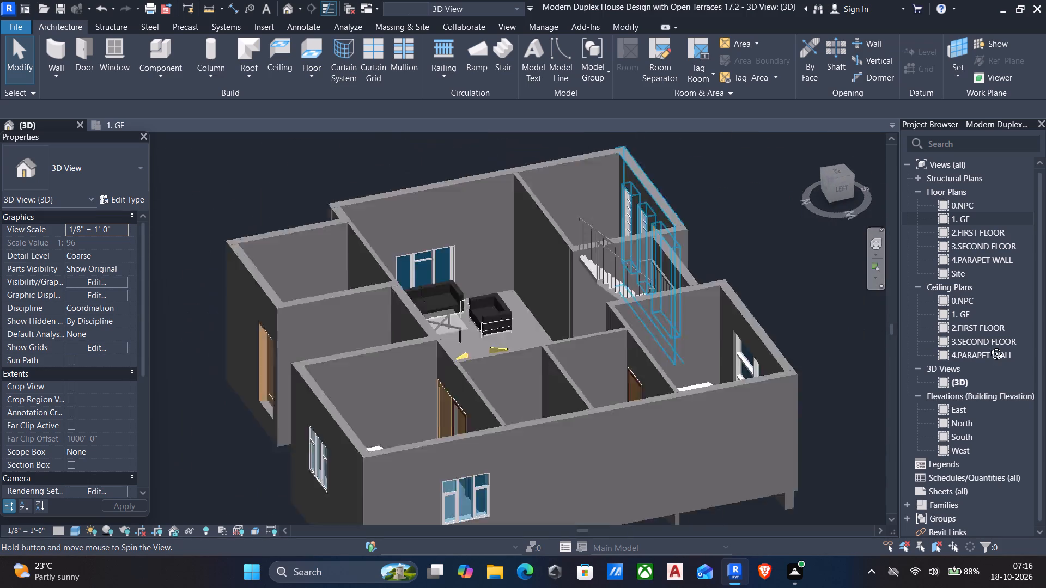
pyautogui.keyDown('shift'); pyautogui.moveTo(988, 346); pyautogui.dragTo(627, 419, button='middle'); pyautogui.keyUp('shift')
pyautogui.scroll(-2, 647, 394)
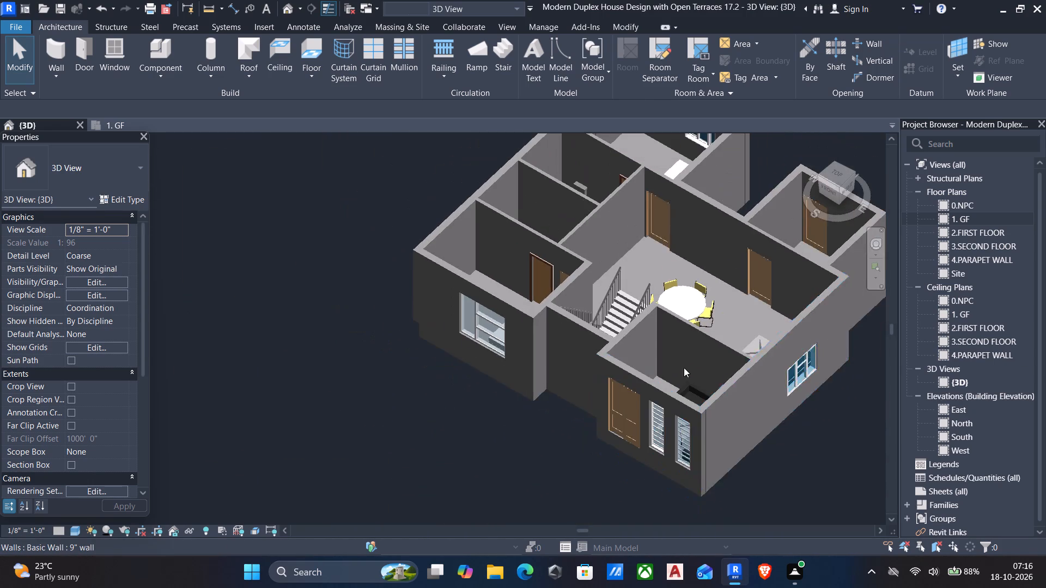
# Return to the 1. GF floor plan and review the stair within the whole ground floor layout.
pyautogui.doubleClick(982, 222)
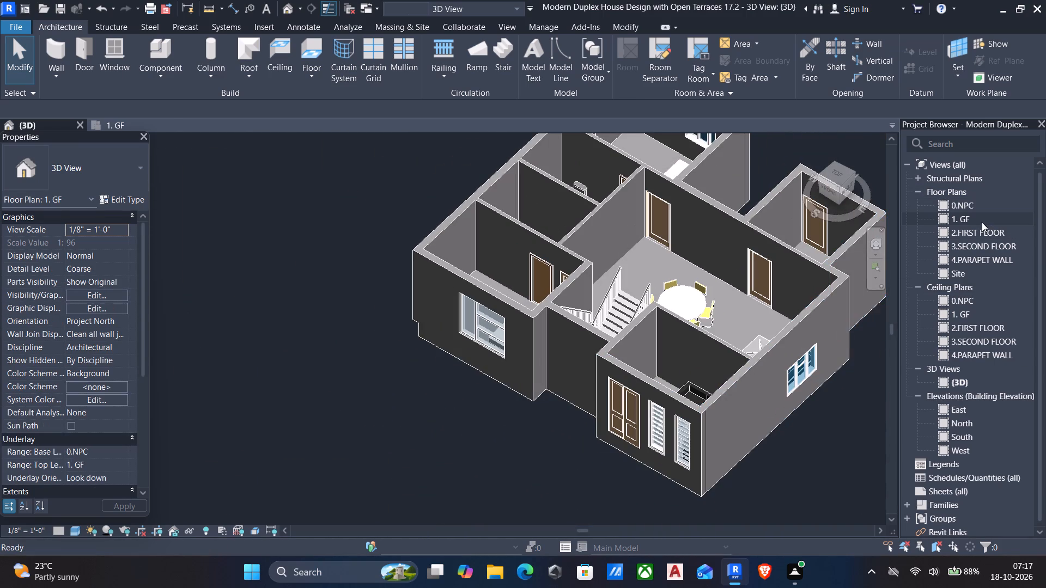
pyautogui.scroll(-5, 607, 341)
pyautogui.moveTo(591, 352); pyautogui.dragTo(588, 344, button='middle')
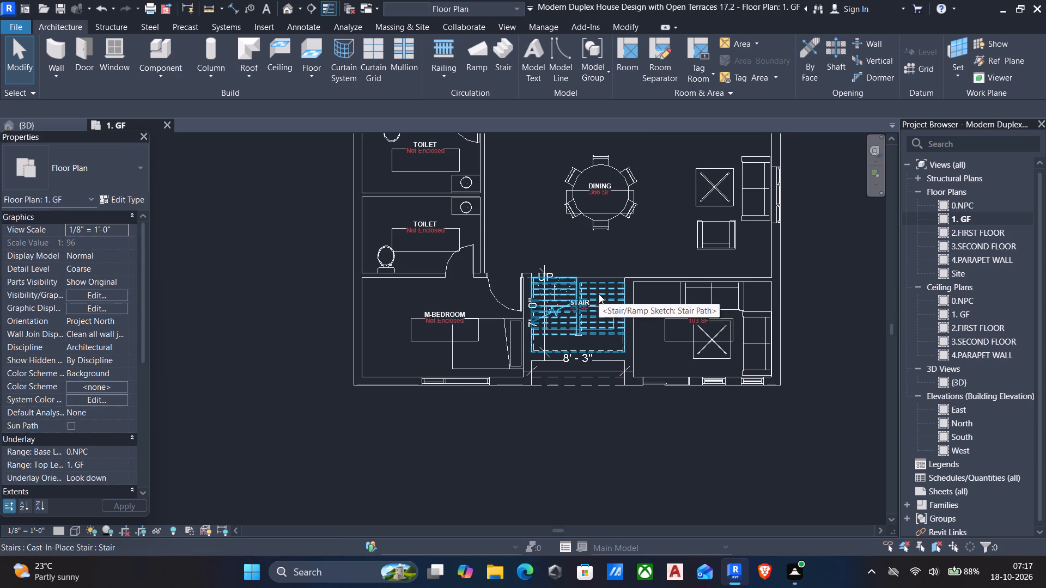
pyautogui.moveTo(593, 333); pyautogui.dragTo(560, 301, button='middle')
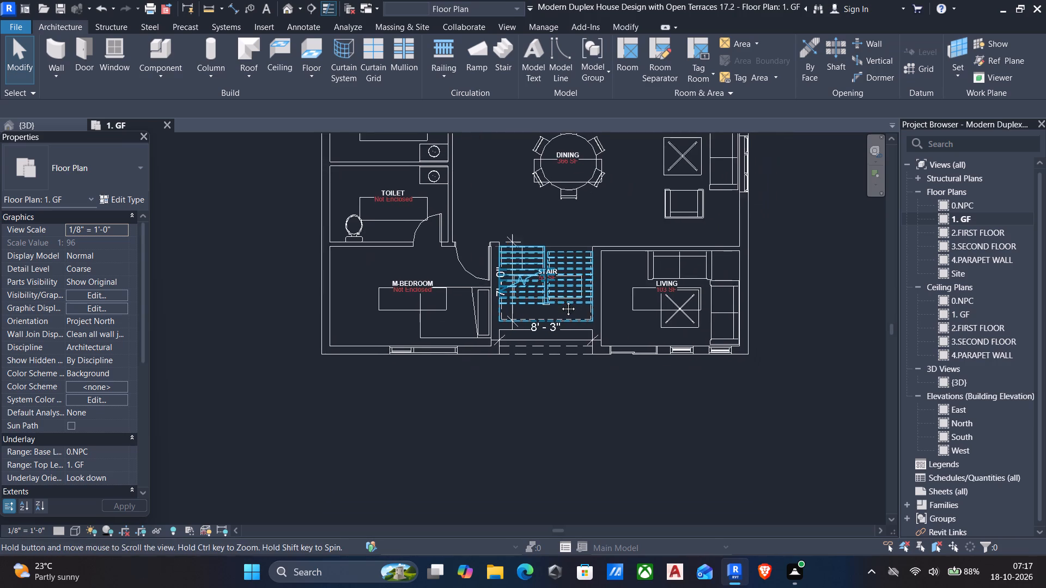
pyautogui.moveTo(560, 301); pyautogui.dragTo(538, 306, button='middle')
pyautogui.scroll(-4, 519, 347)
pyautogui.moveTo(538, 348); pyautogui.dragTo(488, 415, button='middle')
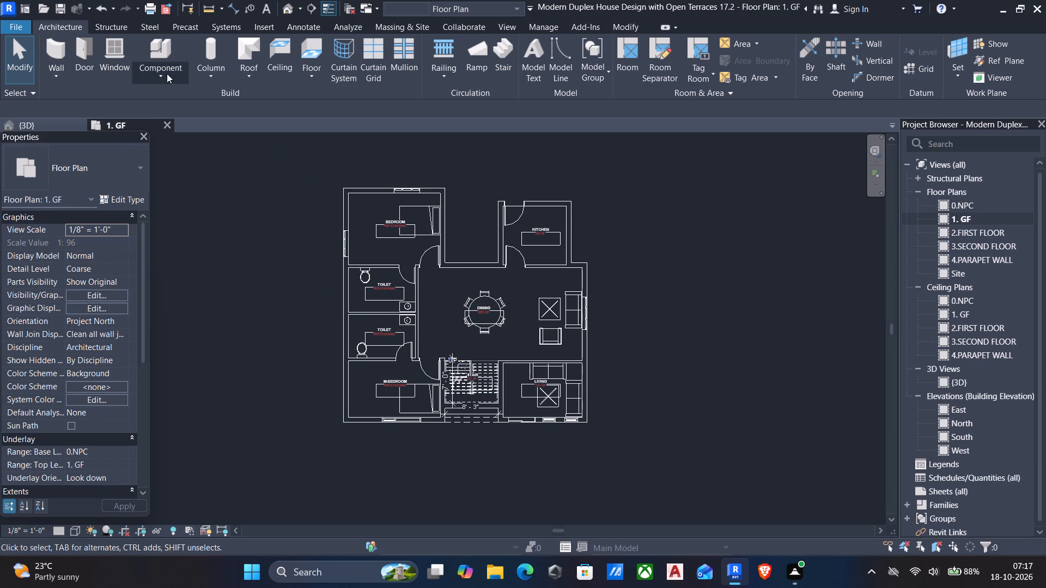
# Start a new cast-in-place monolithic stair with base level 0.NPC and top level 1. GF.
pyautogui.click(55, 21)
pyautogui.click(501, 46)
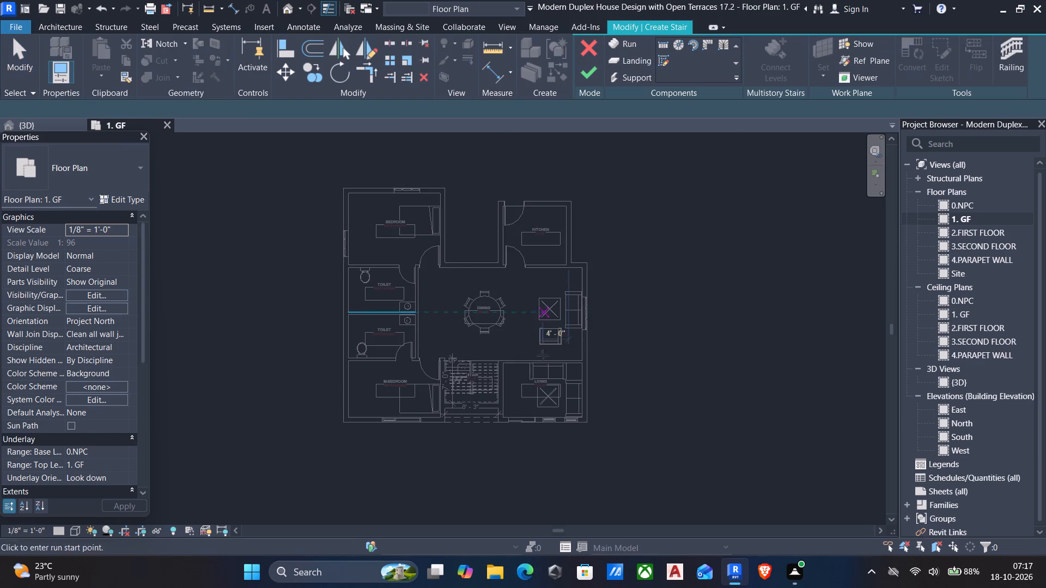
pyautogui.moveTo(522, 451); pyautogui.dragTo(521, 366, button='middle')
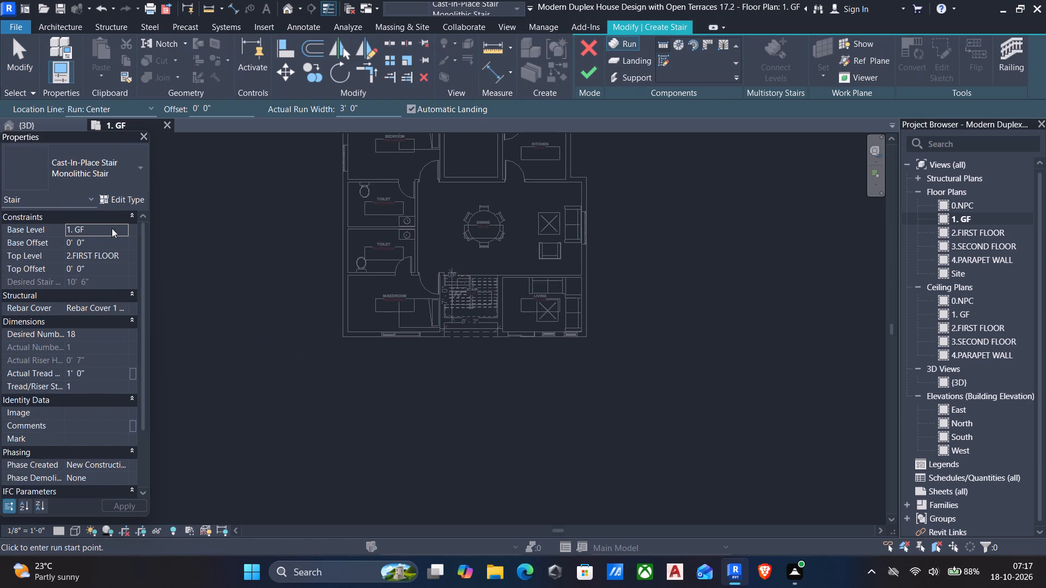
pyautogui.click(124, 230)
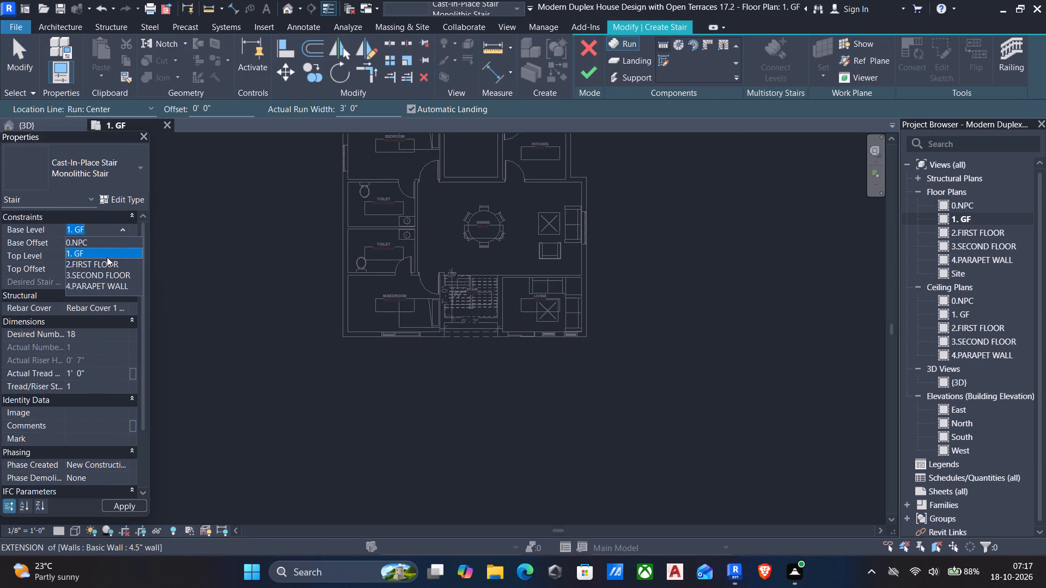
pyautogui.click(100, 245)
pyautogui.click(127, 252)
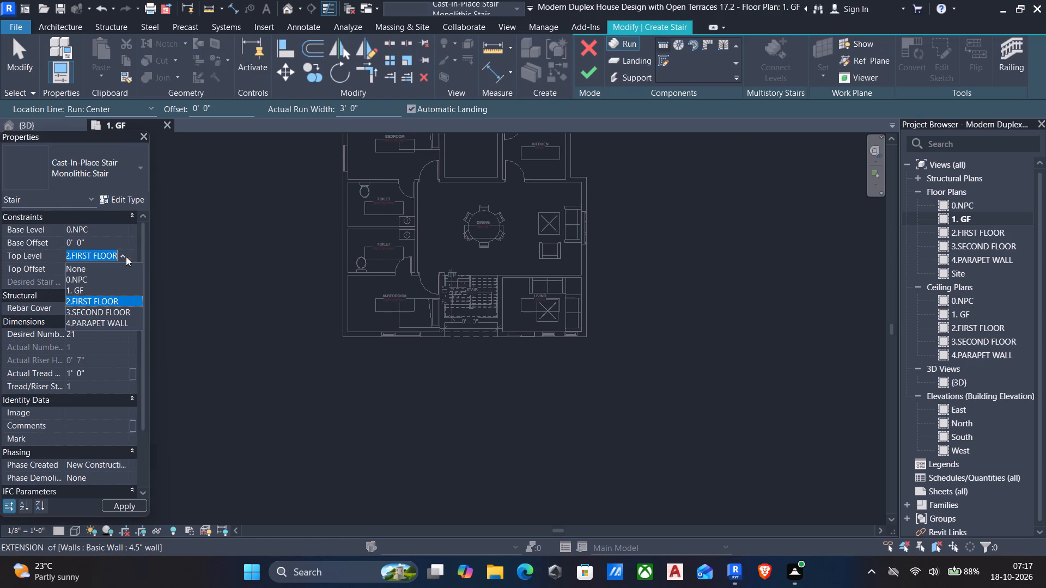
pyautogui.click(76, 288)
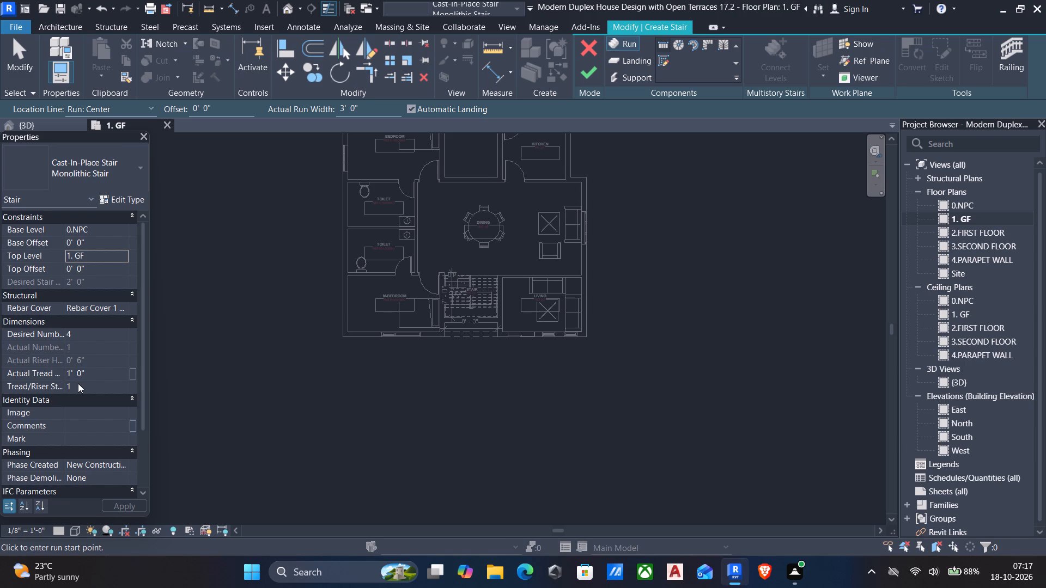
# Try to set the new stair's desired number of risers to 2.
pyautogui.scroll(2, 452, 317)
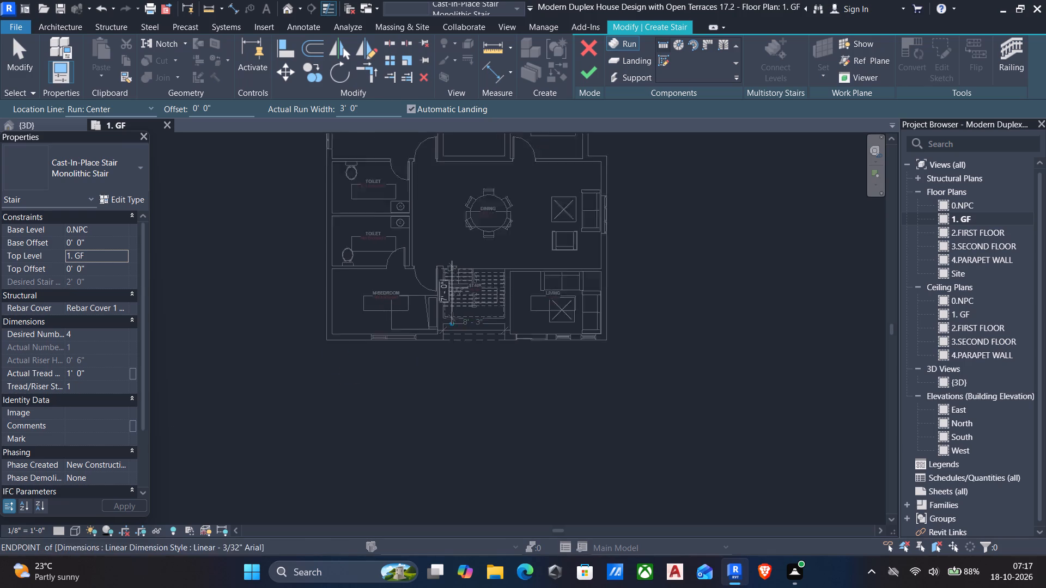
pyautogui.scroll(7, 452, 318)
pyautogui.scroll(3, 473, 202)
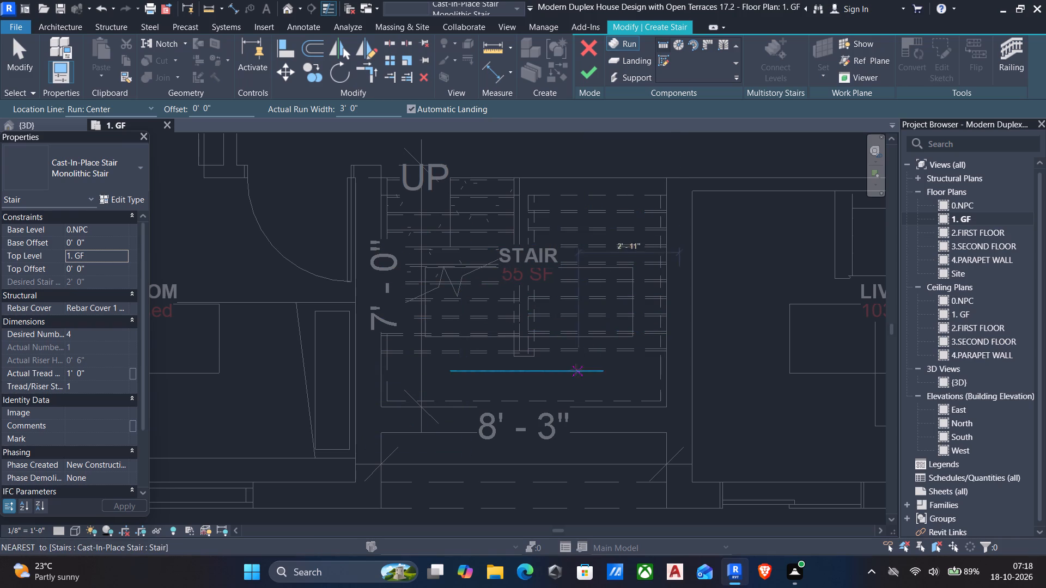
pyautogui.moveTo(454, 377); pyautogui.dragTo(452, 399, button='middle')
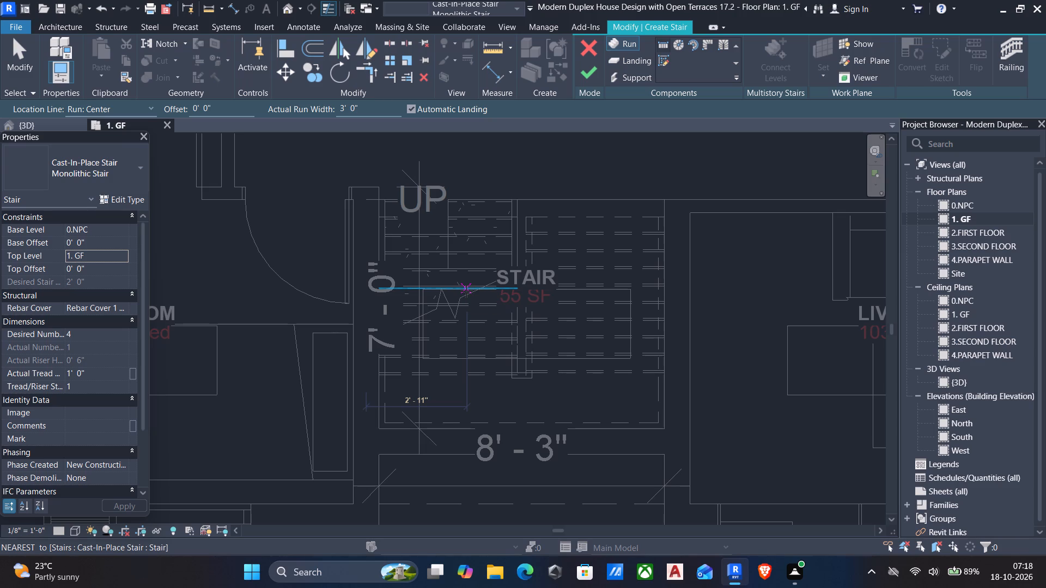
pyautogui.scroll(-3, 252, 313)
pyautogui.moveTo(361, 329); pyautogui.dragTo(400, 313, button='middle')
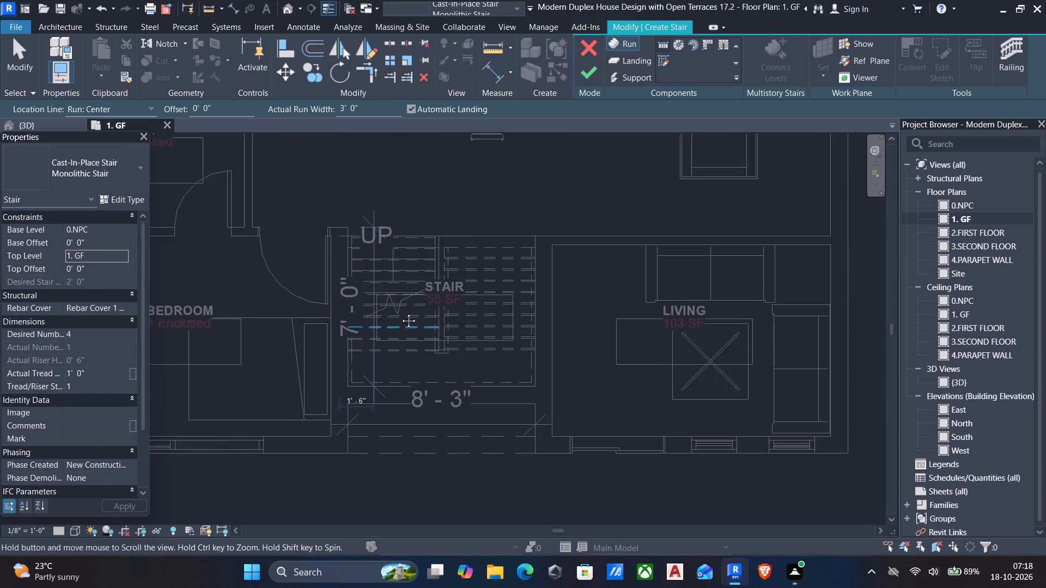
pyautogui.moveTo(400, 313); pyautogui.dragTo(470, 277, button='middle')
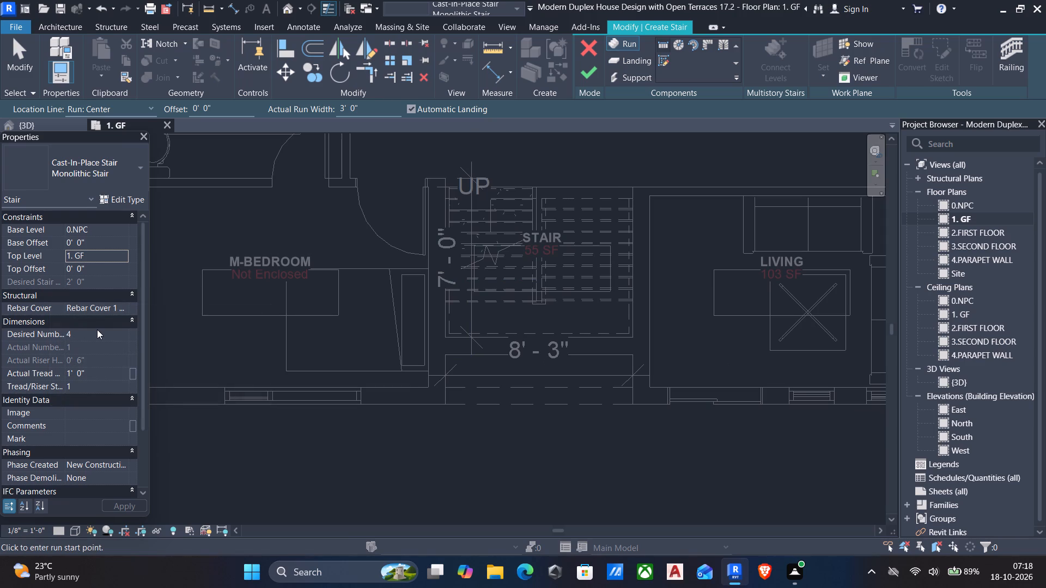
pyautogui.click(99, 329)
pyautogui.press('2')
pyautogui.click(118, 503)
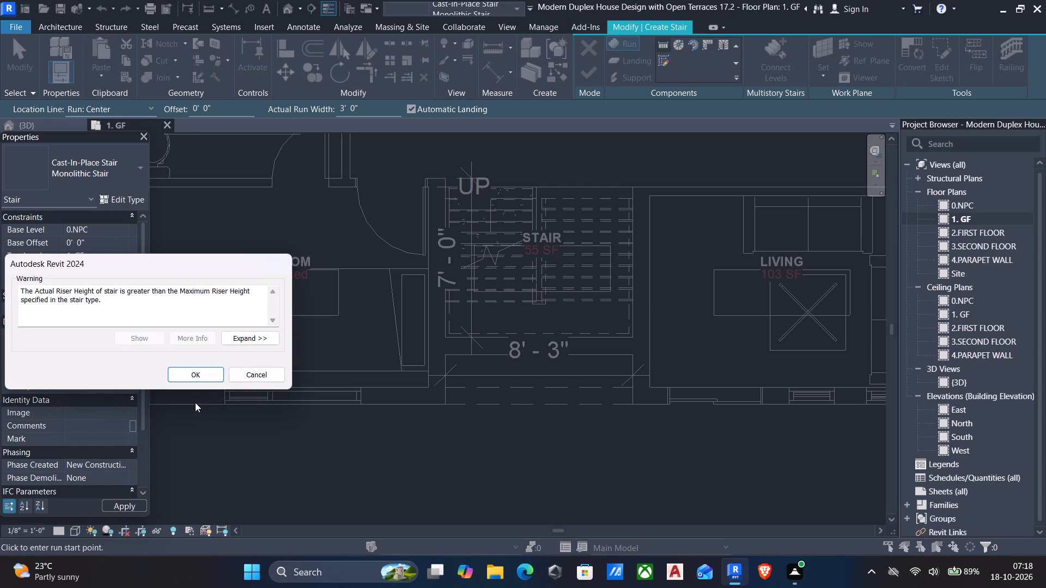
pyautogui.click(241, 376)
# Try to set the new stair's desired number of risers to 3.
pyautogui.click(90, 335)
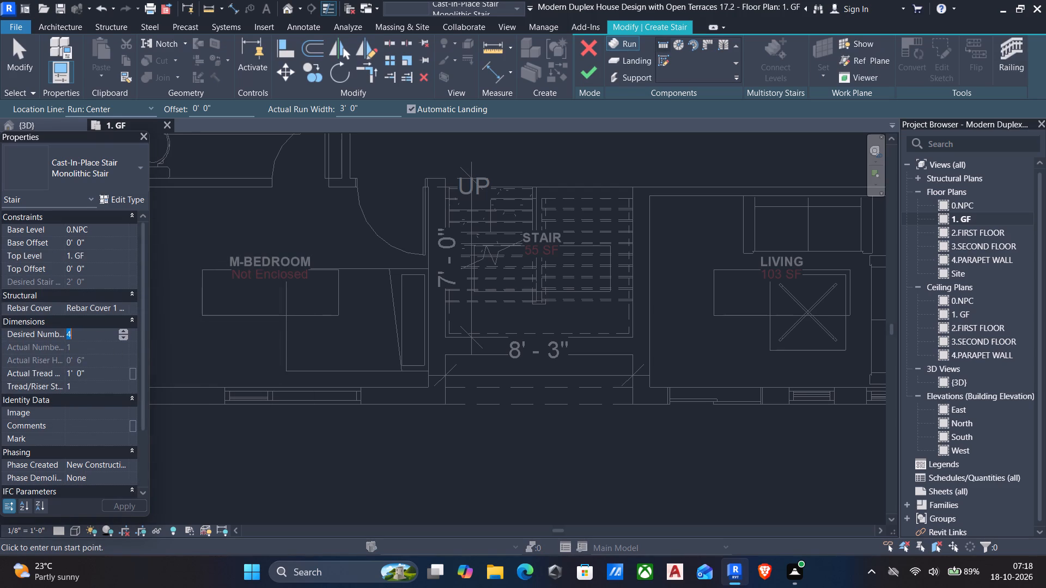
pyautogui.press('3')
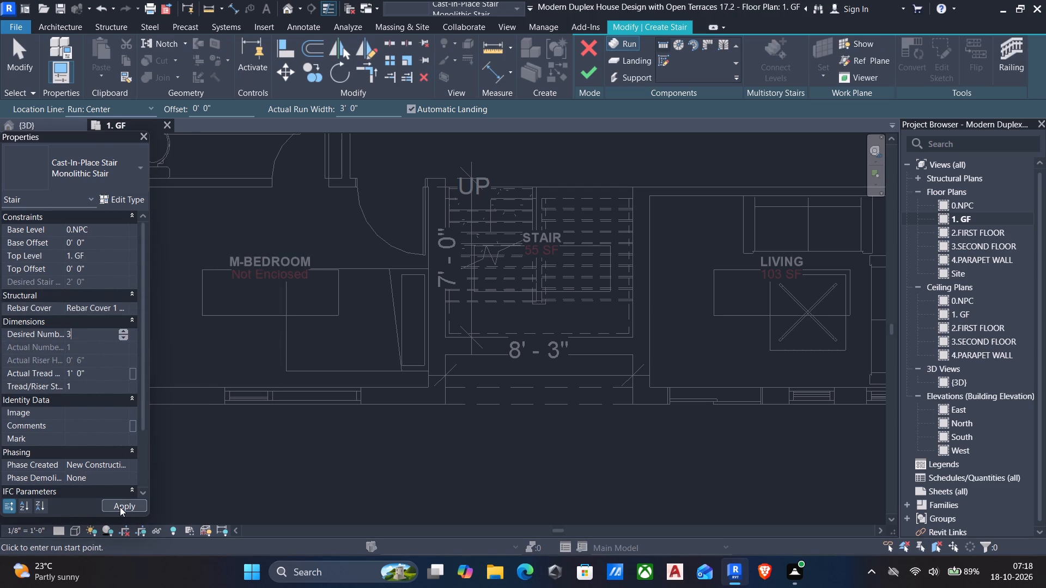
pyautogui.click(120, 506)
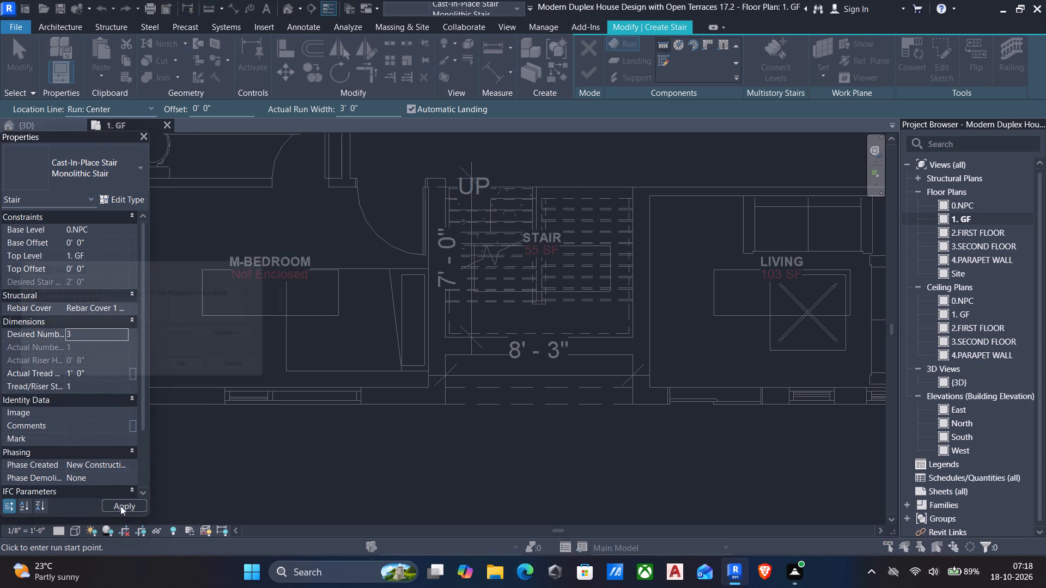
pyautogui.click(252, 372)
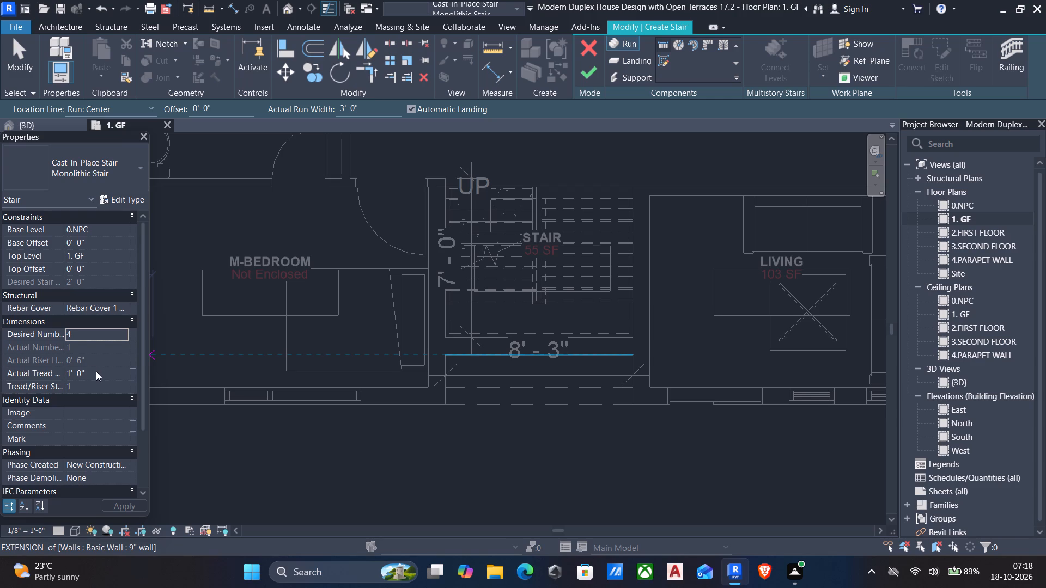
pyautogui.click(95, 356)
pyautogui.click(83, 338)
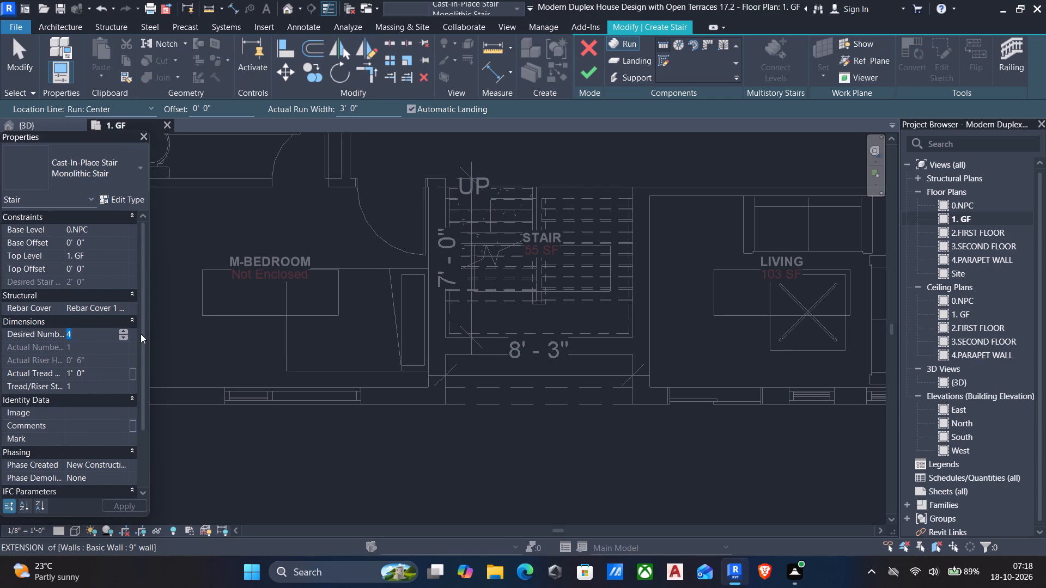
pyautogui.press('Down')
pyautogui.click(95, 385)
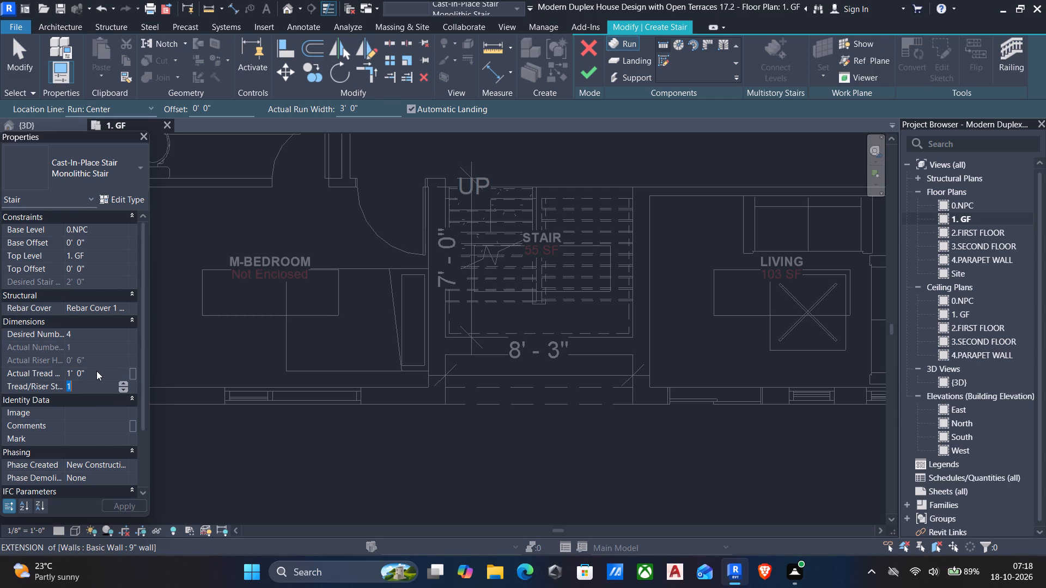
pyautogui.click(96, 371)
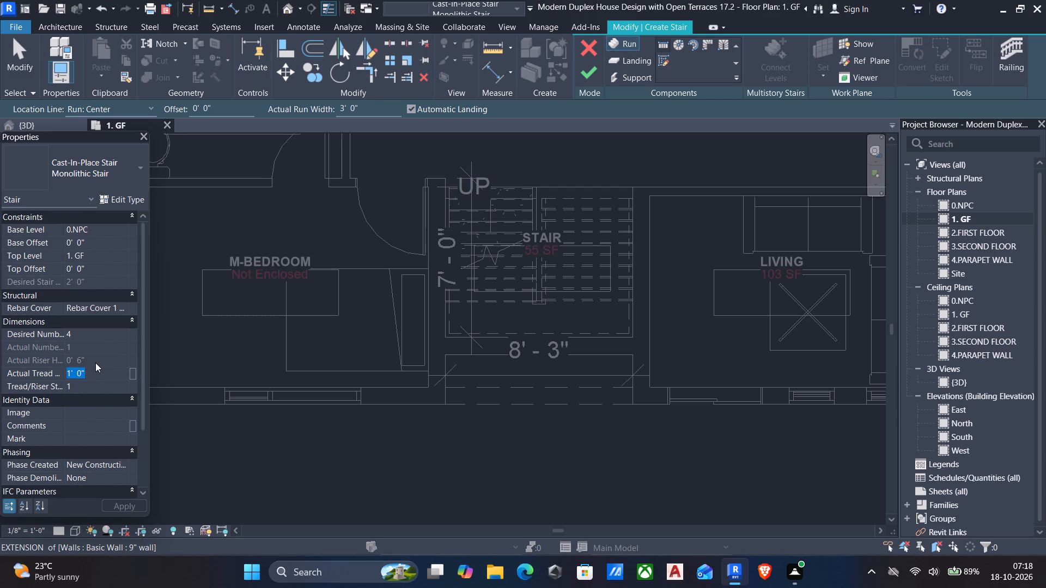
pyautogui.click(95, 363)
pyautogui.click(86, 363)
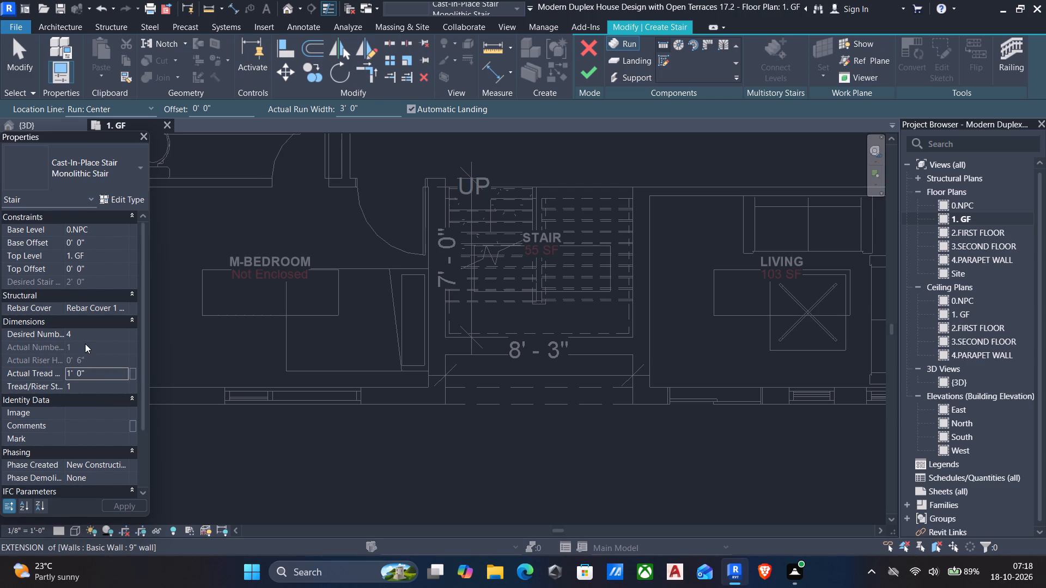
# Set the new stair's desired number of risers to 3 and accept the value.
pyautogui.click(88, 335)
pyautogui.press('3')
pyautogui.press("'")
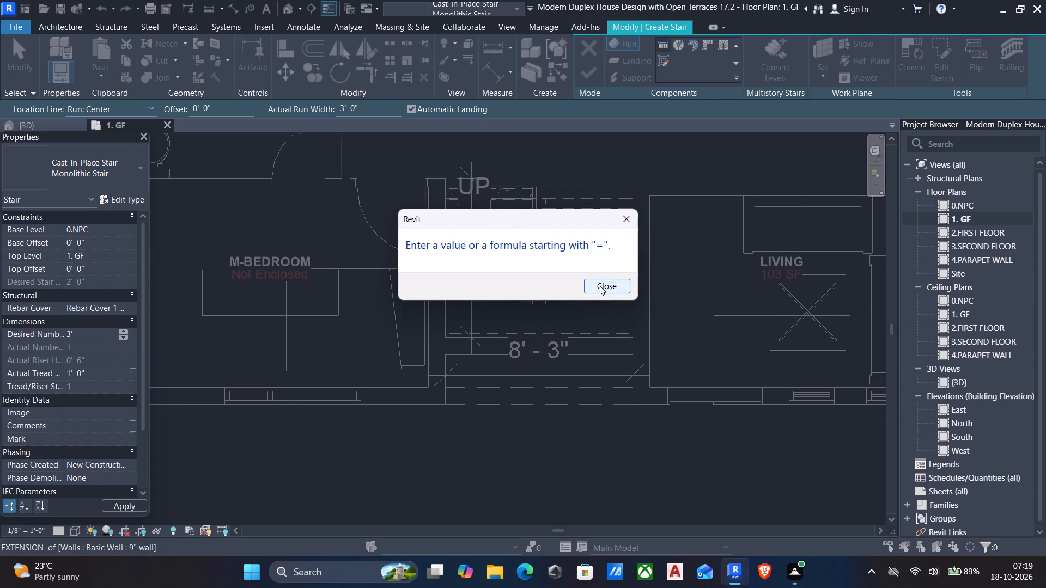
pyautogui.click(600, 286)
pyautogui.click(87, 334)
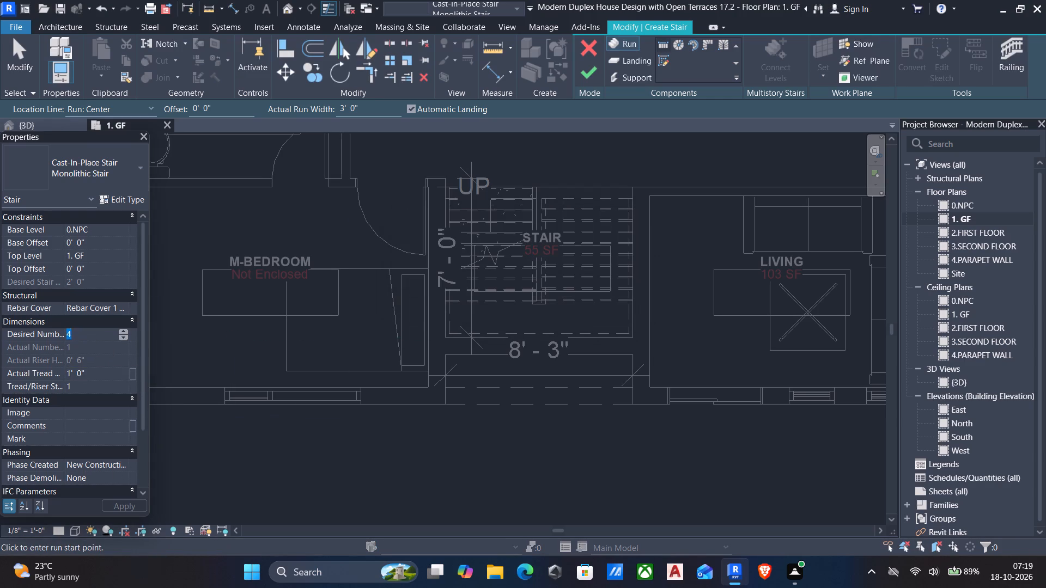
pyautogui.press('3')
pyautogui.press('Return')
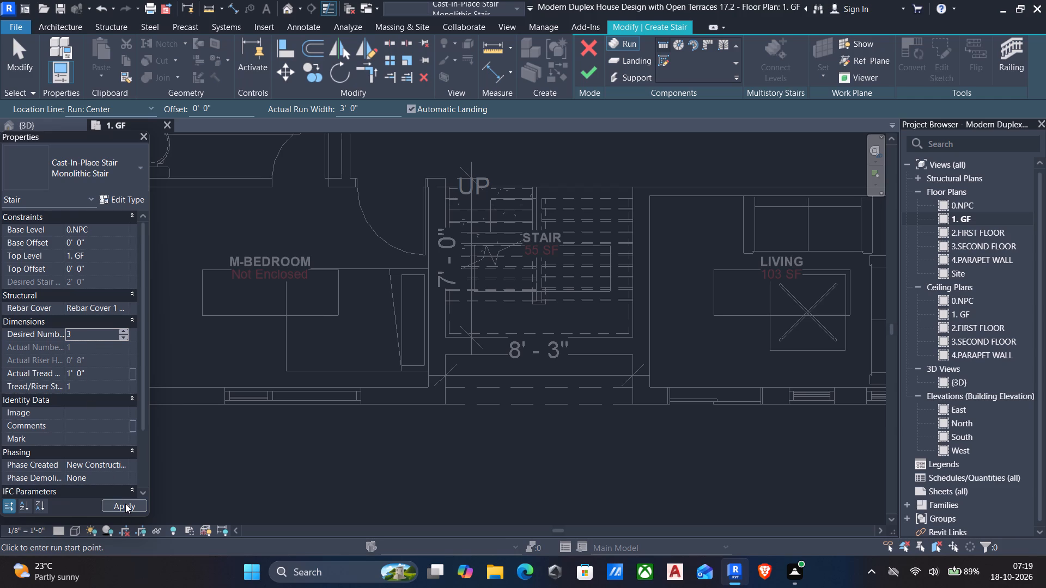
pyautogui.click(125, 504)
pyautogui.click(212, 371)
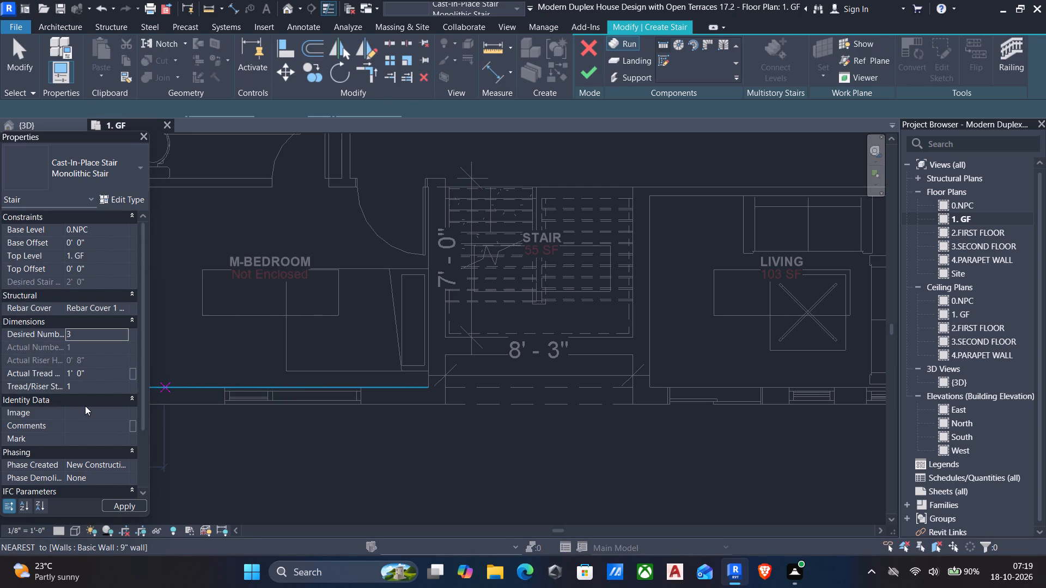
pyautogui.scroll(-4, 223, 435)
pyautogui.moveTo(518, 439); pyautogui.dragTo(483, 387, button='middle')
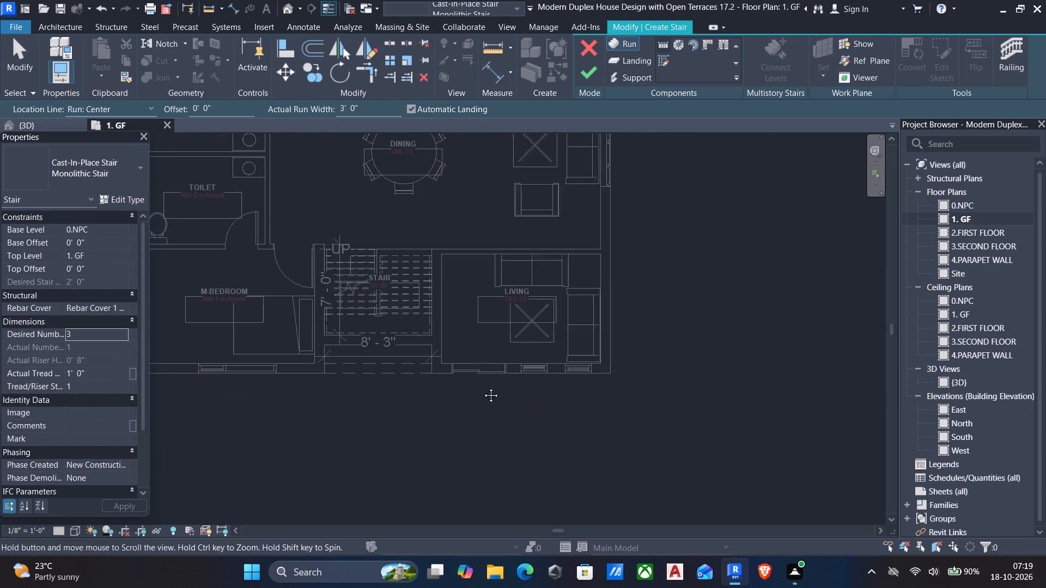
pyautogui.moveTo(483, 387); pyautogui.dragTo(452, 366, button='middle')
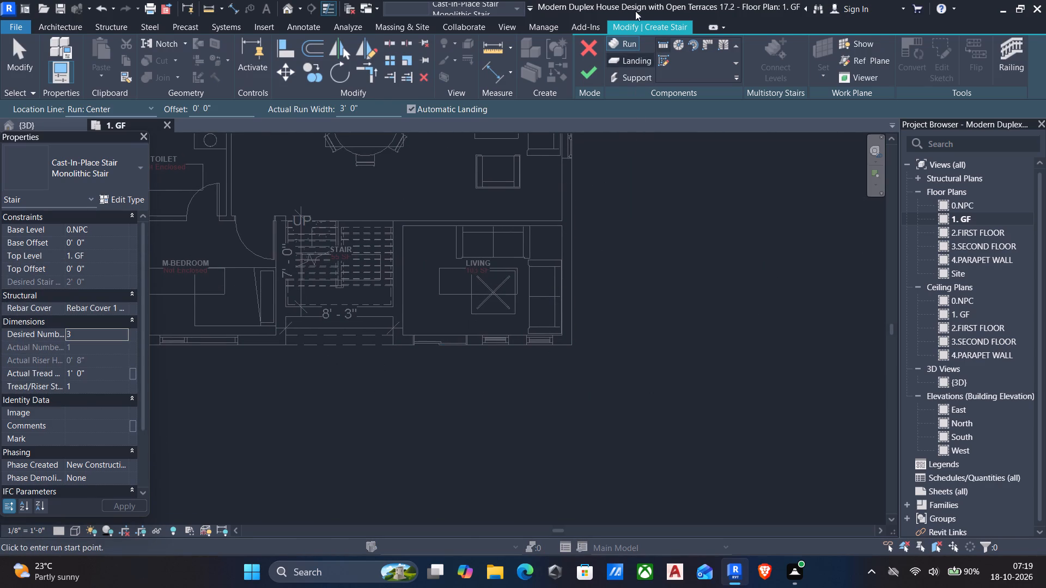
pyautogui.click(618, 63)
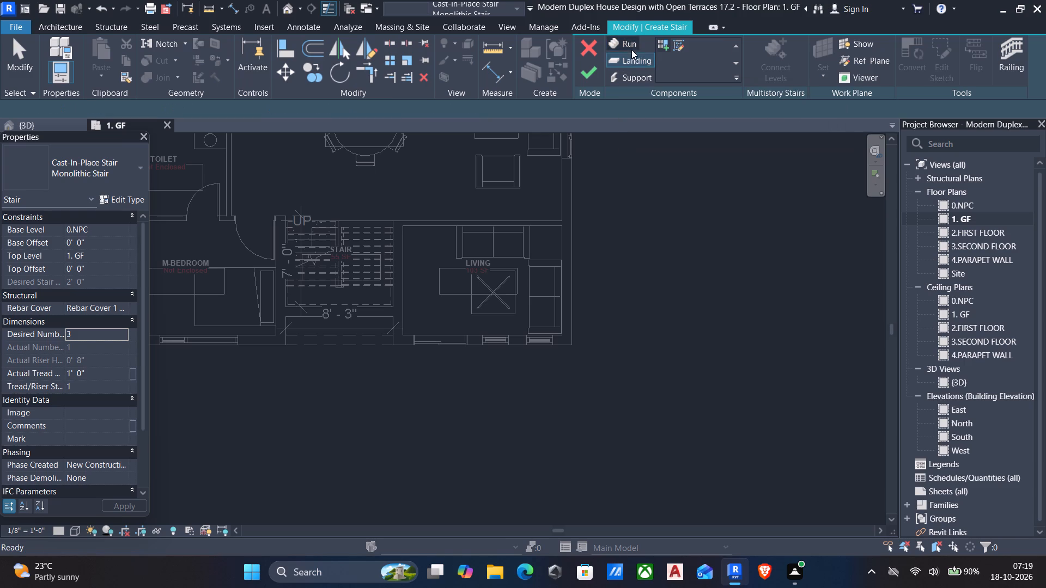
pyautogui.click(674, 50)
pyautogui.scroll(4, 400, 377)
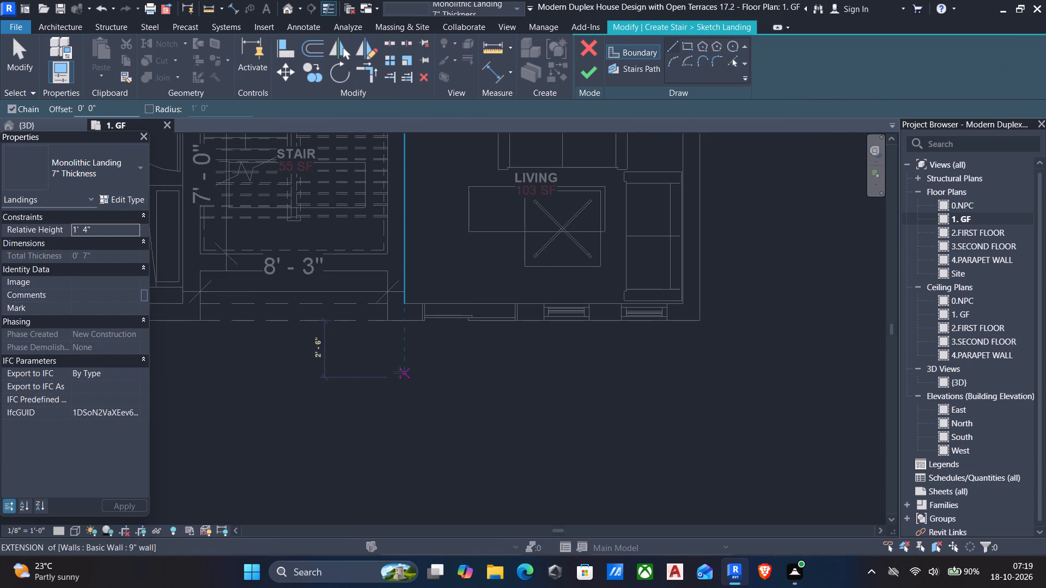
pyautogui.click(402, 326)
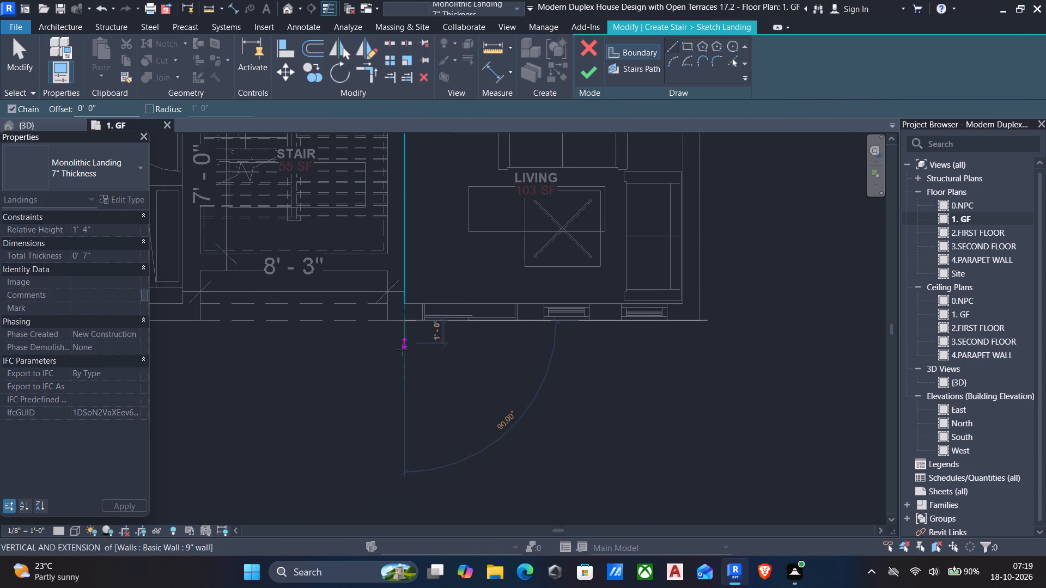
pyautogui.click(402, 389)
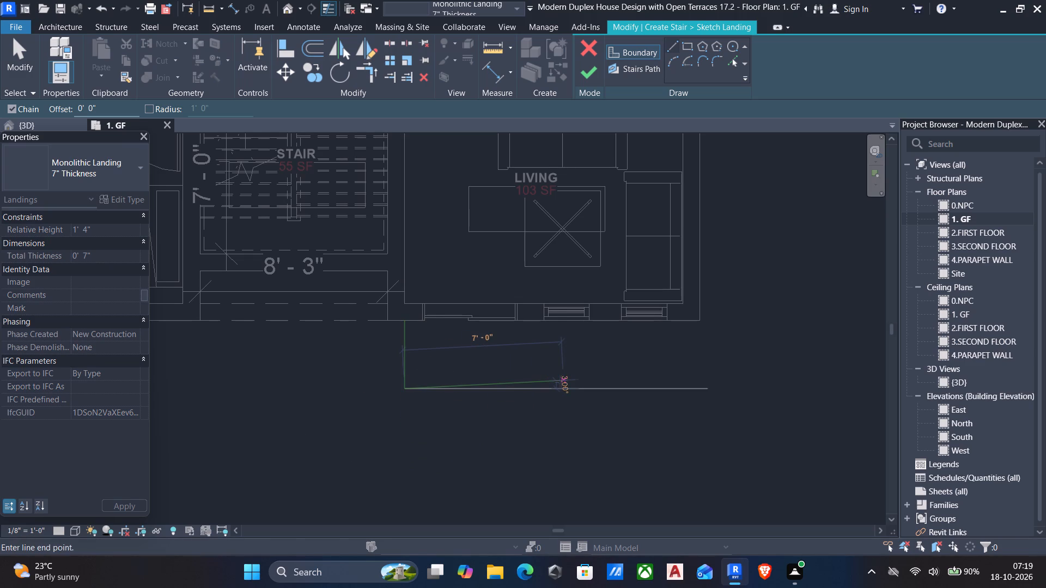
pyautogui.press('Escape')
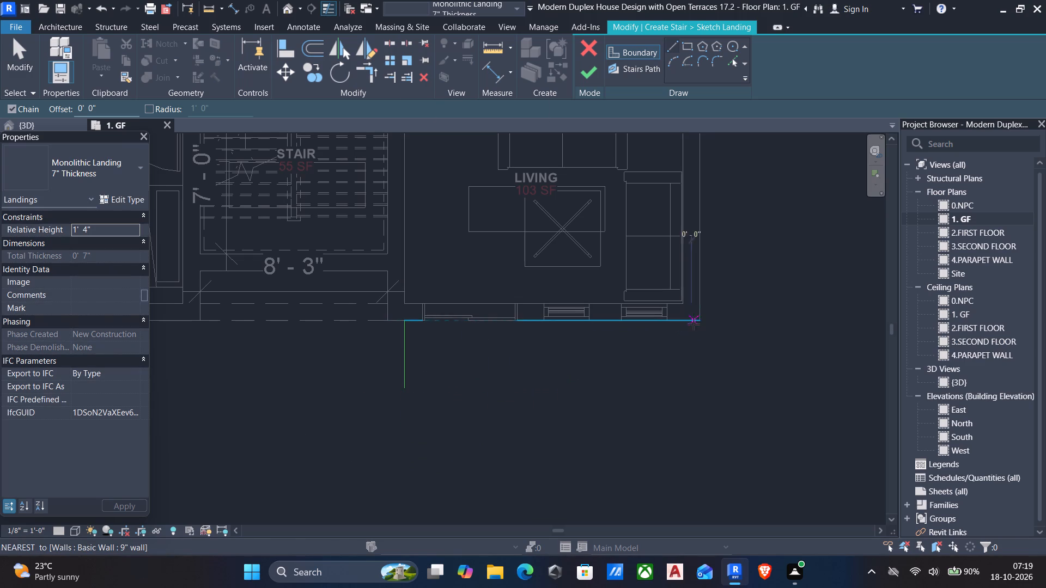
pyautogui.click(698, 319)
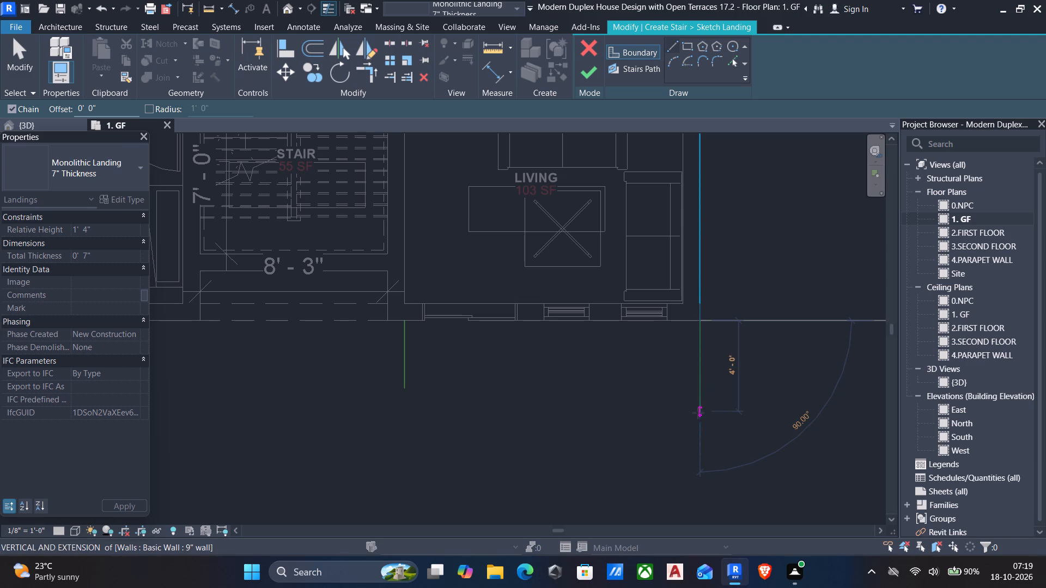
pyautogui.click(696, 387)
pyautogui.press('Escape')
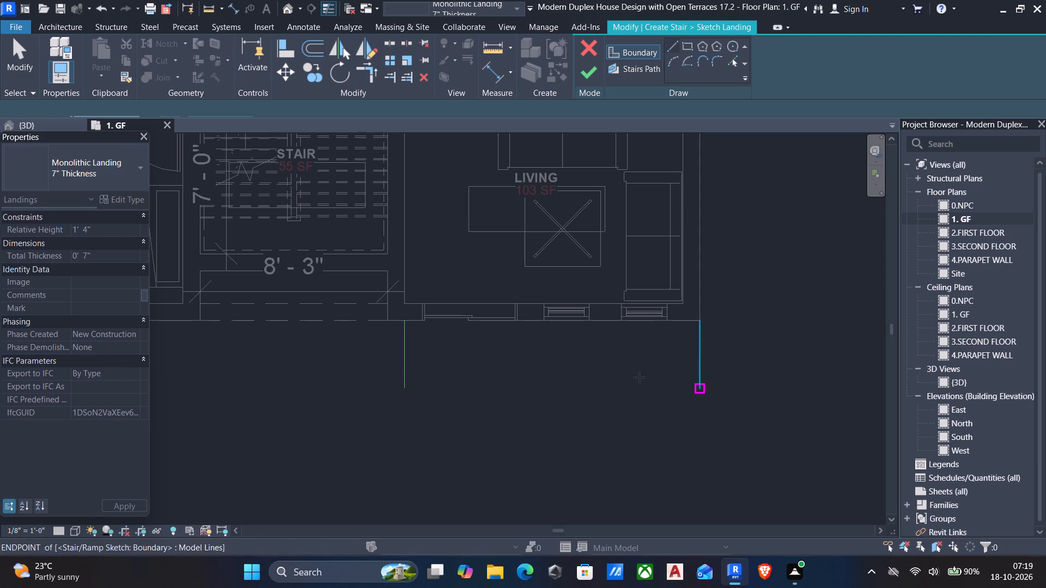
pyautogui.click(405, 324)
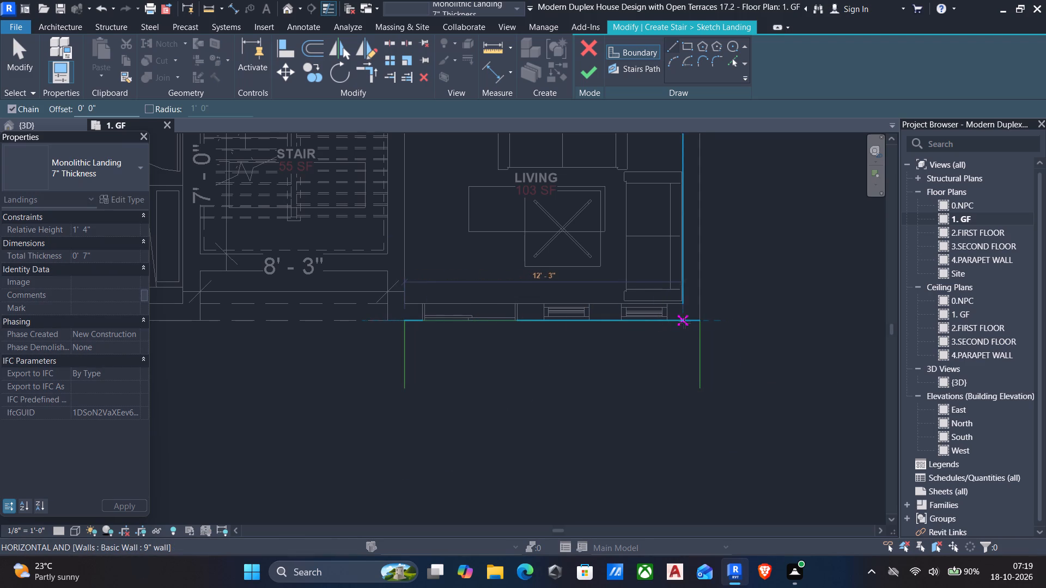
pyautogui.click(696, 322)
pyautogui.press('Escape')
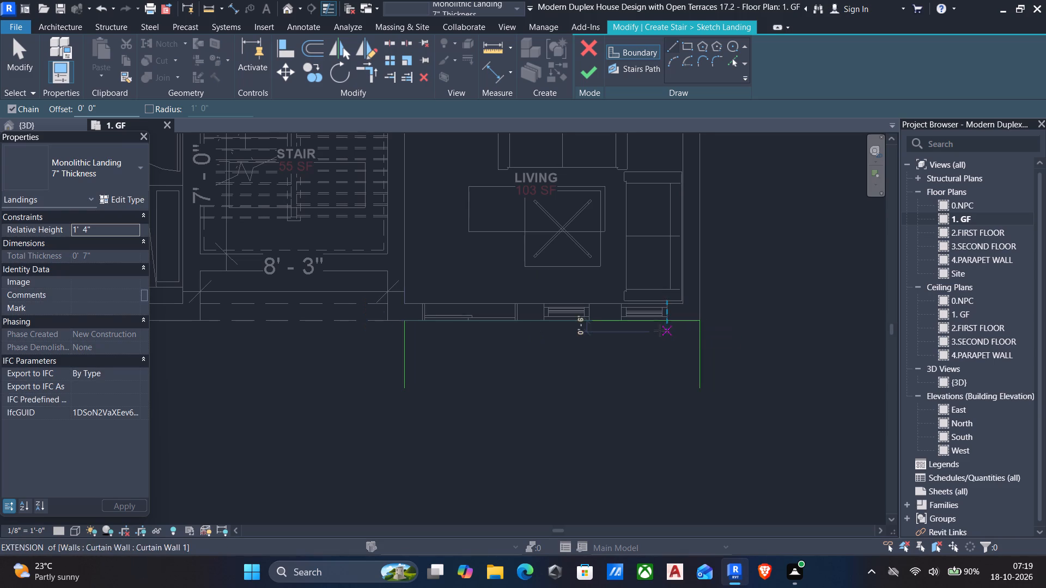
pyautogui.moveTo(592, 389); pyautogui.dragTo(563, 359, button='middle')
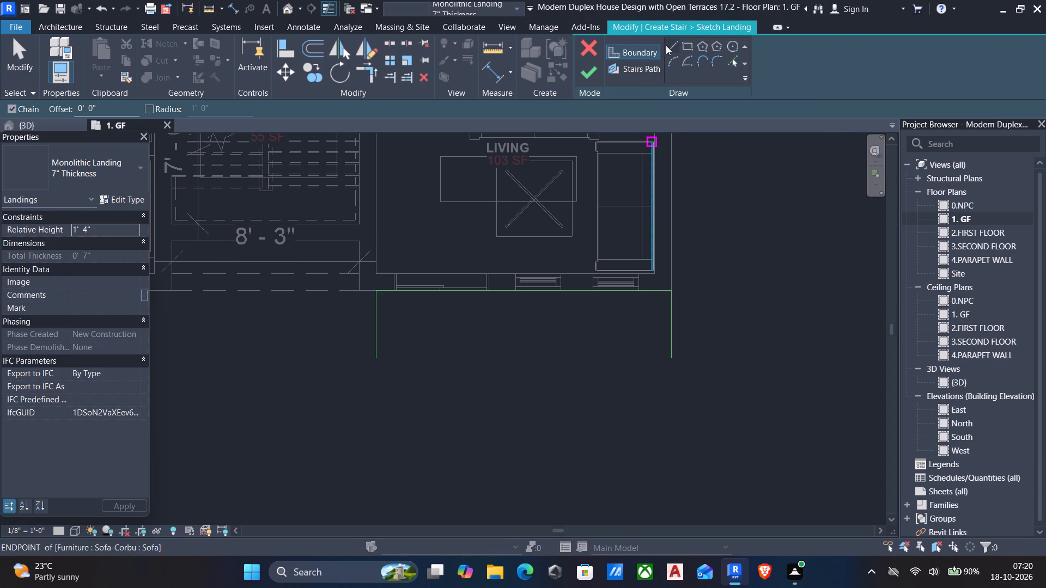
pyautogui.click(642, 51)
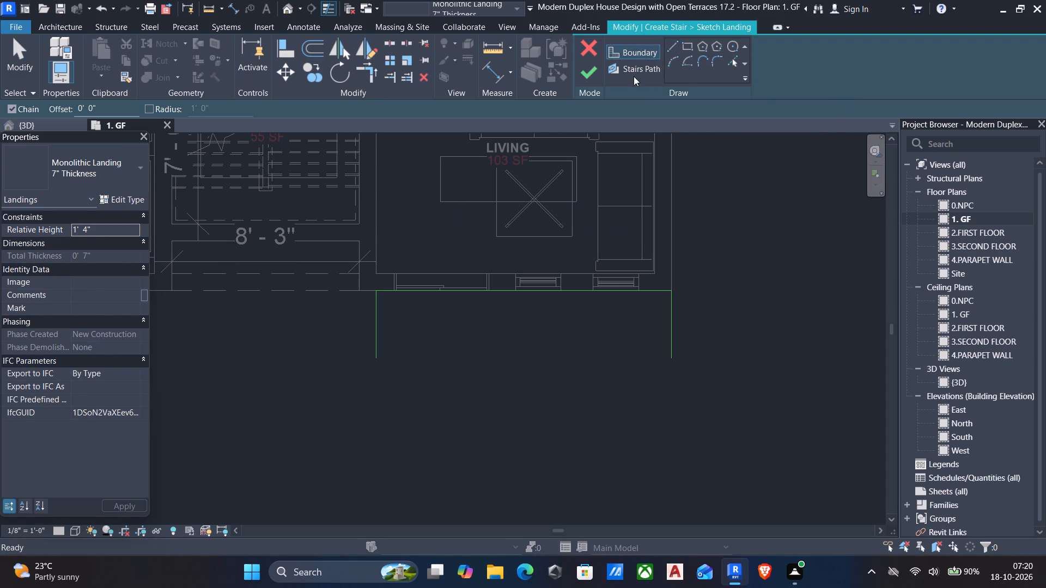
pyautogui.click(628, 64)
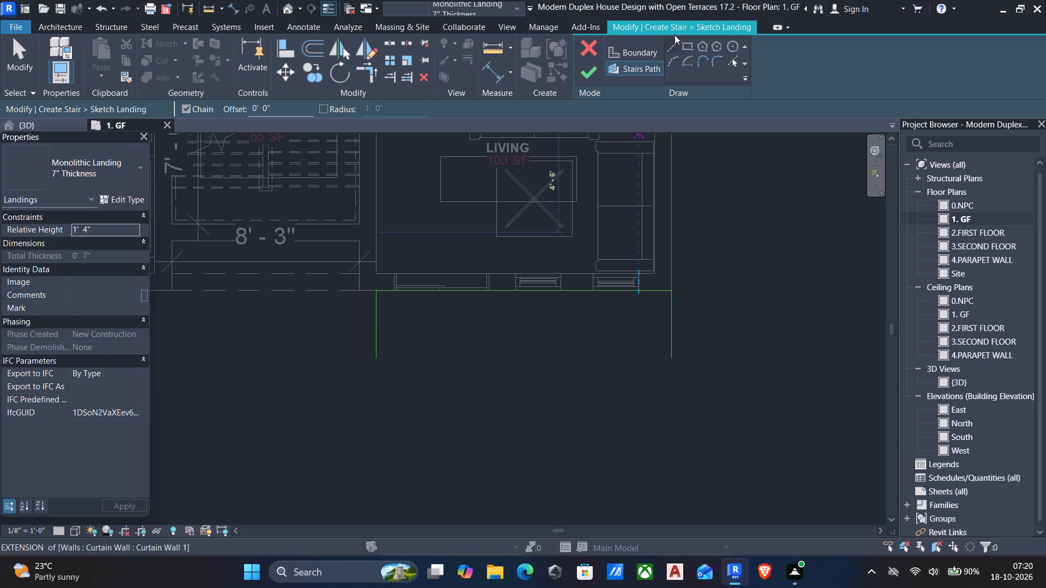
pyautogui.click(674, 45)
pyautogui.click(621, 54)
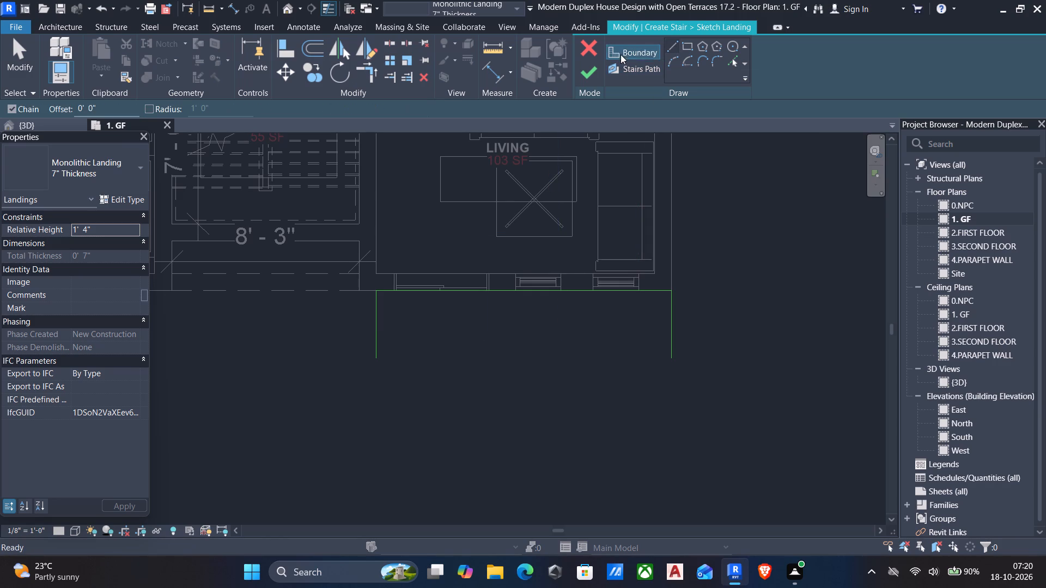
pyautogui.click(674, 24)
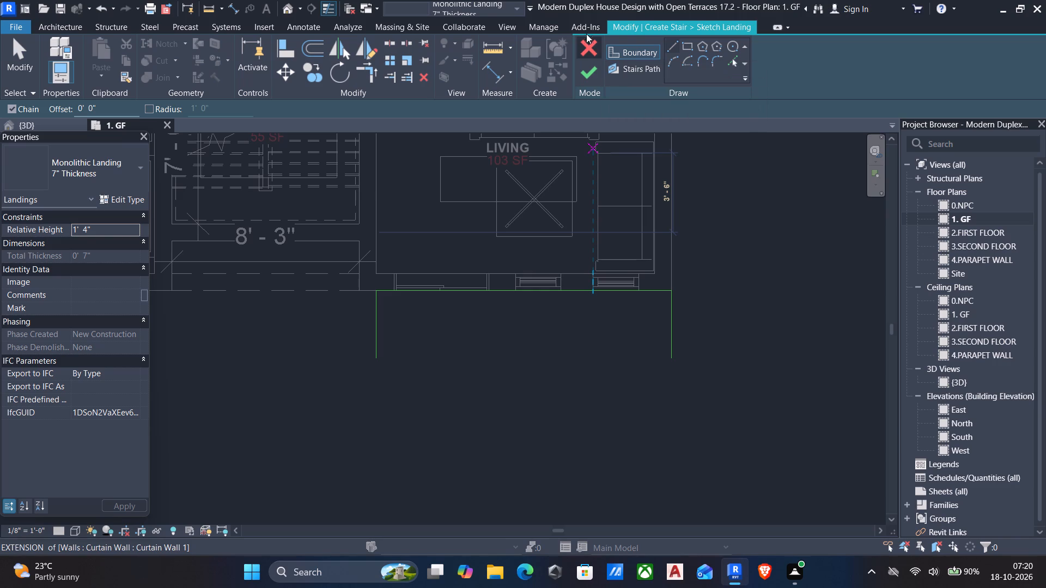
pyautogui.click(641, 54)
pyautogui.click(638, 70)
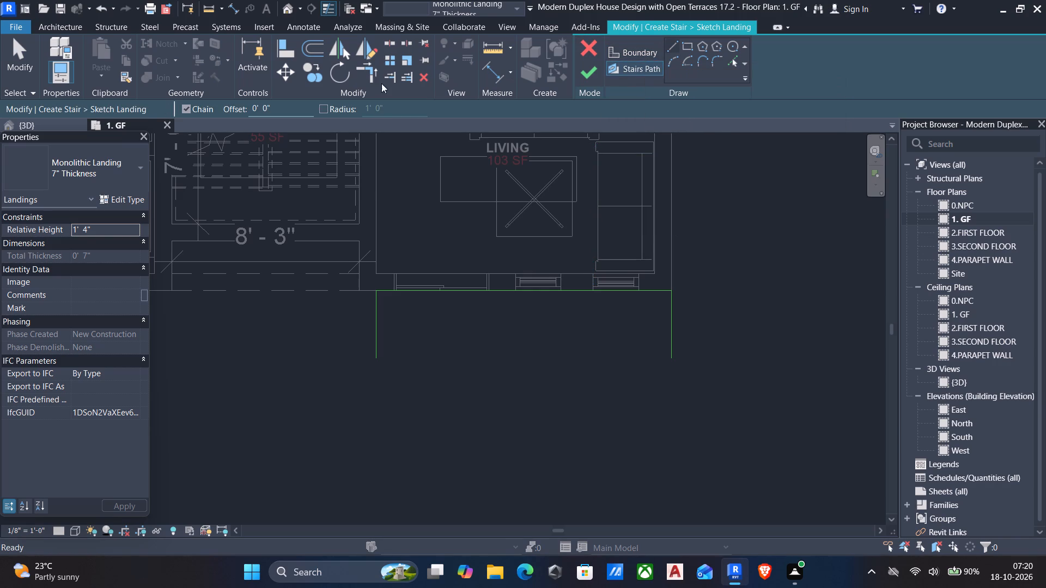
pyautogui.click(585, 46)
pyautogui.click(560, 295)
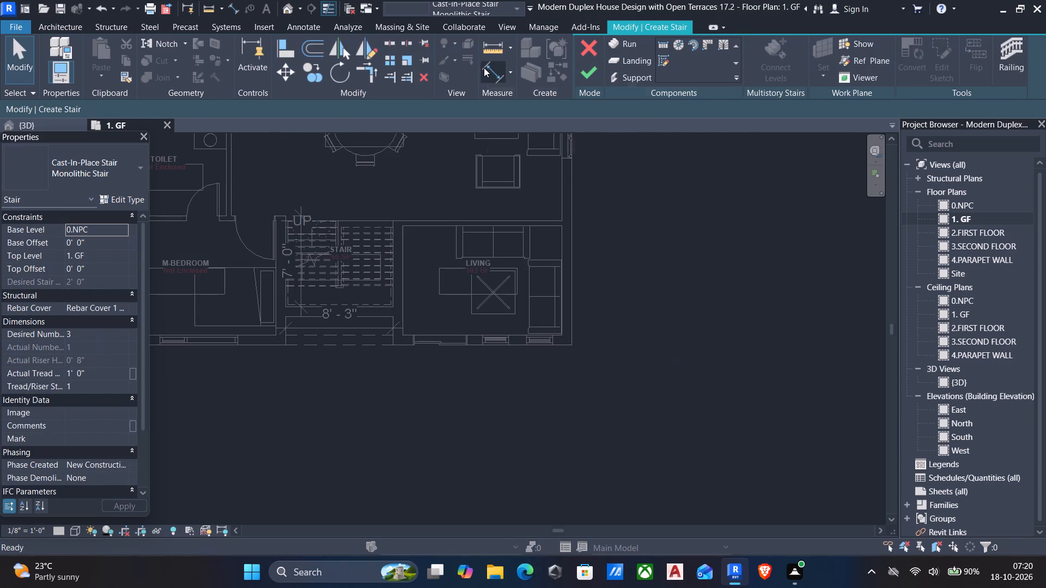
# Sketch a custom rectangular landing 13'-0" long against the outside of the living room wall with the sliding door, and finish its sketch.
pyautogui.click(630, 59)
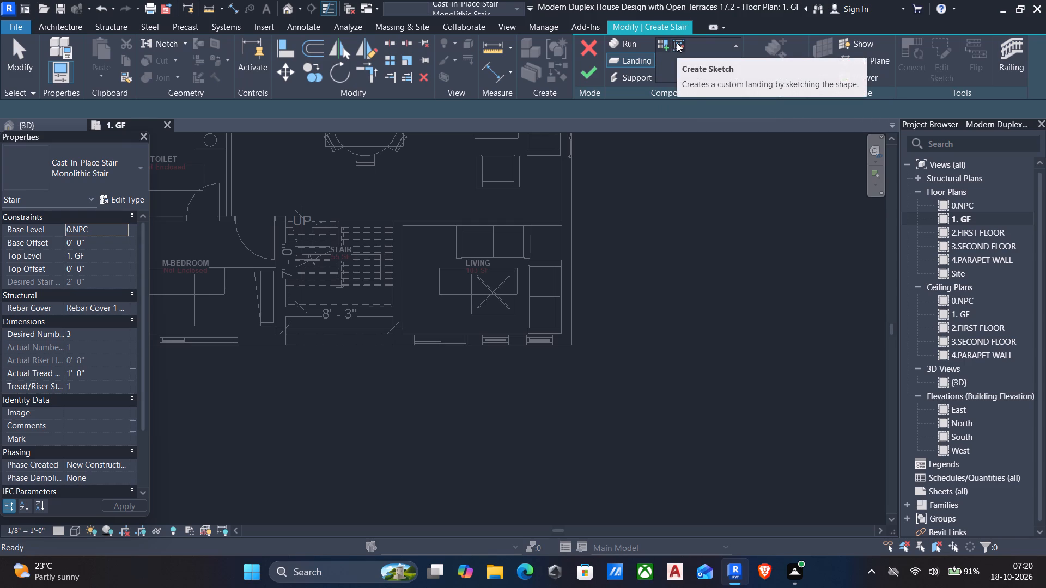
pyautogui.click(677, 42)
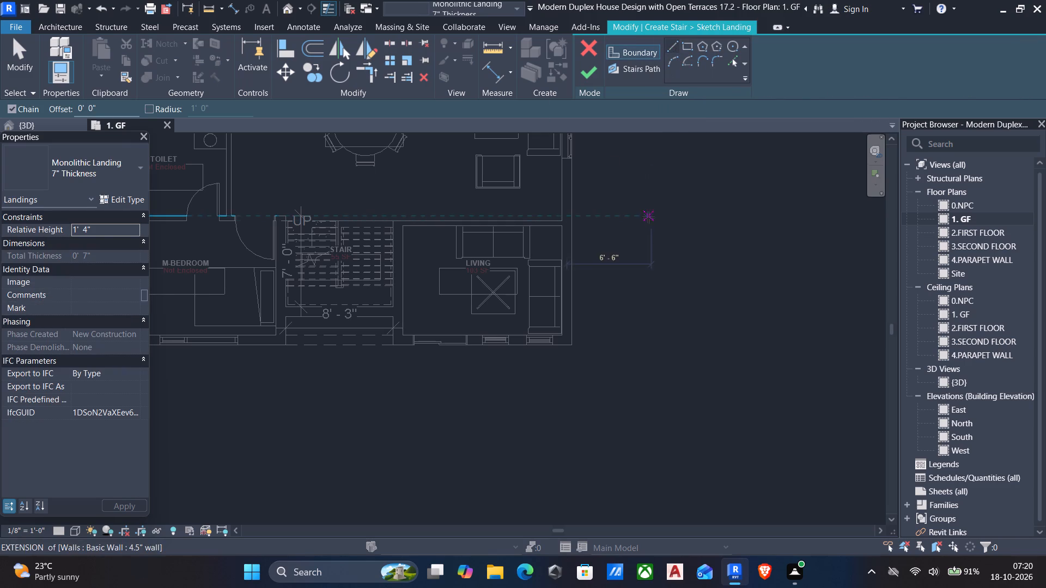
pyautogui.moveTo(648, 219); pyautogui.dragTo(648, 168, button='middle')
pyautogui.scroll(3, 434, 301)
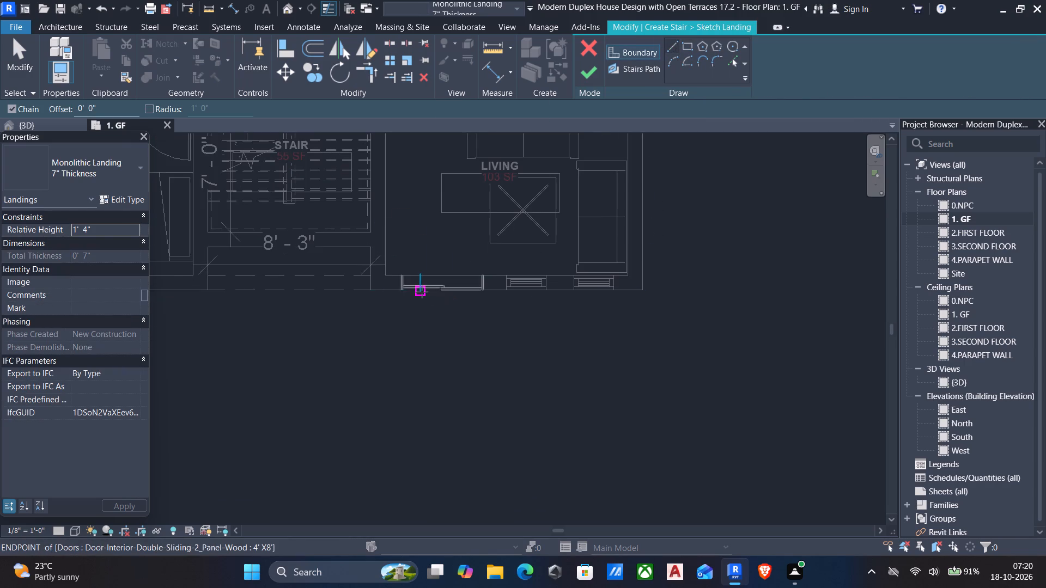
pyautogui.scroll(5, 403, 303)
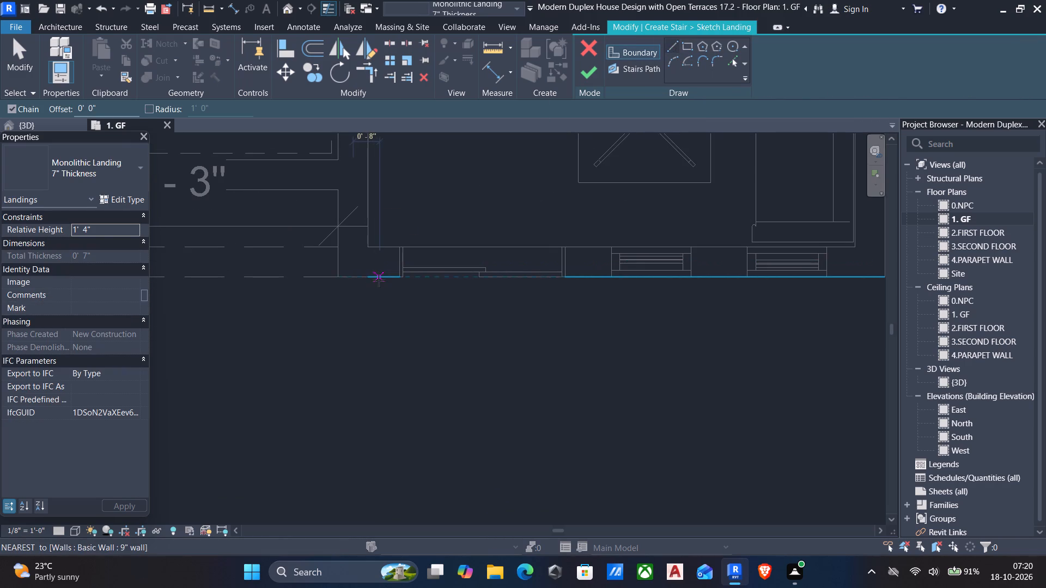
pyautogui.click(370, 282)
pyautogui.moveTo(478, 288); pyautogui.dragTo(435, 295, button='middle')
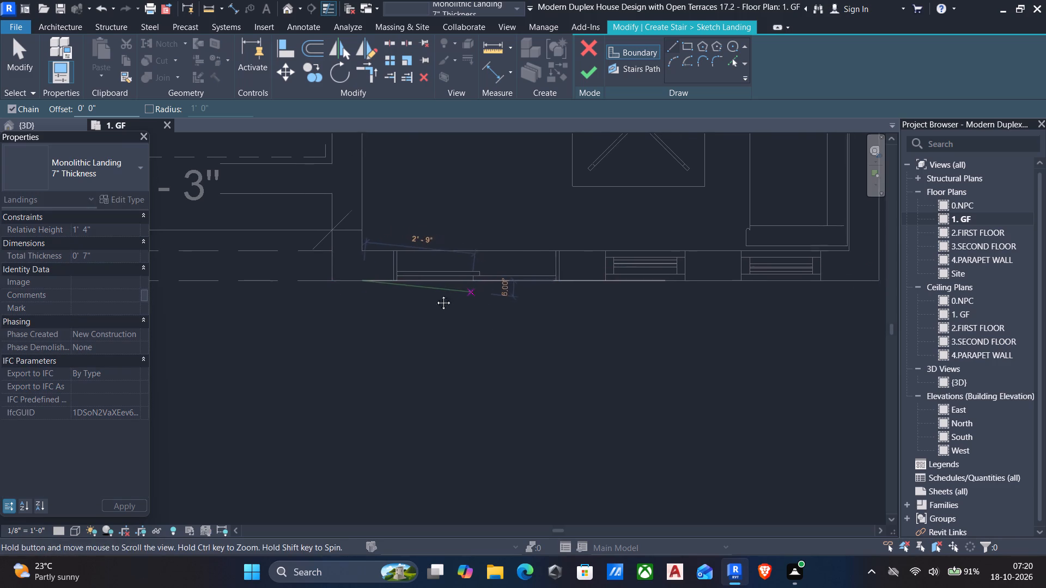
pyautogui.moveTo(435, 295); pyautogui.dragTo(396, 295, button='middle')
pyautogui.scroll(-4, 393, 296)
pyautogui.moveTo(518, 308); pyautogui.dragTo(445, 310, button='middle')
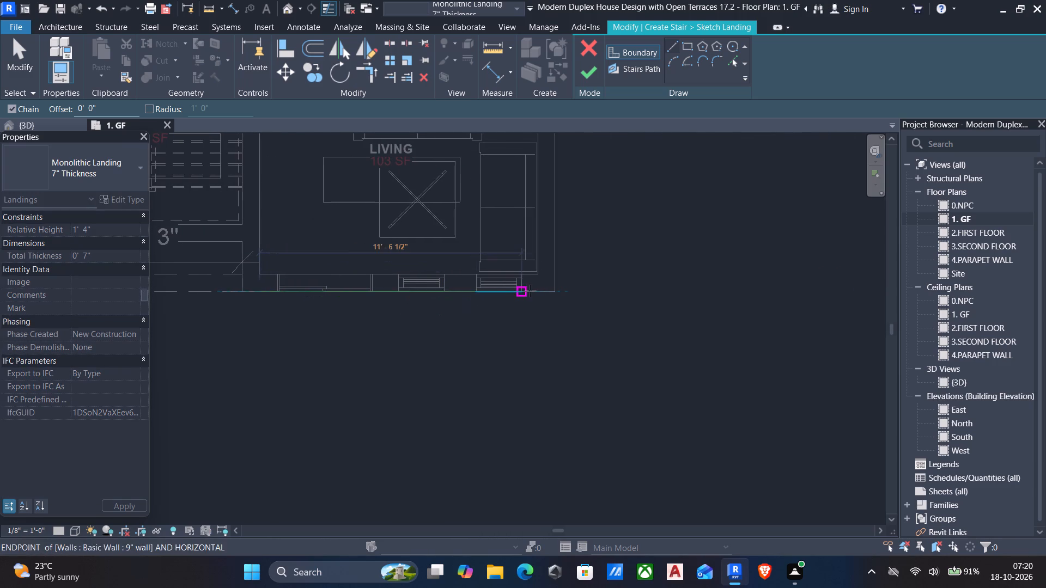
pyautogui.click(555, 292)
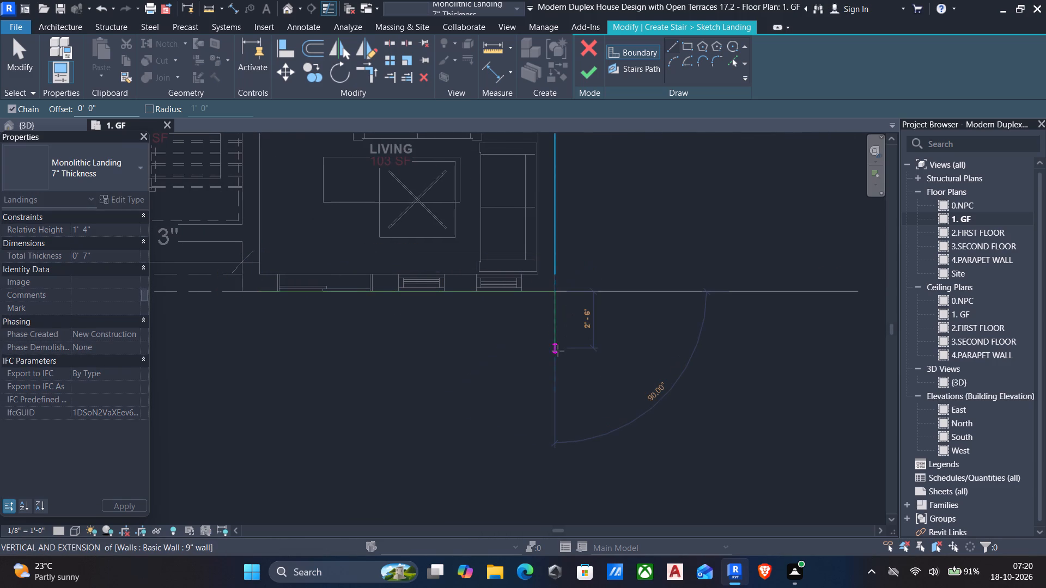
pyautogui.click(558, 358)
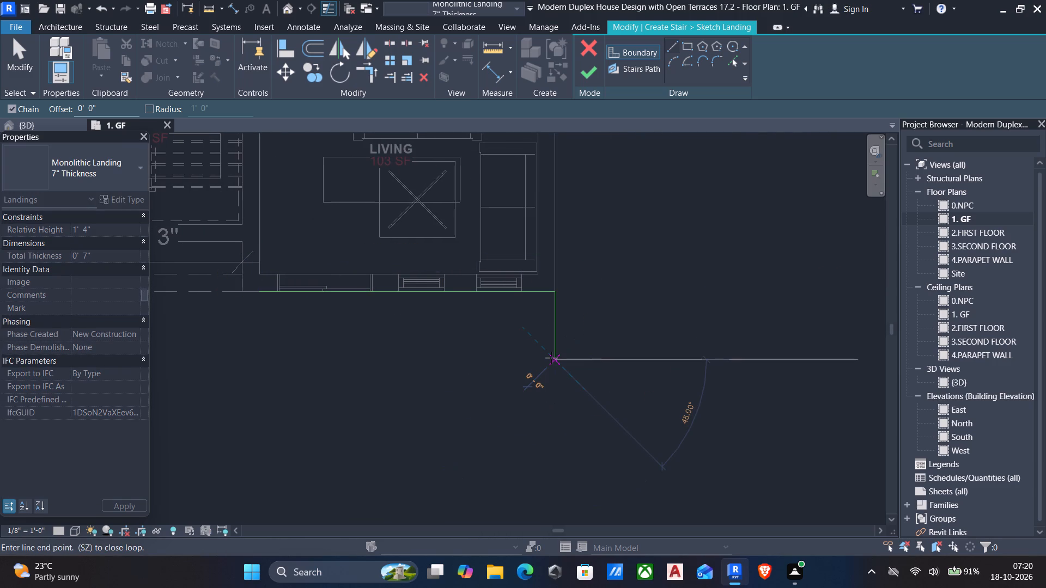
pyautogui.press('Escape')
pyautogui.click(256, 292)
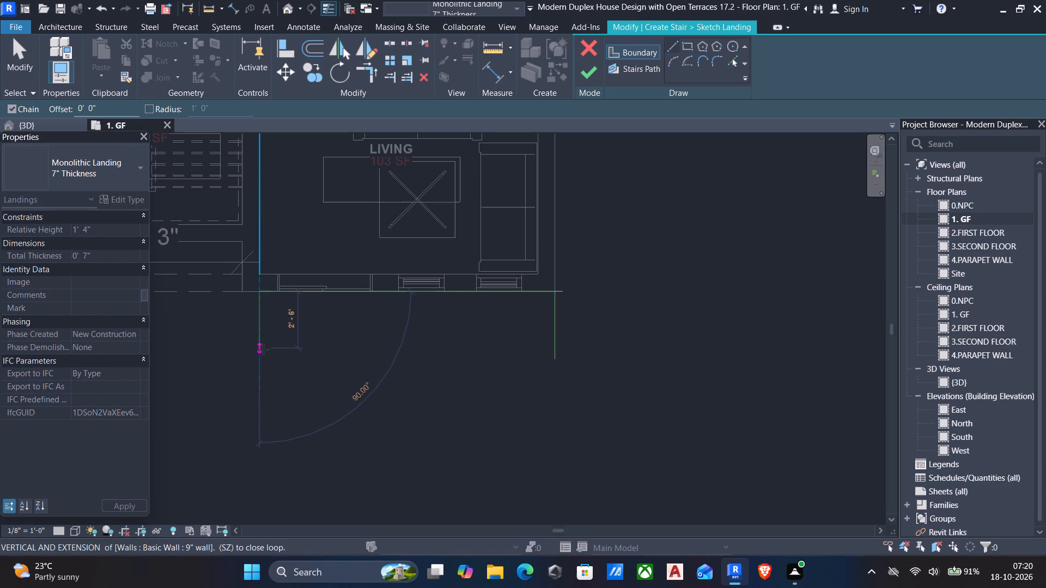
pyautogui.click(261, 360)
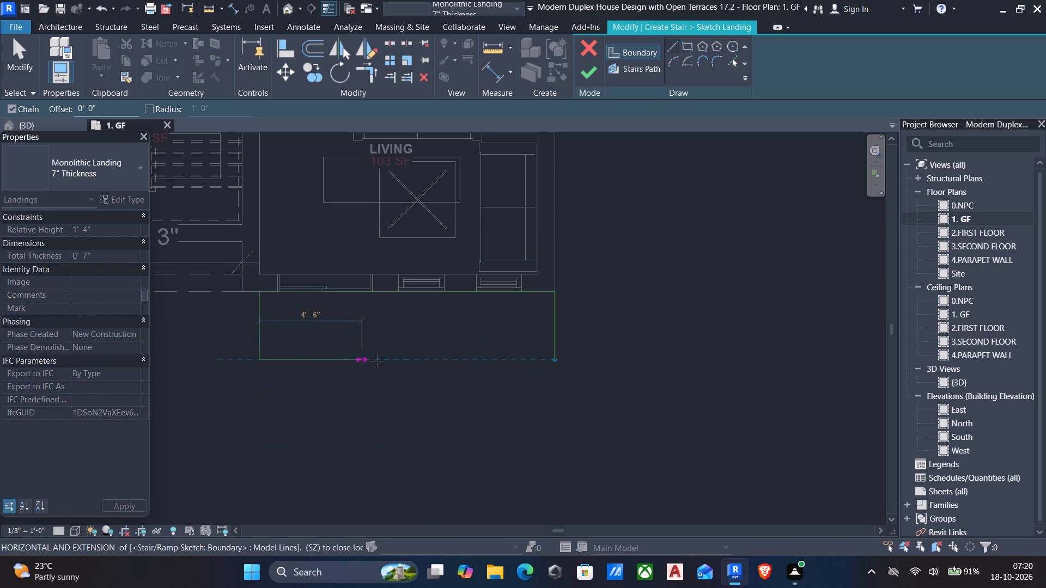
pyautogui.click(552, 360)
pyautogui.press('Escape')
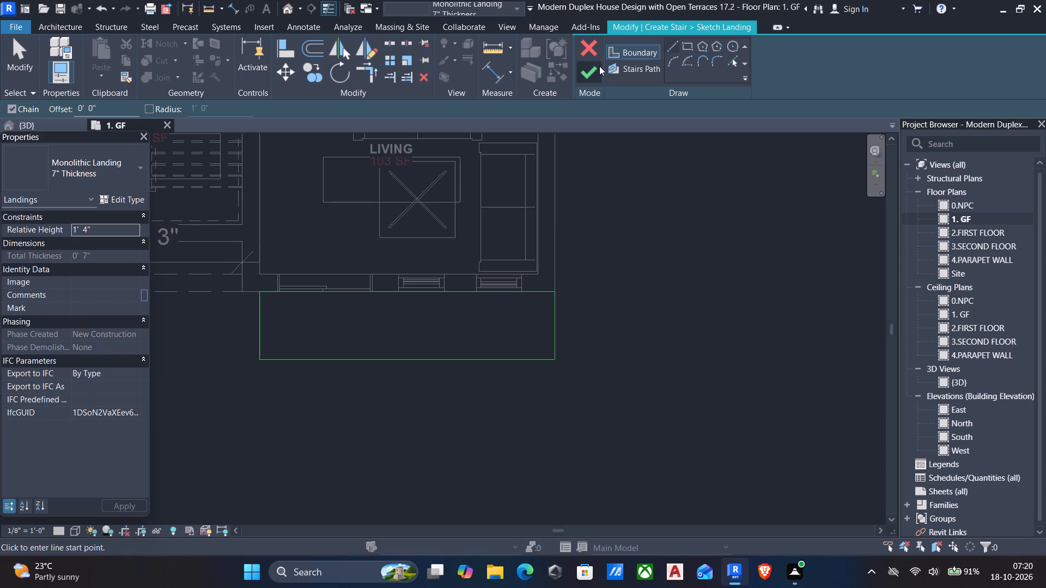
pyautogui.click(596, 68)
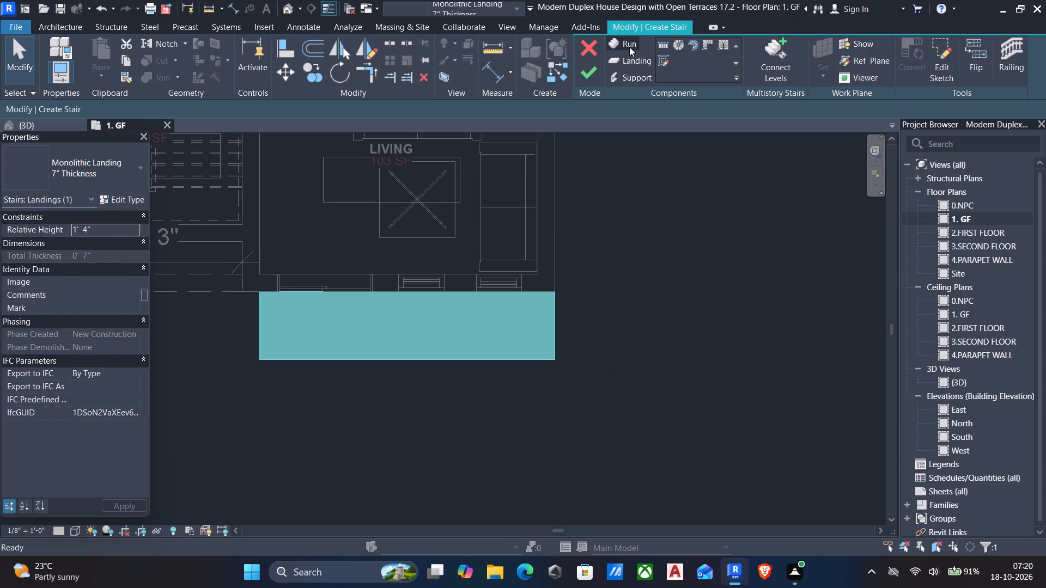
# Start a sketched run and draw its first boundary line 16" long outward from the landing's outer corner nearest the stair room.
pyautogui.click(631, 46)
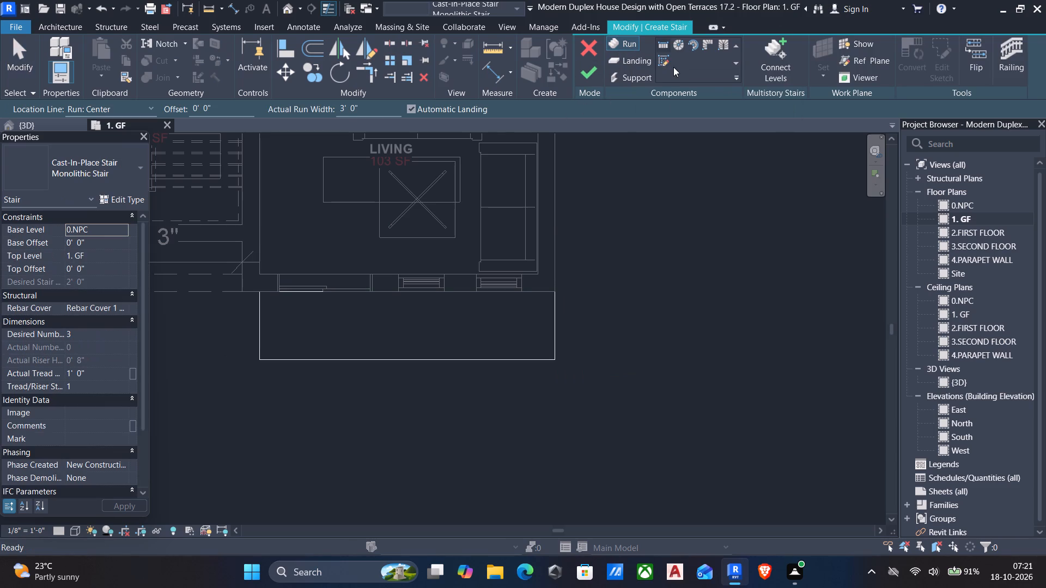
pyautogui.click(663, 63)
pyautogui.moveTo(504, 318); pyautogui.dragTo(549, 247, button='middle')
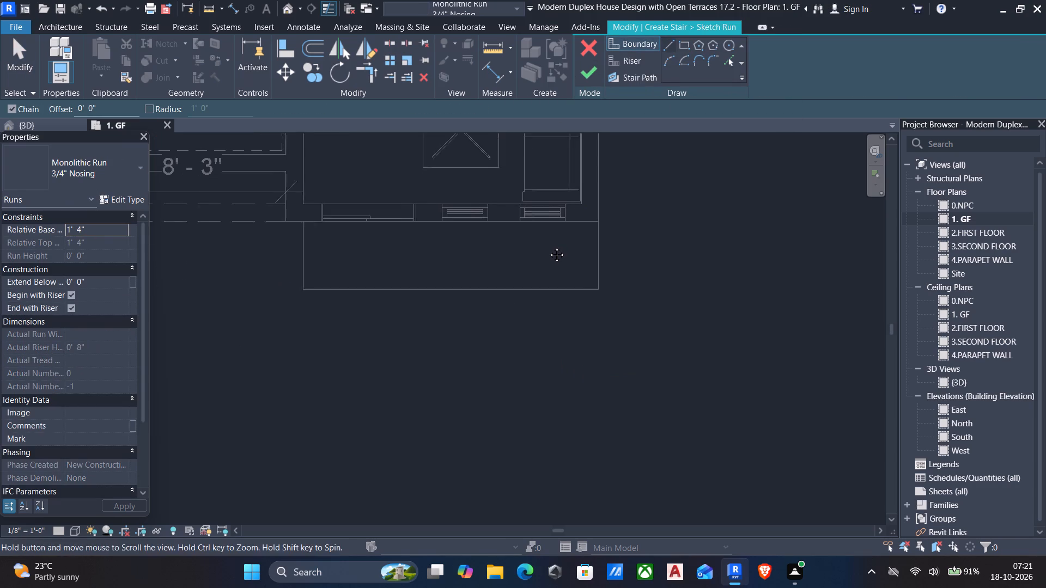
pyautogui.moveTo(549, 247); pyautogui.dragTo(550, 244, button='middle')
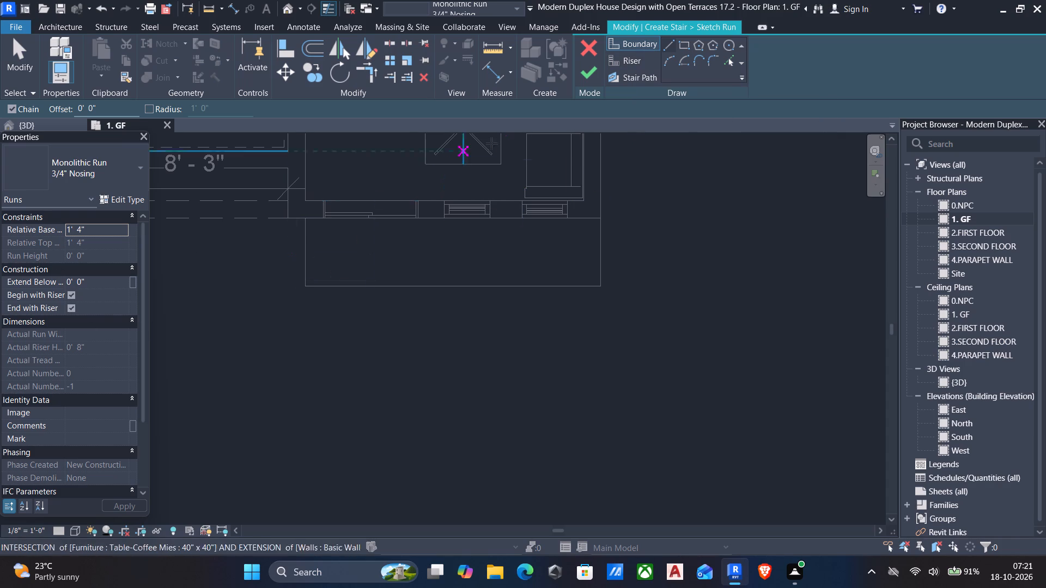
pyautogui.click(620, 41)
pyautogui.click(670, 41)
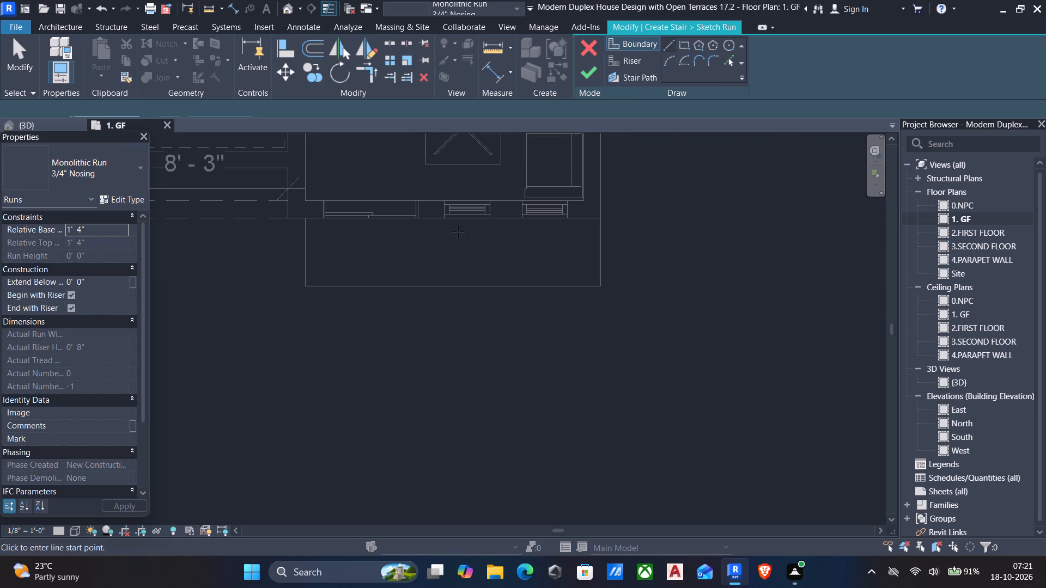
pyautogui.click(308, 289)
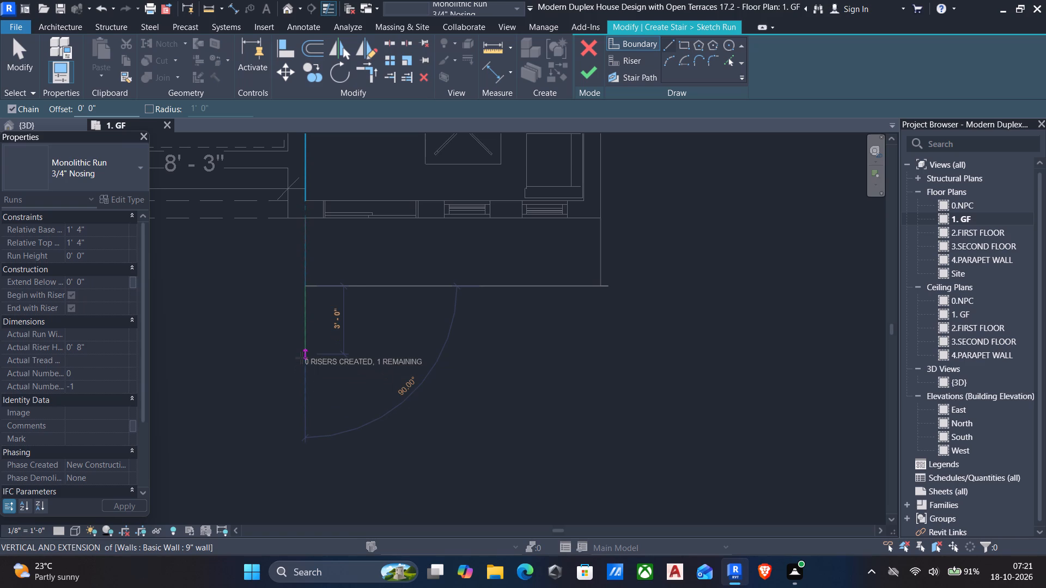
pyautogui.write('16"')
pyautogui.press('Return')
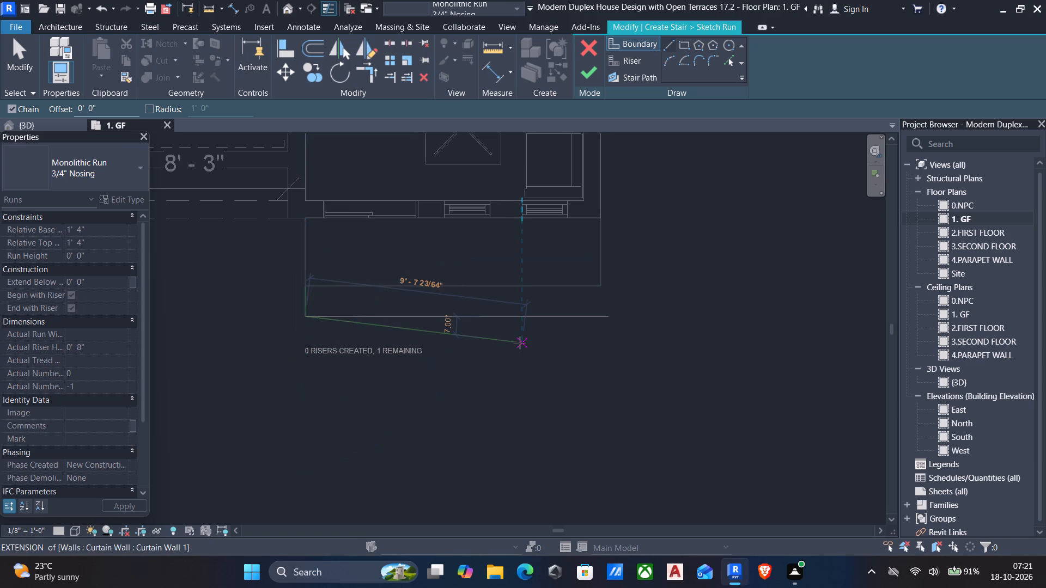
pyautogui.press('Escape')
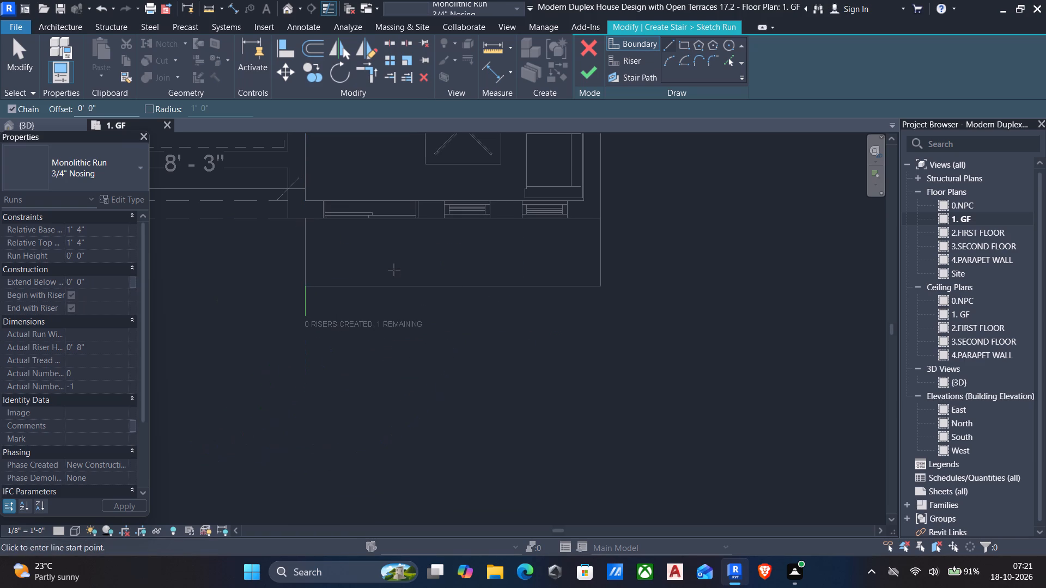
# Draw two 13'-0" riser lines parallel to the landing edge, one from the boundary line's midpoint and one from its outer end.
pyautogui.click(631, 64)
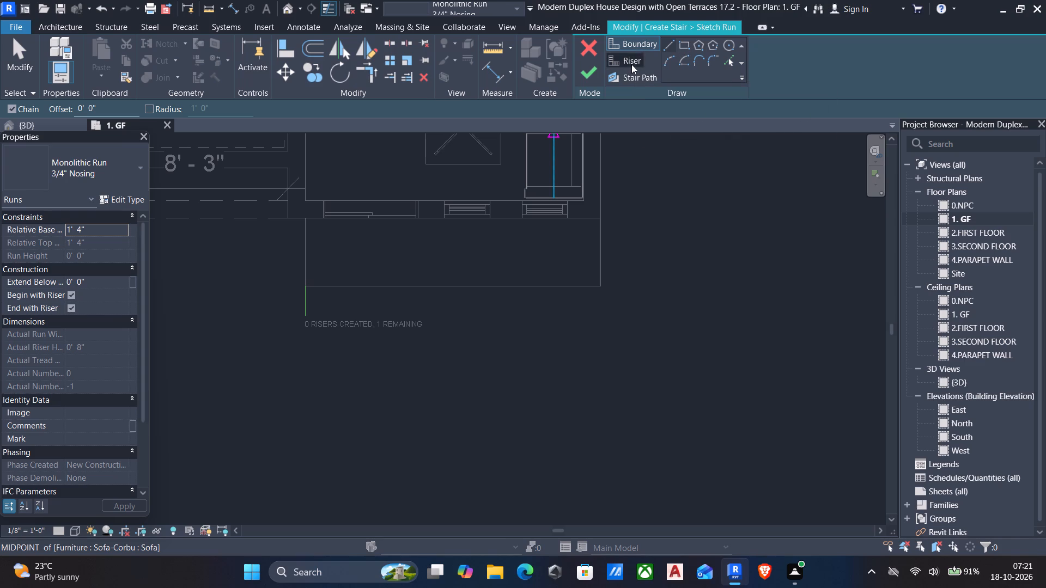
pyautogui.click(667, 42)
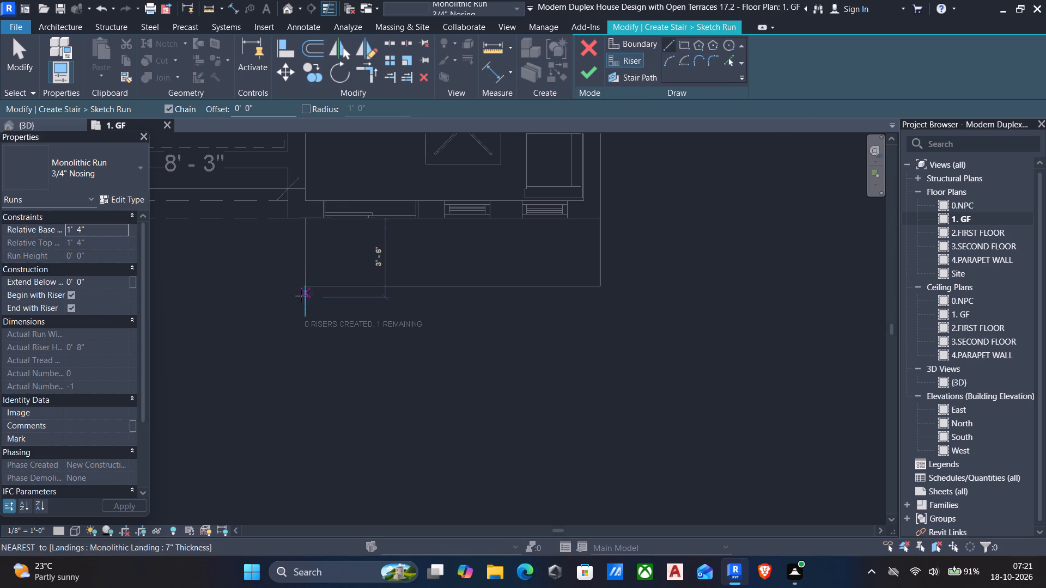
pyautogui.scroll(3, 298, 297)
pyautogui.click(307, 303)
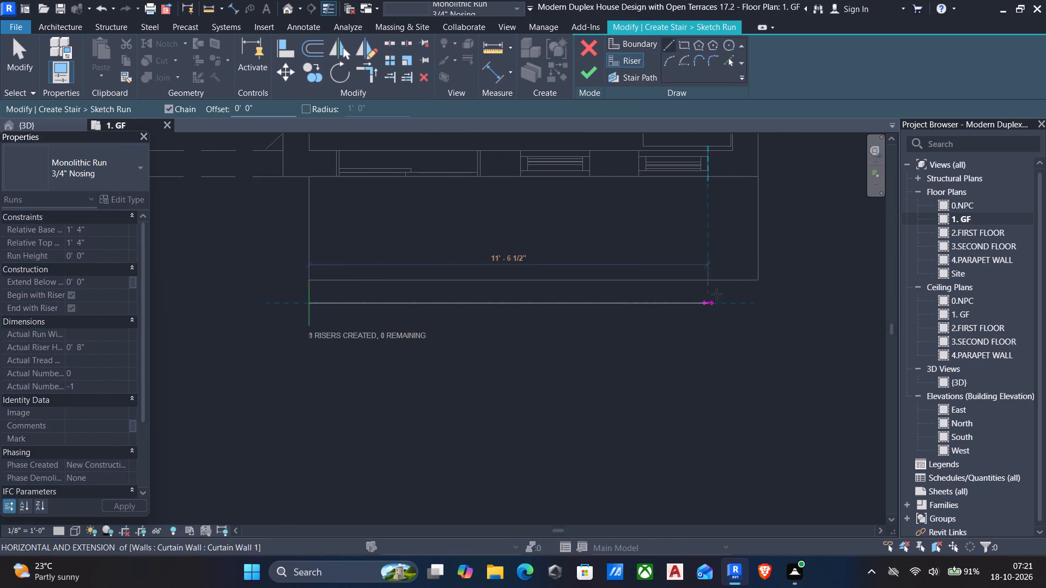
pyautogui.click(757, 293)
pyautogui.press('Escape')
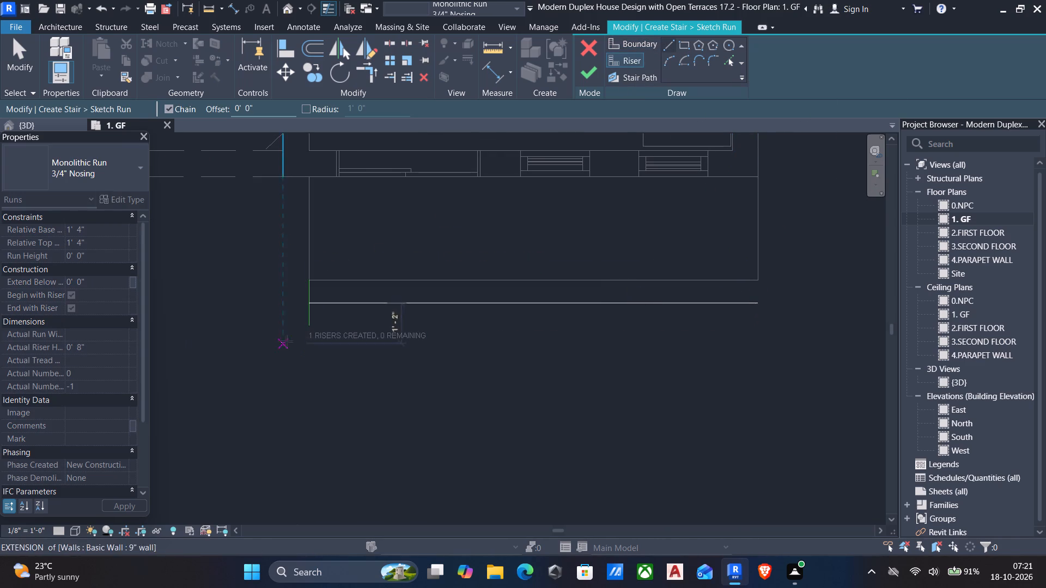
pyautogui.click(309, 328)
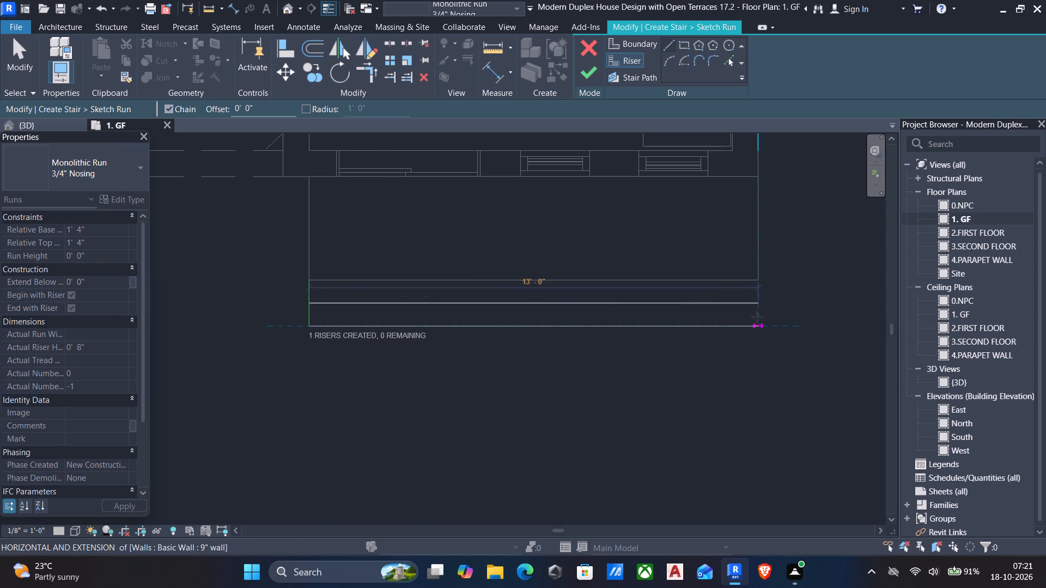
pyautogui.click(757, 317)
pyautogui.press('Escape')
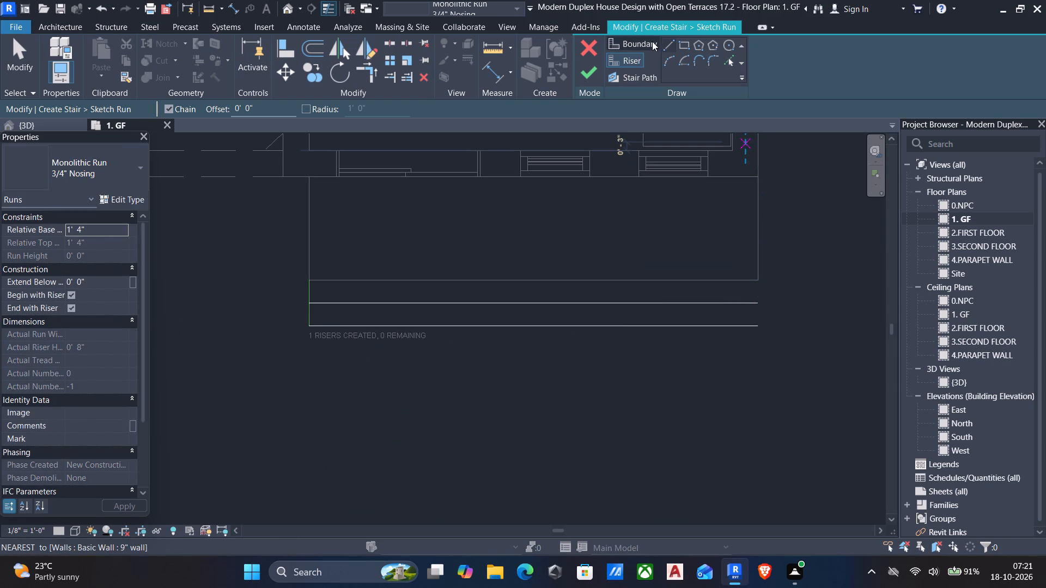
# Draw the run's opposite 1'-4" boundary line from the landing's other outer corner to the outer riser, and finish the run sketch.
pyautogui.click(652, 41)
pyautogui.click(666, 45)
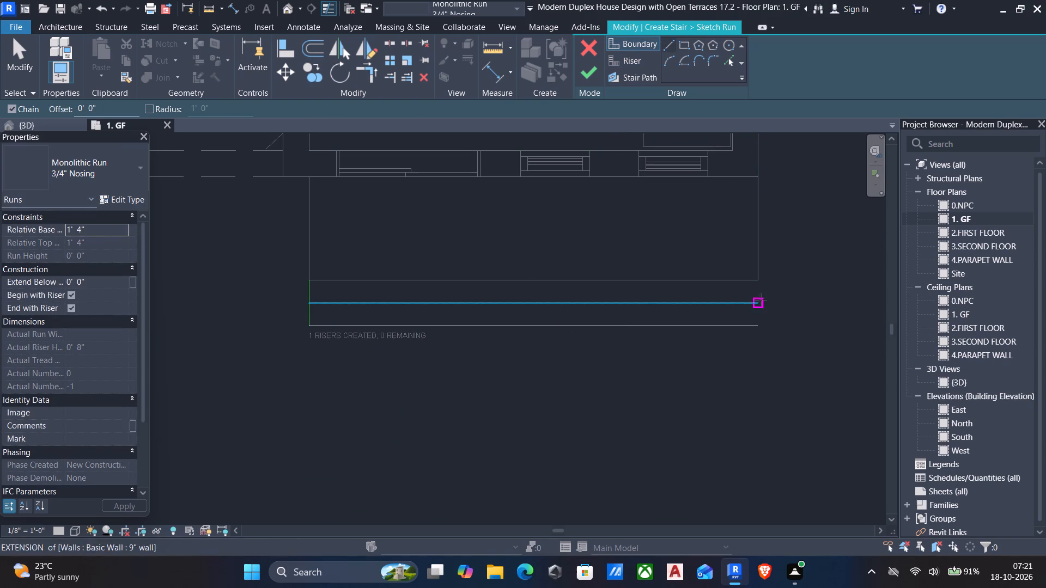
pyautogui.click(754, 280)
pyautogui.click(761, 329)
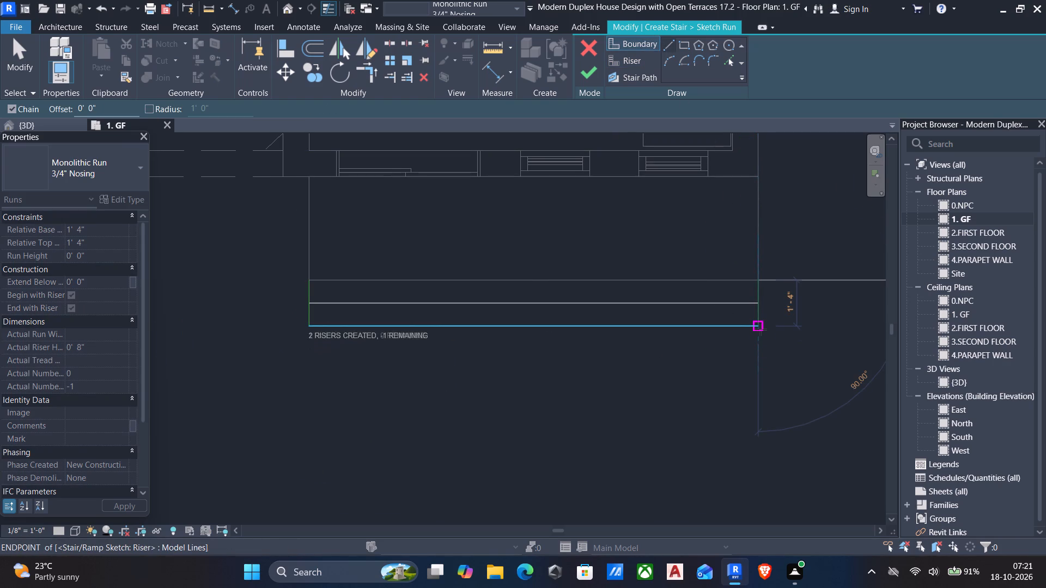
pyautogui.press('Escape')
pyautogui.scroll(-6, 650, 359)
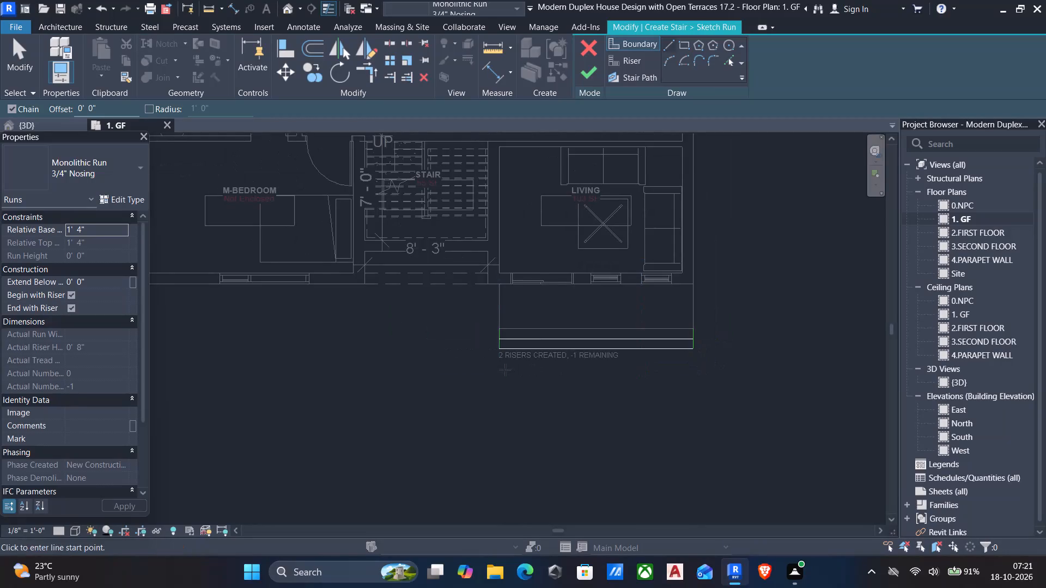
pyautogui.scroll(-3, 502, 371)
pyautogui.click(586, 73)
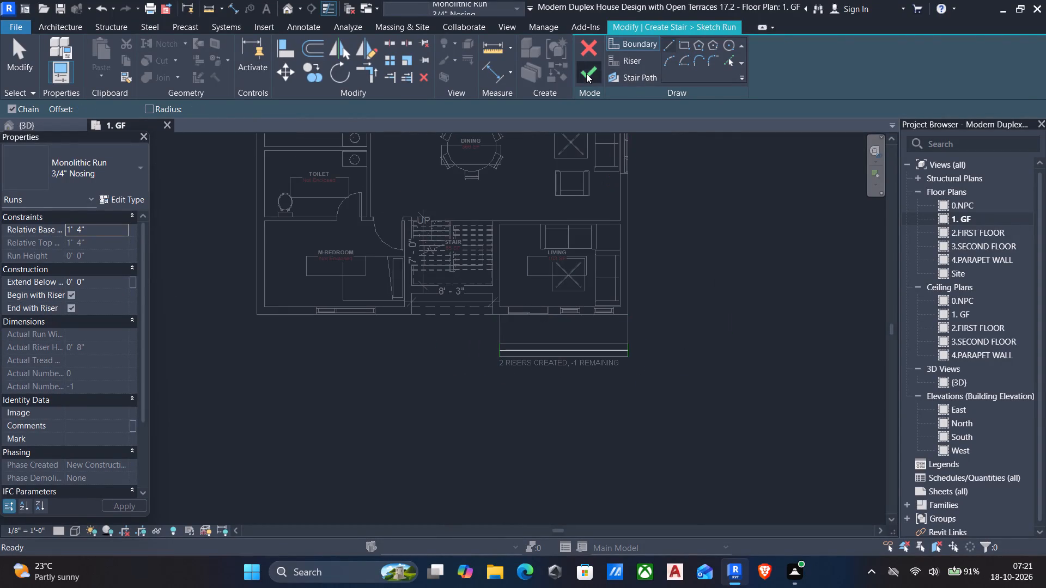
pyautogui.press('Escape')
# Finish the entry stair and dismiss the save reminder without saving.
pyautogui.scroll(4, 567, 359)
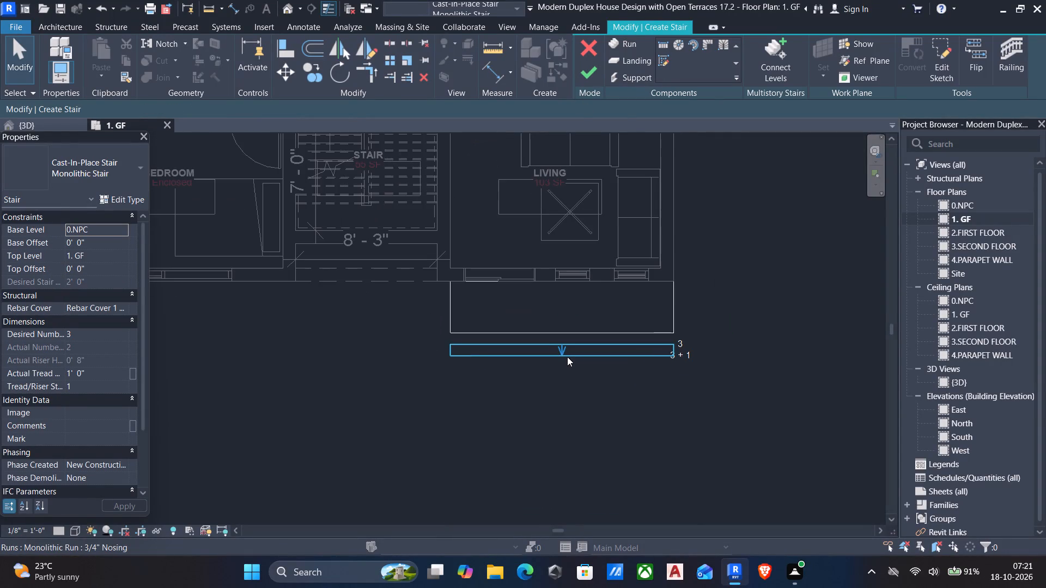
pyautogui.scroll(9, 679, 348)
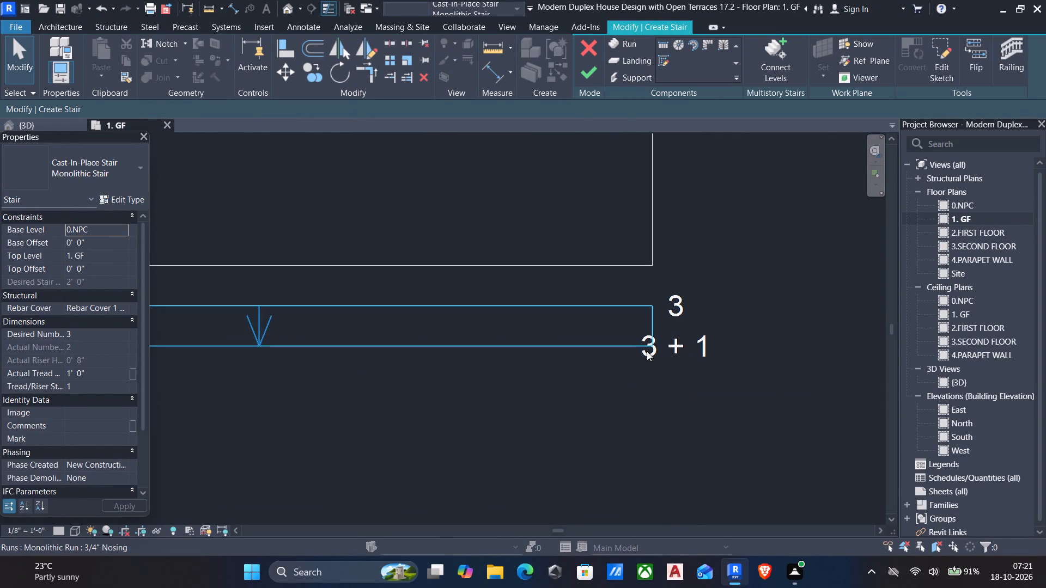
pyautogui.scroll(-6, 519, 325)
pyautogui.click(591, 69)
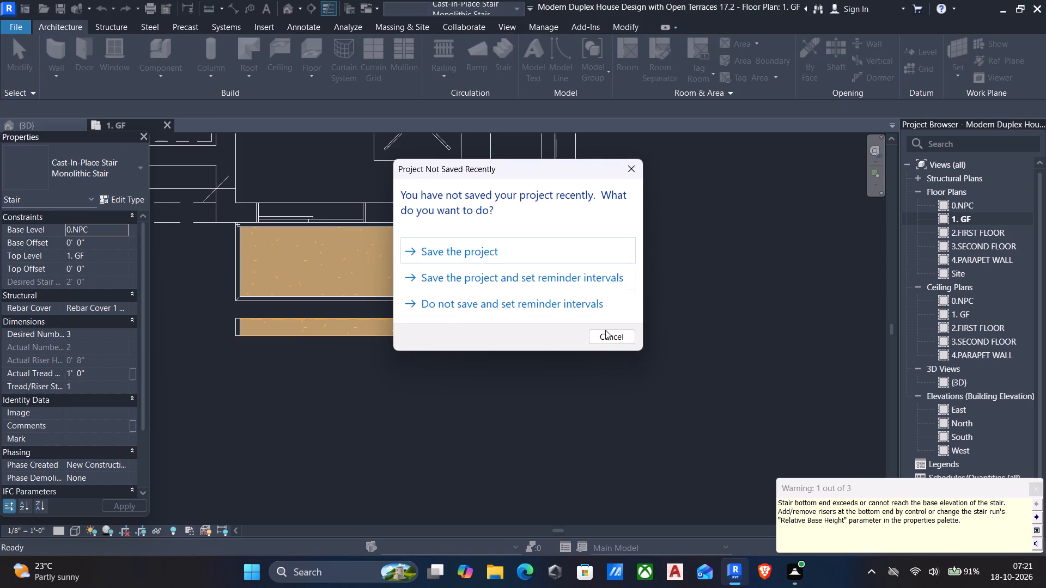
pyautogui.click(608, 334)
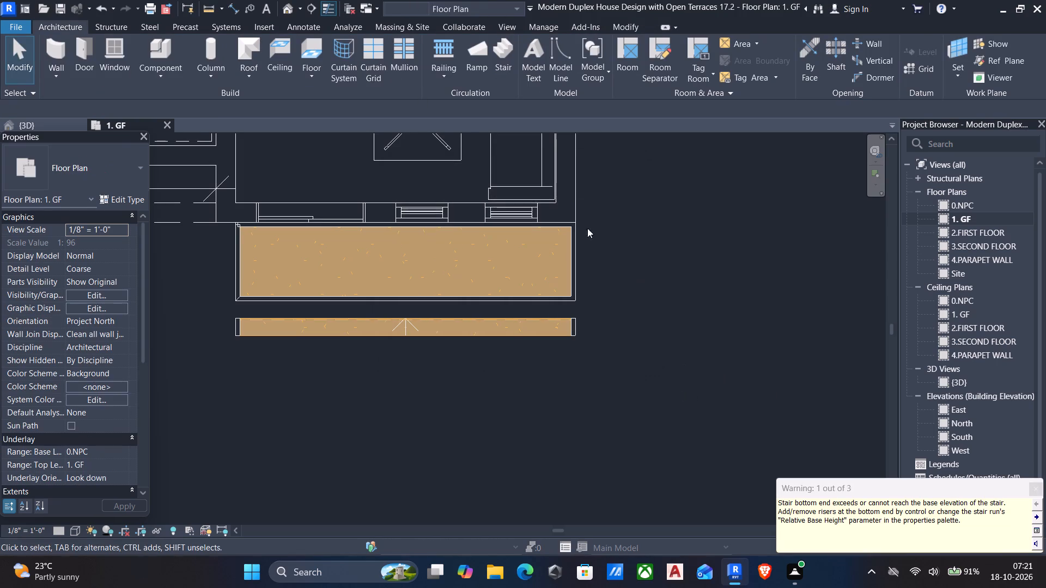
# Examine the entry stair's landing, run and railings in the 3D view, including from low angles.
pyautogui.click(284, 6)
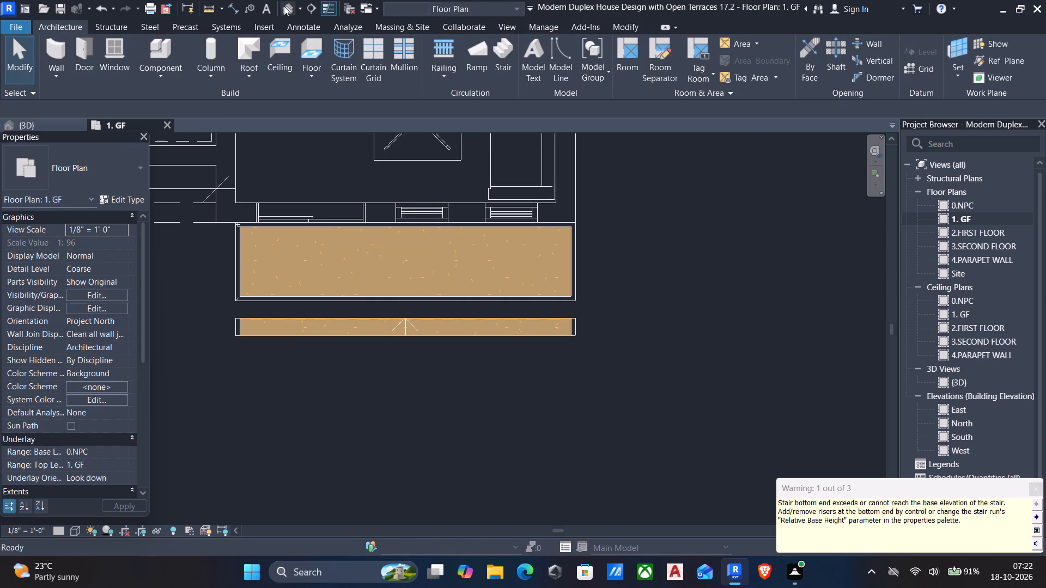
pyautogui.moveTo(532, 328); pyautogui.dragTo(474, 244, button='middle')
pyautogui.moveTo(482, 289); pyautogui.dragTo(431, 211, button='middle')
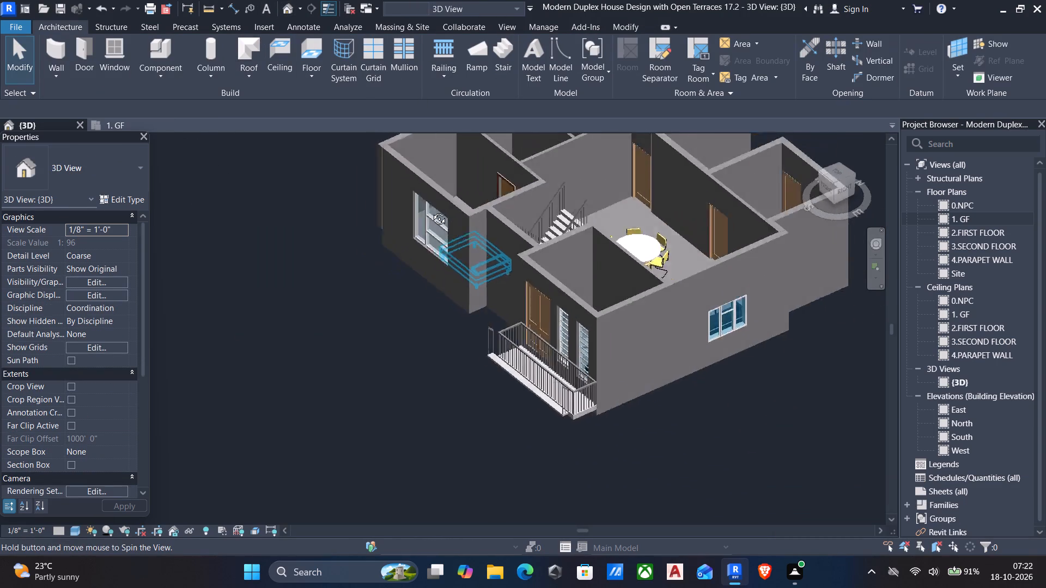
pyautogui.moveTo(431, 211); pyautogui.dragTo(590, 100, button='middle')
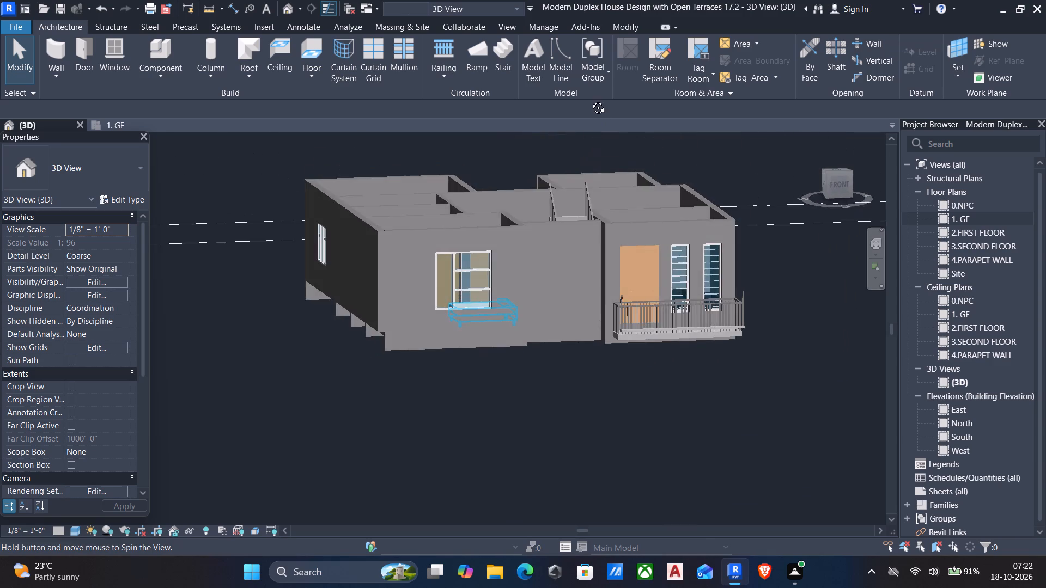
pyautogui.moveTo(590, 100); pyautogui.dragTo(339, 208, button='middle')
pyautogui.scroll(4, 437, 372)
pyautogui.scroll(5, 344, 416)
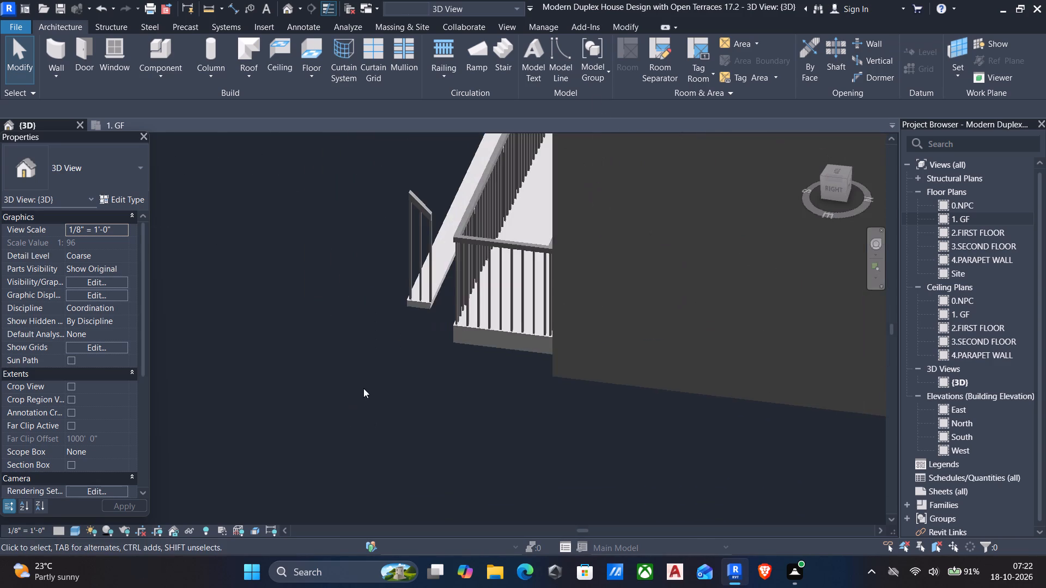
pyautogui.keyDown('shift'); pyautogui.moveTo(376, 382); pyautogui.dragTo(356, 344, button='middle'); pyautogui.keyUp('shift')
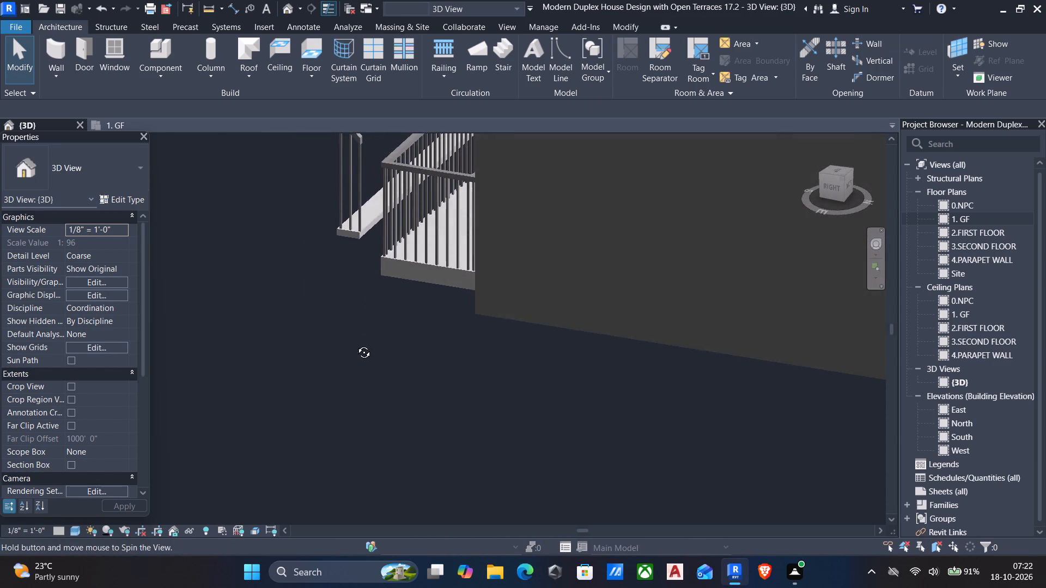
pyautogui.keyDown('shift'); pyautogui.moveTo(356, 344); pyautogui.dragTo(396, 298, button='middle'); pyautogui.keyUp('shift')
pyautogui.keyDown('shift'); pyautogui.scroll(-6, 396, 298); pyautogui.keyUp('shift')
pyautogui.keyDown('shift'); pyautogui.moveTo(403, 292); pyautogui.dragTo(464, 241, button='middle'); pyautogui.keyUp('shift')
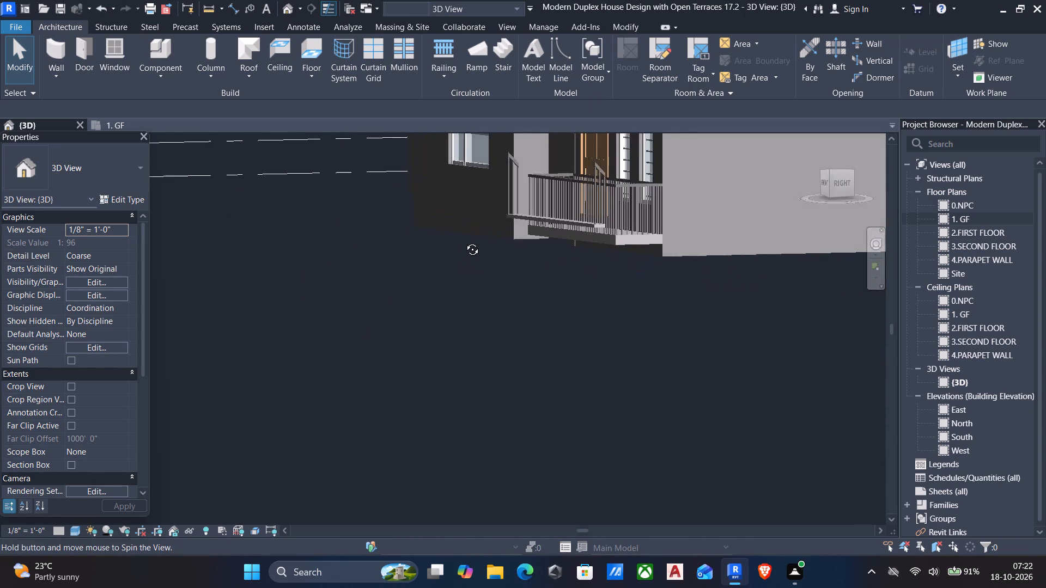
pyautogui.keyDown('shift'); pyautogui.moveTo(464, 241); pyautogui.dragTo(478, 323, button='middle'); pyautogui.keyUp('shift')
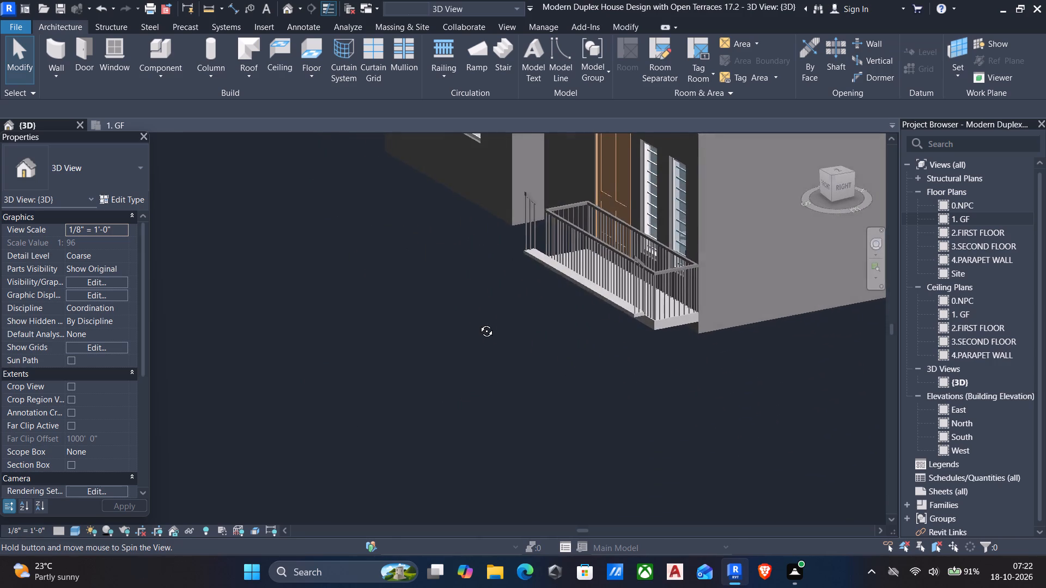
pyautogui.keyDown('shift'); pyautogui.moveTo(478, 323); pyautogui.dragTo(458, 219, button='middle'); pyautogui.keyUp('shift')
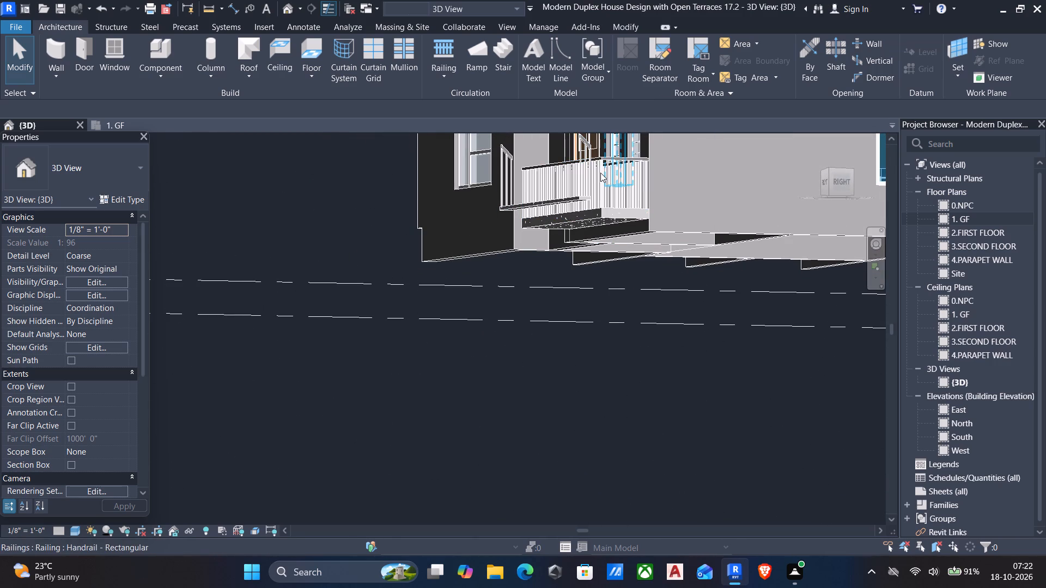
# Edit the entry stair and set the sketched run's relative base height to 0.
pyautogui.click(576, 199)
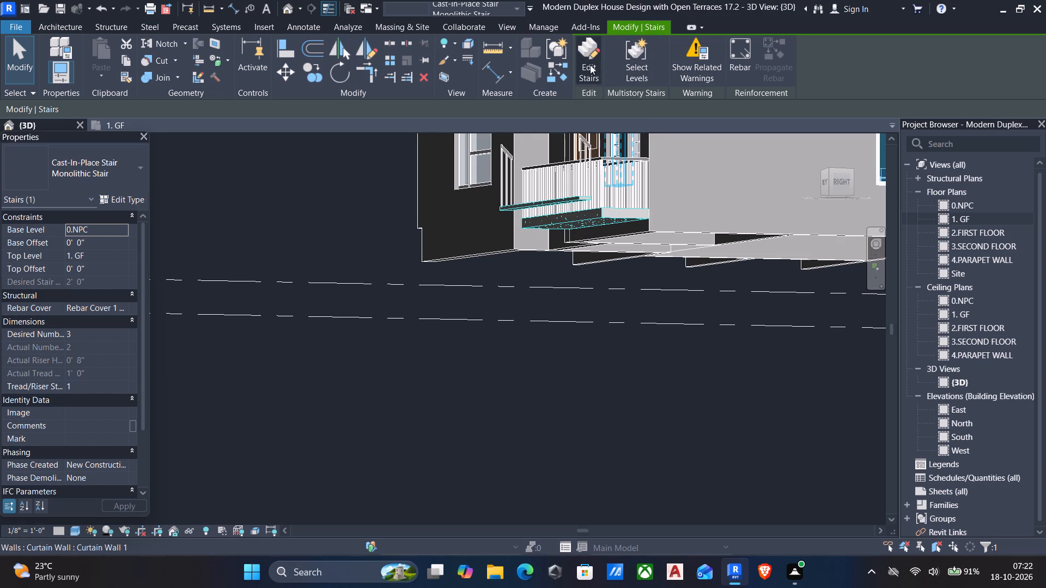
pyautogui.click(590, 65)
pyautogui.scroll(2, 559, 201)
pyautogui.click(560, 201)
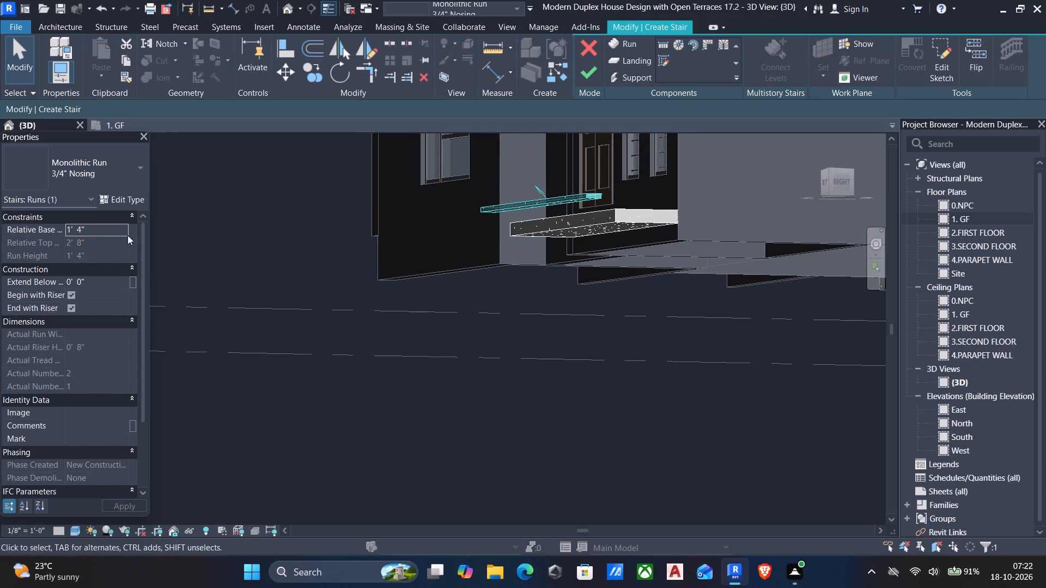
pyautogui.click(94, 228)
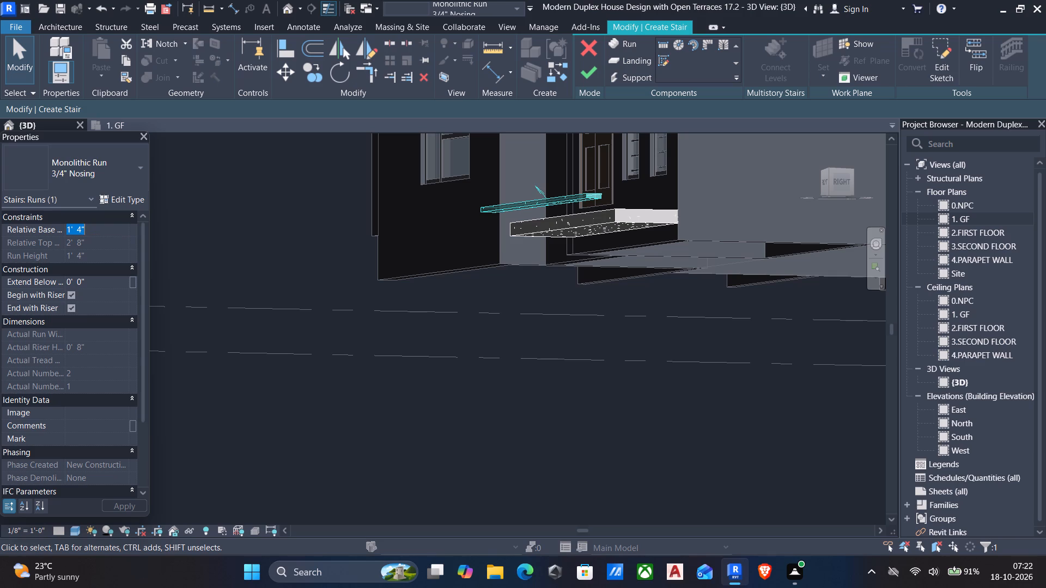
pyautogui.press('0')
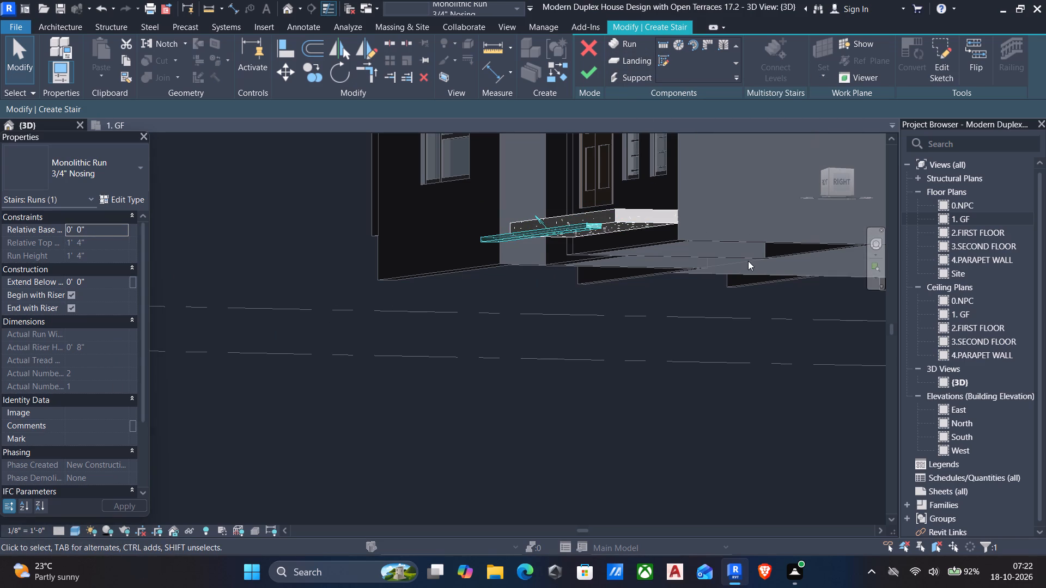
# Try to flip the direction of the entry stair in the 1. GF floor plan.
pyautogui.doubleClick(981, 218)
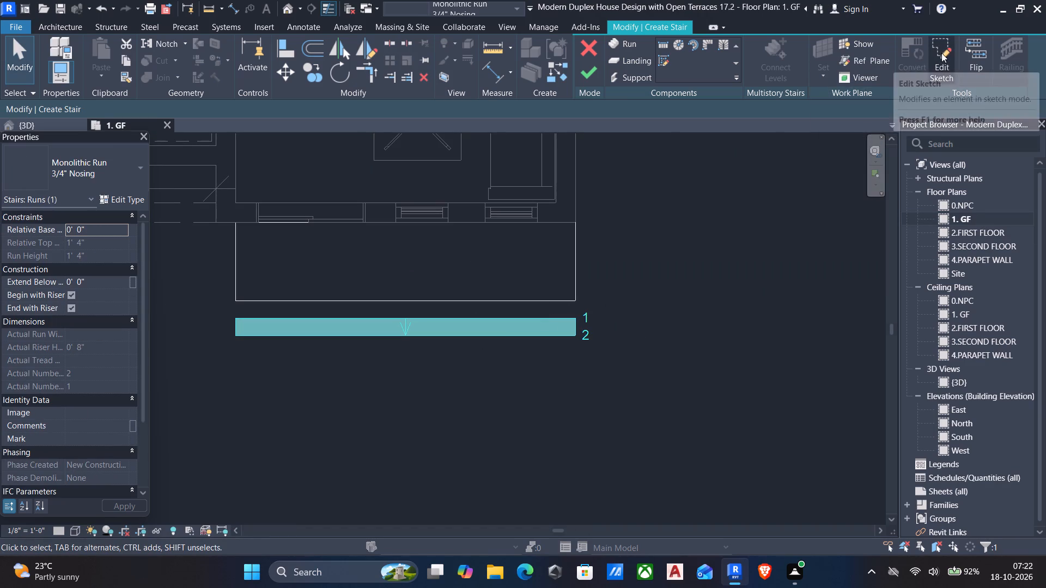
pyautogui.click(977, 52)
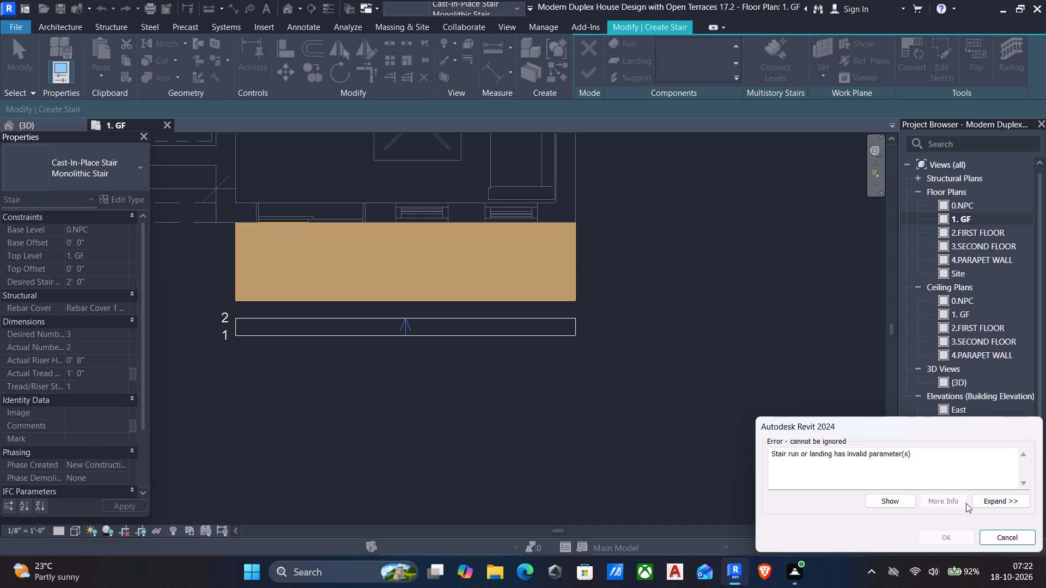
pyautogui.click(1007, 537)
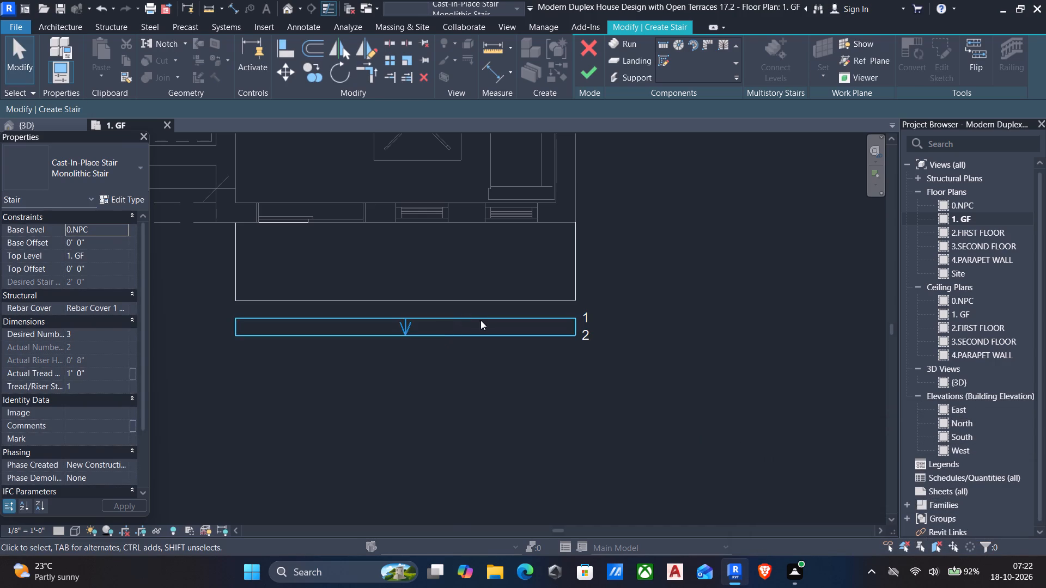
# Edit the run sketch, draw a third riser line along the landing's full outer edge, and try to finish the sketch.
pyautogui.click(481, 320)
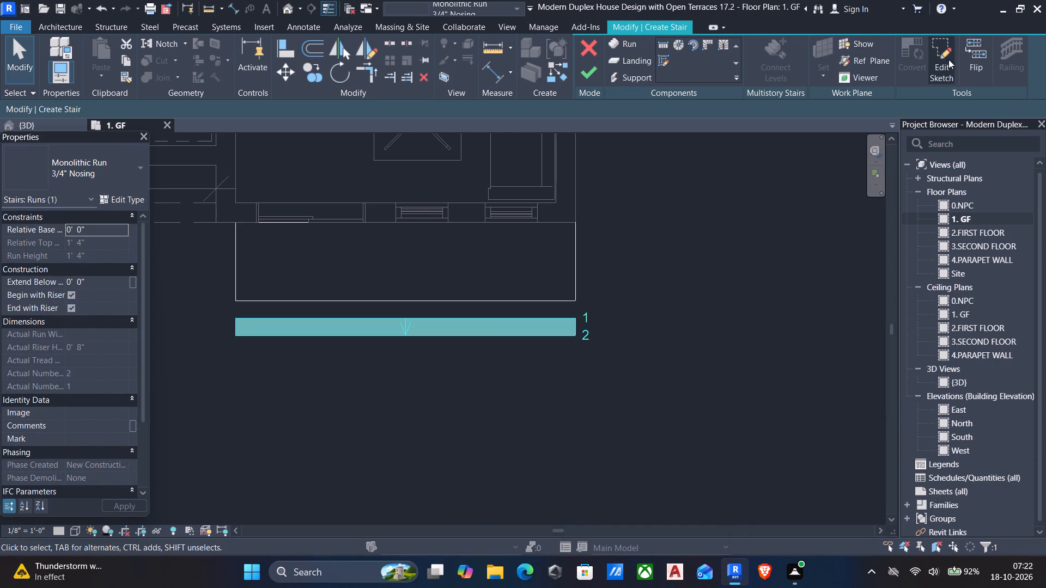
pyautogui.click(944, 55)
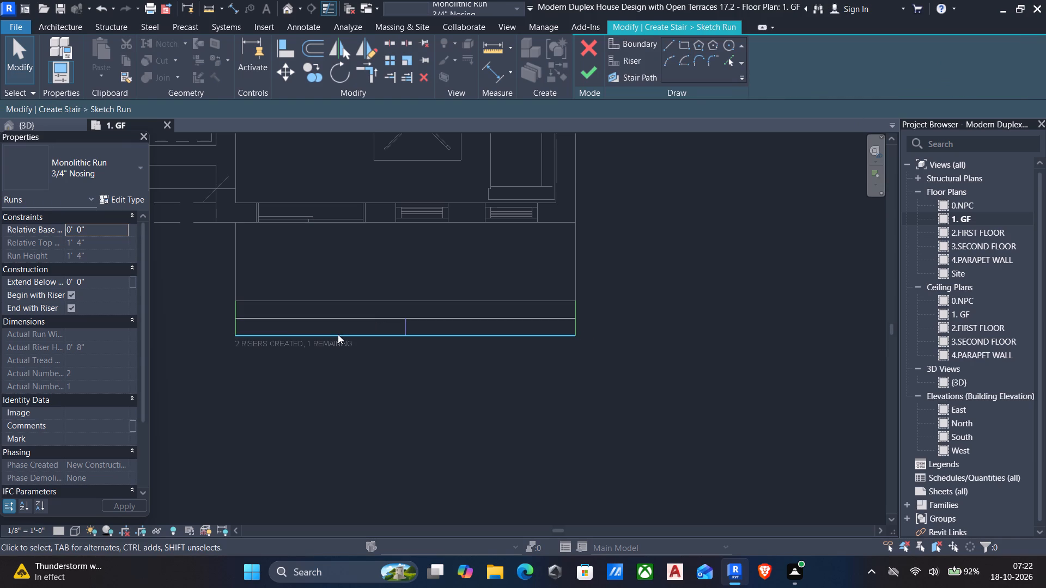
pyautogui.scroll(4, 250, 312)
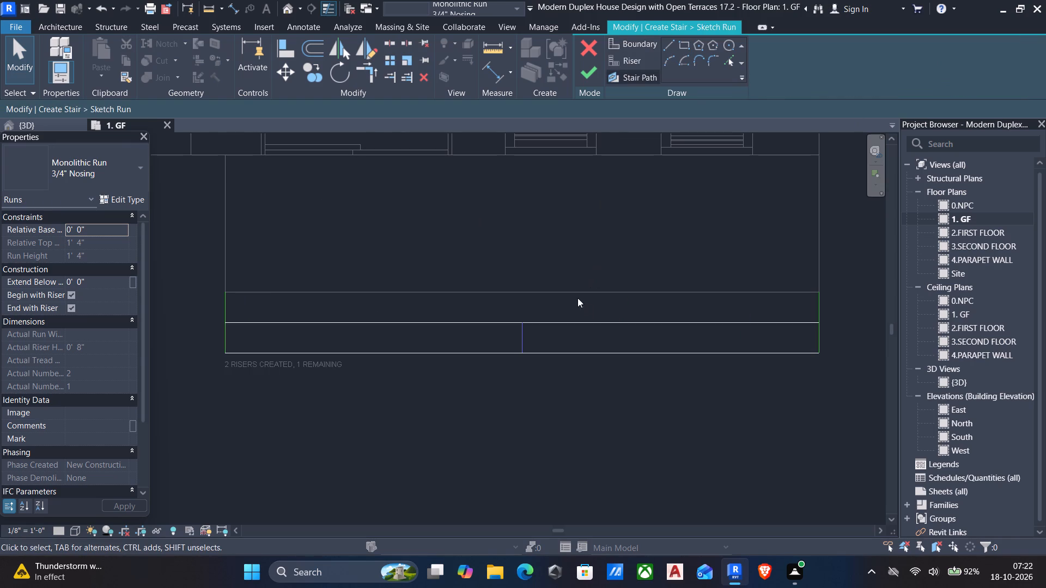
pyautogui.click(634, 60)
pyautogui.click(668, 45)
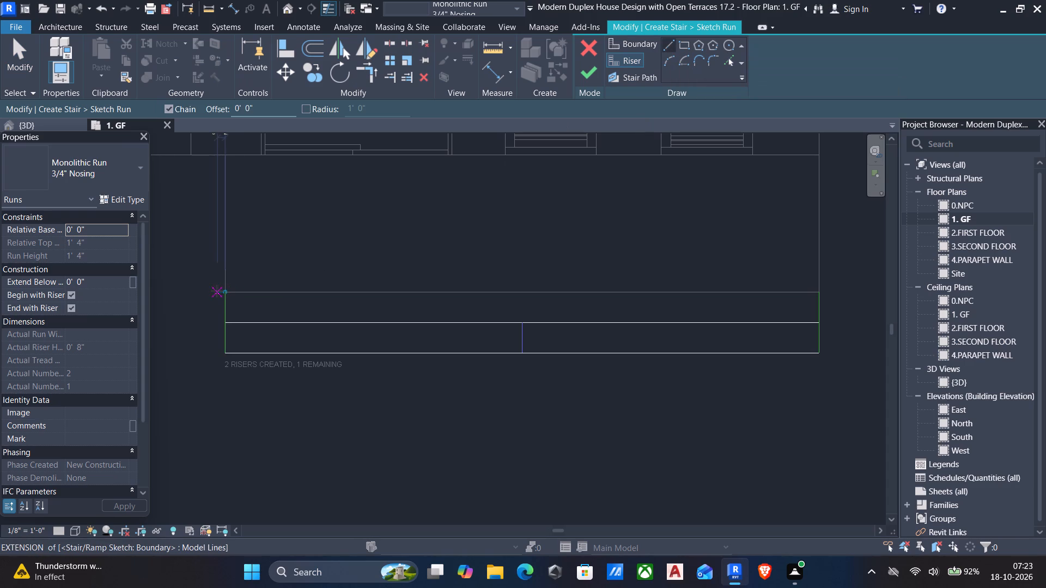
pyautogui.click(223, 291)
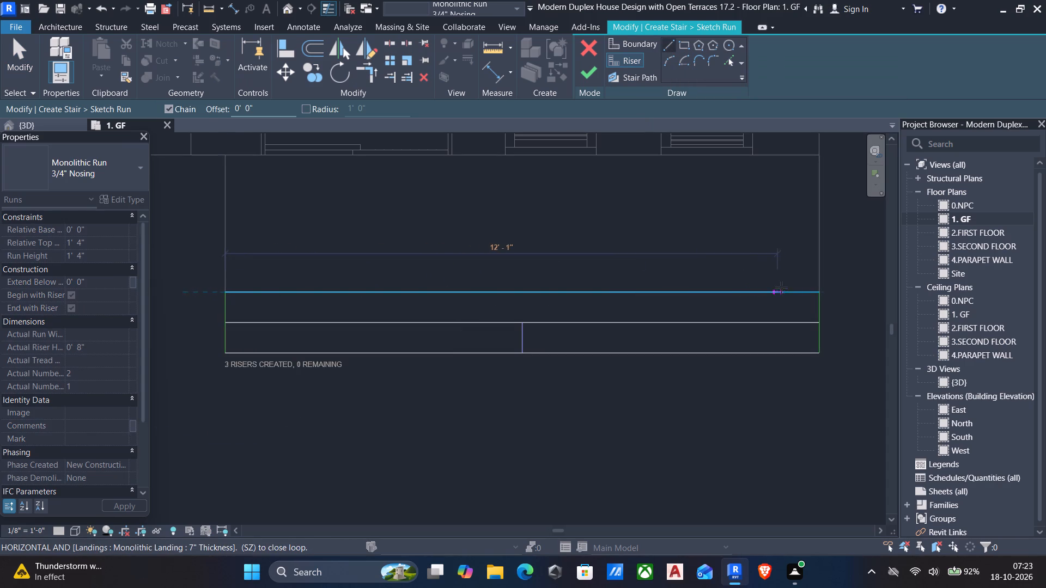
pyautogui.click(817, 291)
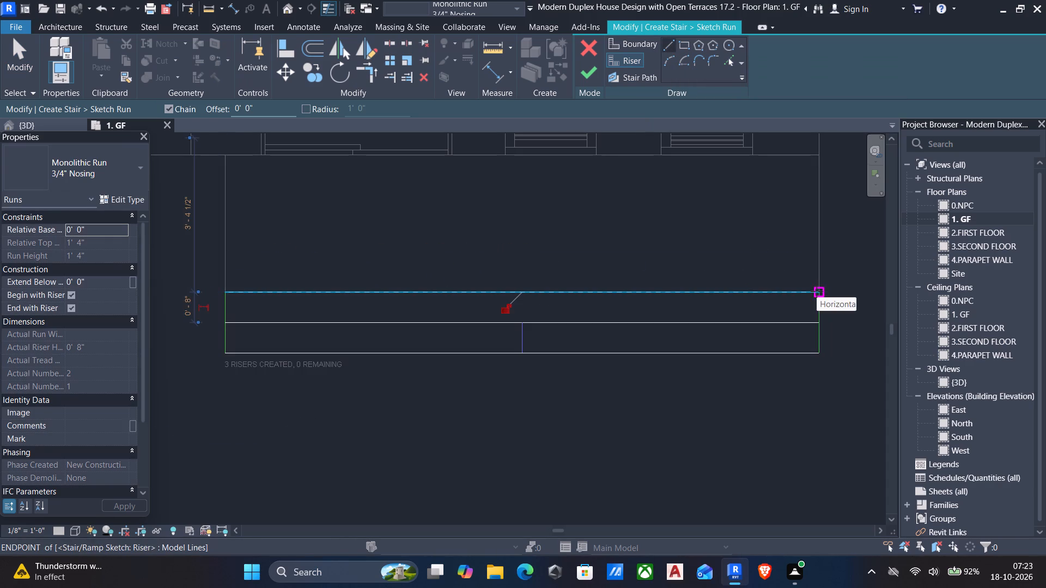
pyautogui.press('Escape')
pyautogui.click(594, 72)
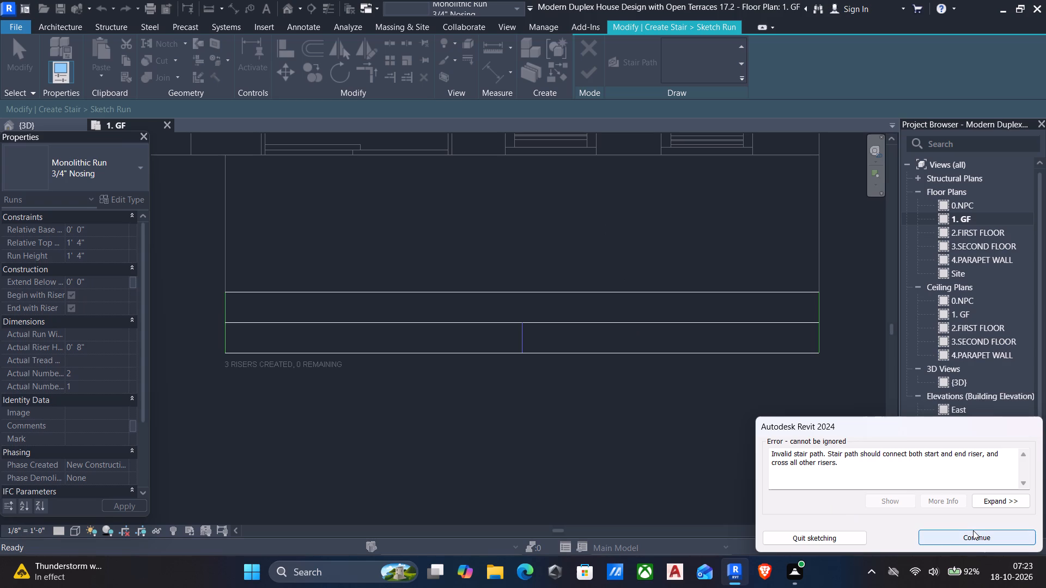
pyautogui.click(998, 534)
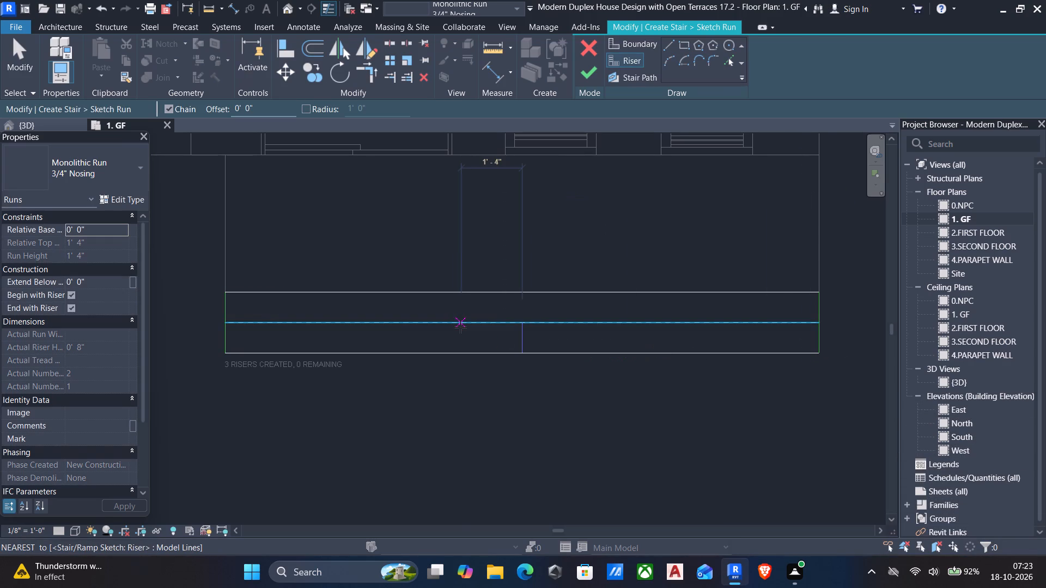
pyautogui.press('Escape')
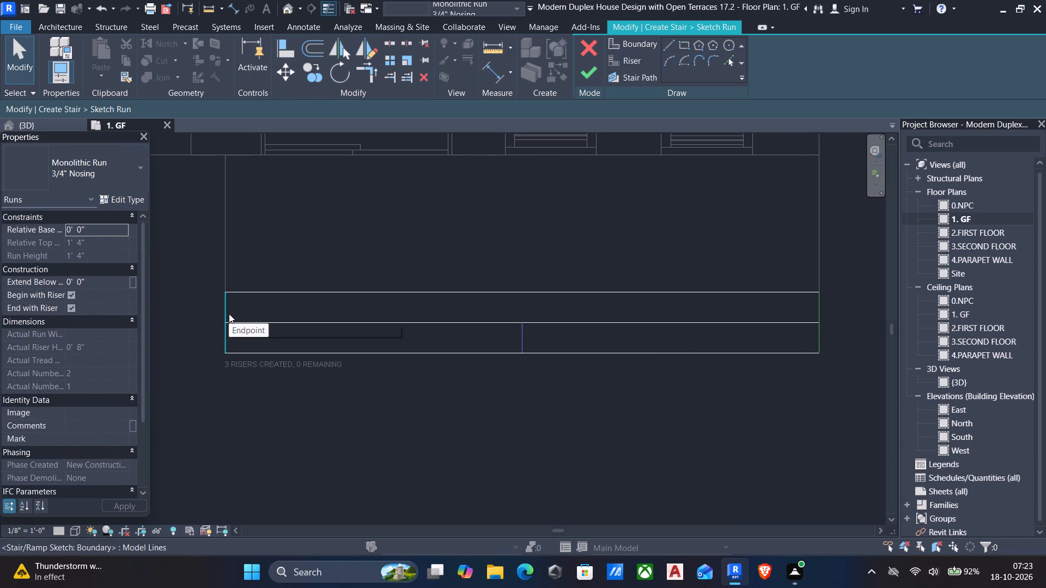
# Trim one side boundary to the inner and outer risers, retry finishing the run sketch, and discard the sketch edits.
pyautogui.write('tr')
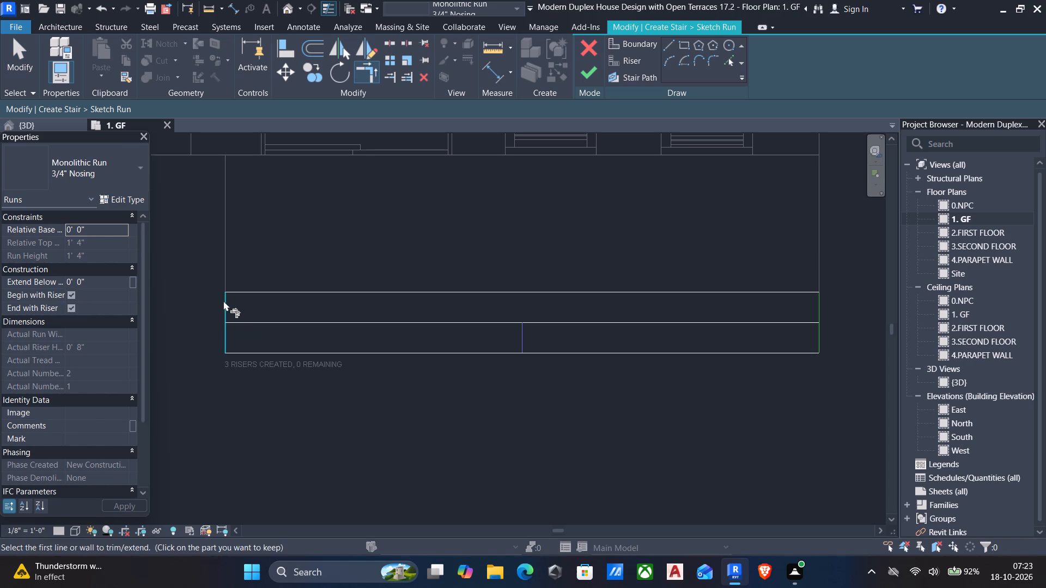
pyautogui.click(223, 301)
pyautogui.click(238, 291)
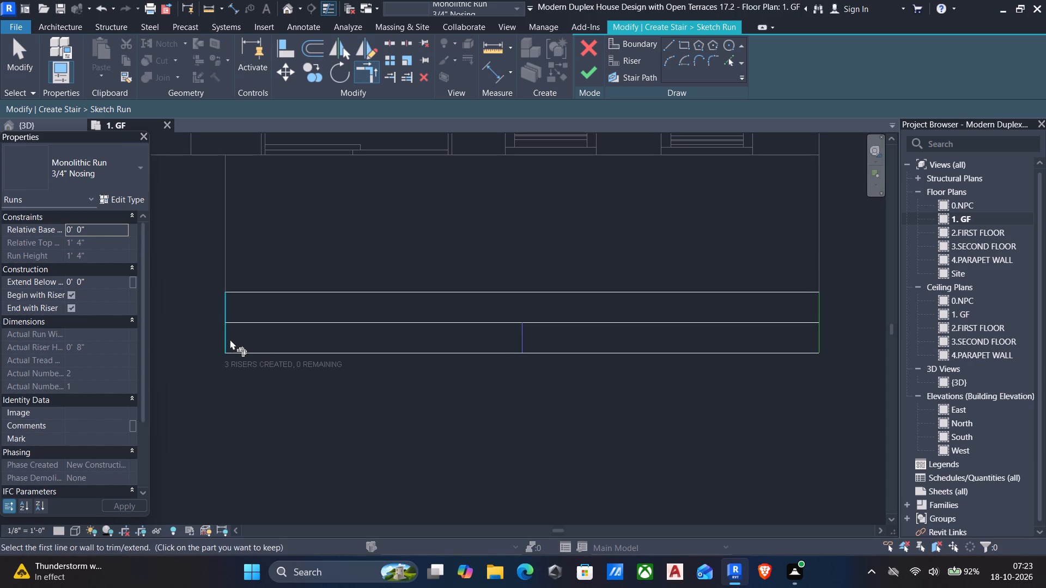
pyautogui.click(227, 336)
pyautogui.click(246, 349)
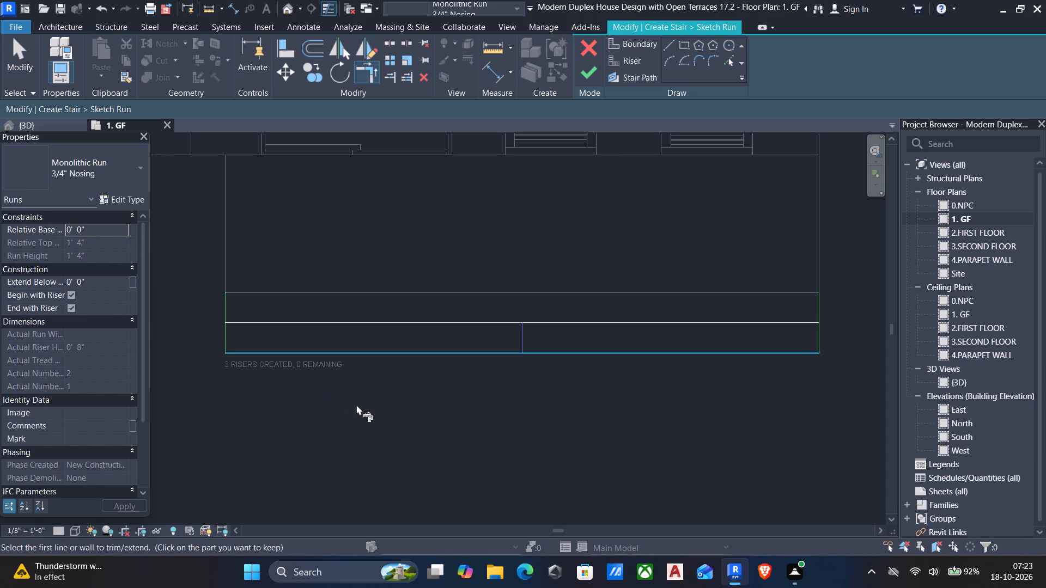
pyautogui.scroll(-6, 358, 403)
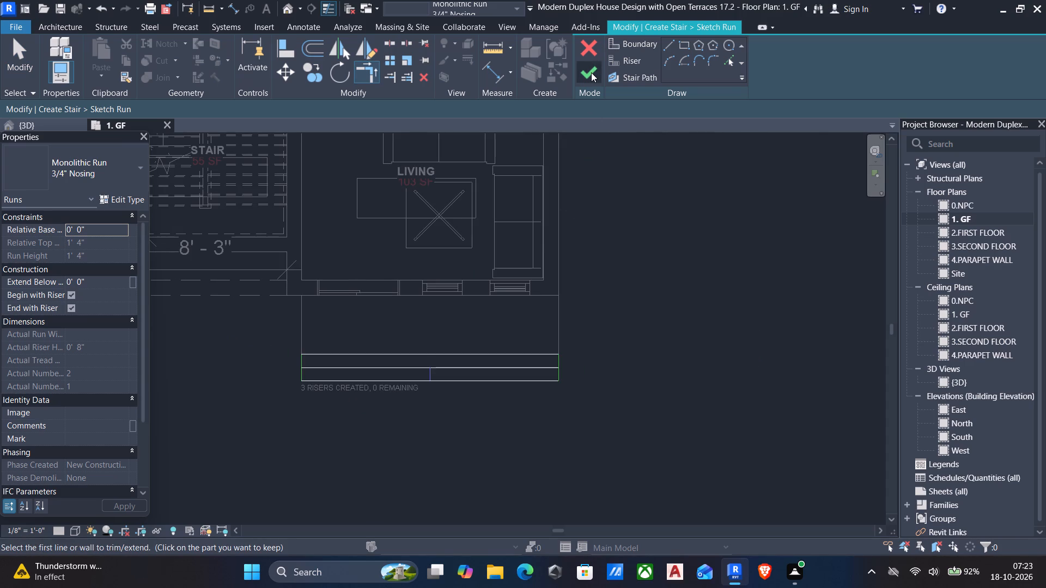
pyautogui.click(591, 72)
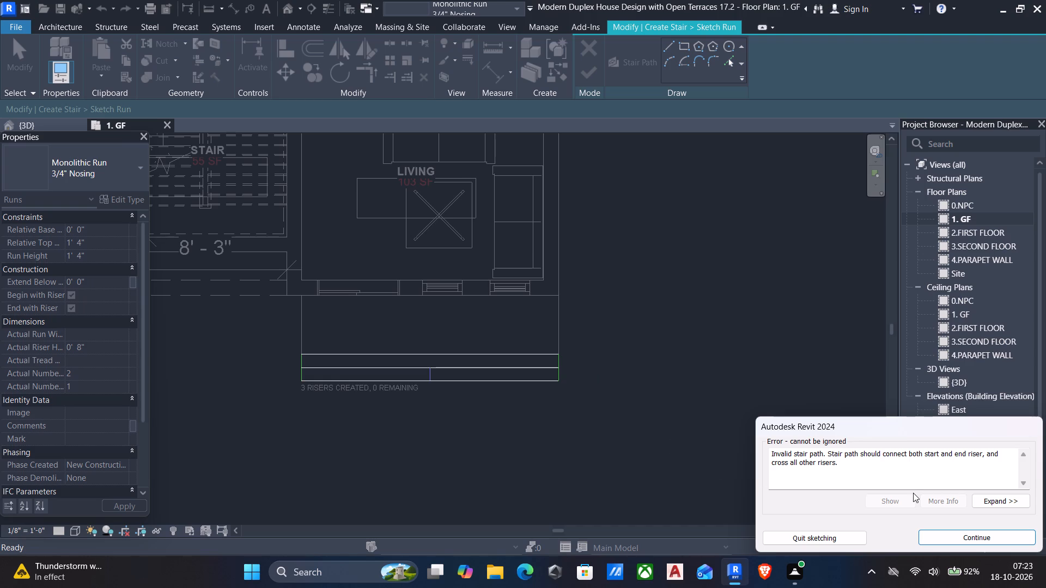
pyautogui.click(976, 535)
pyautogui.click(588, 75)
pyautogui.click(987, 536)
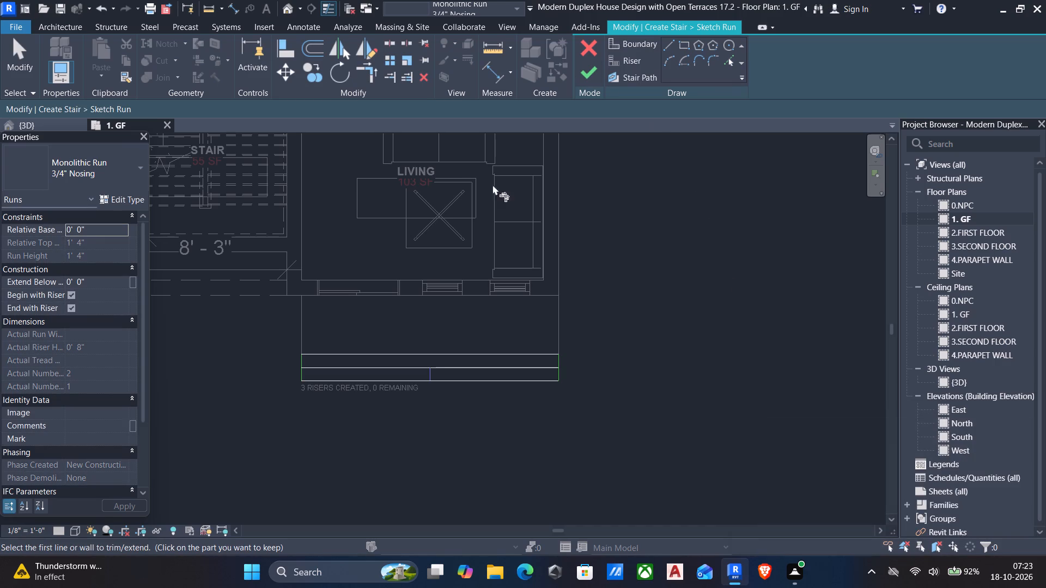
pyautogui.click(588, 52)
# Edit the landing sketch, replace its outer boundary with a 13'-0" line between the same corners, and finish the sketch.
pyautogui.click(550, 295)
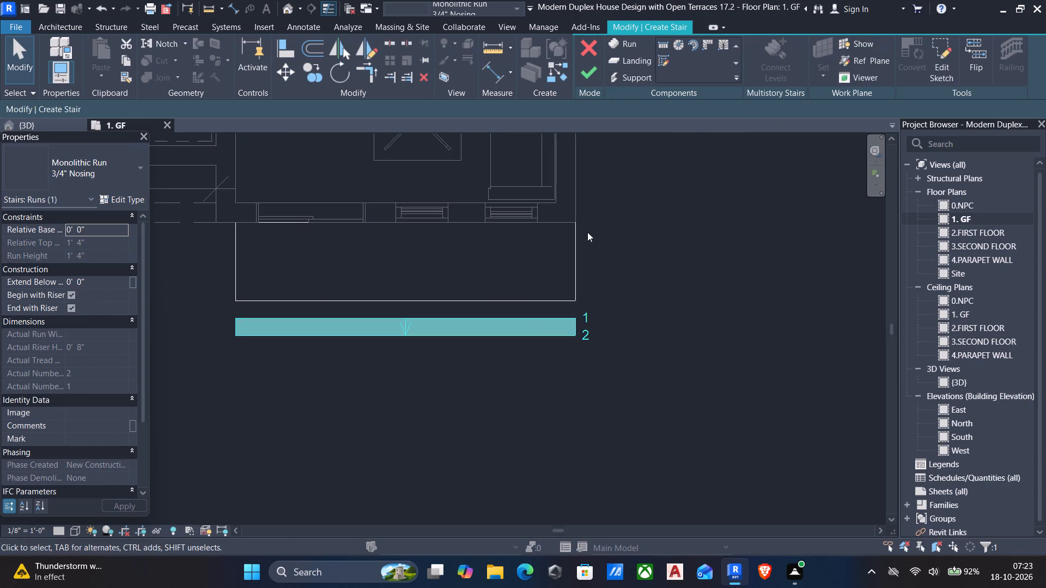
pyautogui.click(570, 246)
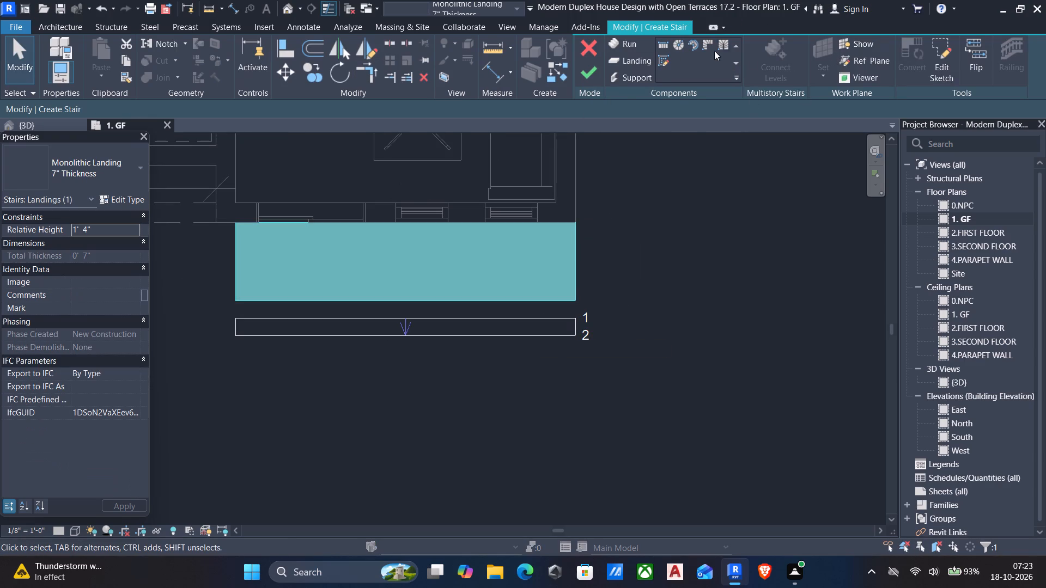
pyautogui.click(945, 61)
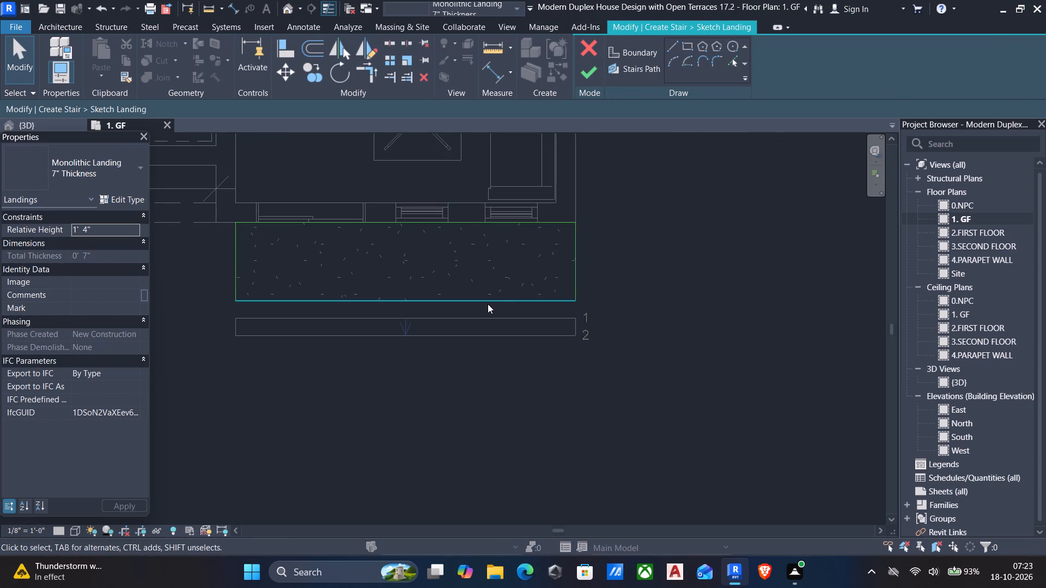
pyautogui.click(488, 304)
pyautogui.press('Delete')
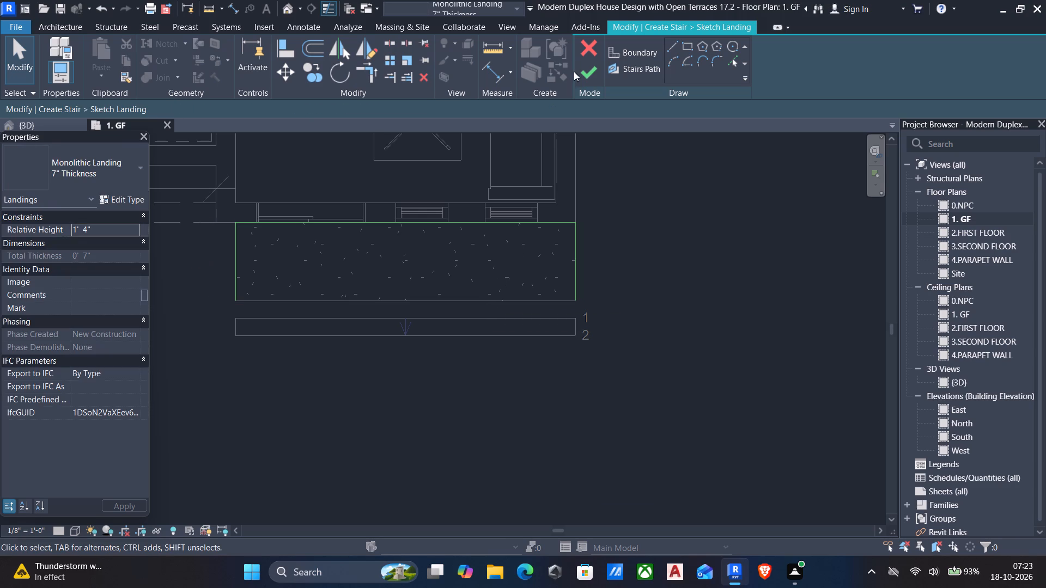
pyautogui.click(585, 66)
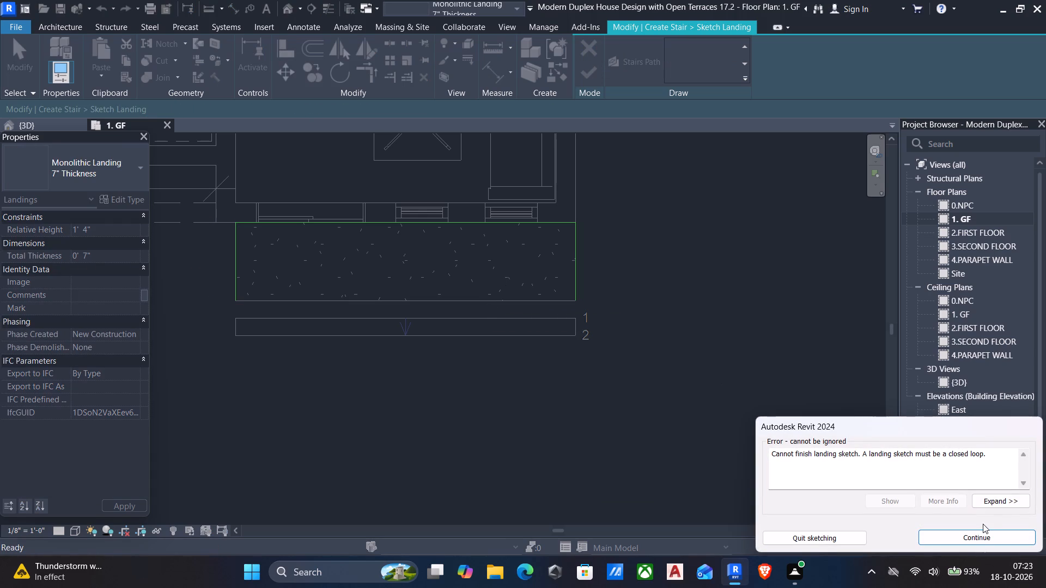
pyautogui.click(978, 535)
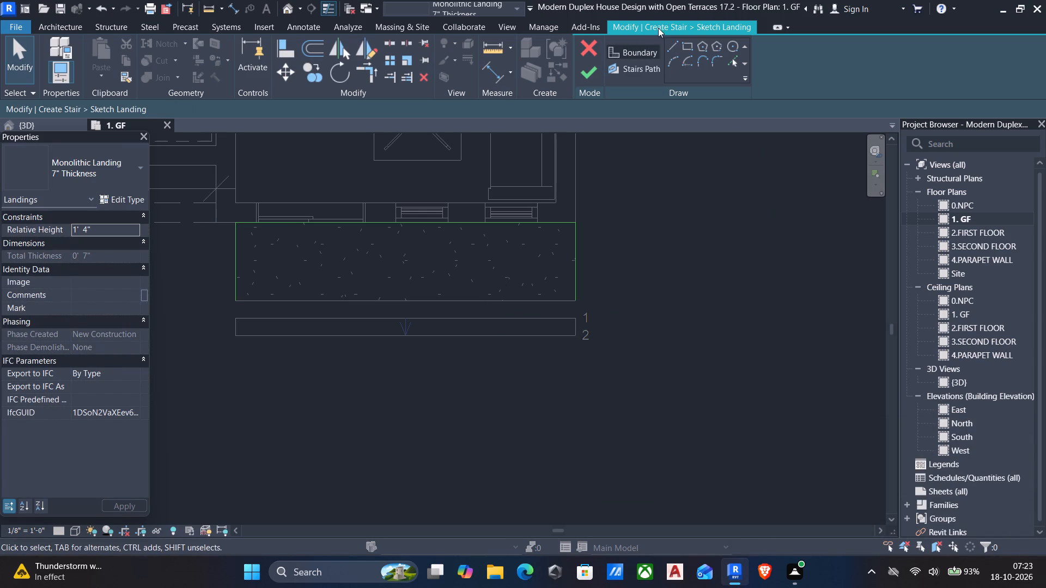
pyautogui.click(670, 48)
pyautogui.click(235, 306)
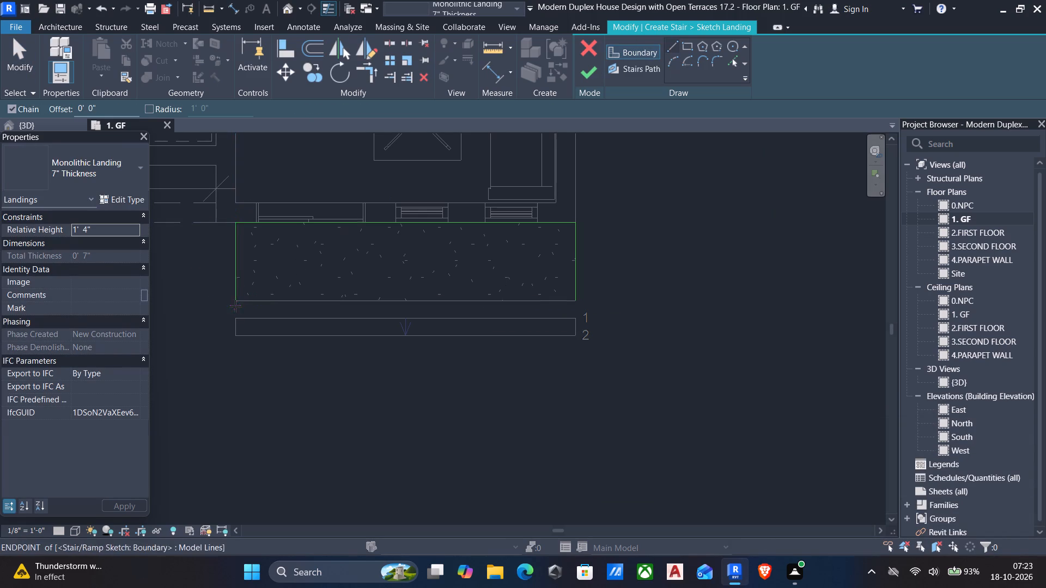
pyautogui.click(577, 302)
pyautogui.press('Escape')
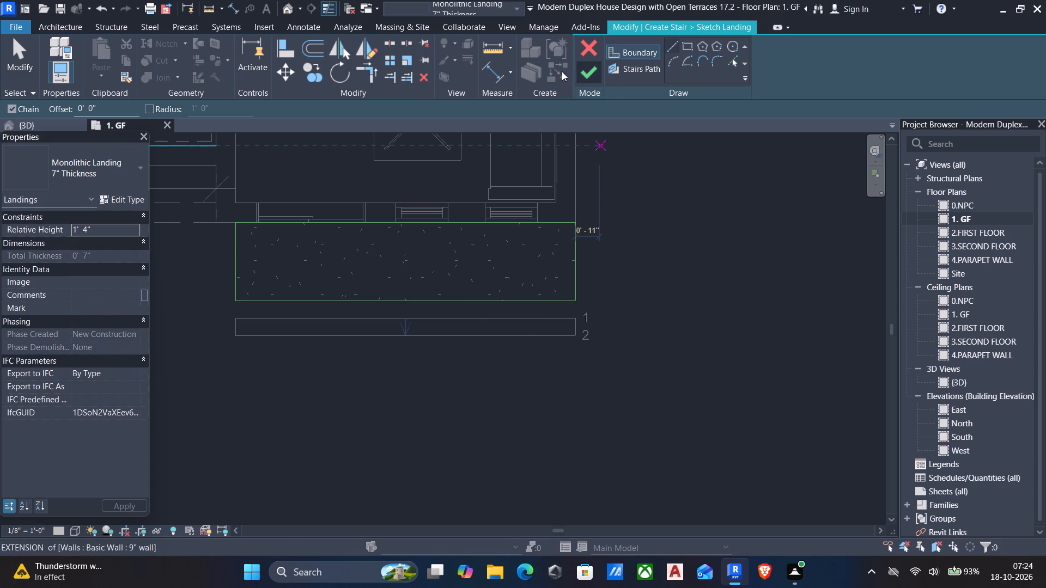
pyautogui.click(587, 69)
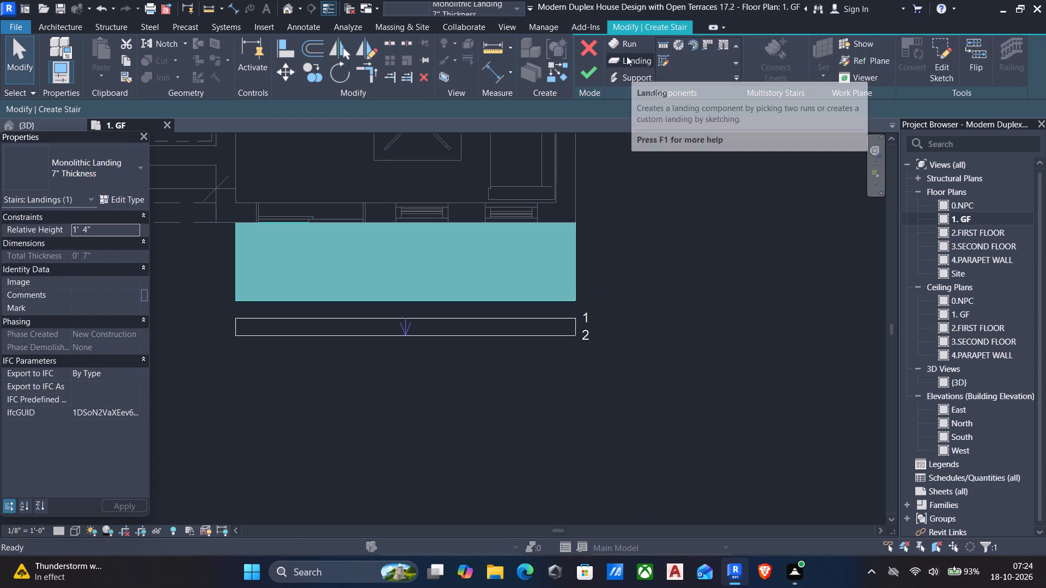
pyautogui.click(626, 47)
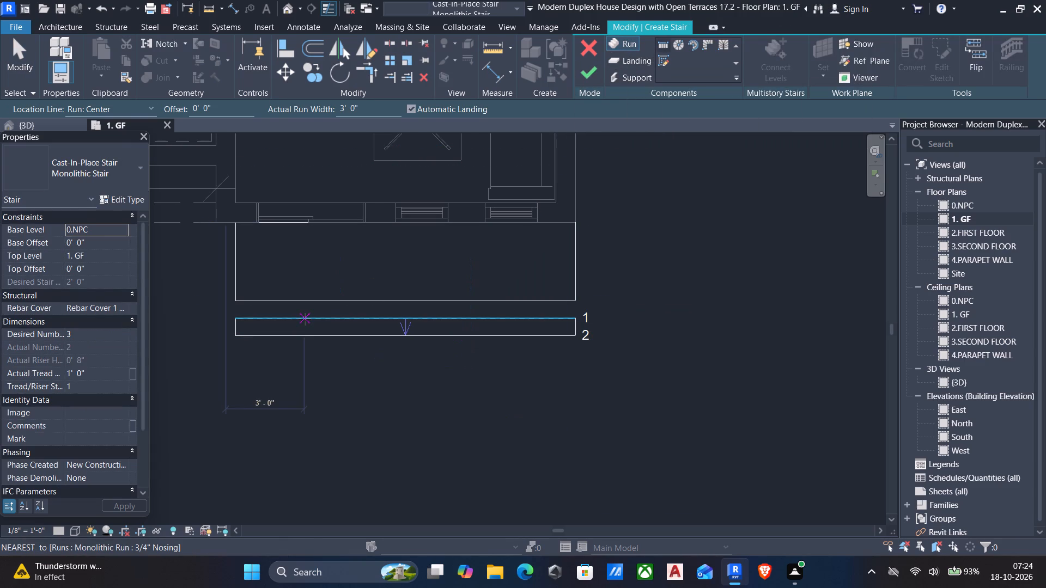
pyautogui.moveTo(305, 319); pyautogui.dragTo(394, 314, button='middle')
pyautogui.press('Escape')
# Delete the two-riser run in front of the entry landing.
pyautogui.click(339, 311)
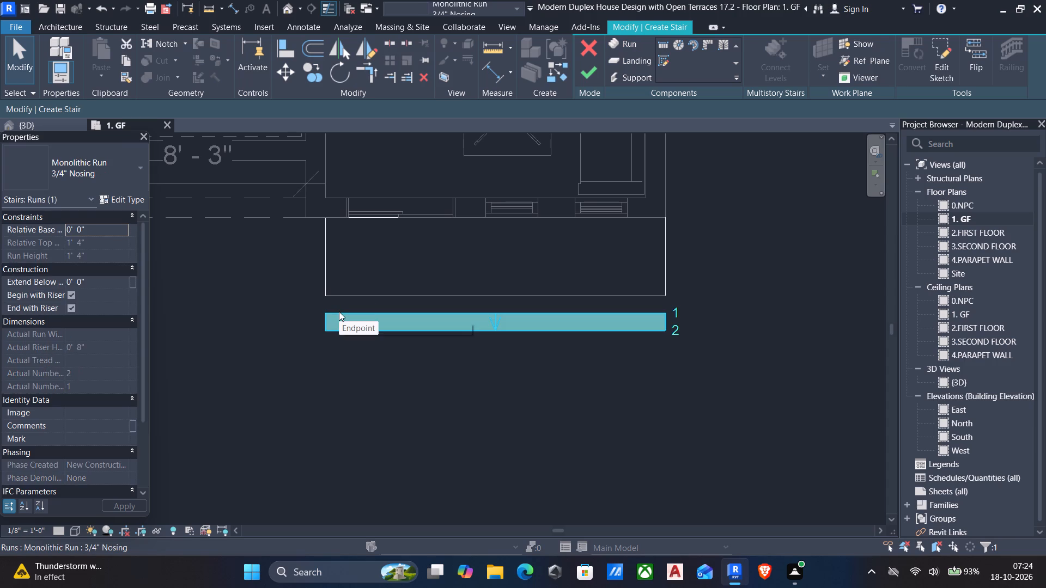
pyautogui.press('Delete')
# Start a new sketched stair run and try to offset the landing's outer edge by 0' 8" for a riser.
pyautogui.click(632, 43)
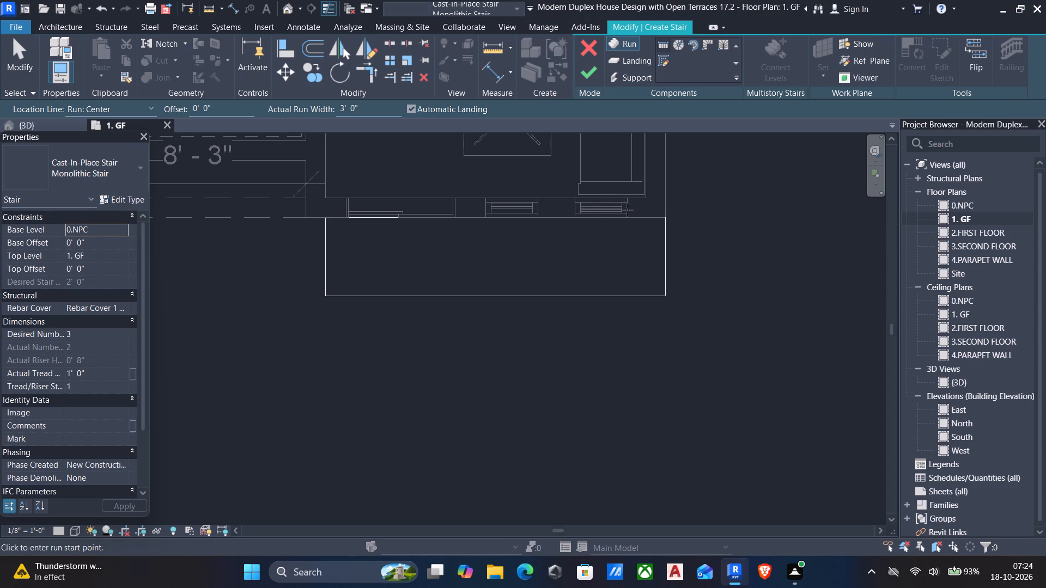
pyautogui.click(660, 60)
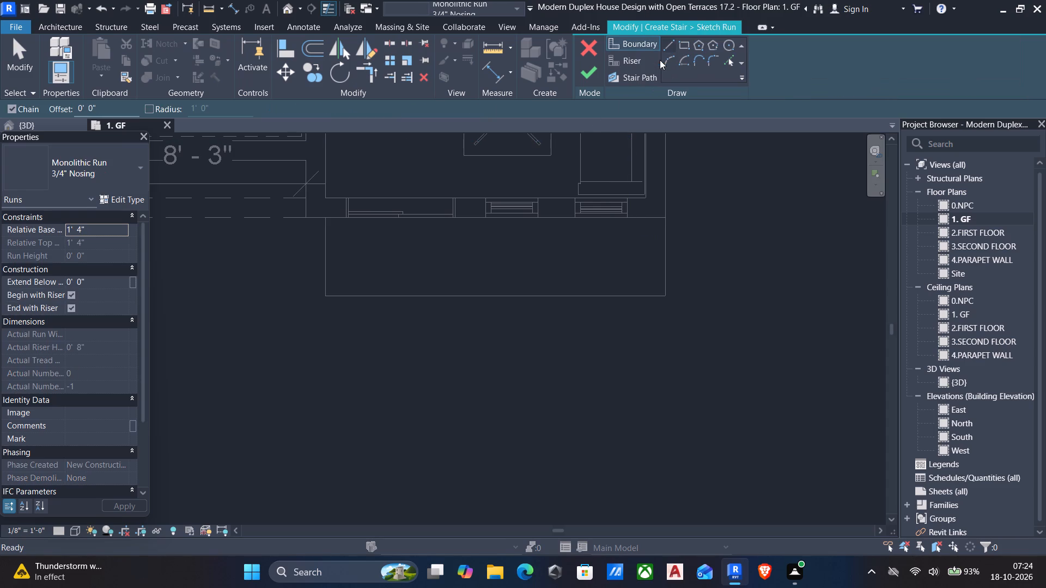
pyautogui.click(627, 61)
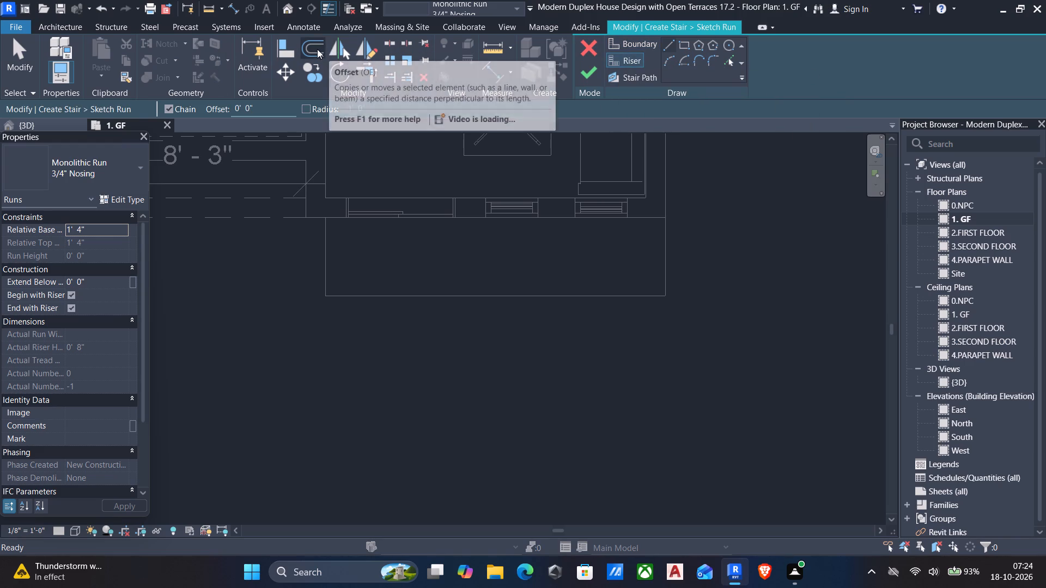
pyautogui.click(317, 50)
pyautogui.moveTo(298, 107); pyautogui.dragTo(238, 109)
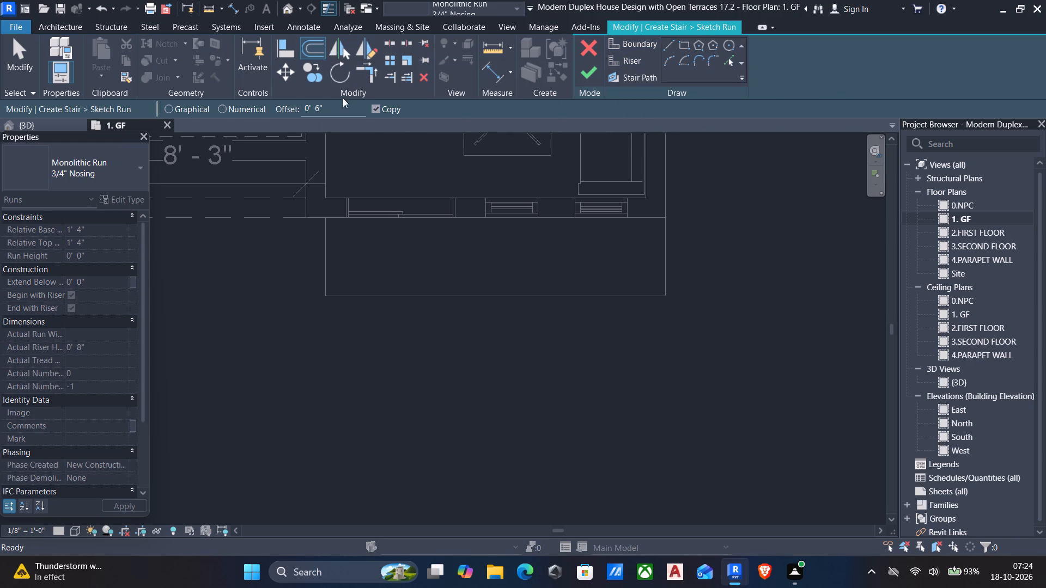
pyautogui.moveTo(349, 105); pyautogui.dragTo(228, 109)
pyautogui.press('8')
pyautogui.hotkey('shift', '"')
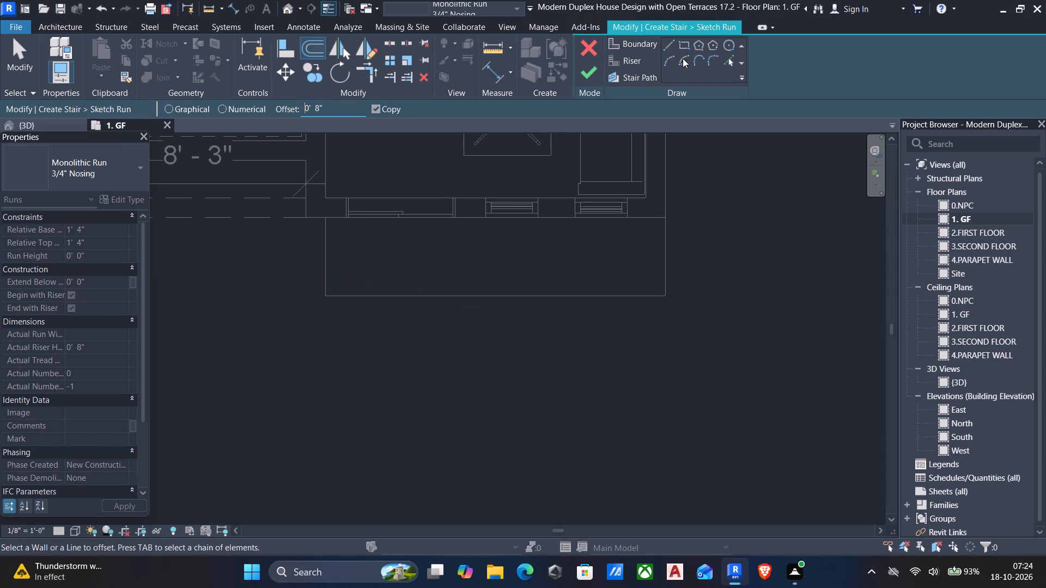
pyautogui.click(640, 65)
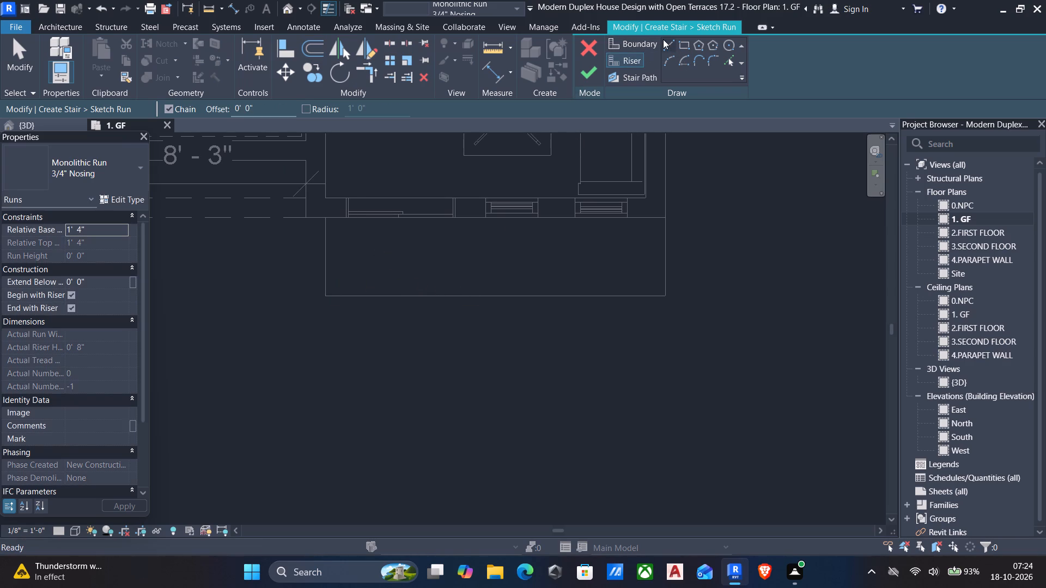
pyautogui.click(664, 44)
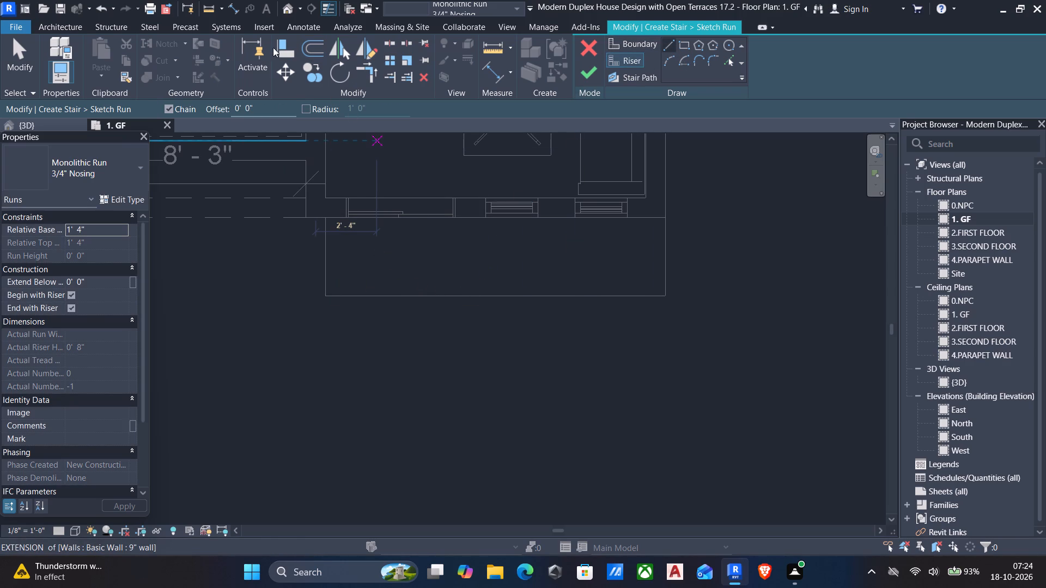
pyautogui.click(316, 50)
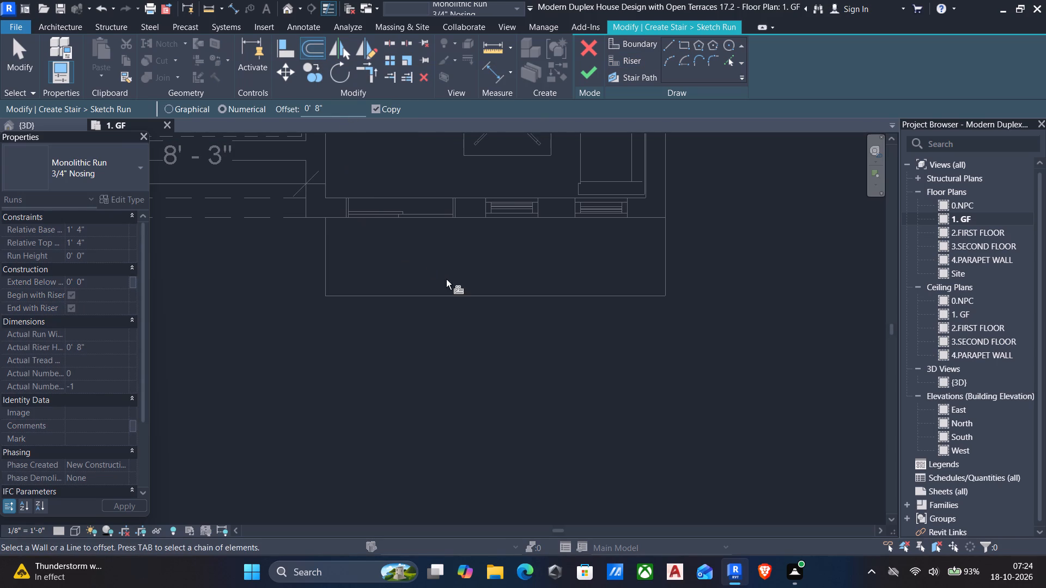
pyautogui.click(470, 292)
# Draw a 13'-0" riser offset 0' 8" outward from the landing's outer edge, and offset a copy another 0' 8" outward.
pyautogui.click(629, 53)
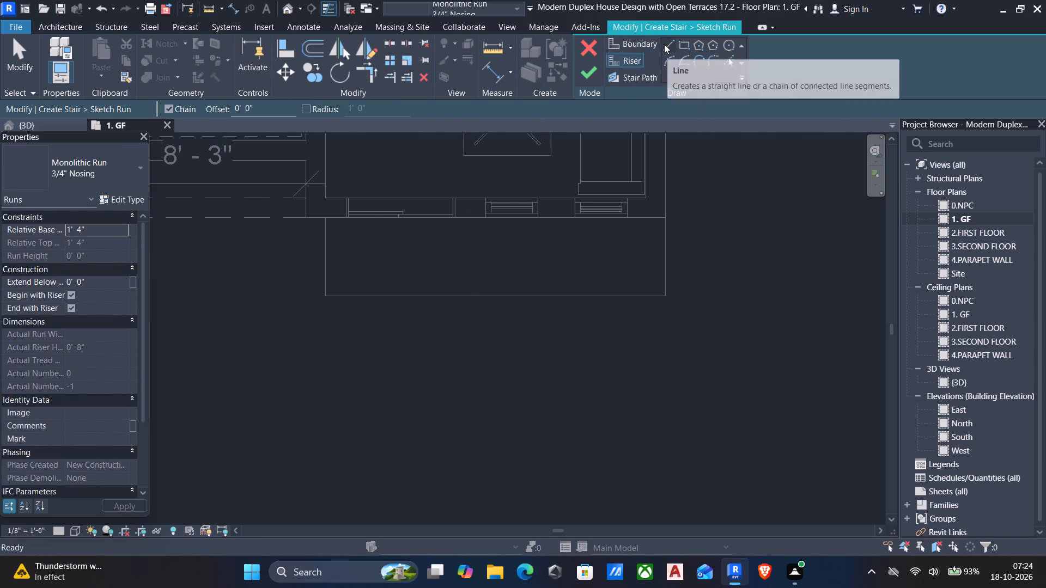
pyautogui.click(664, 44)
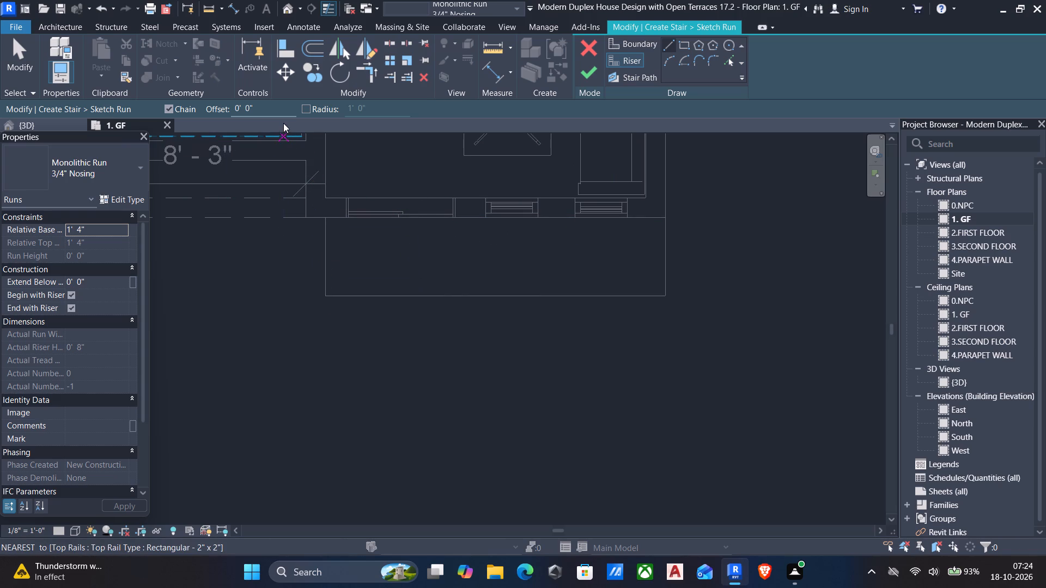
pyautogui.moveTo(282, 113); pyautogui.dragTo(184, 132)
pyautogui.write('8"')
pyautogui.click(324, 297)
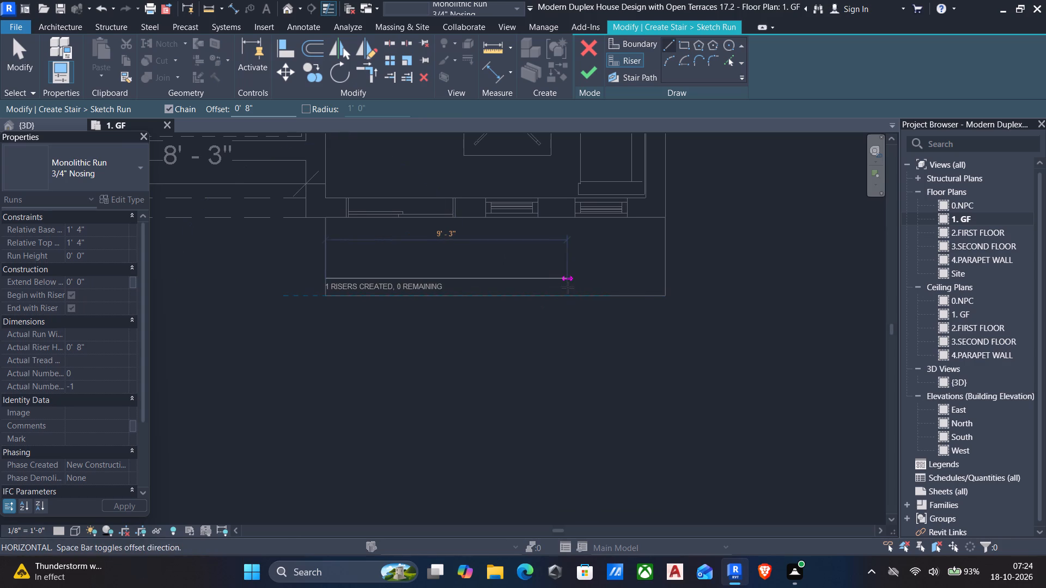
pyautogui.press('space')
pyautogui.click(664, 292)
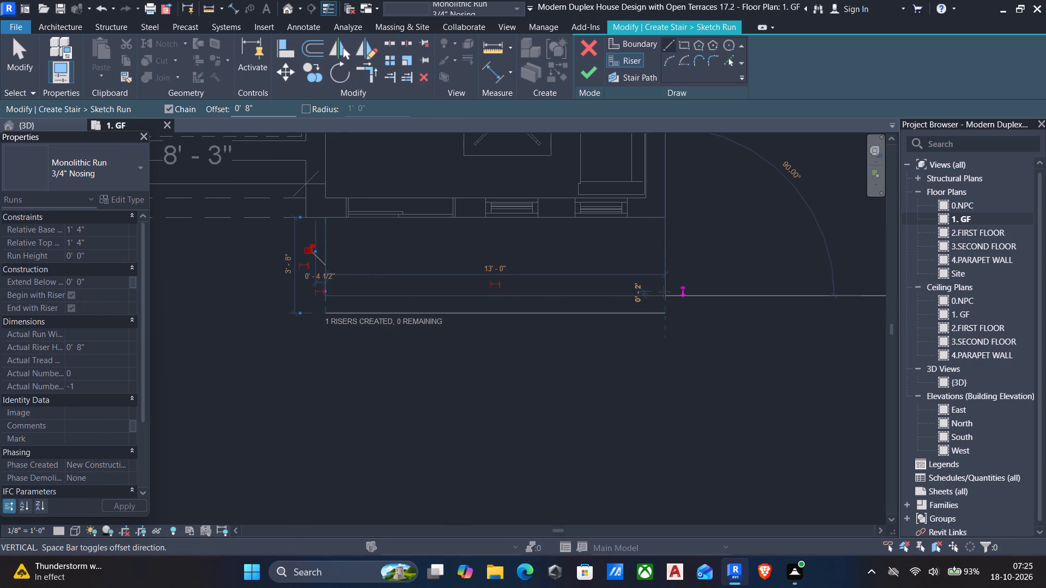
pyautogui.press('Escape')
pyautogui.click(306, 47)
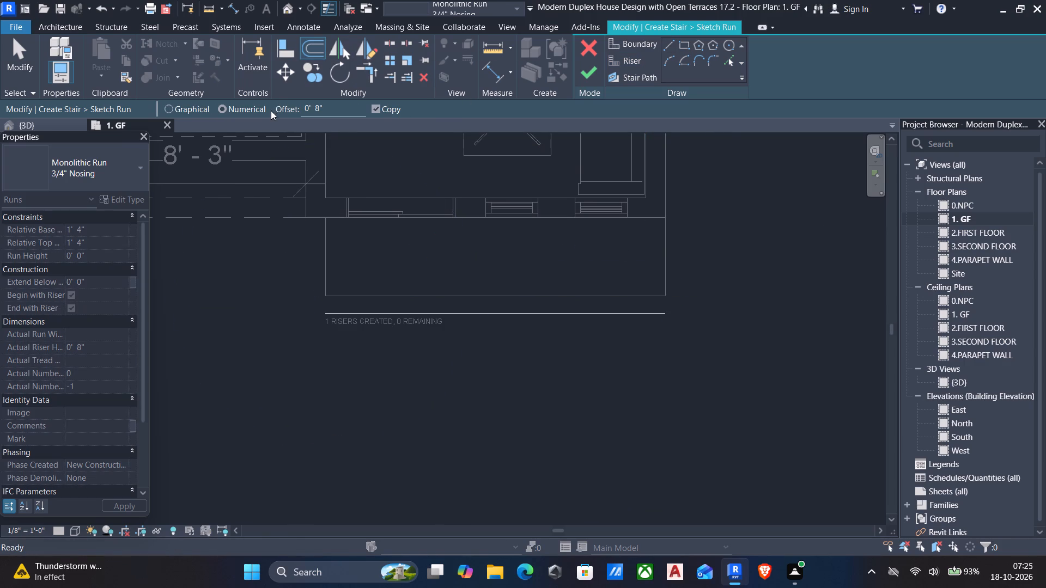
pyautogui.click(489, 316)
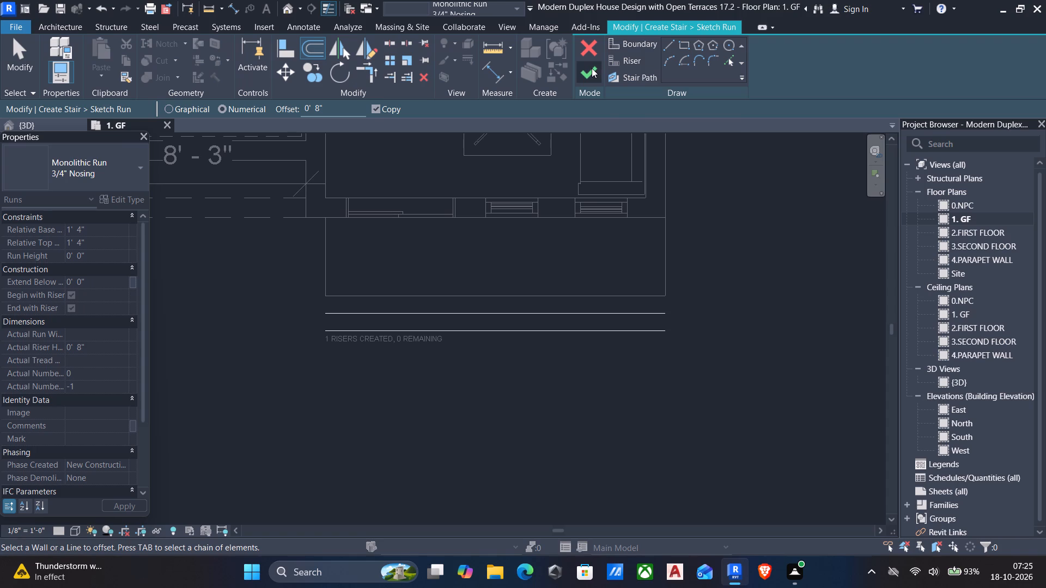
# Draw a 1'-4" boundary line on each side of the run, from the outer riser's end to the landing's outer corner.
pyautogui.click(628, 40)
pyautogui.click(670, 45)
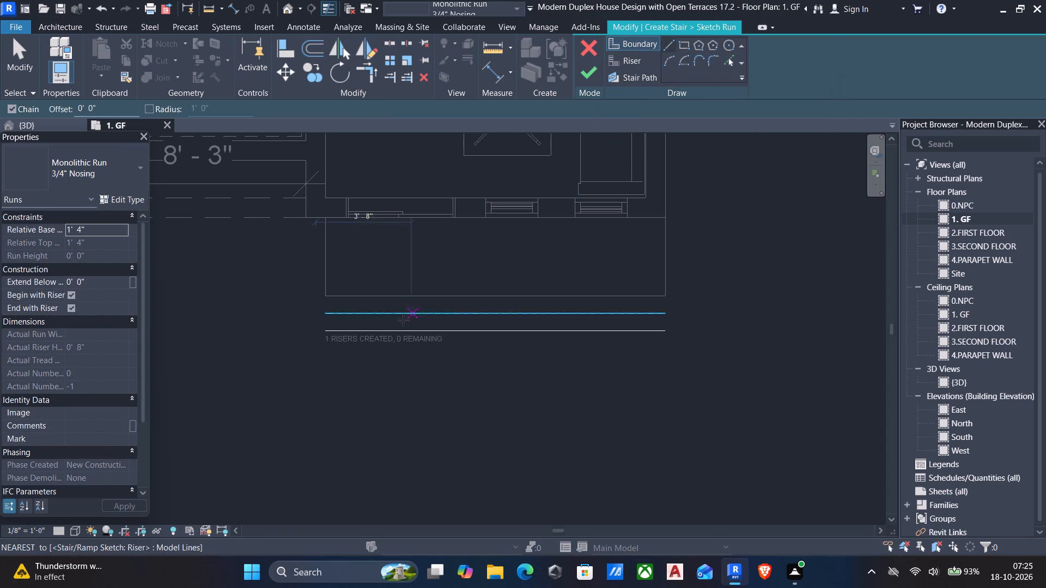
pyautogui.scroll(4, 347, 329)
pyautogui.click(306, 333)
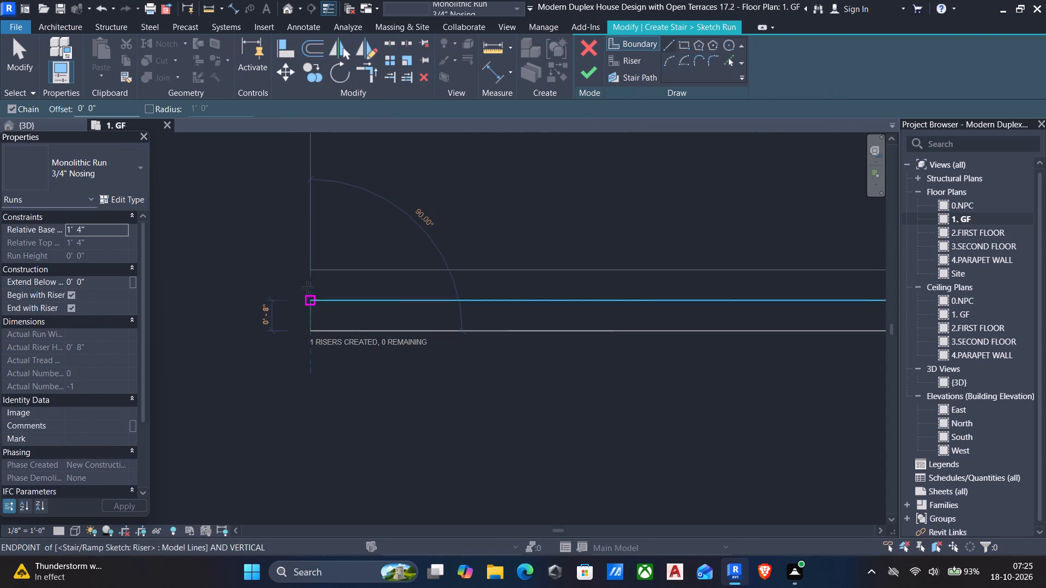
pyautogui.click(305, 271)
pyautogui.press('Escape')
pyautogui.scroll(-3, 330, 301)
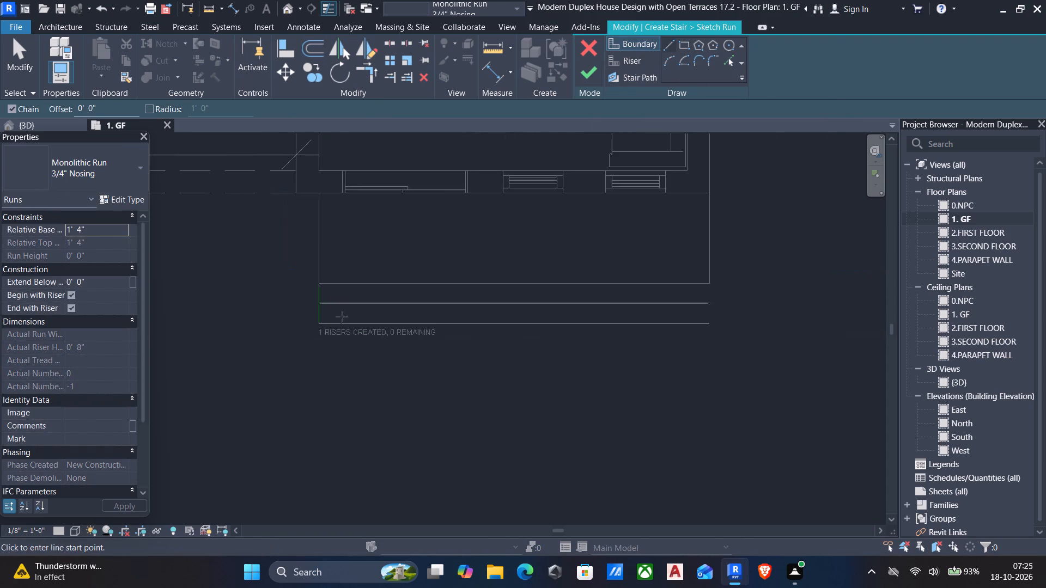
pyautogui.scroll(-3, 342, 317)
pyautogui.scroll(4, 579, 317)
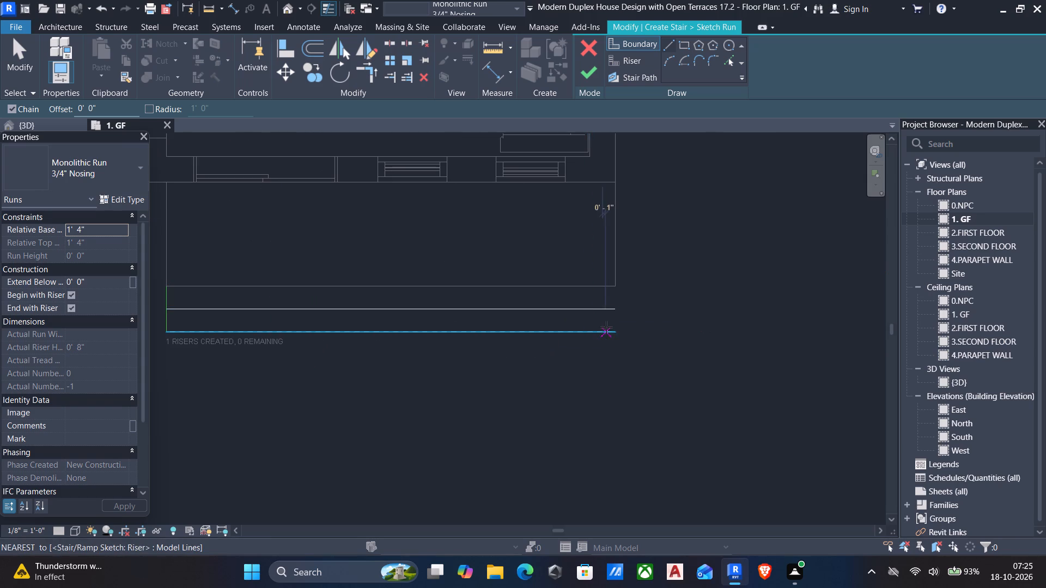
pyautogui.click(621, 334)
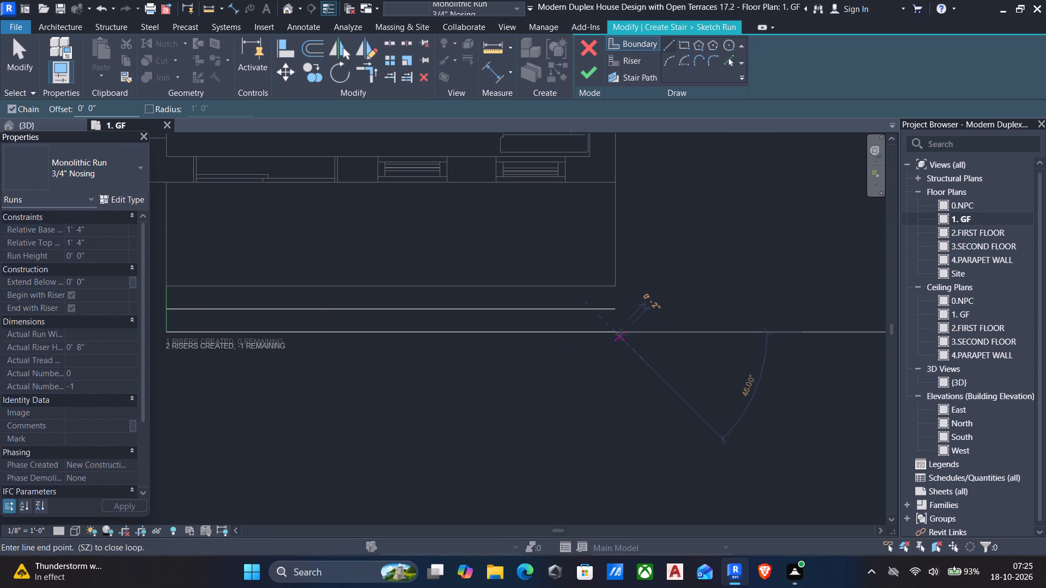
pyautogui.click(619, 289)
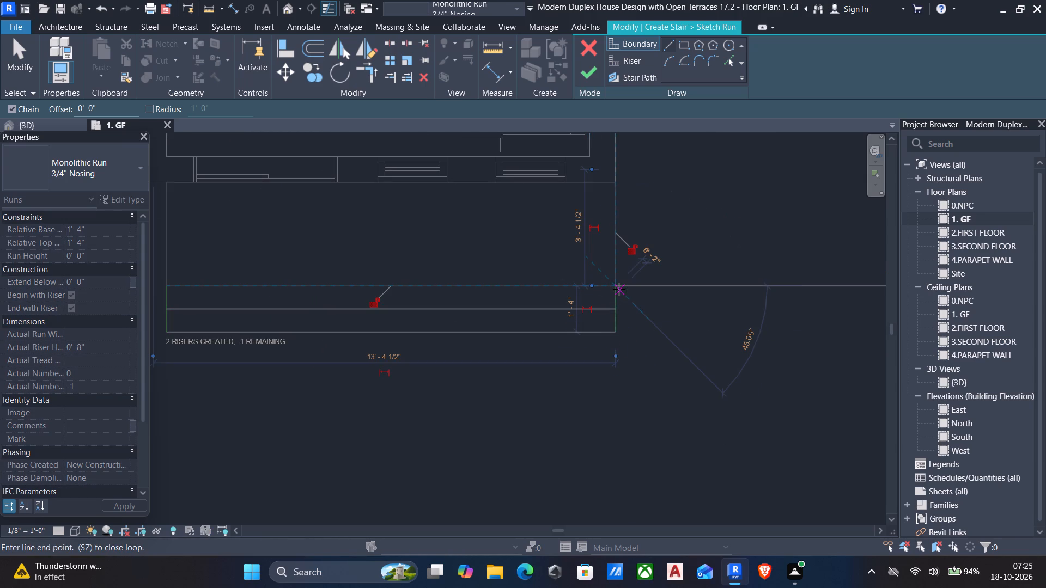
pyautogui.press('Escape')
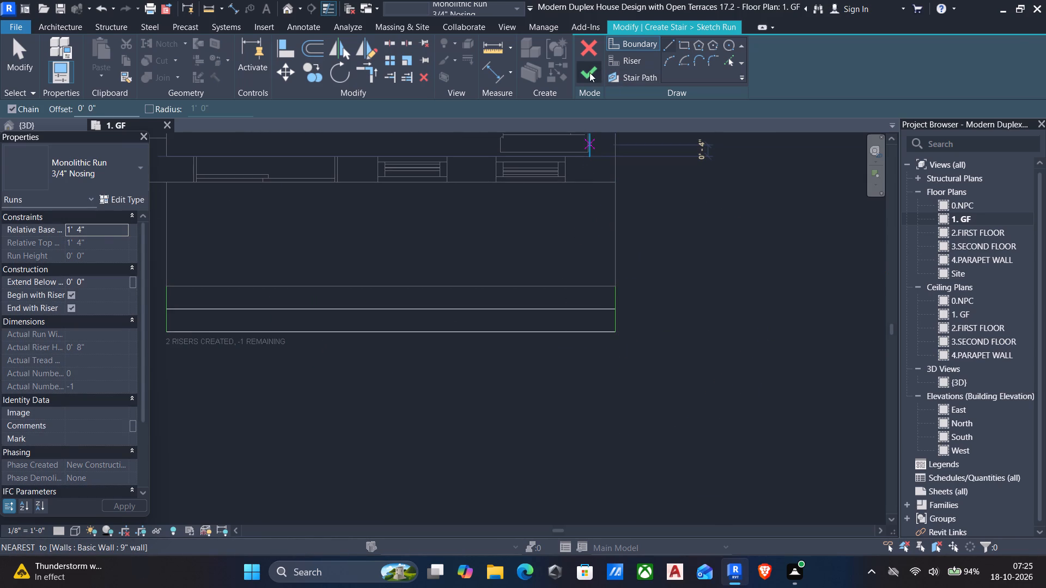
# Finish the run sketch and complete the stair edit.
pyautogui.click(587, 73)
pyautogui.scroll(-4, 576, 242)
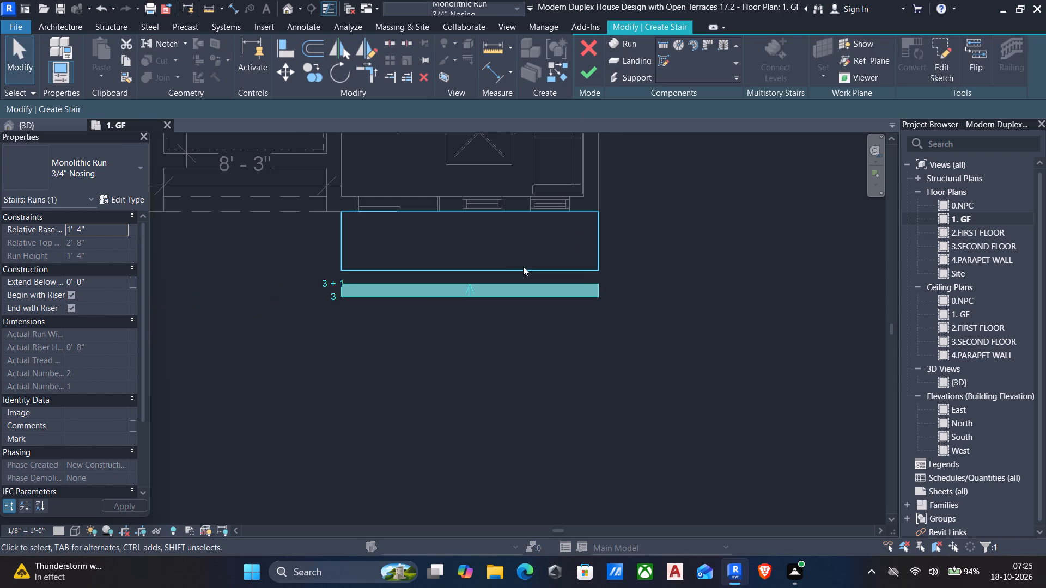
pyautogui.click(585, 69)
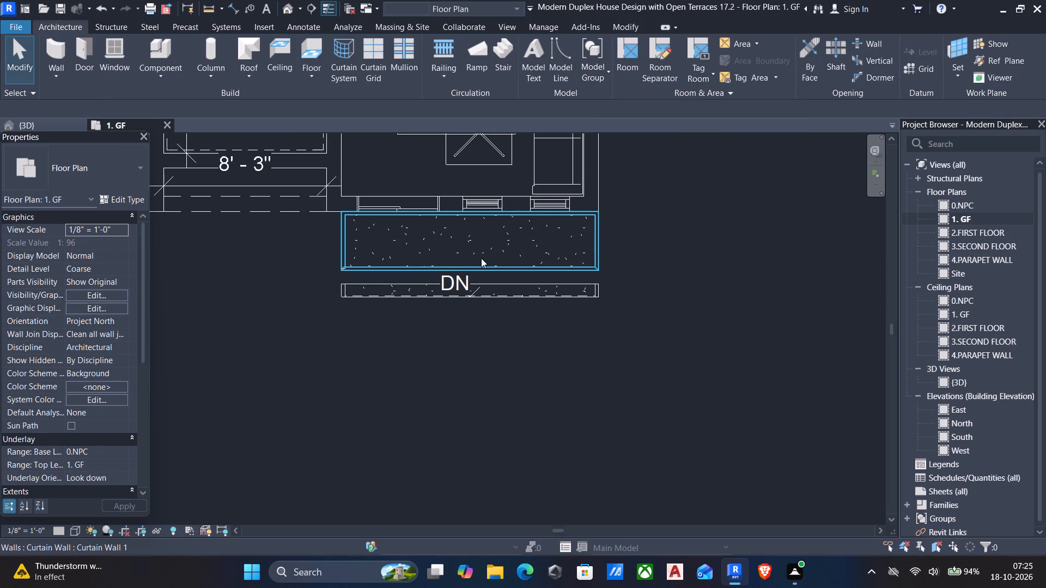
# Examine the entry stair's run and landing from several angles in the 3D view.
pyautogui.click(289, 12)
pyautogui.moveTo(516, 305); pyautogui.dragTo(419, 328, button='middle')
pyautogui.scroll(-1, 418, 329)
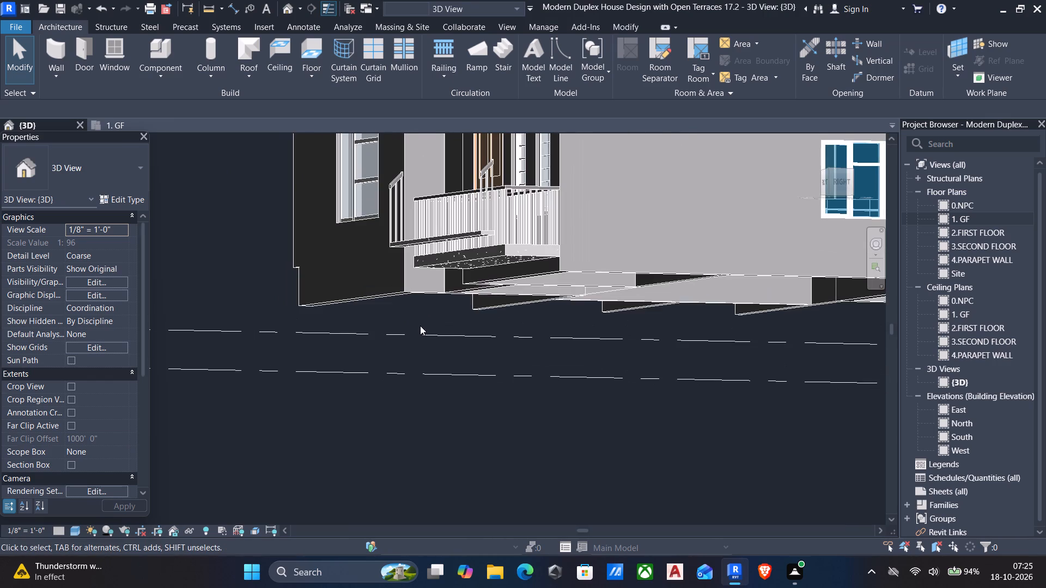
pyautogui.keyDown('shift'); pyautogui.moveTo(417, 326); pyautogui.dragTo(547, 302, button='middle'); pyautogui.keyUp('shift')
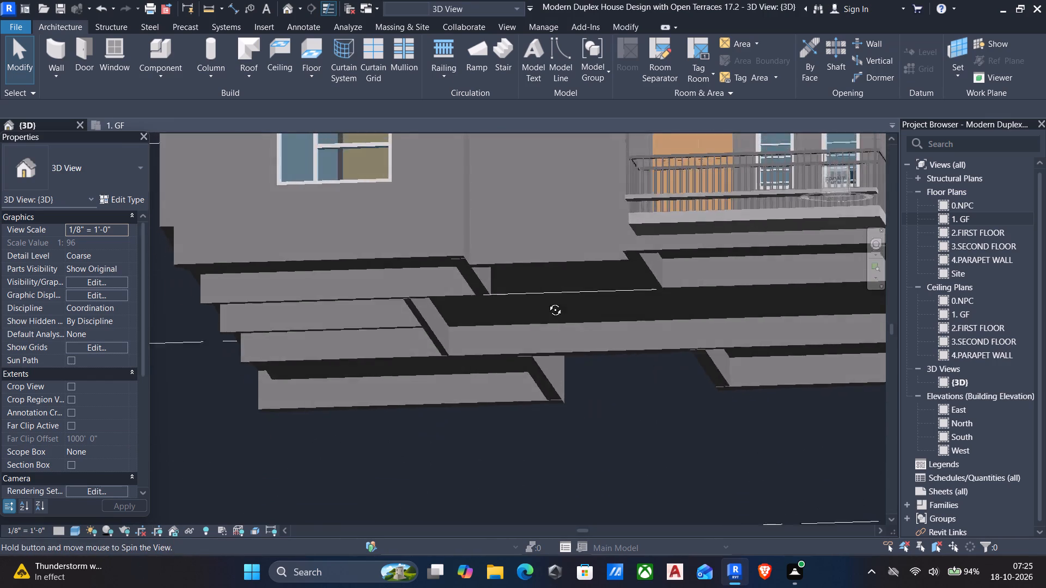
pyautogui.keyDown('shift'); pyautogui.moveTo(547, 302); pyautogui.dragTo(369, 386, button='middle'); pyautogui.keyUp('shift')
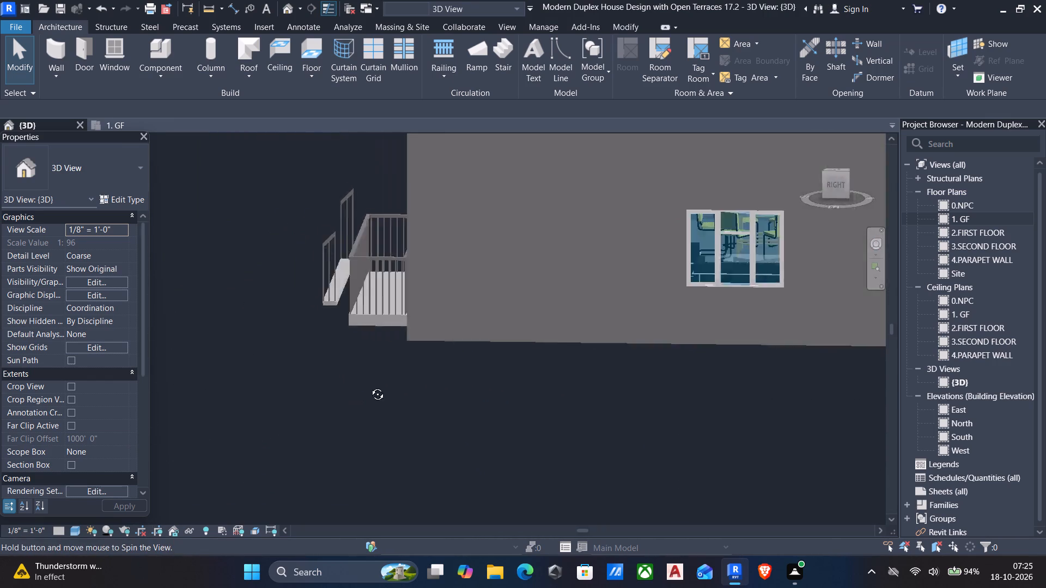
pyautogui.keyDown('shift'); pyautogui.moveTo(369, 386); pyautogui.dragTo(396, 373, button='middle'); pyautogui.keyUp('shift')
# Open the entry stair for editing and switch to the 1. GF floor plan.
pyautogui.click(415, 289)
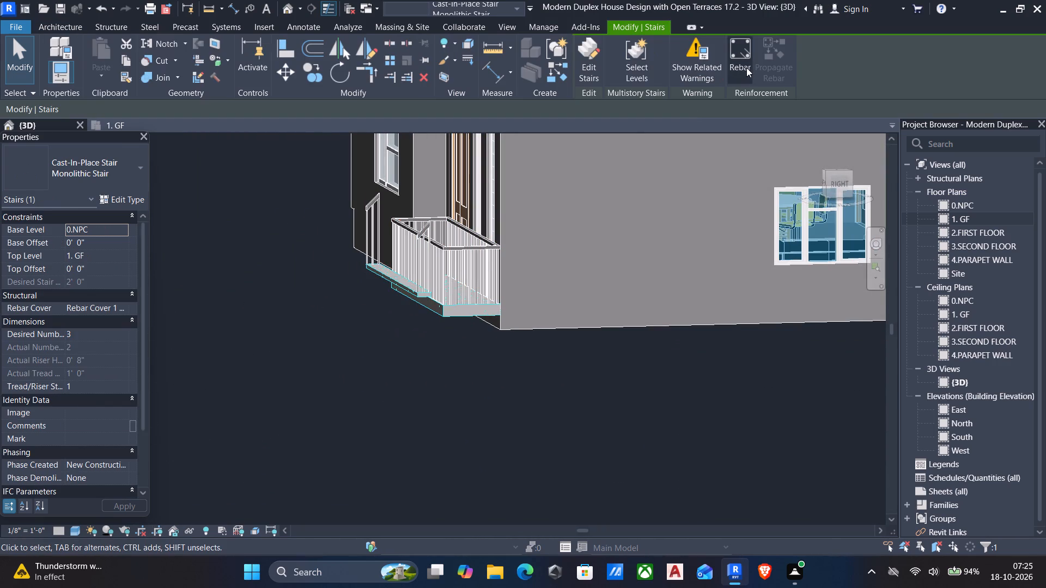
pyautogui.click(583, 69)
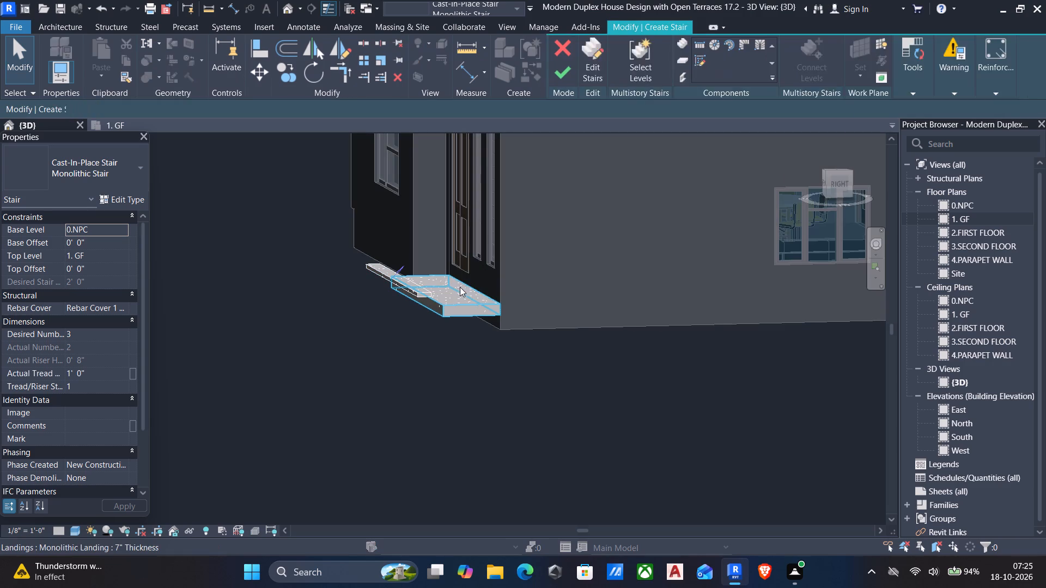
pyautogui.click(981, 219)
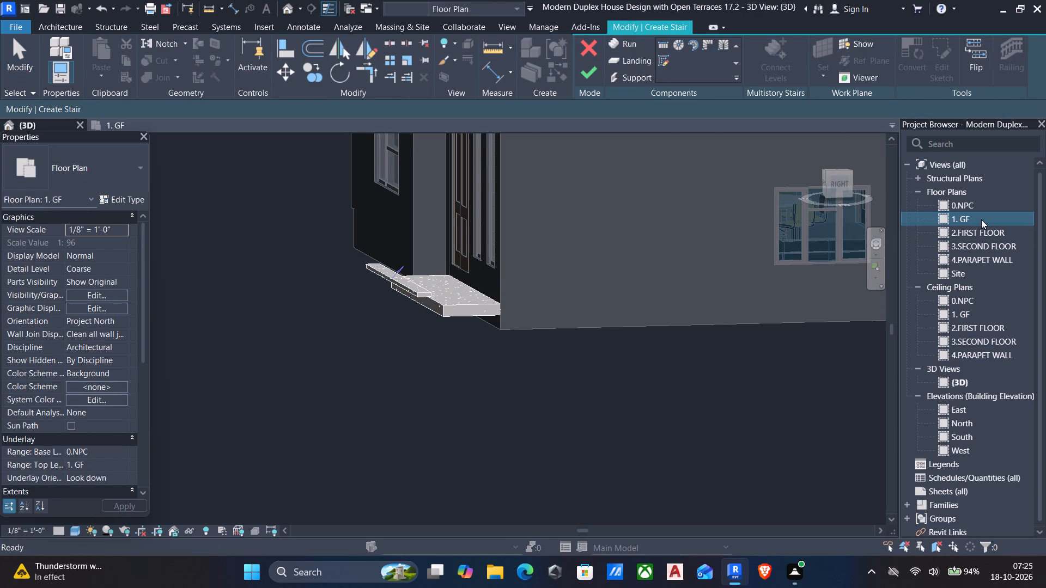
pyautogui.click(981, 219)
pyautogui.doubleClick(962, 223)
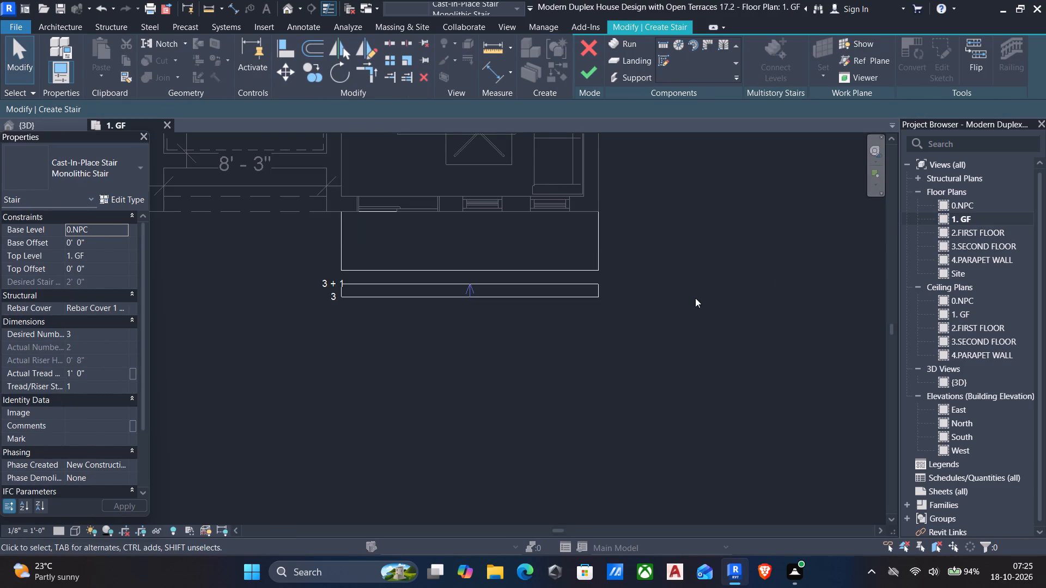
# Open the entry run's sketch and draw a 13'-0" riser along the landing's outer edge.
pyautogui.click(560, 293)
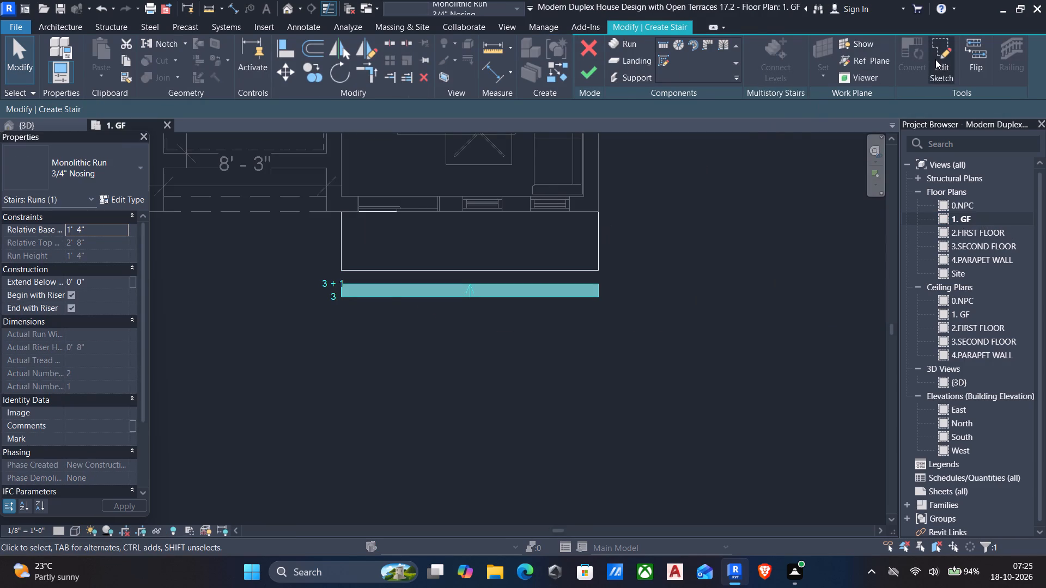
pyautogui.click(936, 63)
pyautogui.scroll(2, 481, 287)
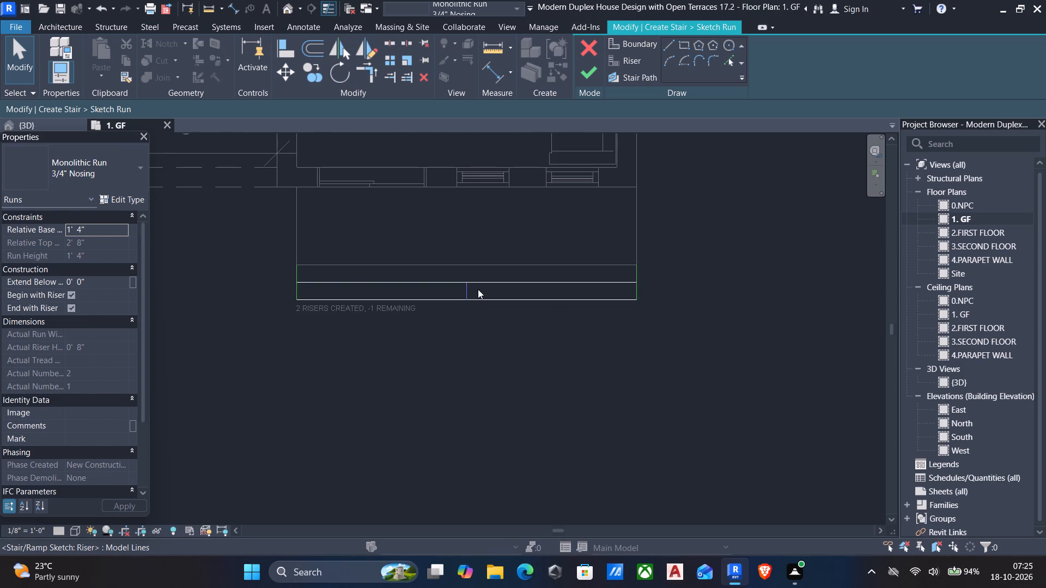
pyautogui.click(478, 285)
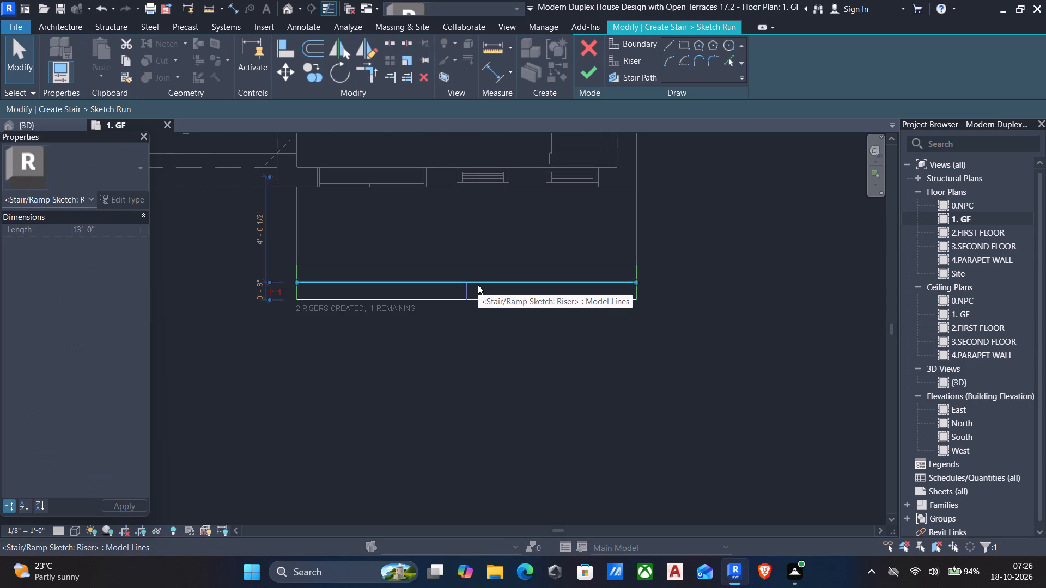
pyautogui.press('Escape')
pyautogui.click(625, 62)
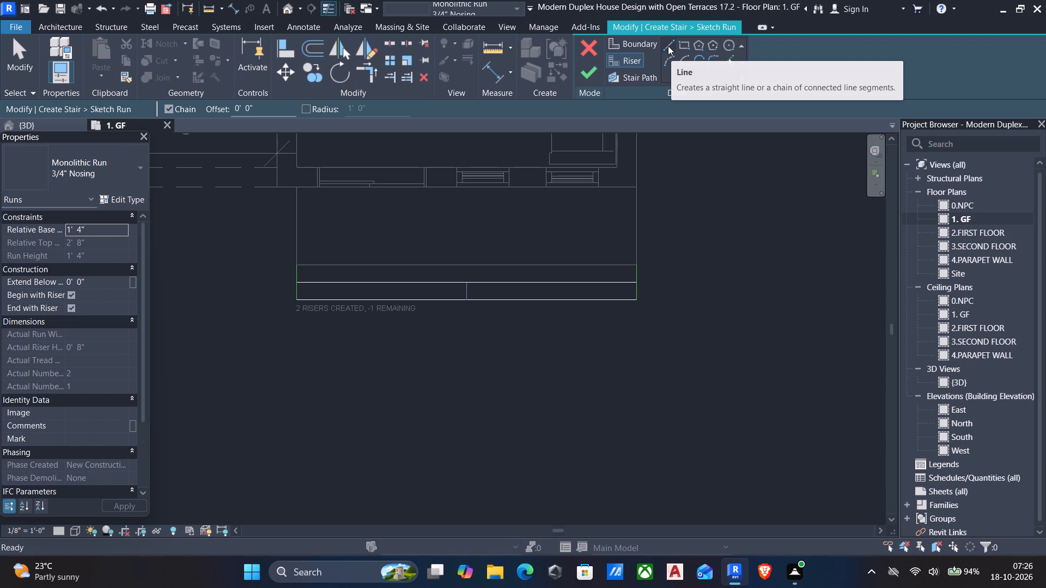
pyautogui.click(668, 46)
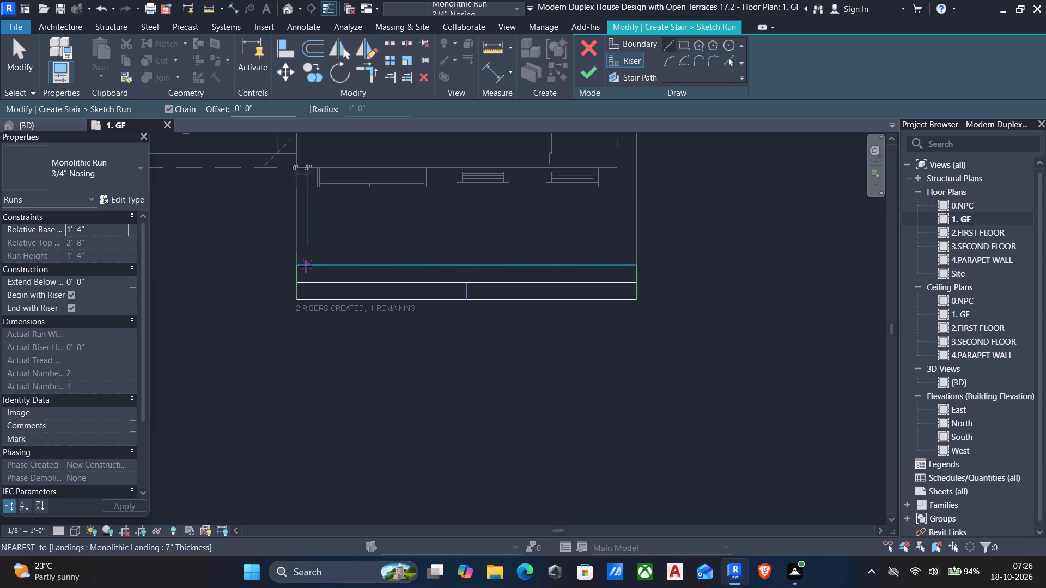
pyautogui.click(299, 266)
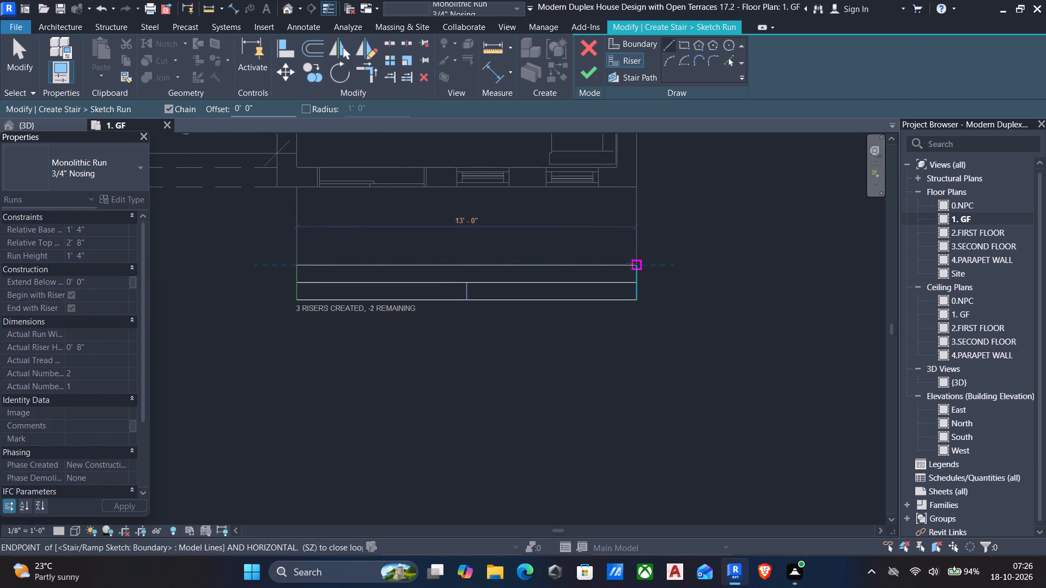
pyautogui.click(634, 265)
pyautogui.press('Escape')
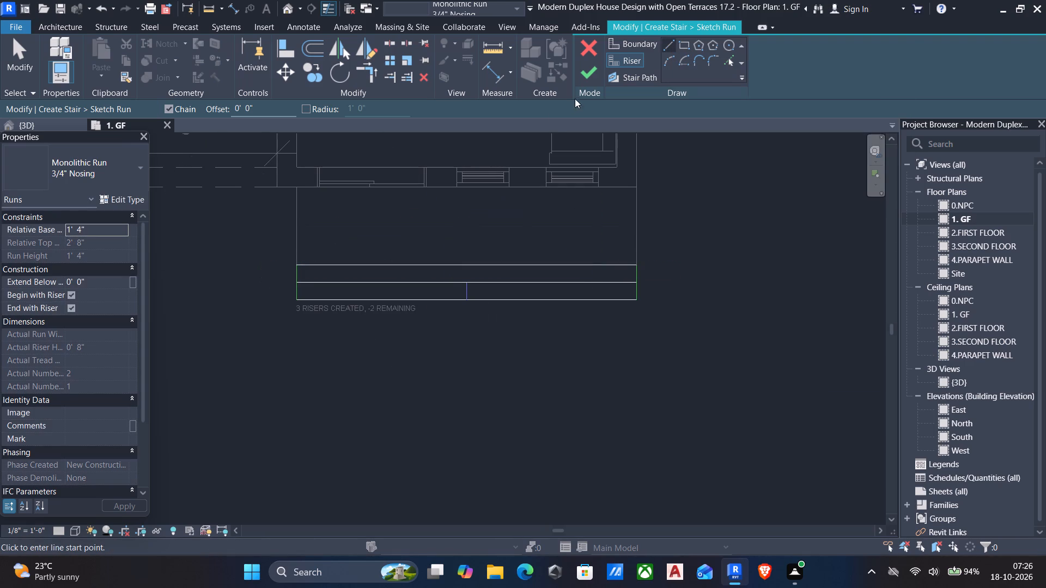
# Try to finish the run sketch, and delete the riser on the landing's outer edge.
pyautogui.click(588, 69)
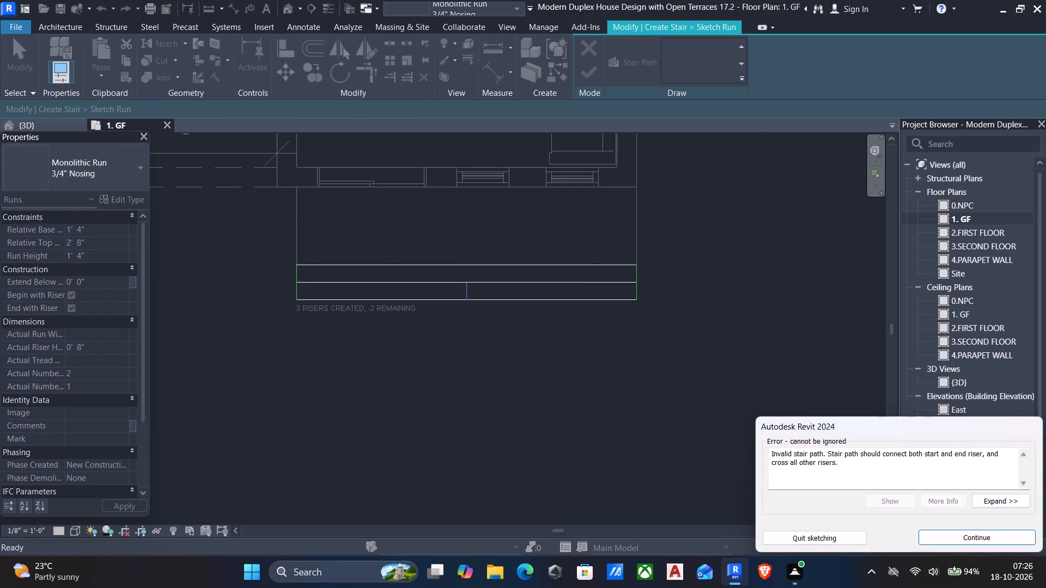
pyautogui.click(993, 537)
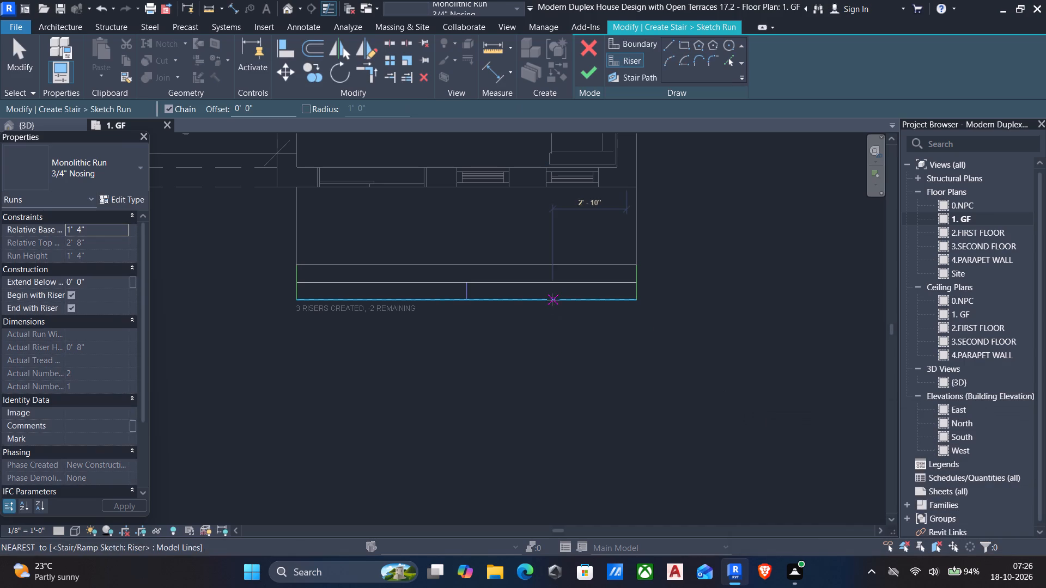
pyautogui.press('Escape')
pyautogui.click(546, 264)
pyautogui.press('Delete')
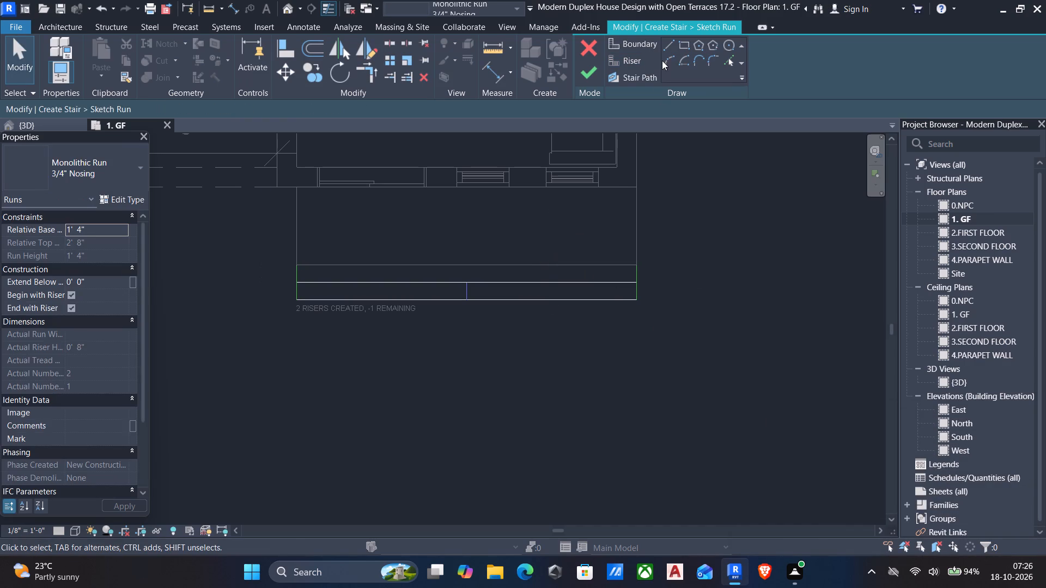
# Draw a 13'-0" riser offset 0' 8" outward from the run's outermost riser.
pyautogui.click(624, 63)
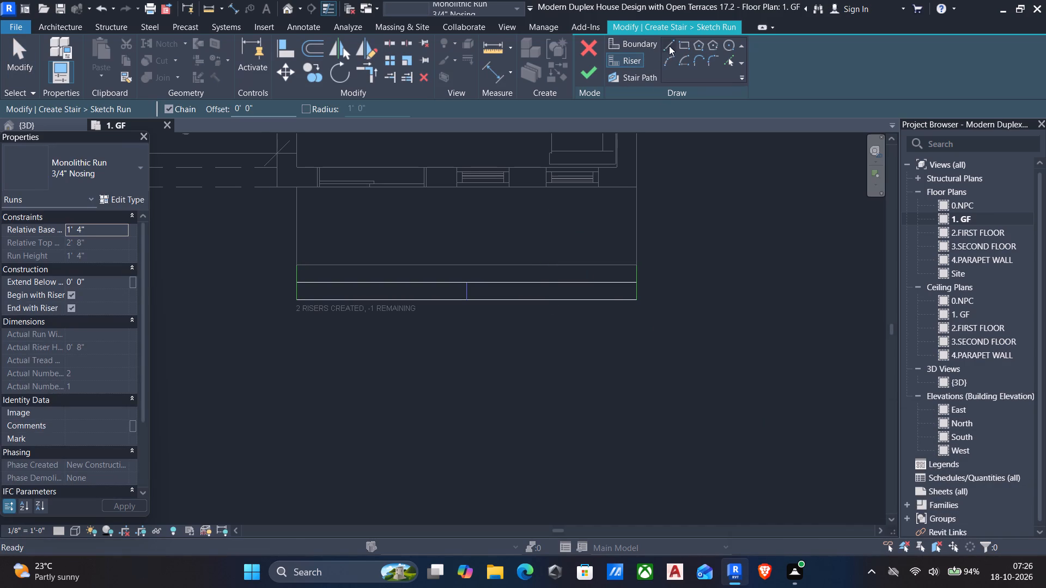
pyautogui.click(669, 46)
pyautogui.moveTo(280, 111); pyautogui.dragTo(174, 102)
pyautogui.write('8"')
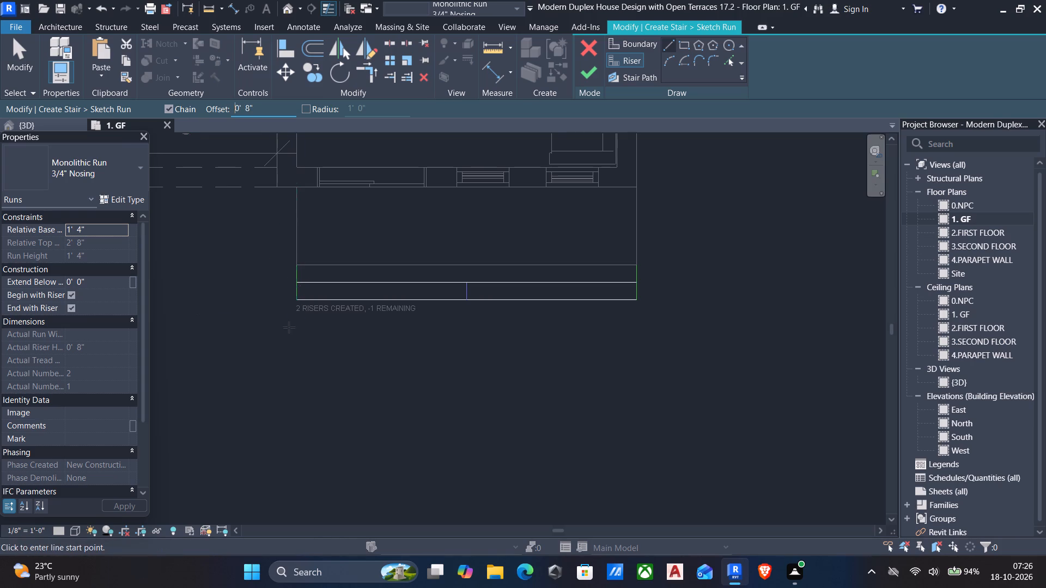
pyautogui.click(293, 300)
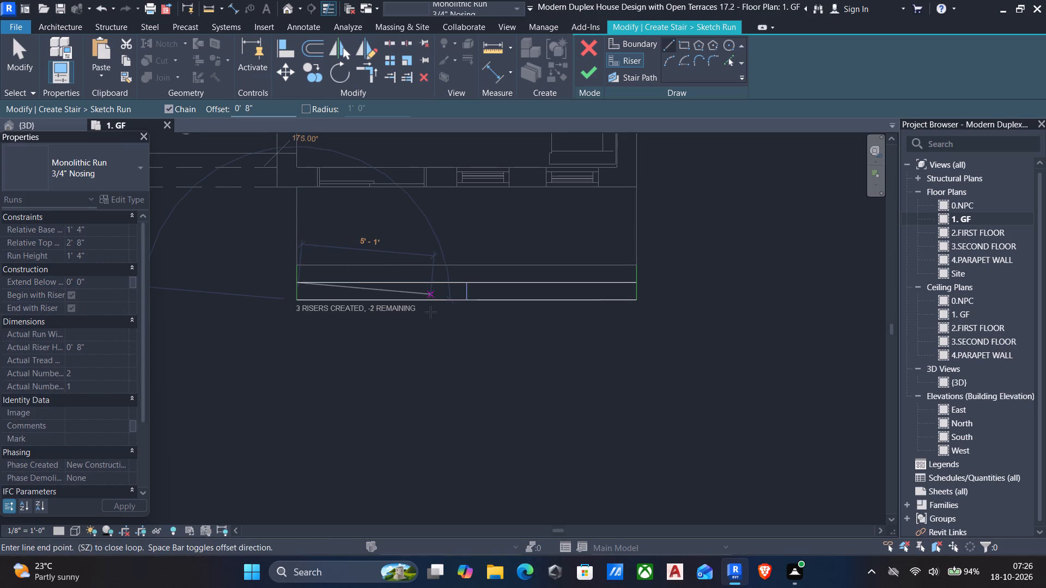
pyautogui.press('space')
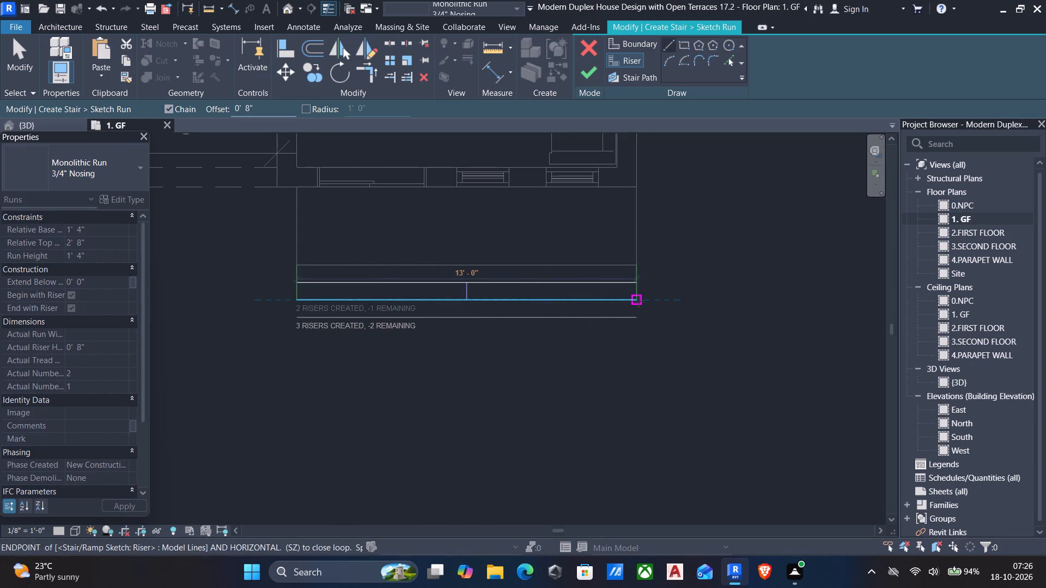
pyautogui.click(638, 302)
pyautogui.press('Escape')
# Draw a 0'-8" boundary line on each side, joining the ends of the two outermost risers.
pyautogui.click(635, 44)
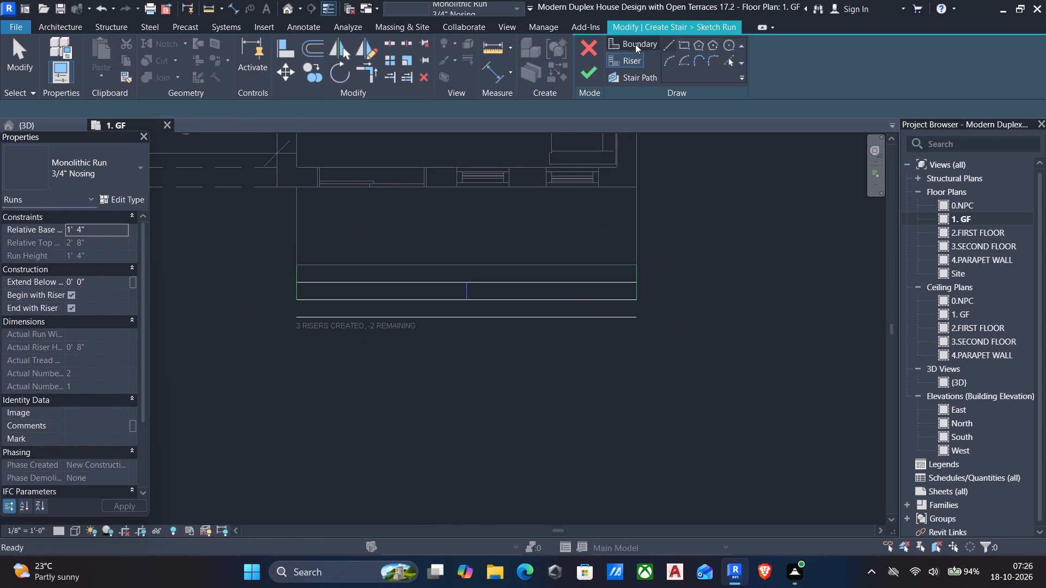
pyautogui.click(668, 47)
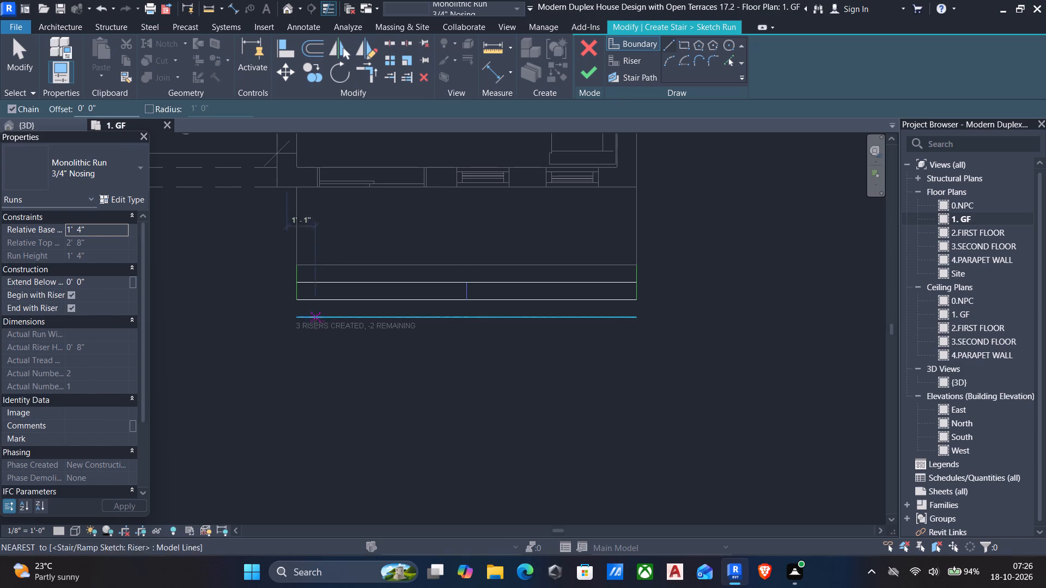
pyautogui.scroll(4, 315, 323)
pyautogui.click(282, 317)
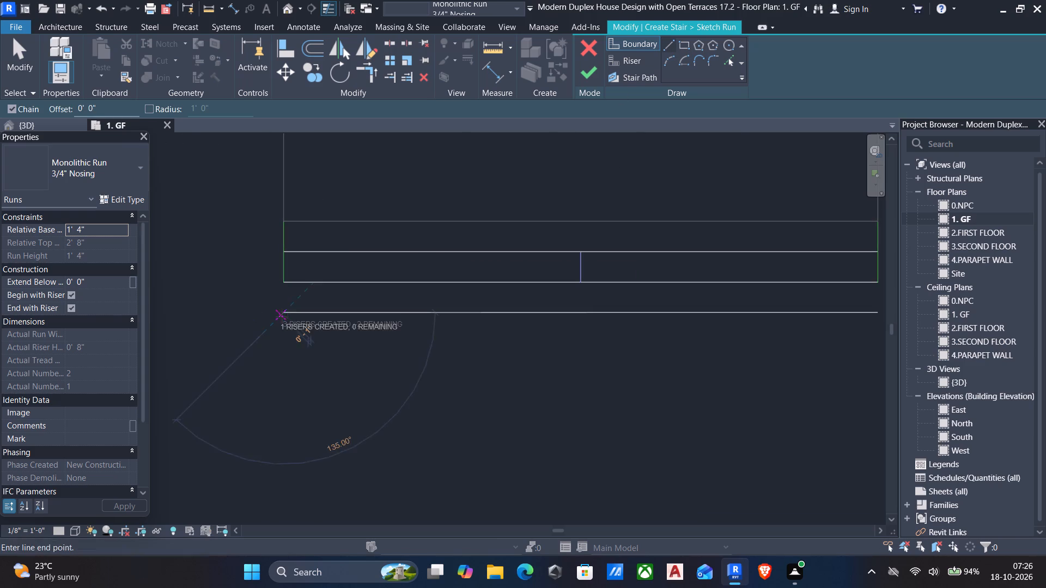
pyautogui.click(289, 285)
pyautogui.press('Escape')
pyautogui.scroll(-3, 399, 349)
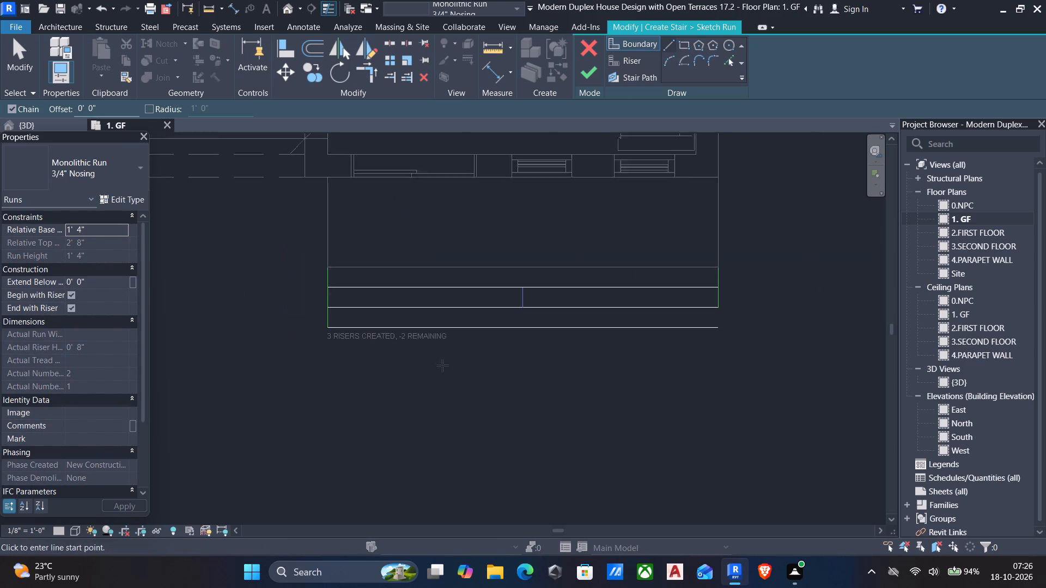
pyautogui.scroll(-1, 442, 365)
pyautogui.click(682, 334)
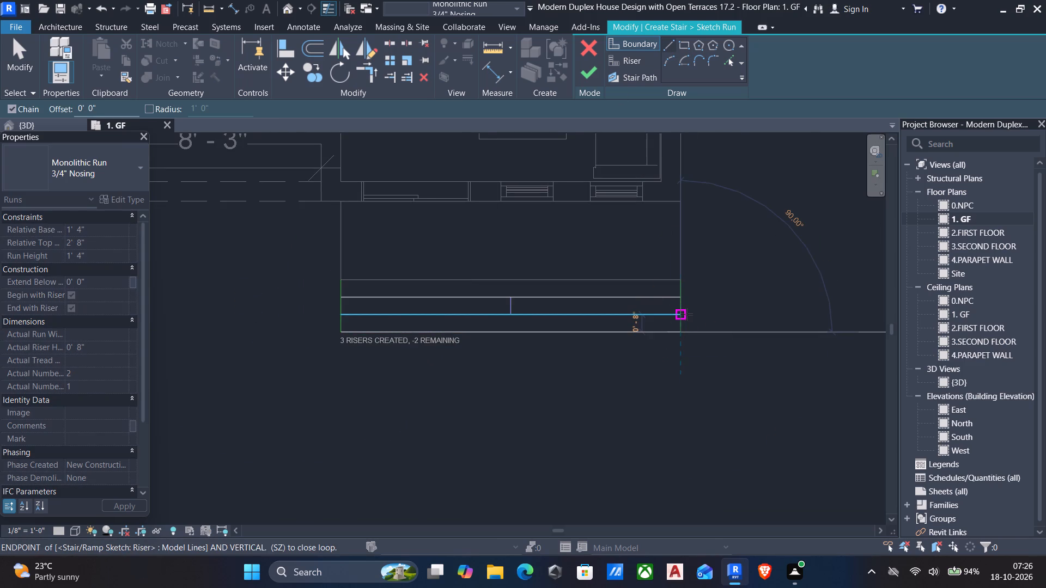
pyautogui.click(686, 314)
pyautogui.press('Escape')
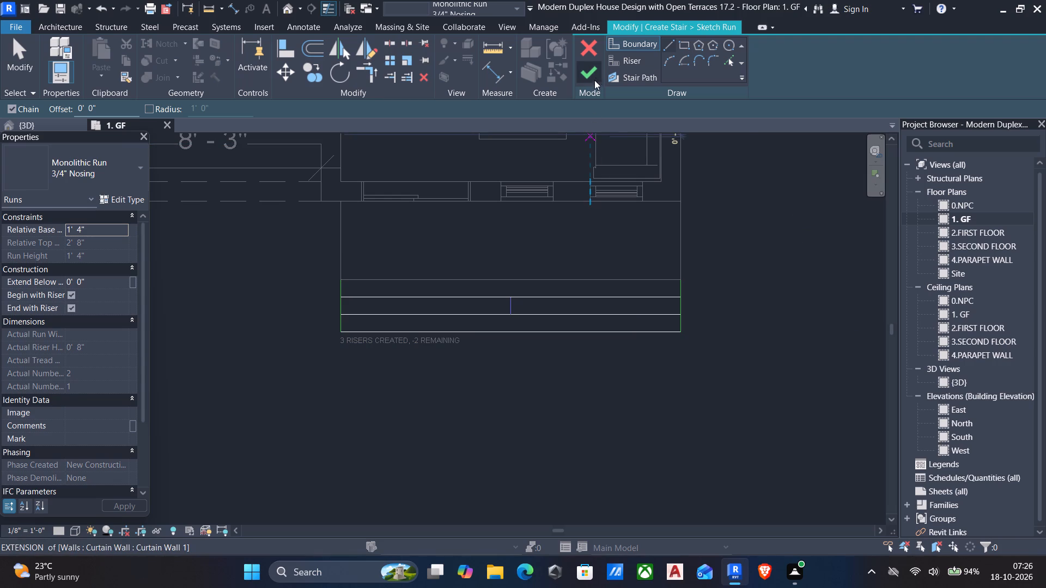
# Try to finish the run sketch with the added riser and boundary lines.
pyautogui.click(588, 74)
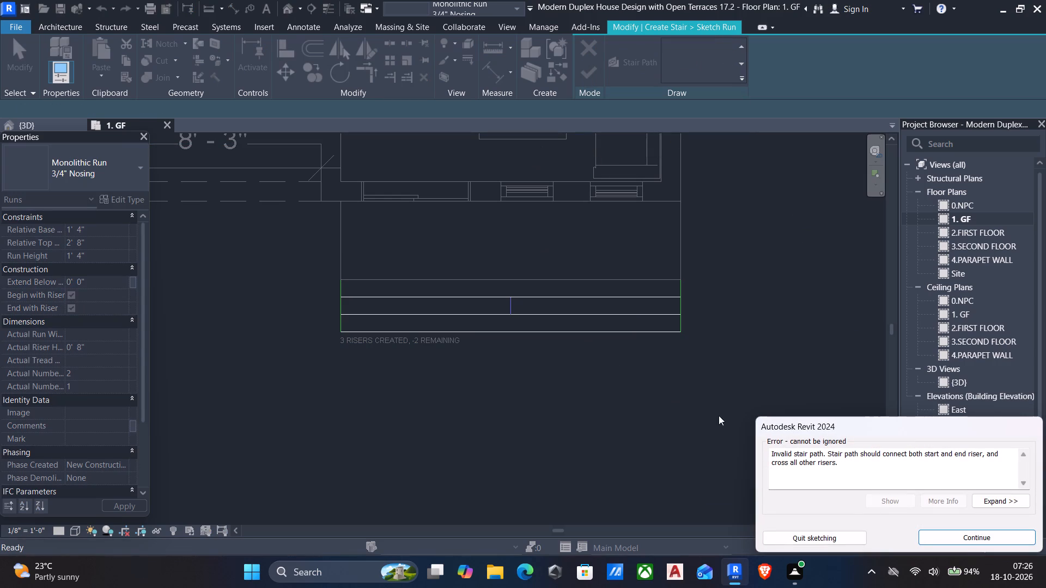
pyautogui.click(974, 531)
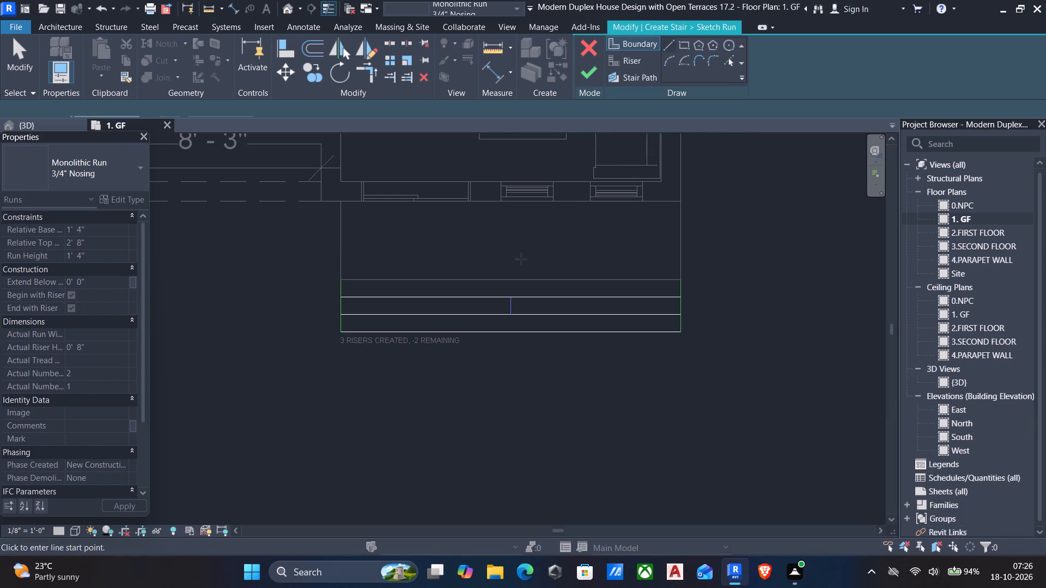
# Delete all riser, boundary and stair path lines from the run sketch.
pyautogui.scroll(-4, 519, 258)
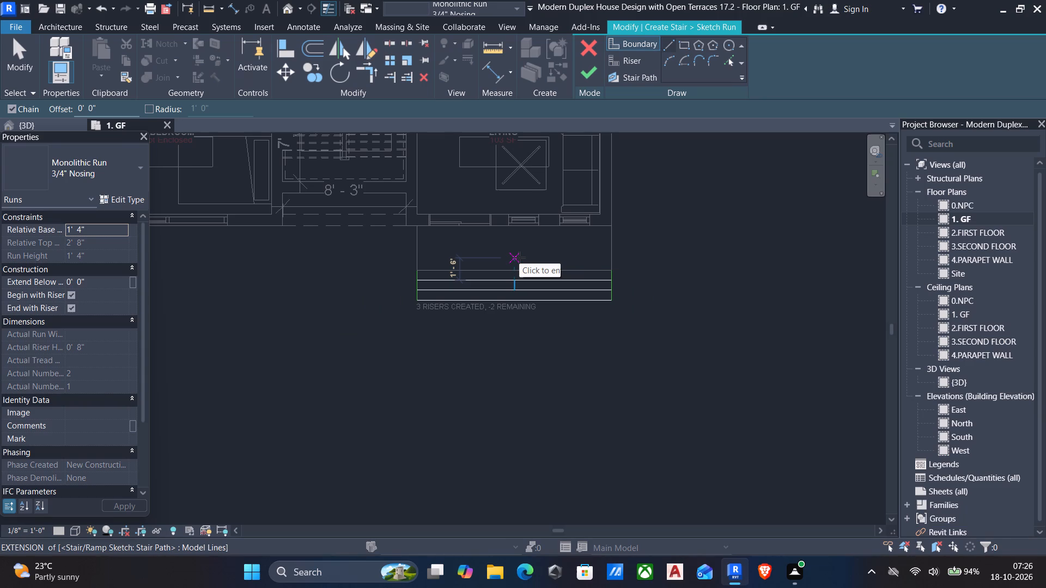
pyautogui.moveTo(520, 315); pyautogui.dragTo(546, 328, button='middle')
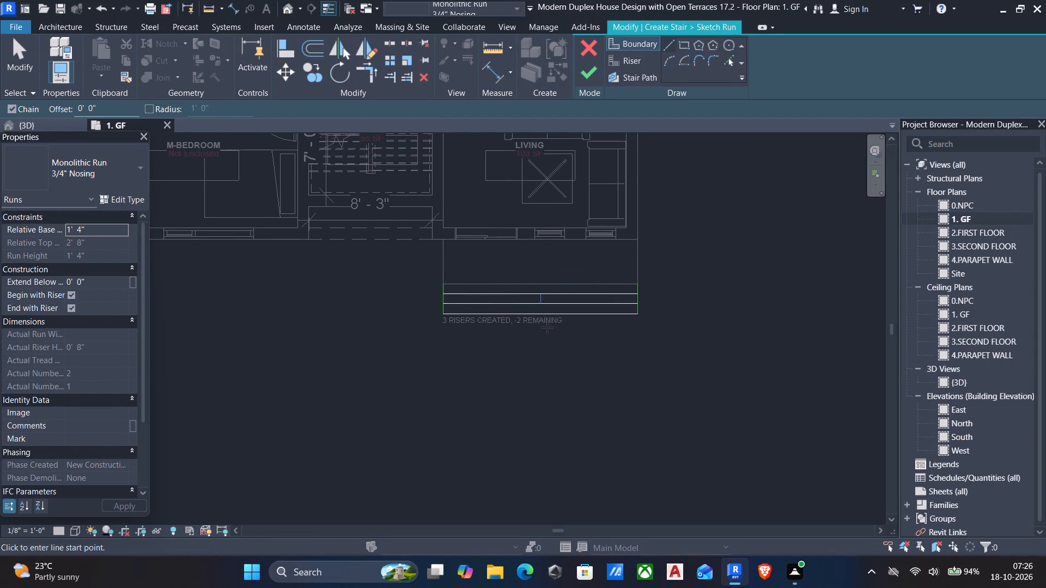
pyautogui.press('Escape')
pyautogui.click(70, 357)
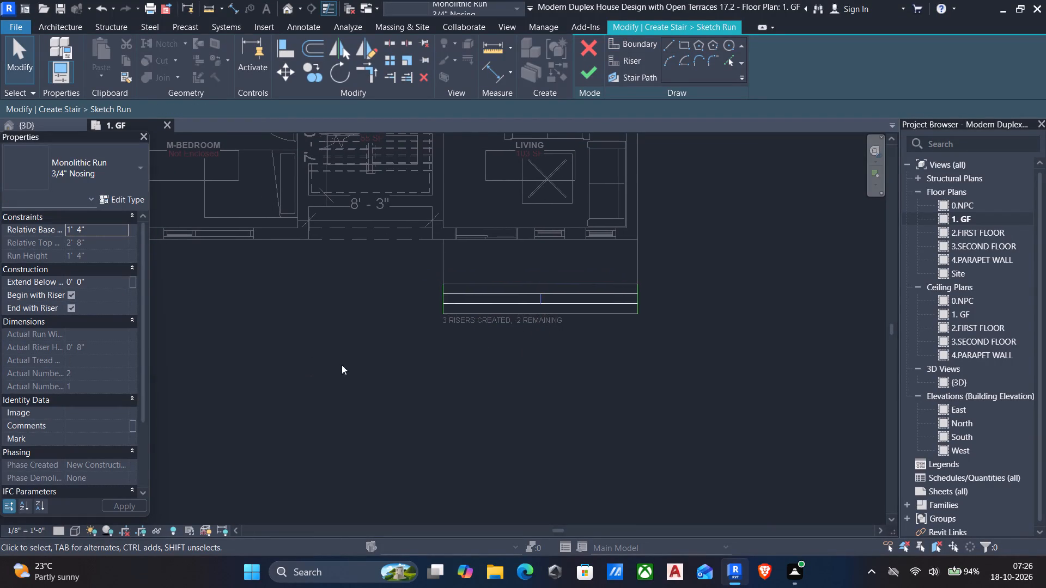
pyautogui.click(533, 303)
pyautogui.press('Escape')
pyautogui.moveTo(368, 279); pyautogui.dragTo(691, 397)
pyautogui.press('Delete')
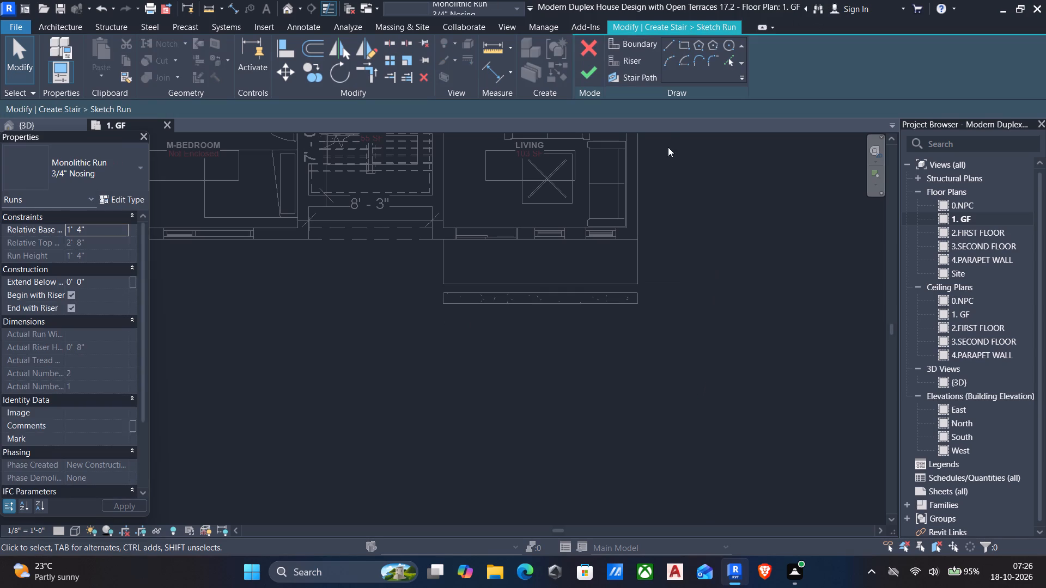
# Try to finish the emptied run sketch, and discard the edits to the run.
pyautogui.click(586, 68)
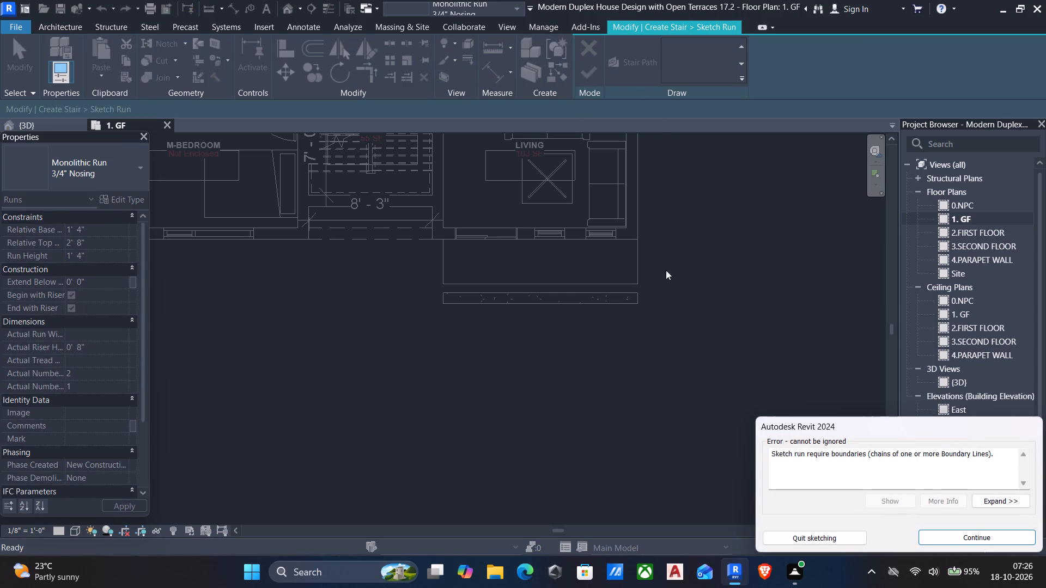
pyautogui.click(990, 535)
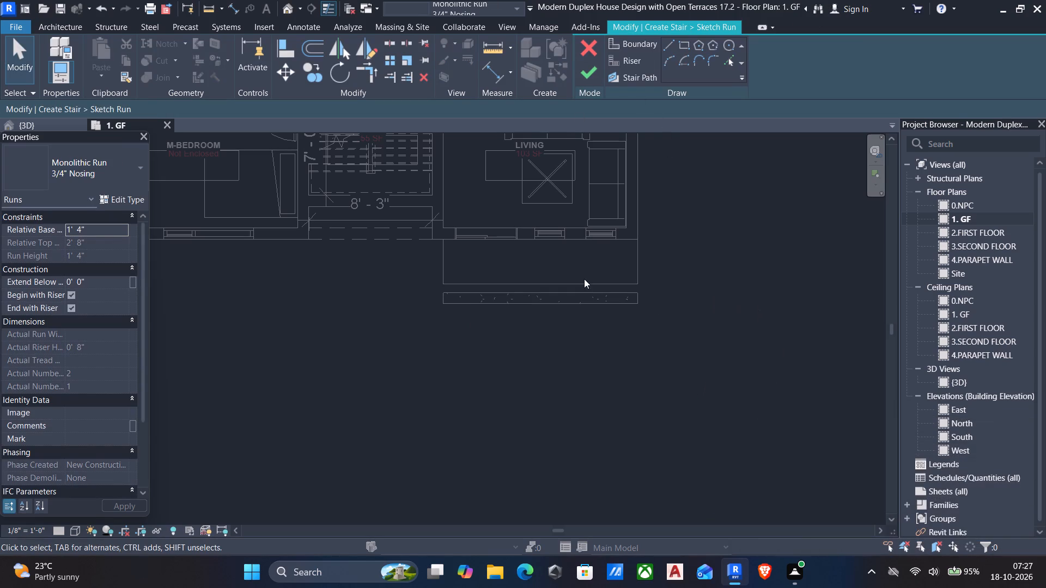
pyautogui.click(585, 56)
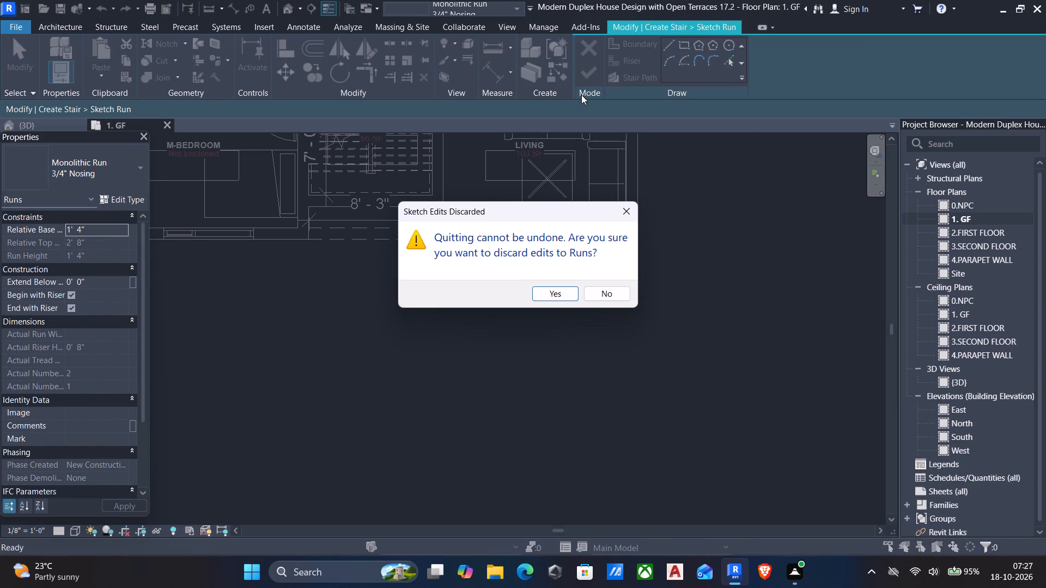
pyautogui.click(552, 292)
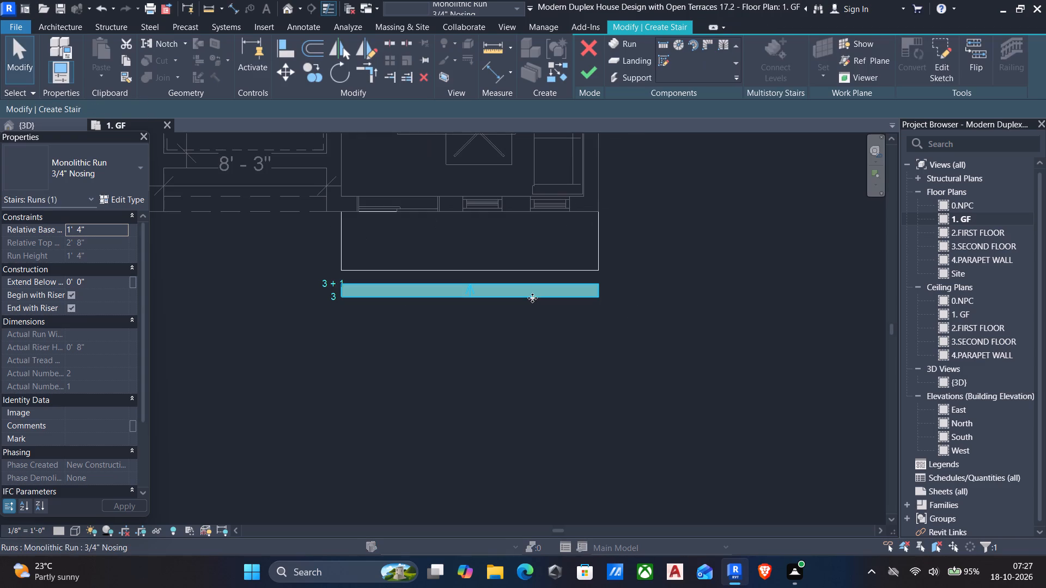
# Delete the remaining monolithic run in front of the landing and finish editing the entry stair.
pyautogui.press('Delete')
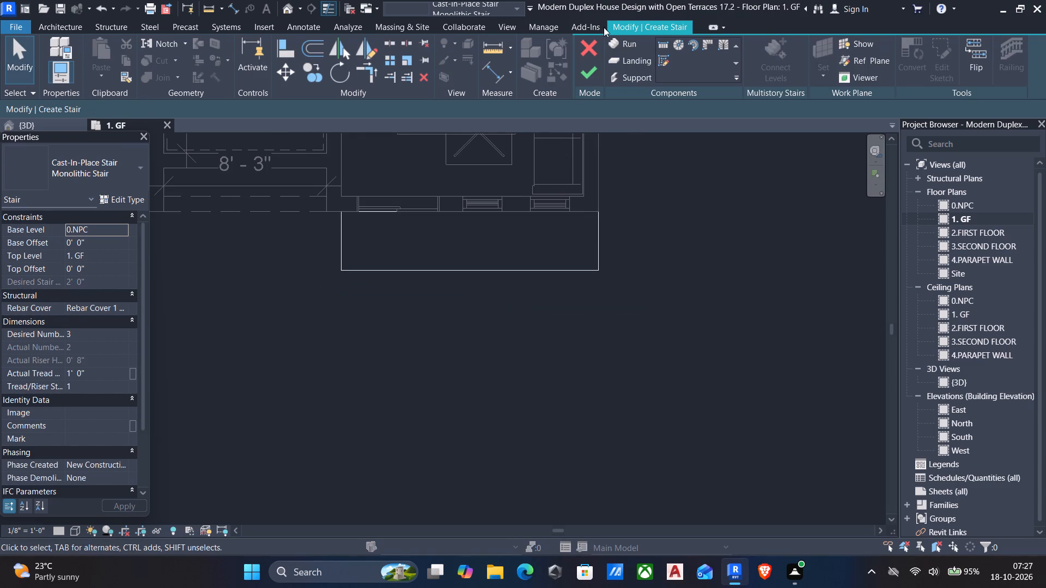
pyautogui.click(583, 71)
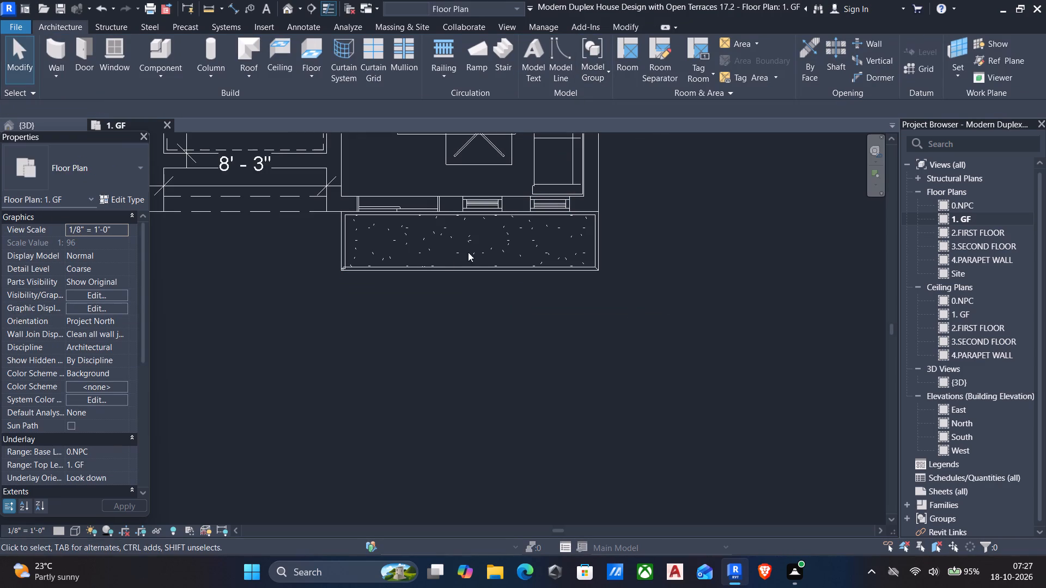
# Delete the rectangular handrail around the entry landing in the South elevation.
pyautogui.click(289, 8)
pyautogui.scroll(4, 510, 329)
pyautogui.keyDown('shift'); pyautogui.moveTo(507, 327); pyautogui.dragTo(531, 243, button='middle'); pyautogui.keyUp('shift')
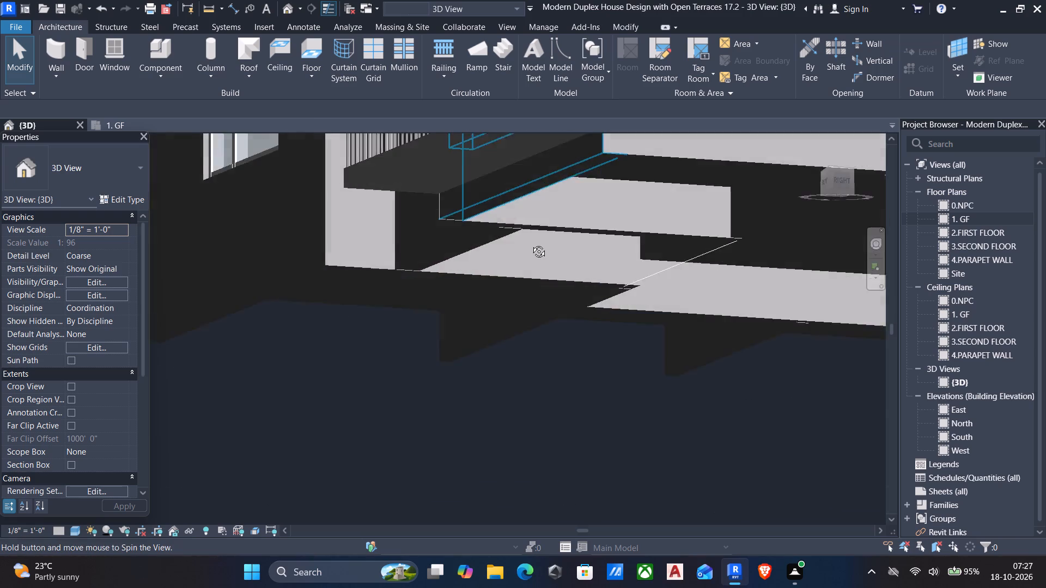
pyautogui.keyDown('shift'); pyautogui.moveTo(531, 243); pyautogui.dragTo(549, 342, button='middle'); pyautogui.keyUp('shift')
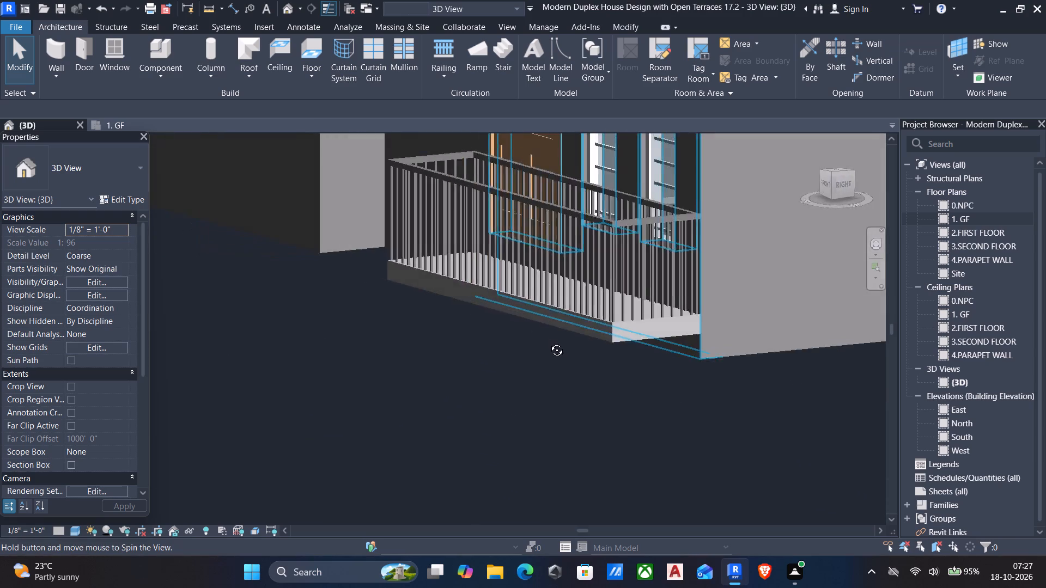
pyautogui.keyDown('shift'); pyautogui.moveTo(549, 342); pyautogui.dragTo(573, 354, button='middle'); pyautogui.keyUp('shift')
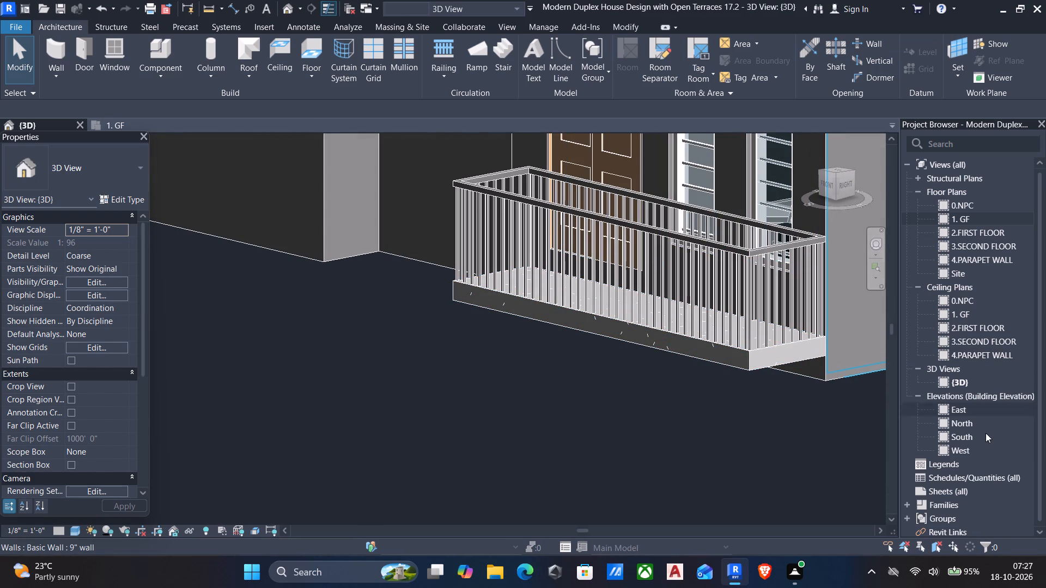
pyautogui.click(983, 436)
pyautogui.click(983, 436)
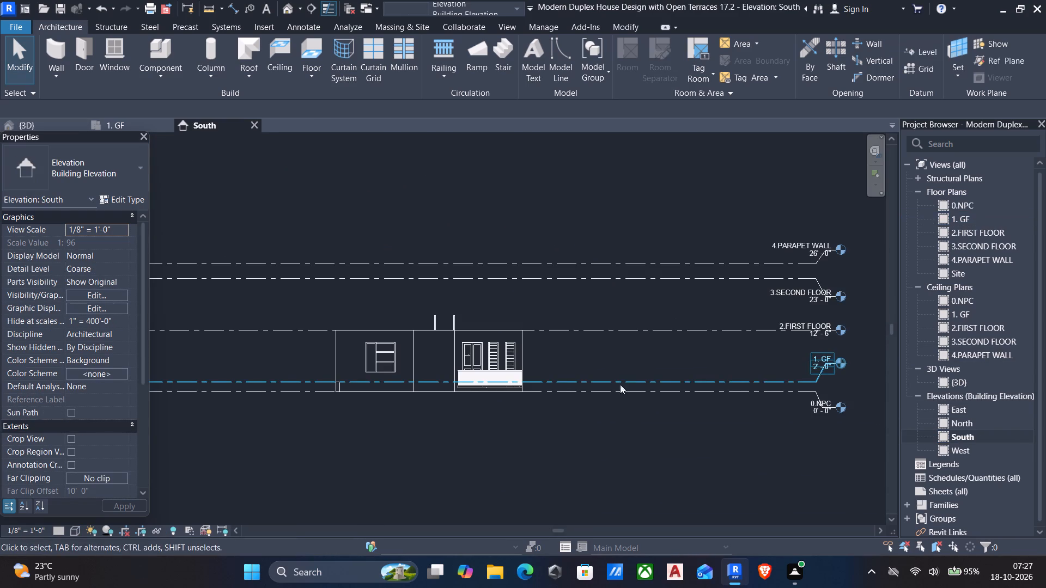
pyautogui.scroll(5, 551, 382)
pyautogui.click(463, 359)
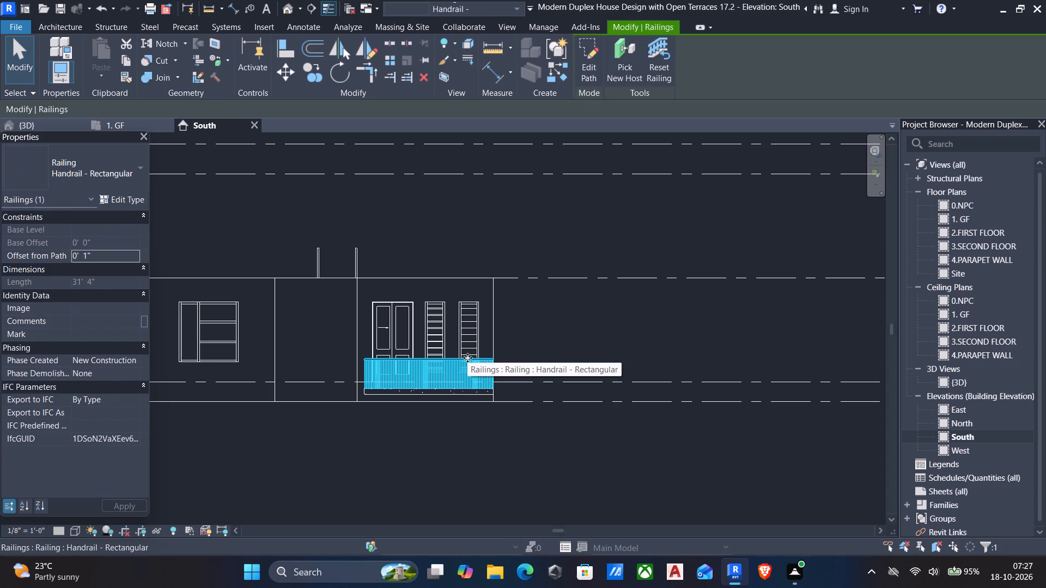
pyautogui.press('Delete')
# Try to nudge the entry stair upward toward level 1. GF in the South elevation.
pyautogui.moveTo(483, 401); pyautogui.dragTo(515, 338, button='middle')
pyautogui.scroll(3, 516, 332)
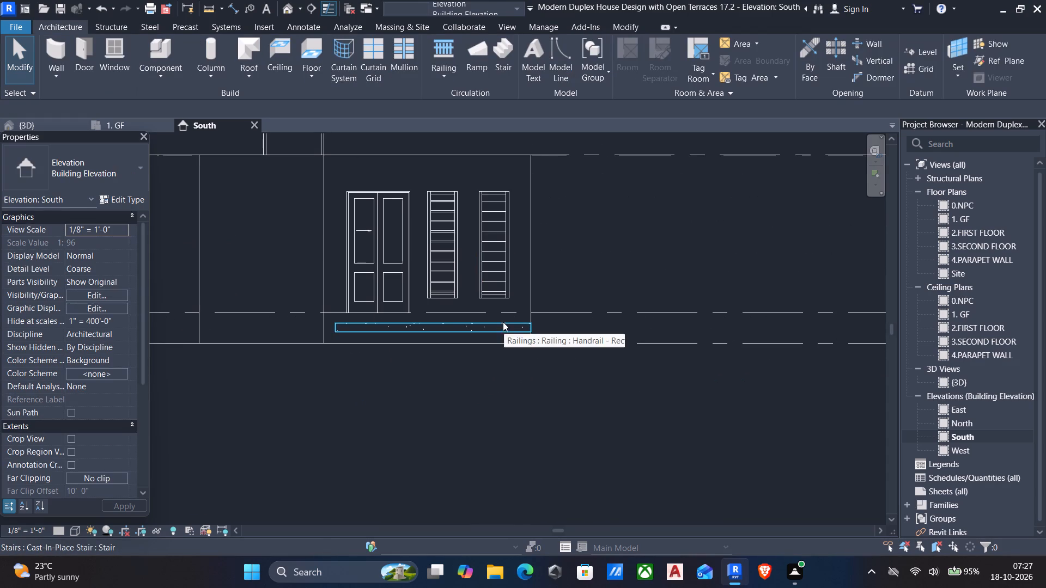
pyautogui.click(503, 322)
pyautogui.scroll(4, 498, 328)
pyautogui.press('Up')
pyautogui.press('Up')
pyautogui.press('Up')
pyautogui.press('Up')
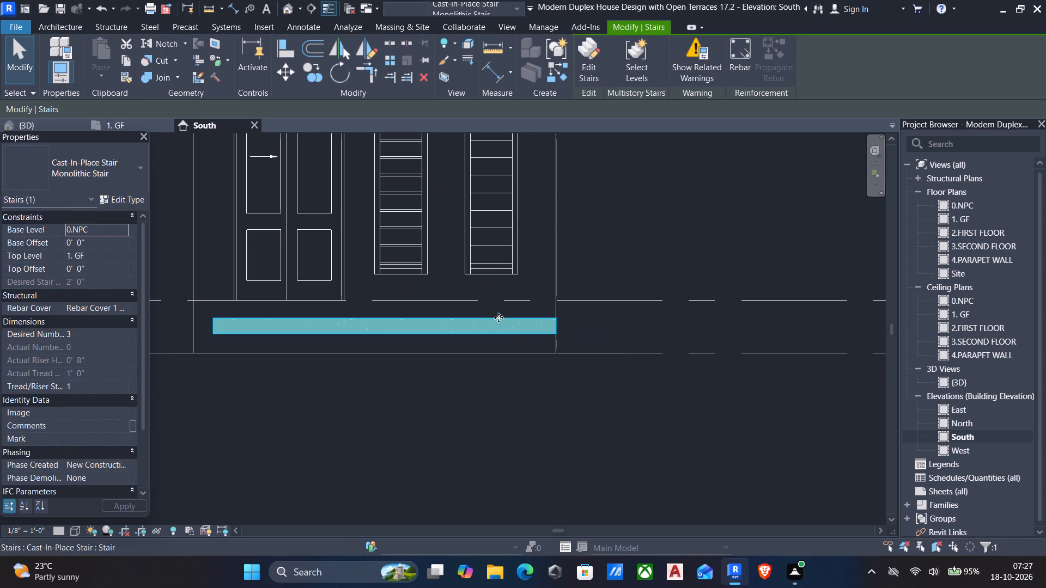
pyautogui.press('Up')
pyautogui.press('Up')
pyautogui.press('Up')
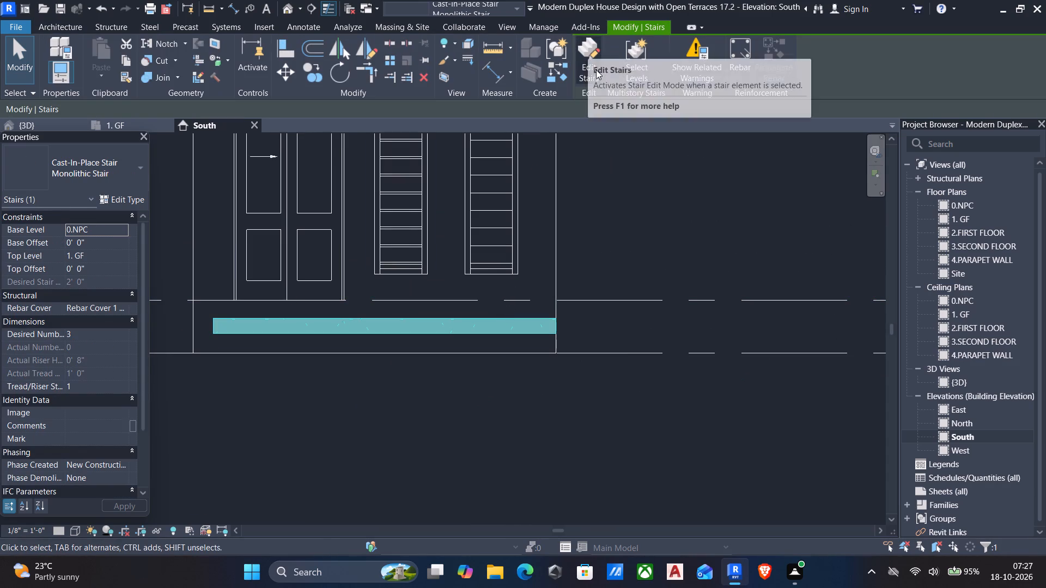
# Edit the entry stair, set its monolithic landing's relative height to 2' 0", and finish the stair.
pyautogui.click(586, 50)
pyautogui.click(457, 317)
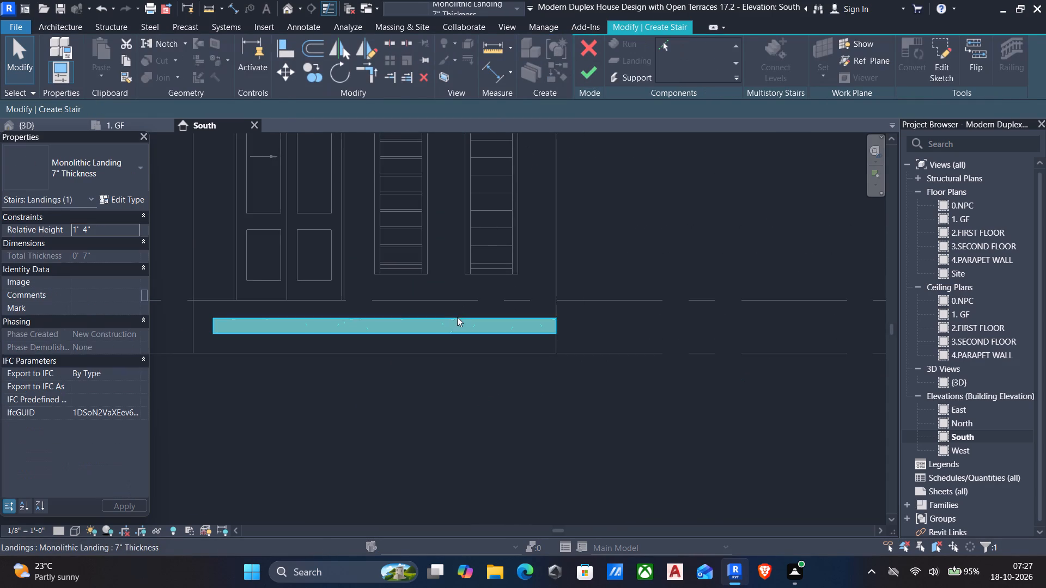
pyautogui.press('Up')
pyautogui.press('Up')
pyautogui.press('Up')
pyautogui.press('Up')
pyautogui.press('Up')
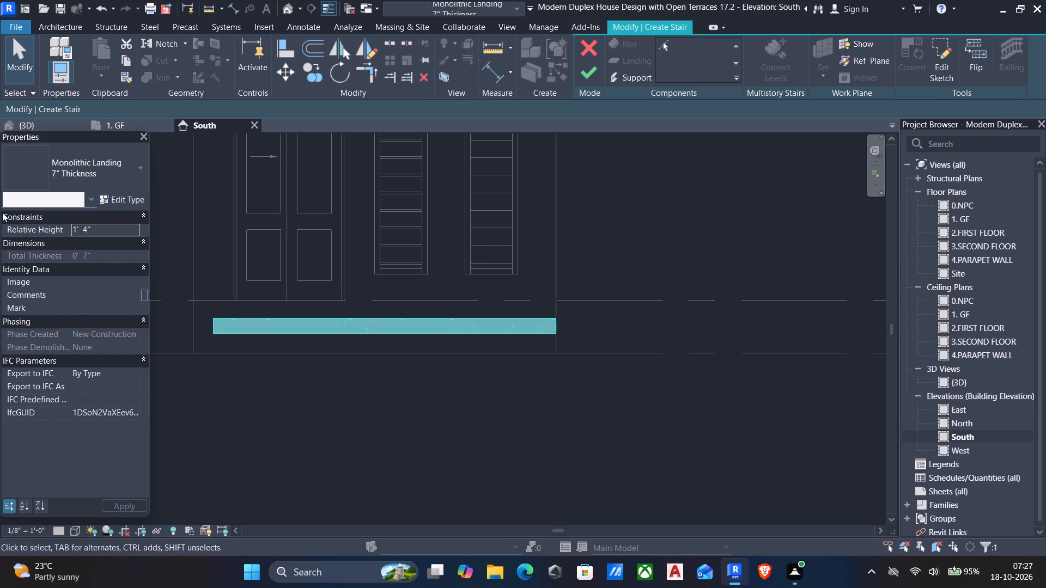
pyautogui.click(111, 232)
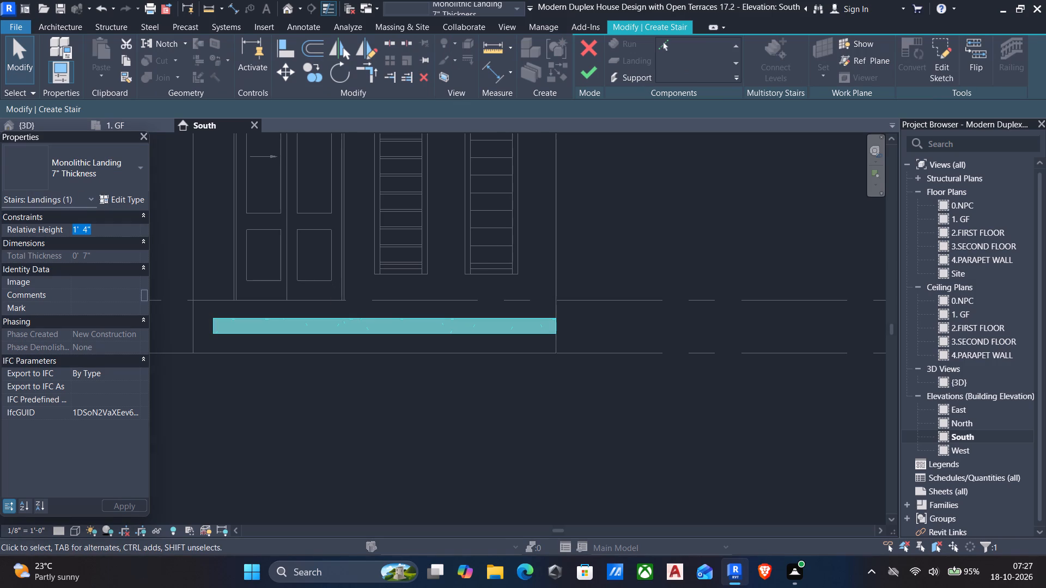
pyautogui.write("2'")
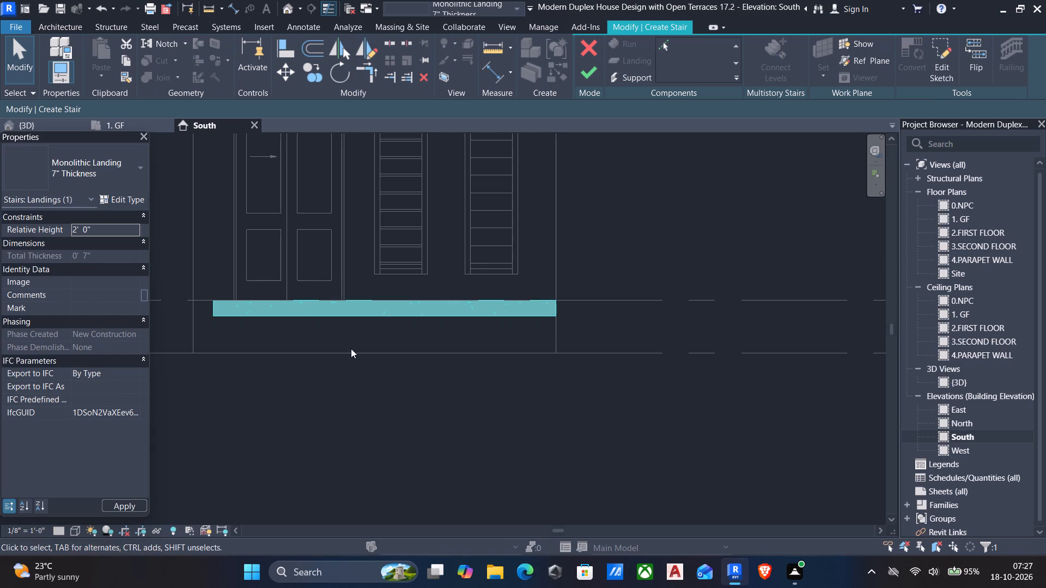
pyautogui.press('Escape')
pyautogui.moveTo(520, 329); pyautogui.dragTo(499, 336, button='middle')
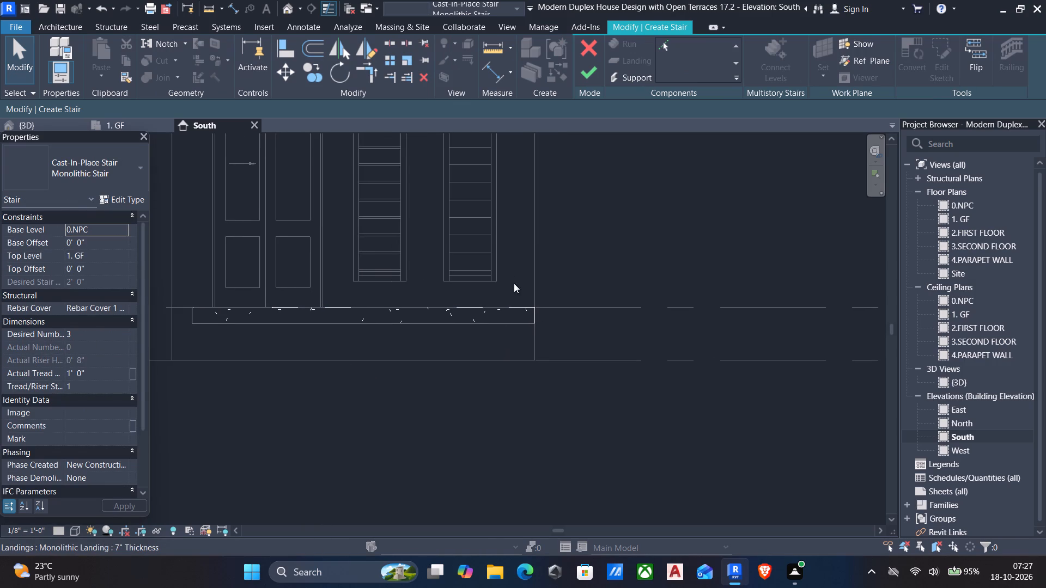
pyautogui.click(583, 72)
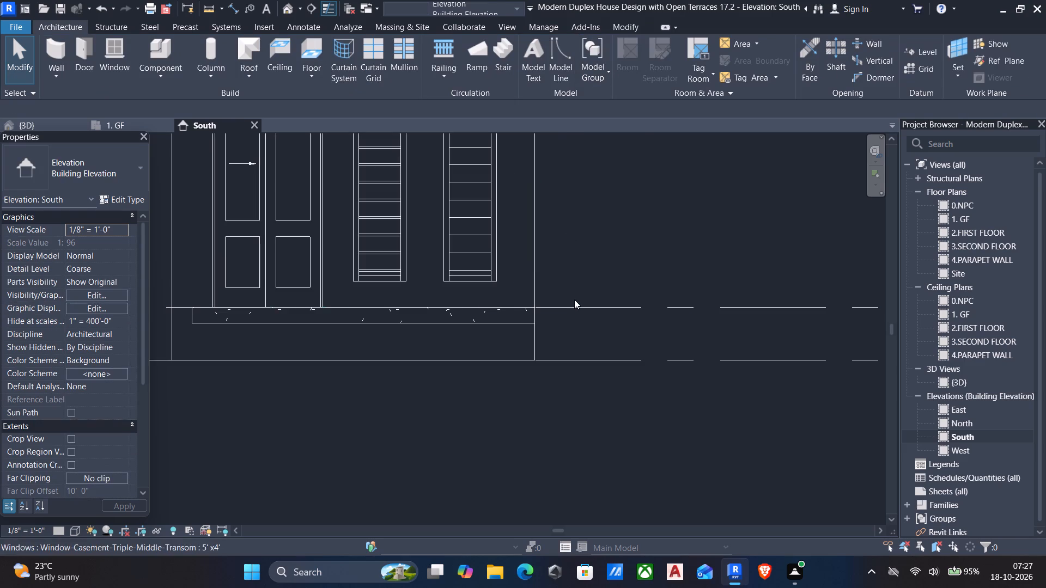
# Measure the height from the base of the wall beside the entry landing to level 1. GF in the East elevation.
pyautogui.scroll(-2, 575, 302)
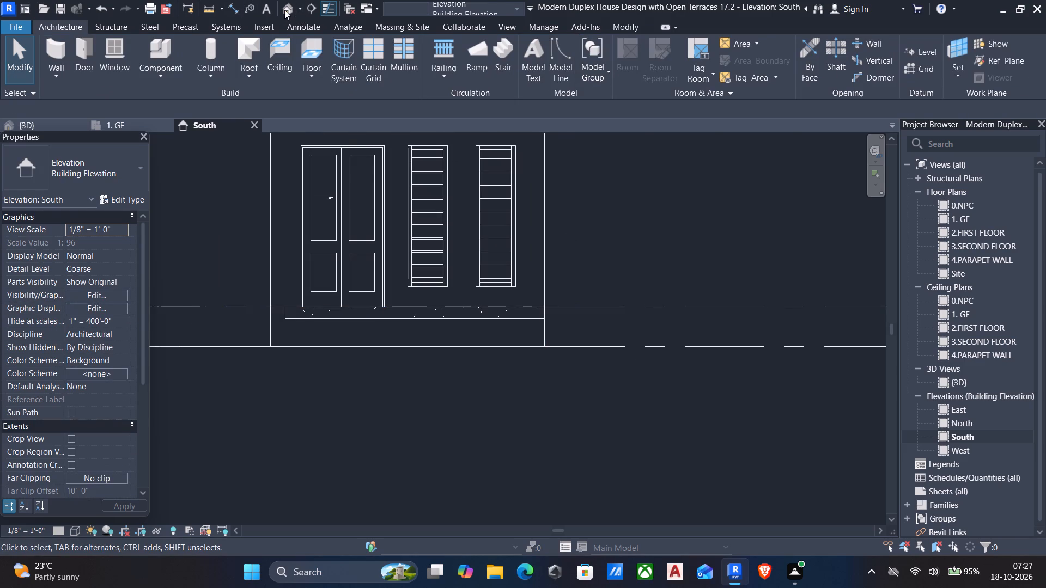
pyautogui.click(284, 10)
pyautogui.keyDown('shift'); pyautogui.moveTo(555, 315); pyautogui.dragTo(537, 277, button='middle'); pyautogui.keyUp('shift')
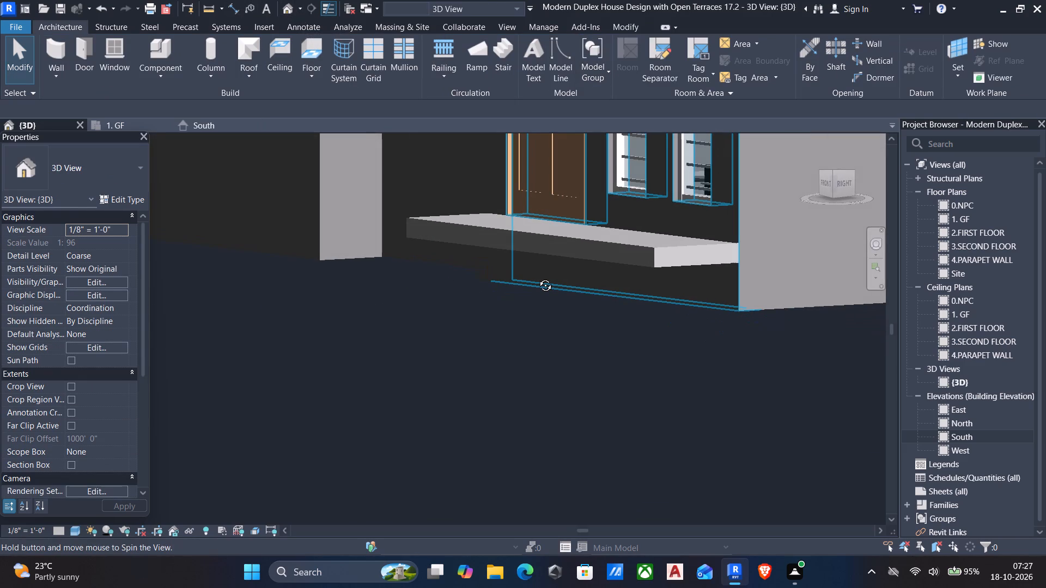
pyautogui.keyDown('shift'); pyautogui.moveTo(537, 277); pyautogui.dragTo(503, 329, button='middle'); pyautogui.keyUp('shift')
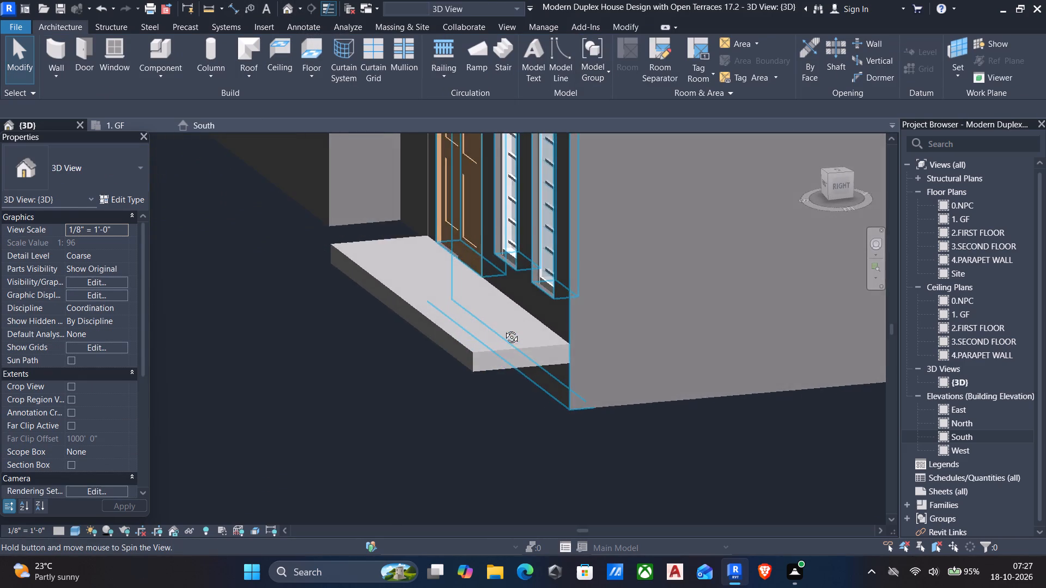
pyautogui.keyDown('shift'); pyautogui.moveTo(503, 329); pyautogui.dragTo(492, 249, button='middle'); pyautogui.keyUp('shift')
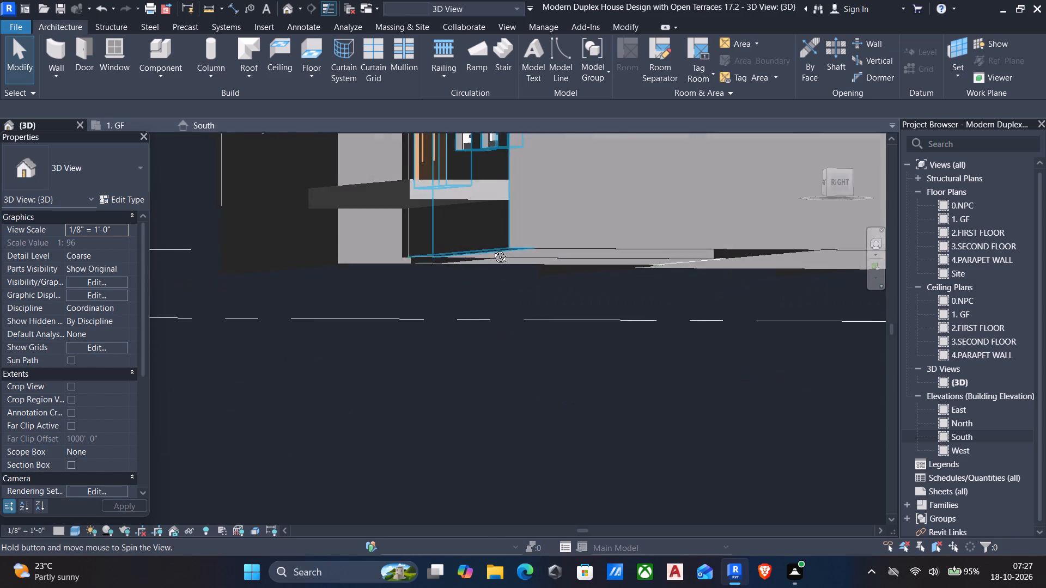
pyautogui.keyDown('shift'); pyautogui.moveTo(492, 249); pyautogui.dragTo(475, 253, button='middle'); pyautogui.keyUp('shift')
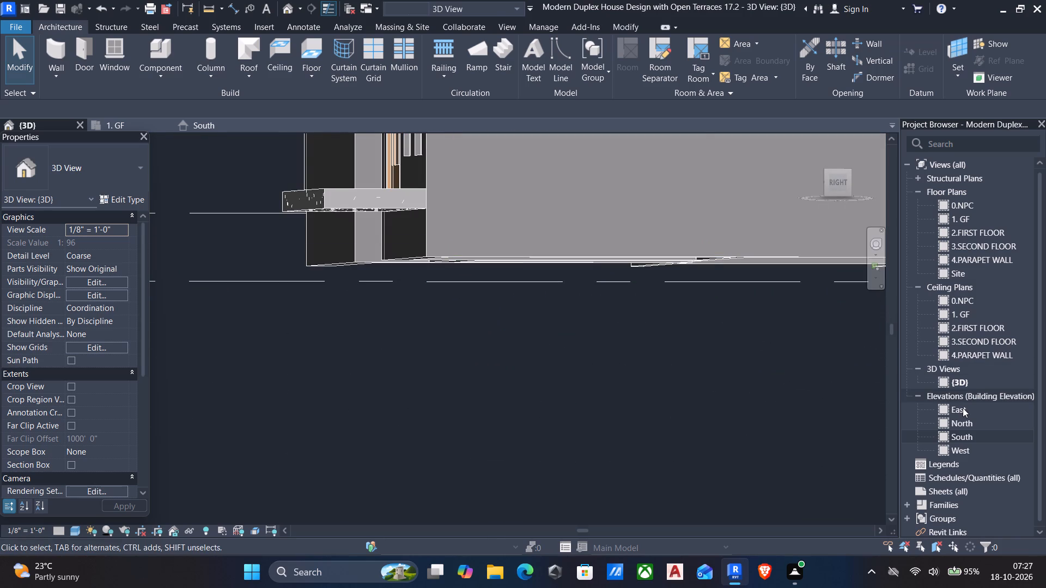
pyautogui.doubleClick(963, 408)
pyautogui.moveTo(516, 396); pyautogui.dragTo(521, 335, button='middle')
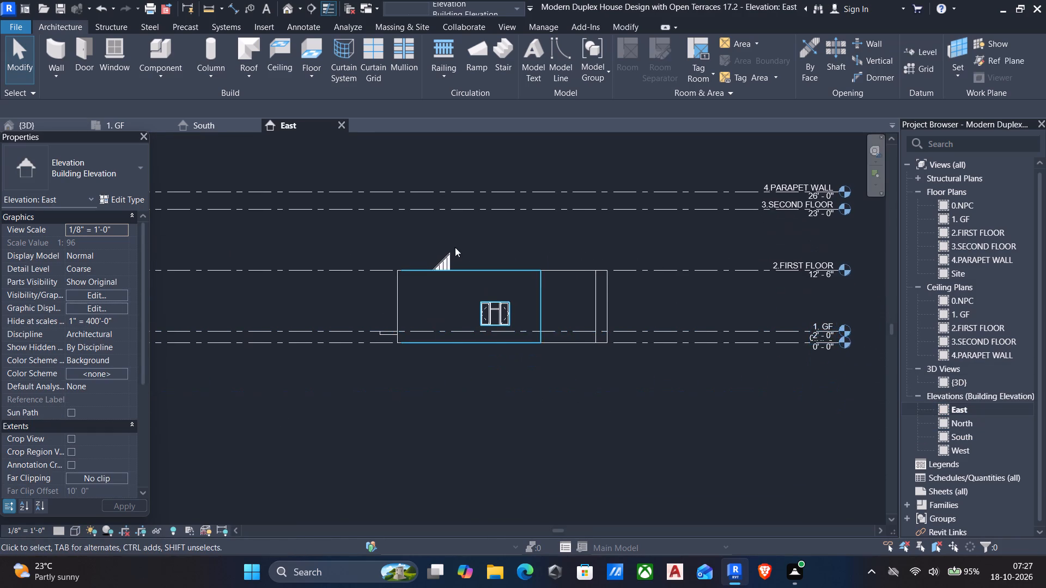
pyautogui.scroll(3, 439, 254)
pyautogui.scroll(4, 398, 383)
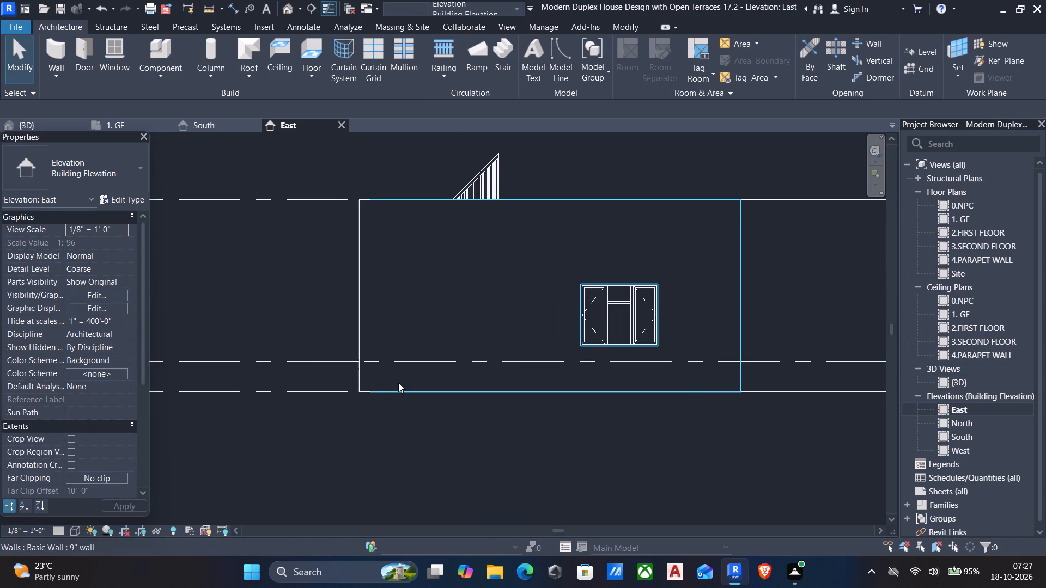
pyautogui.write('dd')
pyautogui.scroll(8, 339, 385)
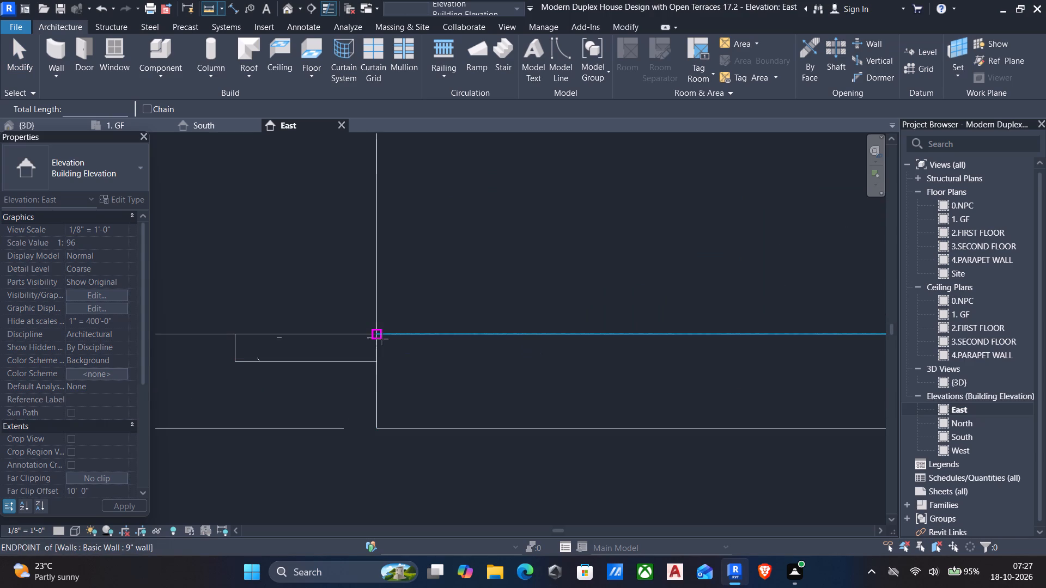
pyautogui.scroll(5, 382, 339)
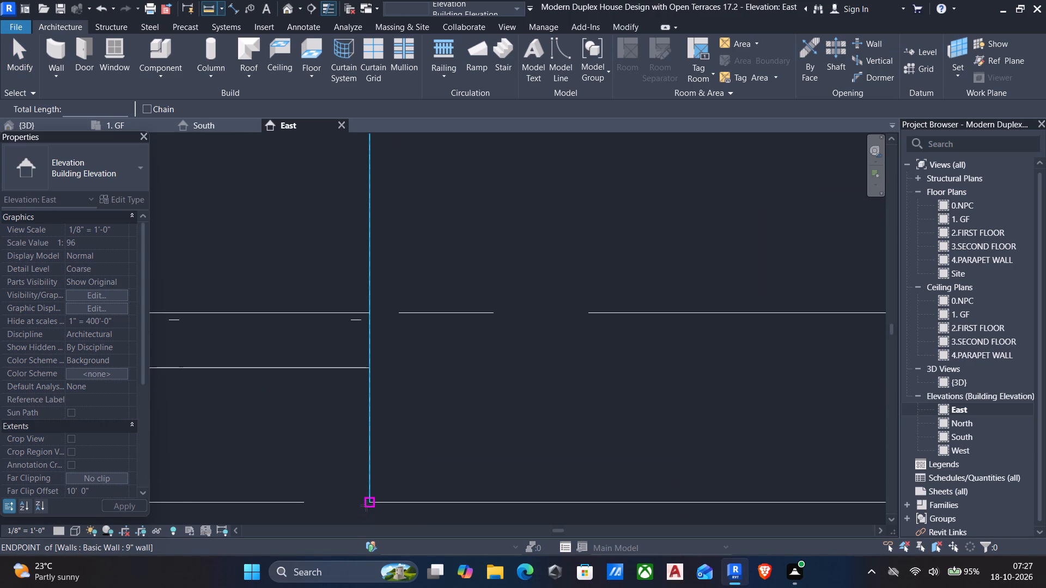
pyautogui.click(367, 505)
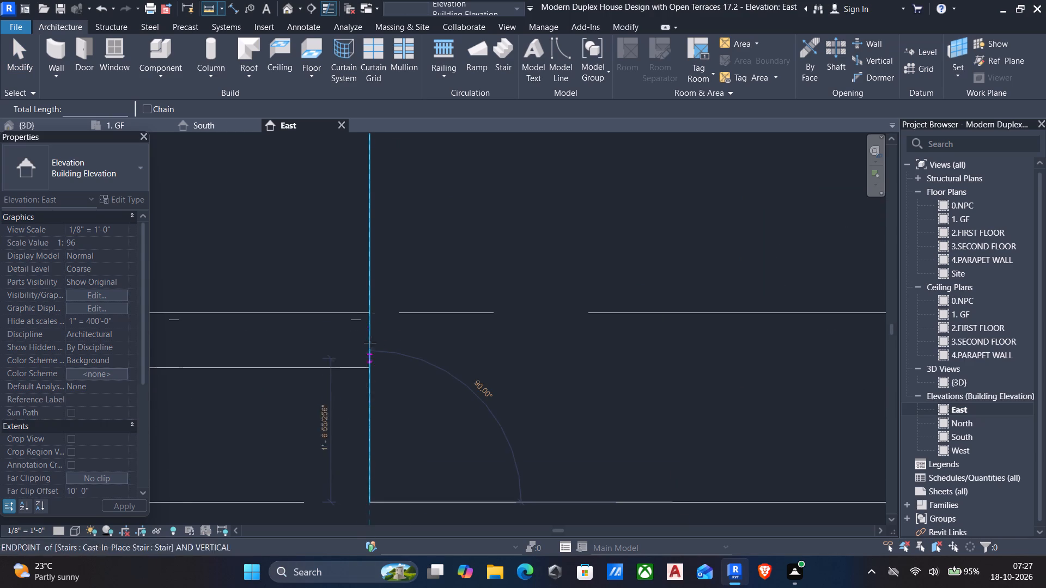
pyautogui.click(372, 312)
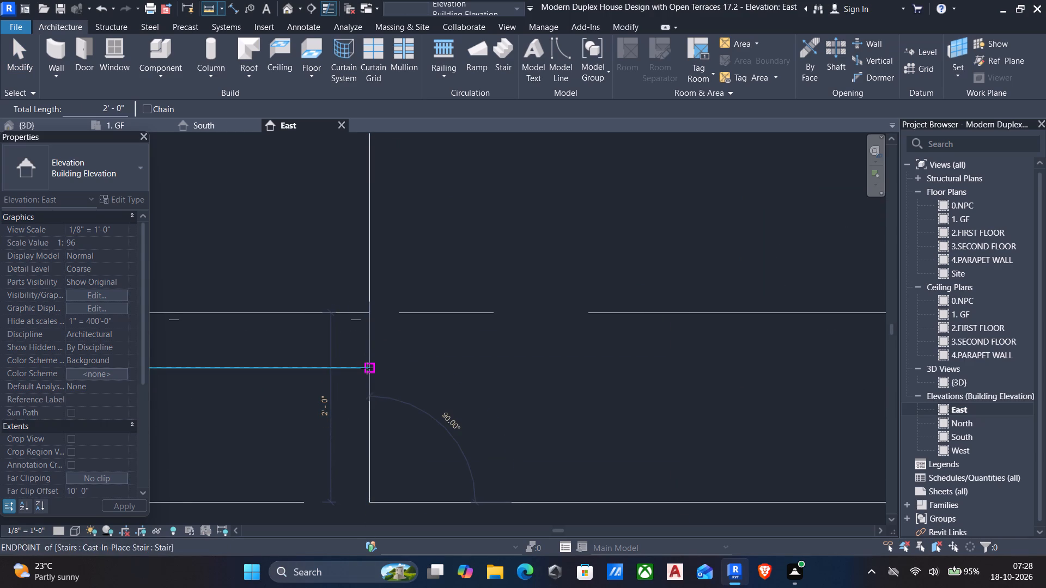
# Measure the entry landing's thickness along the wall edge in the East elevation.
pyautogui.click(367, 368)
pyautogui.scroll(4, 370, 312)
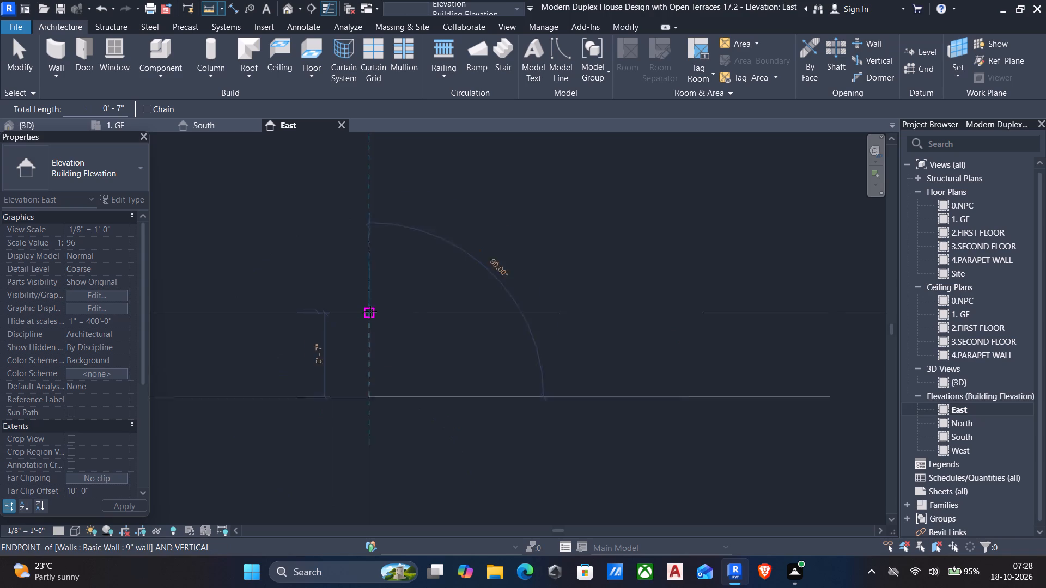
pyautogui.click(367, 315)
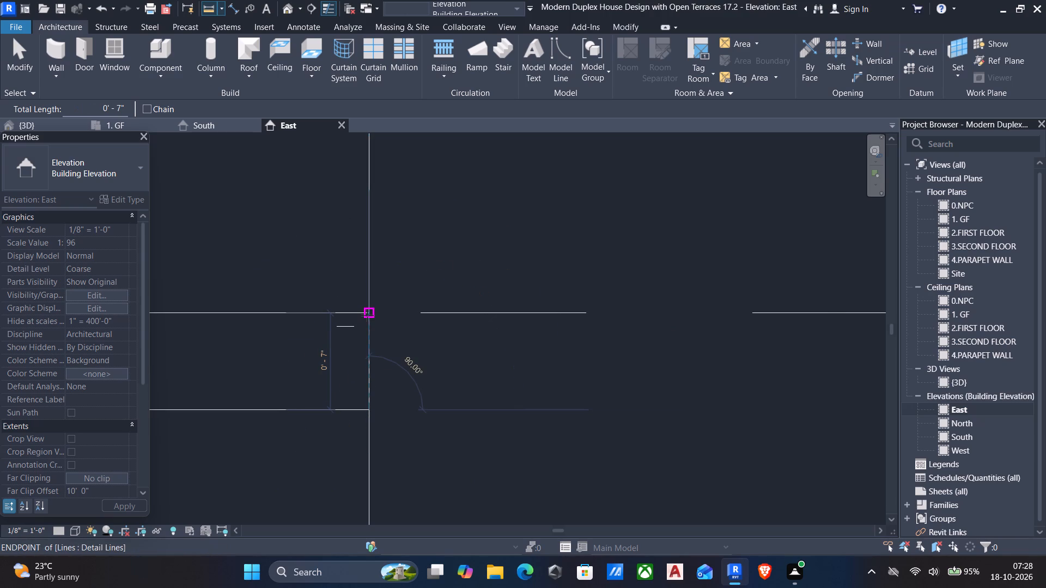
pyautogui.press('Escape')
pyautogui.scroll(-5, 360, 335)
pyautogui.press('Escape')
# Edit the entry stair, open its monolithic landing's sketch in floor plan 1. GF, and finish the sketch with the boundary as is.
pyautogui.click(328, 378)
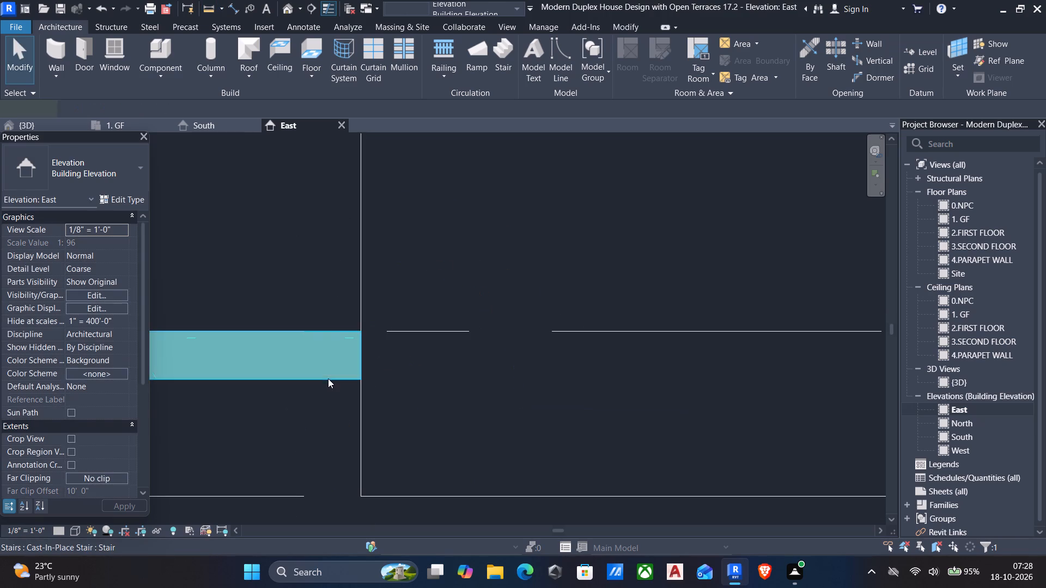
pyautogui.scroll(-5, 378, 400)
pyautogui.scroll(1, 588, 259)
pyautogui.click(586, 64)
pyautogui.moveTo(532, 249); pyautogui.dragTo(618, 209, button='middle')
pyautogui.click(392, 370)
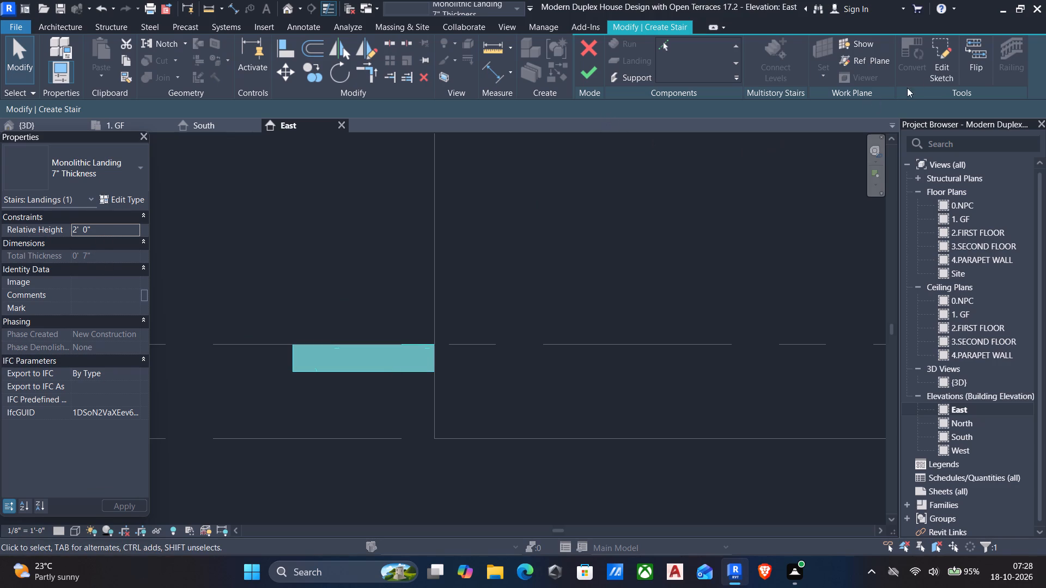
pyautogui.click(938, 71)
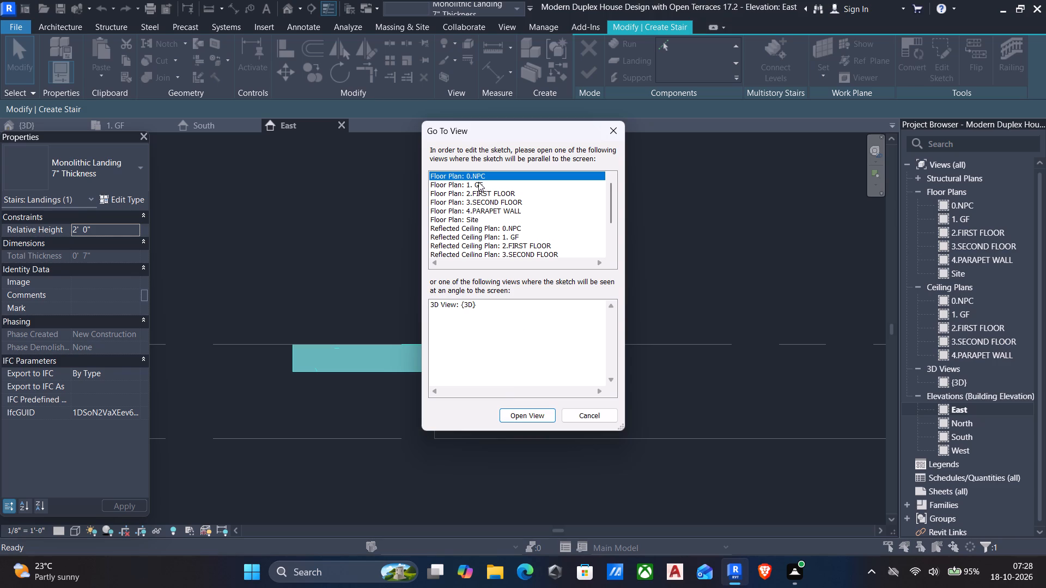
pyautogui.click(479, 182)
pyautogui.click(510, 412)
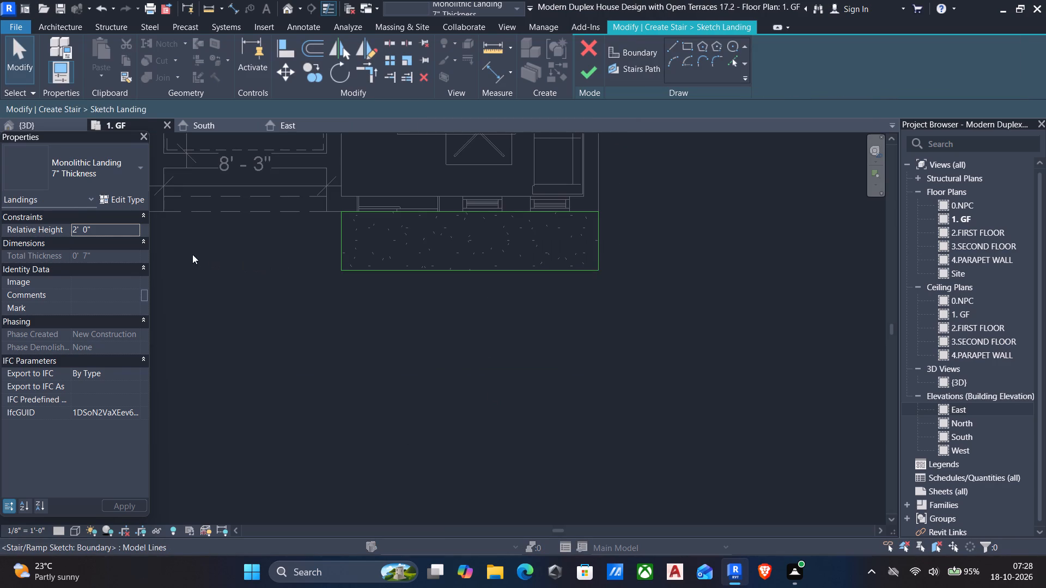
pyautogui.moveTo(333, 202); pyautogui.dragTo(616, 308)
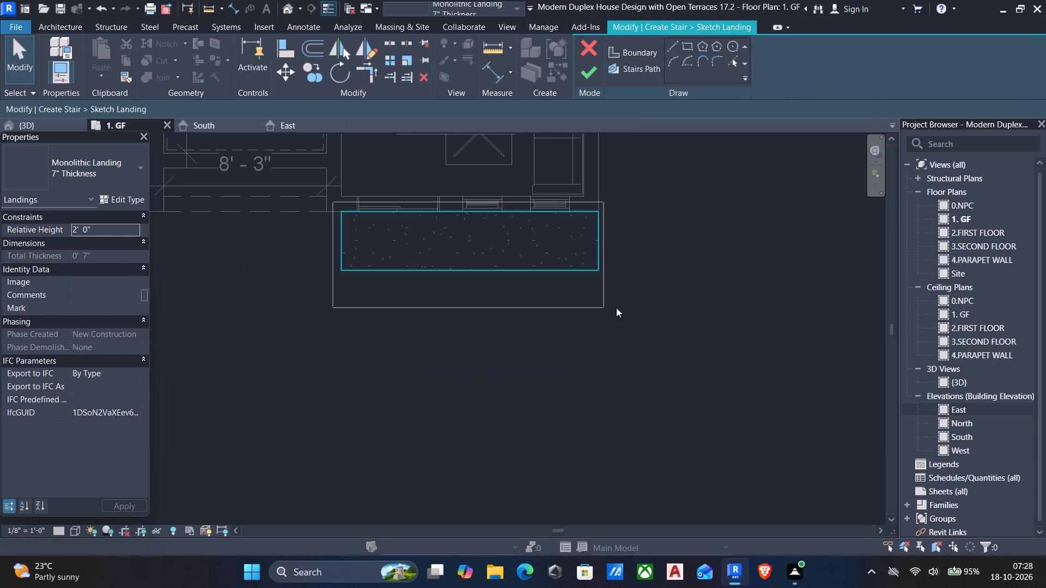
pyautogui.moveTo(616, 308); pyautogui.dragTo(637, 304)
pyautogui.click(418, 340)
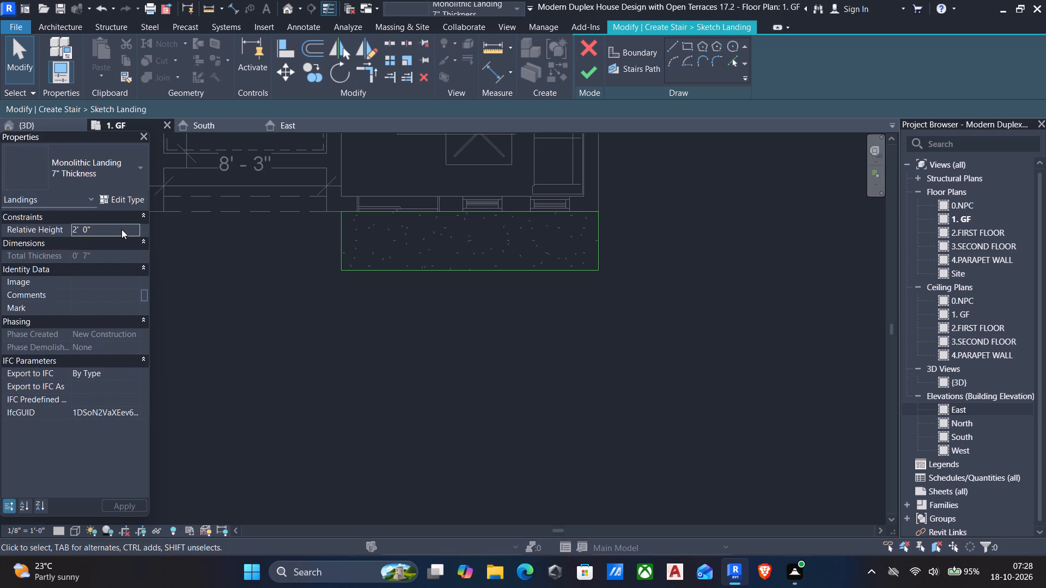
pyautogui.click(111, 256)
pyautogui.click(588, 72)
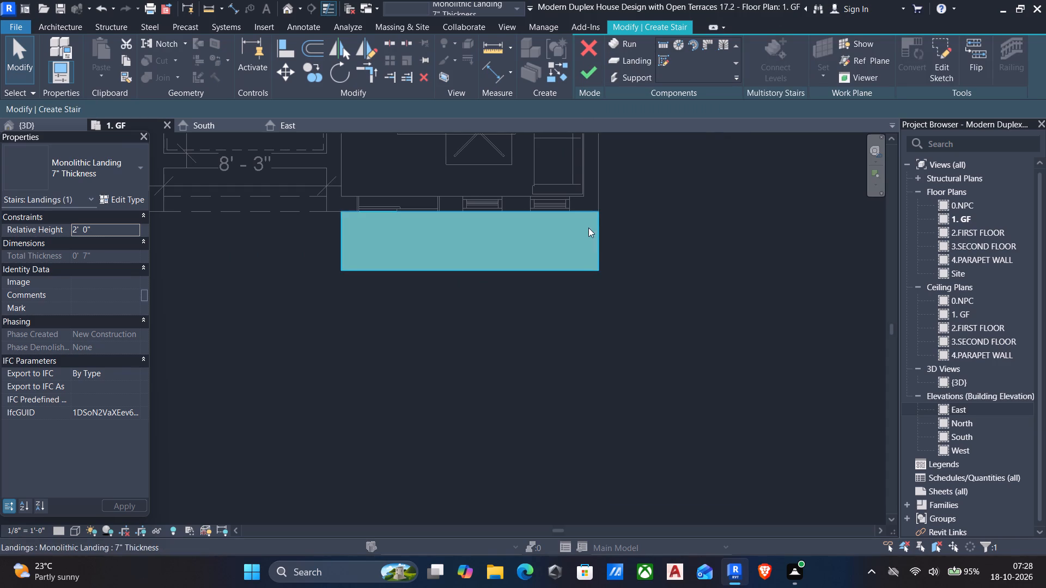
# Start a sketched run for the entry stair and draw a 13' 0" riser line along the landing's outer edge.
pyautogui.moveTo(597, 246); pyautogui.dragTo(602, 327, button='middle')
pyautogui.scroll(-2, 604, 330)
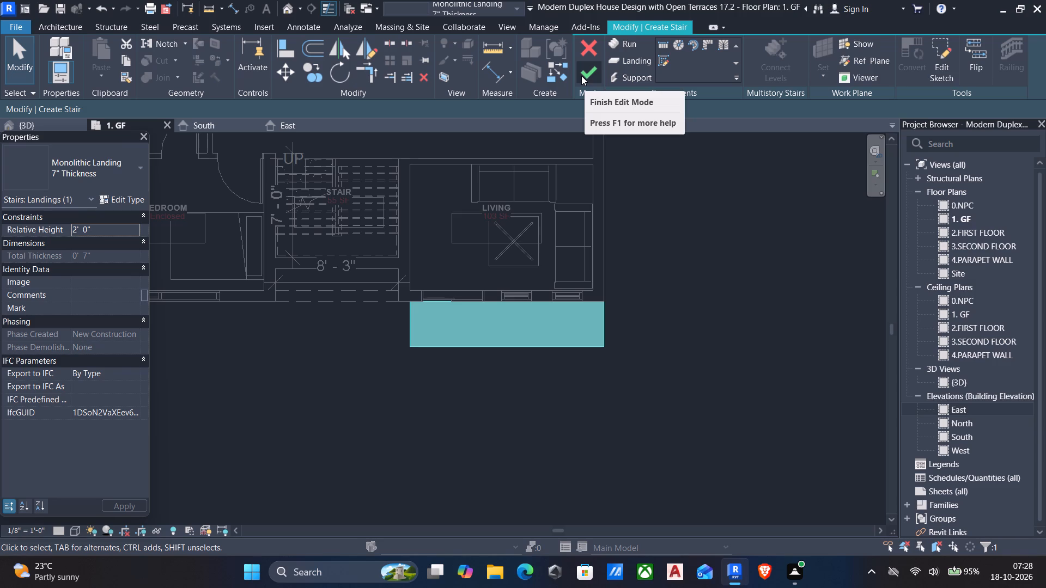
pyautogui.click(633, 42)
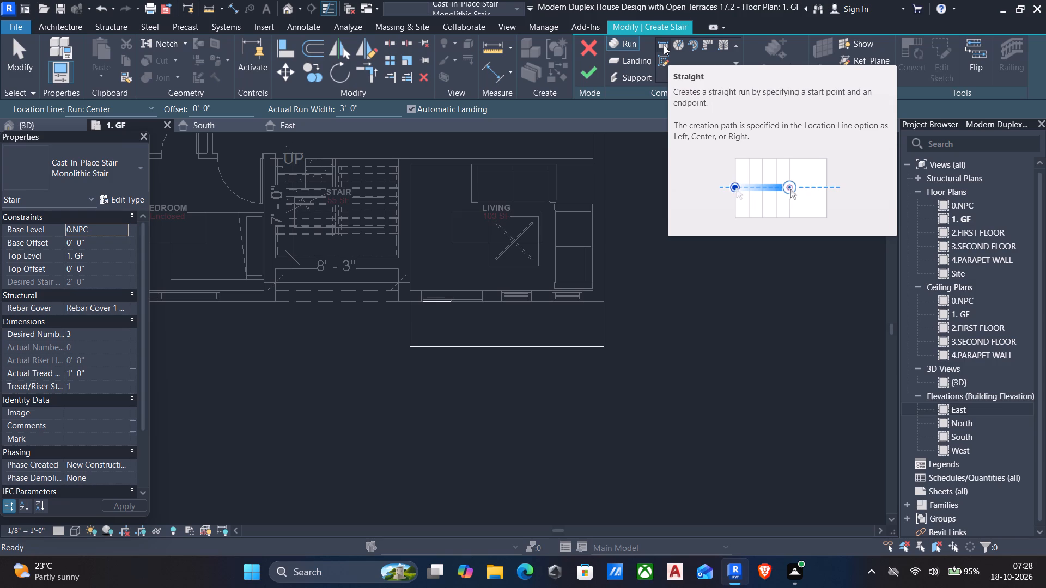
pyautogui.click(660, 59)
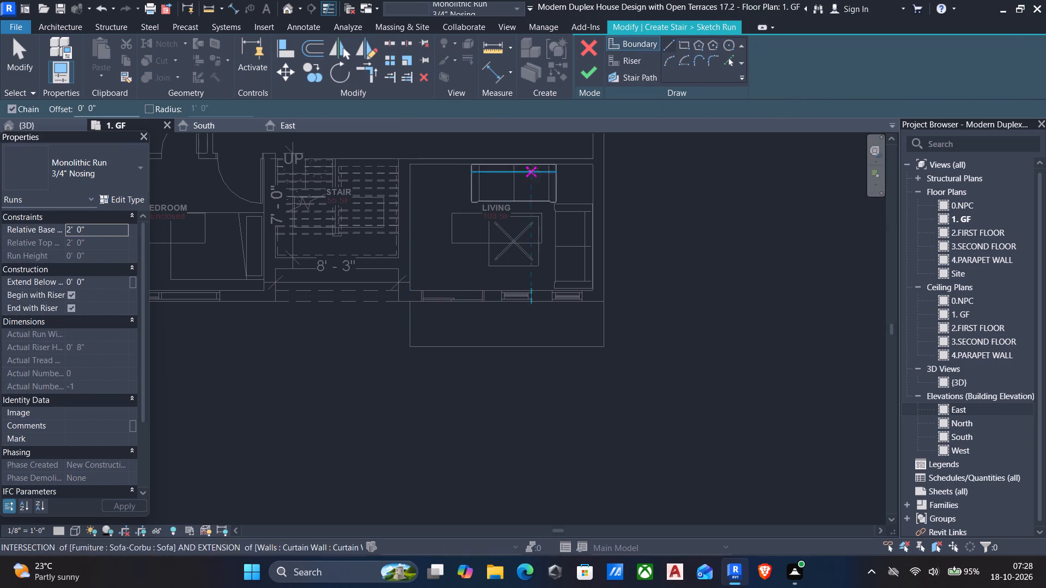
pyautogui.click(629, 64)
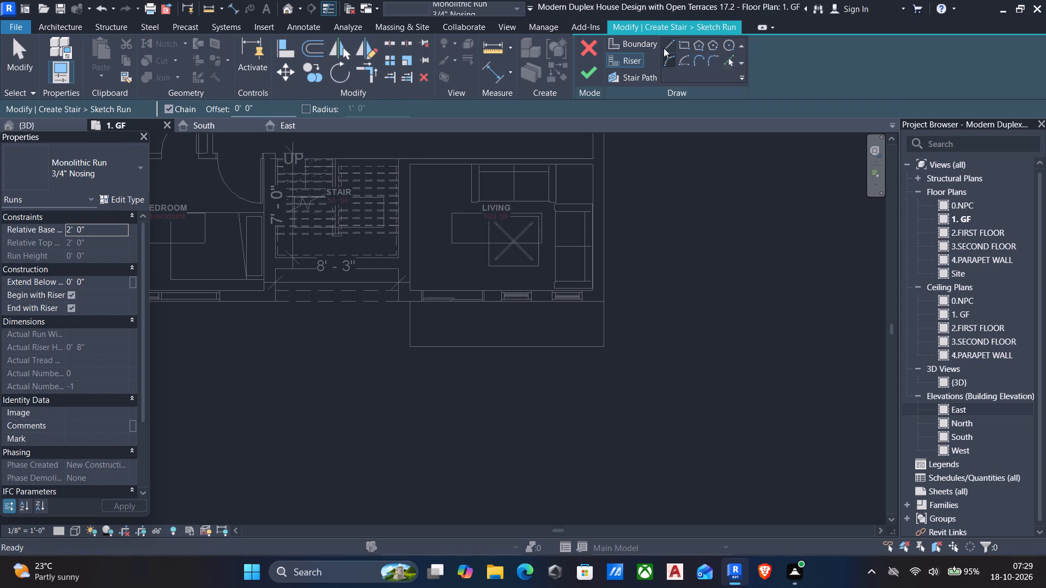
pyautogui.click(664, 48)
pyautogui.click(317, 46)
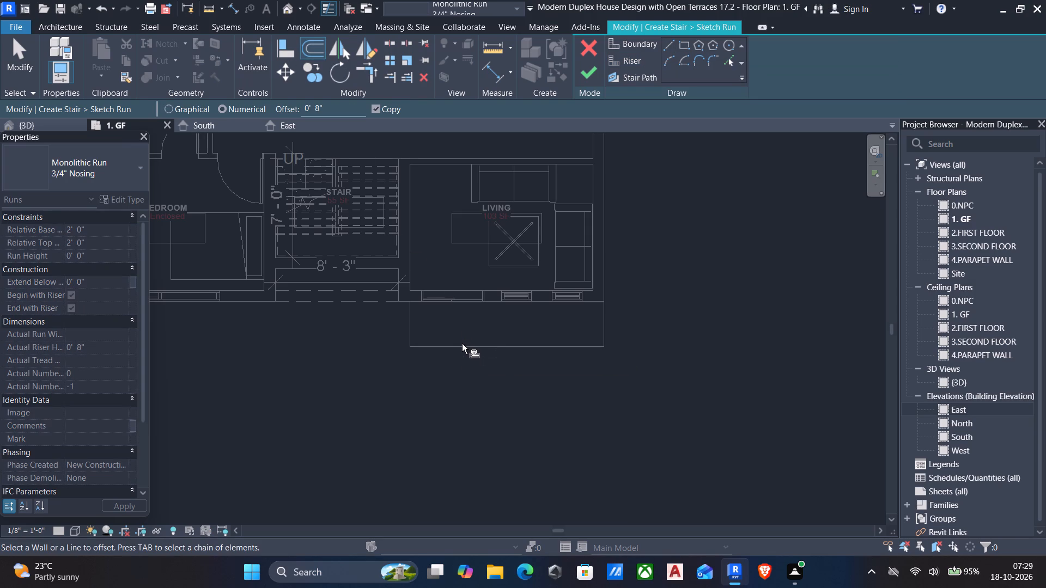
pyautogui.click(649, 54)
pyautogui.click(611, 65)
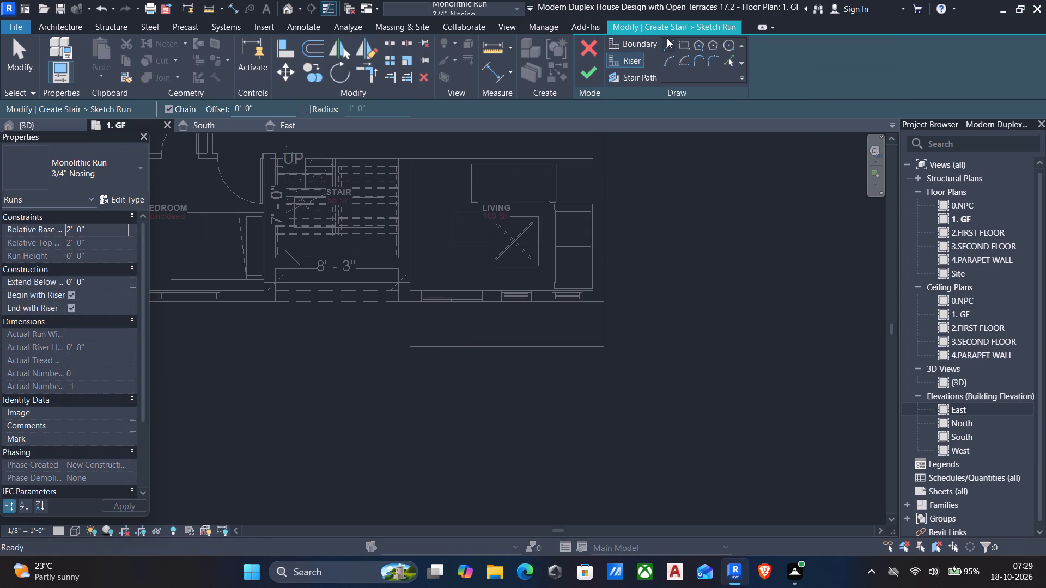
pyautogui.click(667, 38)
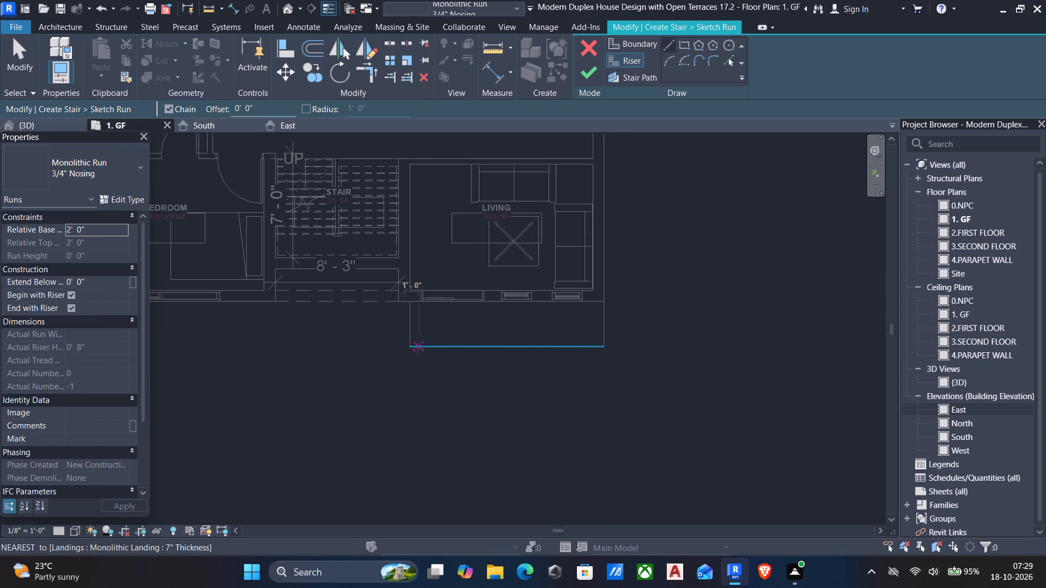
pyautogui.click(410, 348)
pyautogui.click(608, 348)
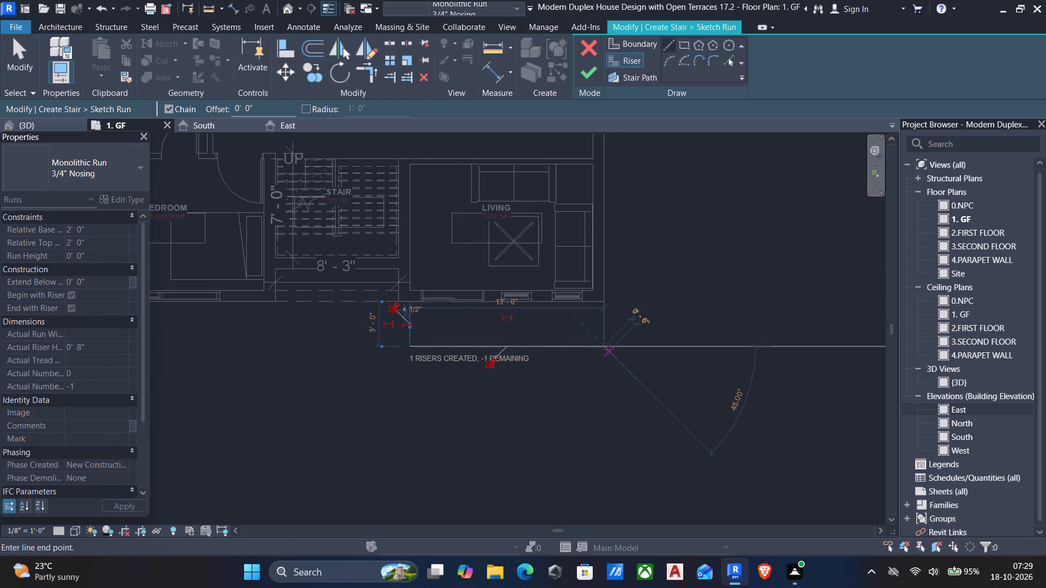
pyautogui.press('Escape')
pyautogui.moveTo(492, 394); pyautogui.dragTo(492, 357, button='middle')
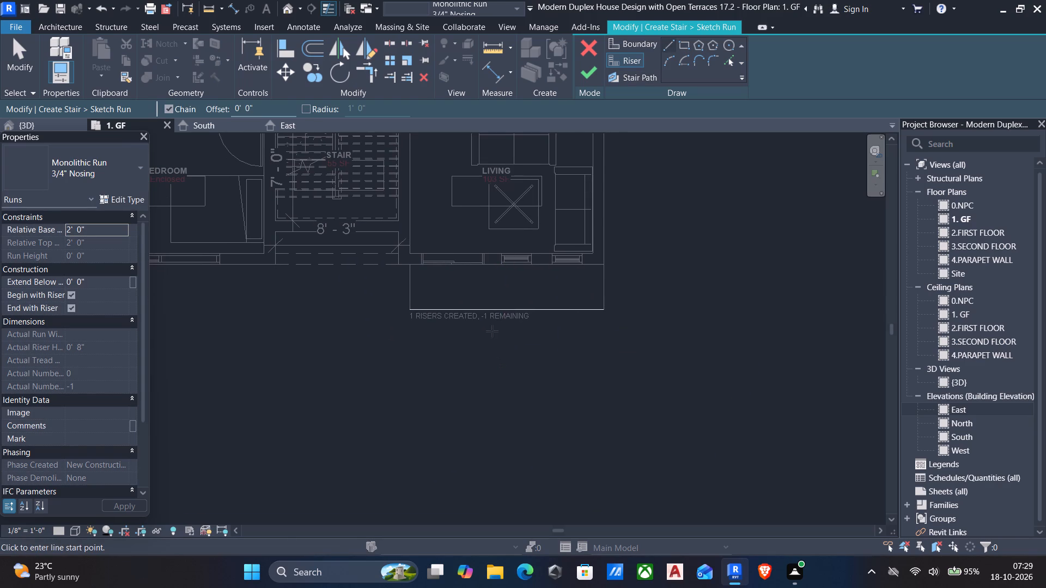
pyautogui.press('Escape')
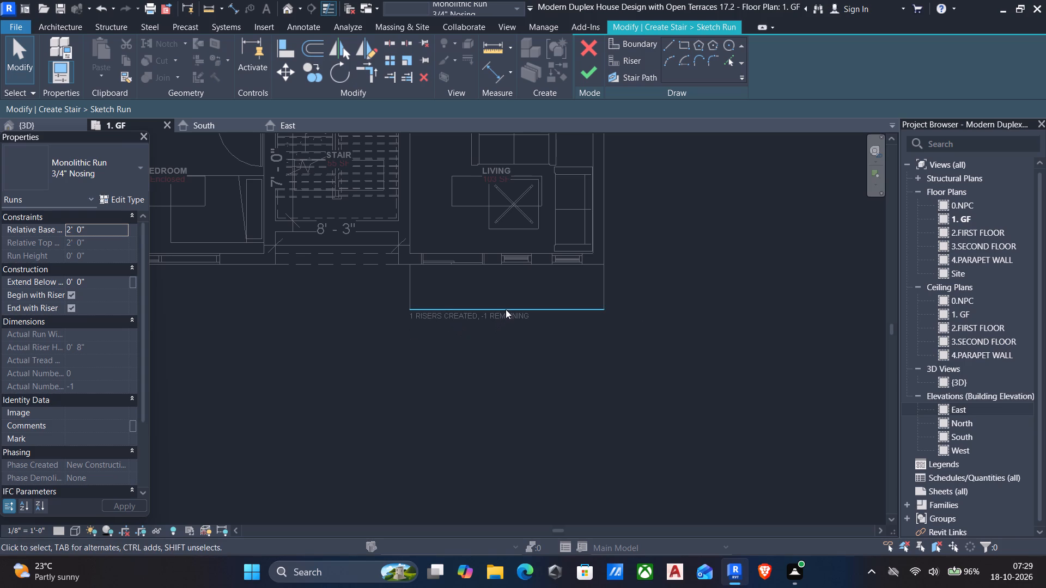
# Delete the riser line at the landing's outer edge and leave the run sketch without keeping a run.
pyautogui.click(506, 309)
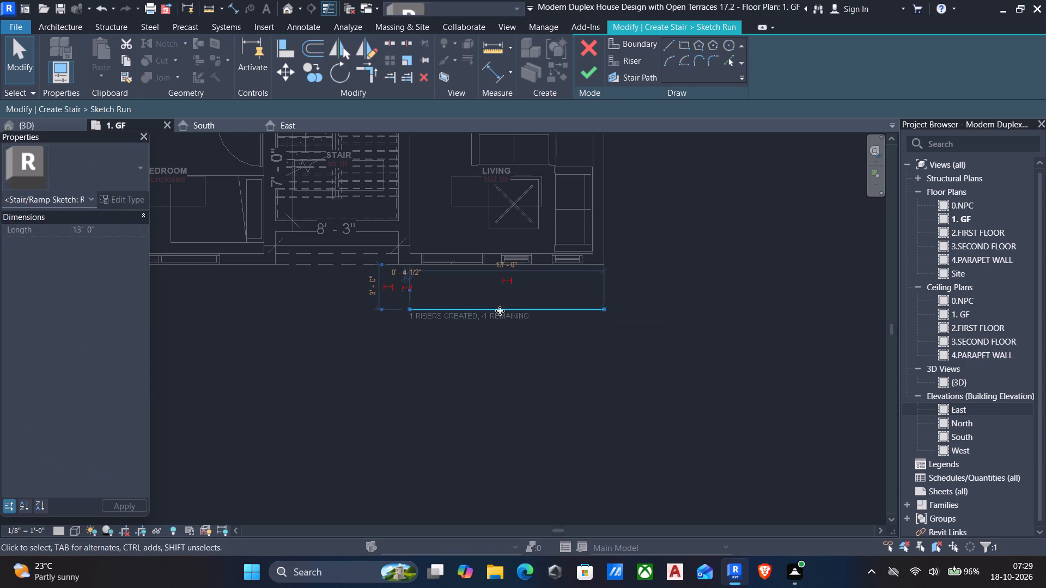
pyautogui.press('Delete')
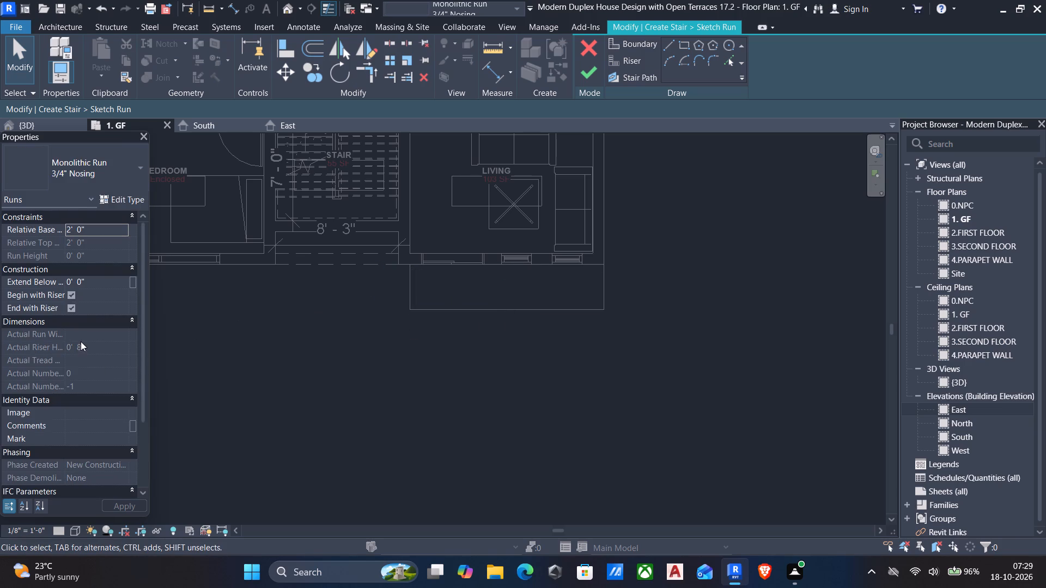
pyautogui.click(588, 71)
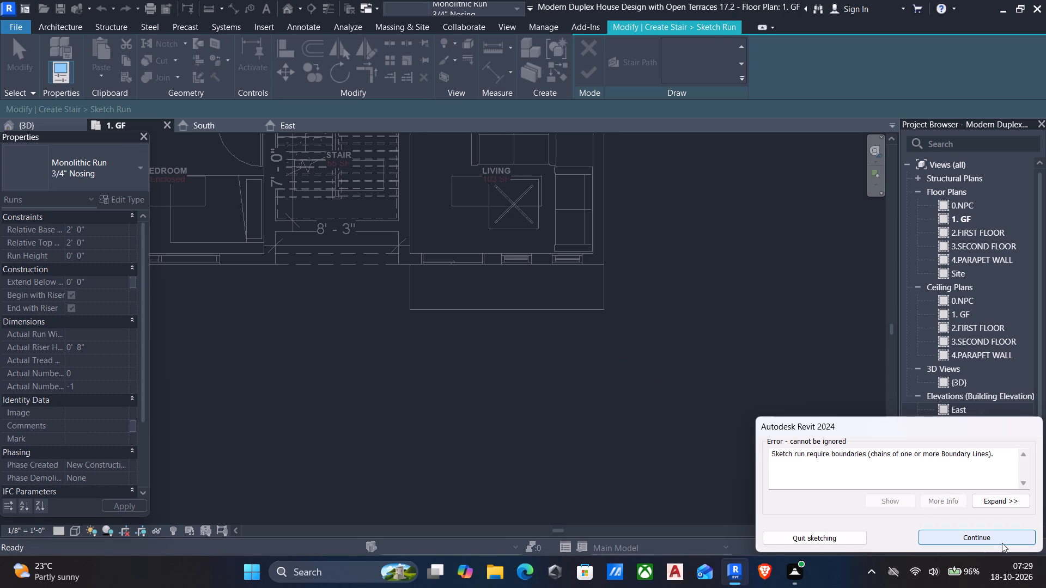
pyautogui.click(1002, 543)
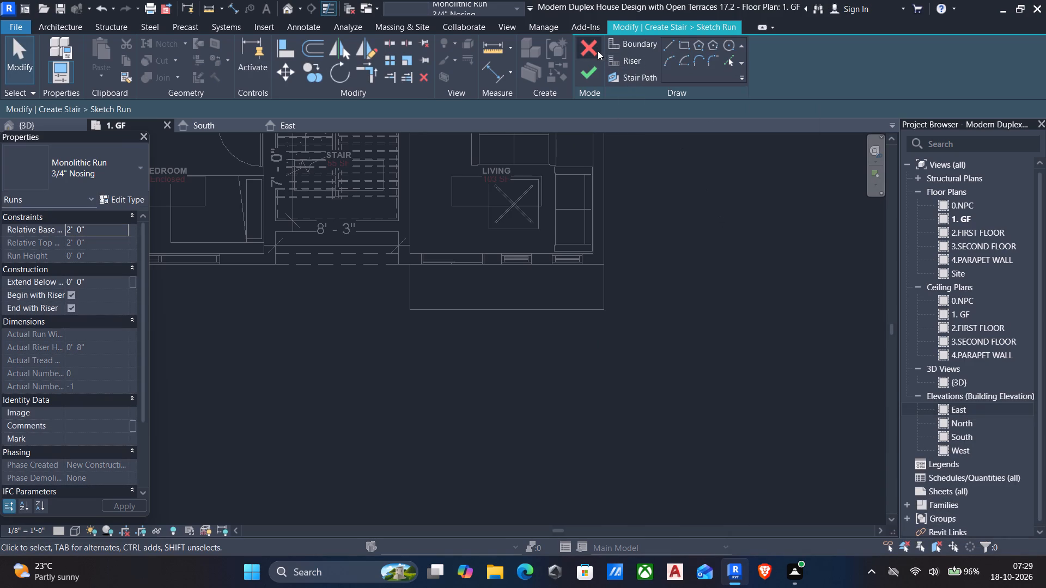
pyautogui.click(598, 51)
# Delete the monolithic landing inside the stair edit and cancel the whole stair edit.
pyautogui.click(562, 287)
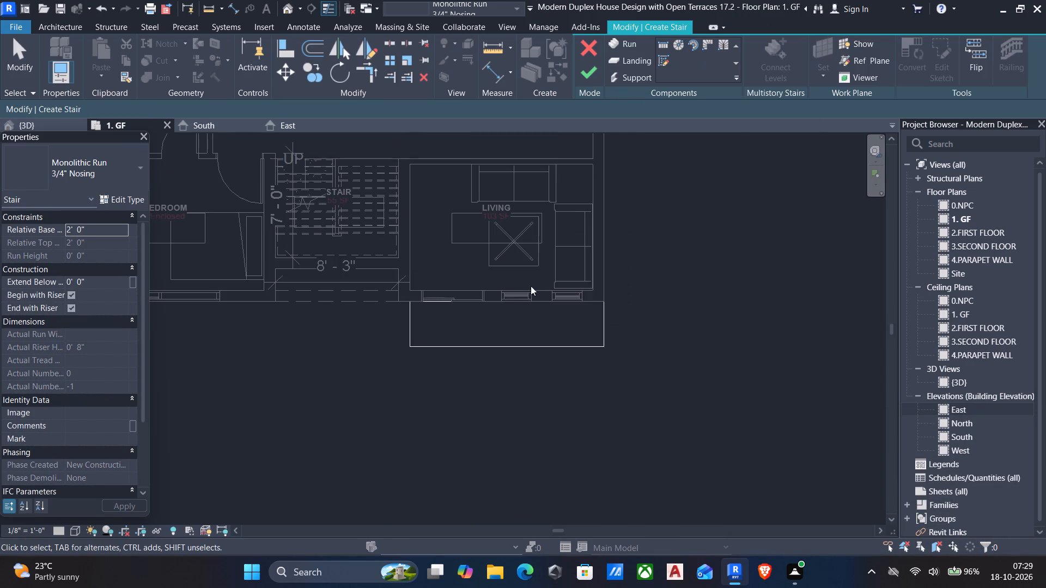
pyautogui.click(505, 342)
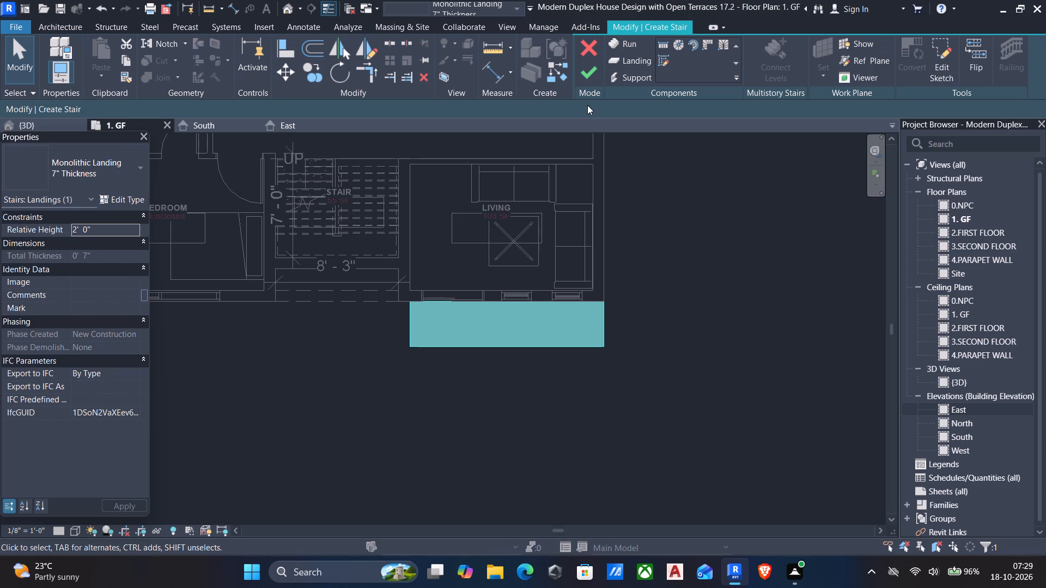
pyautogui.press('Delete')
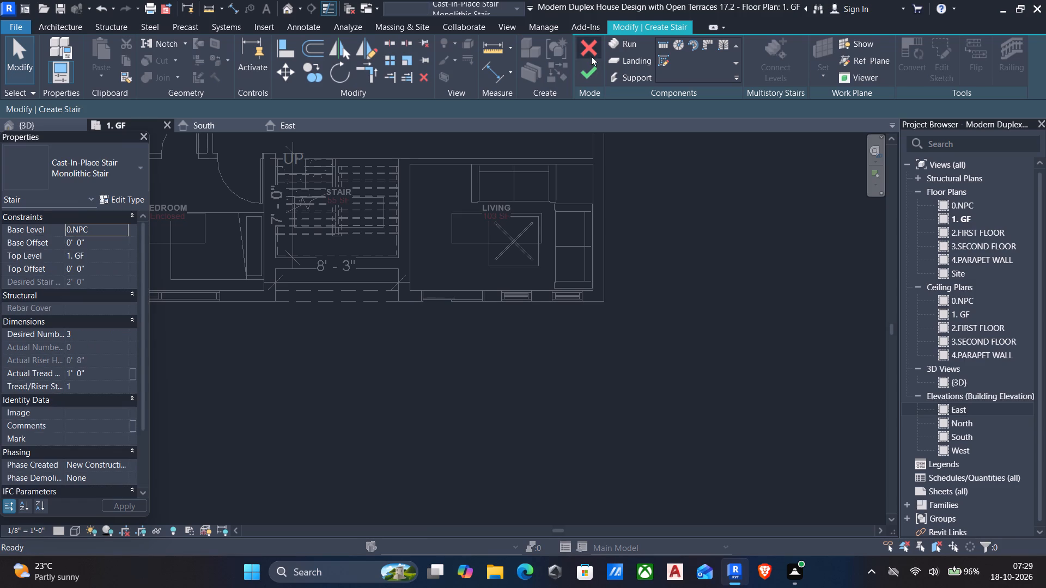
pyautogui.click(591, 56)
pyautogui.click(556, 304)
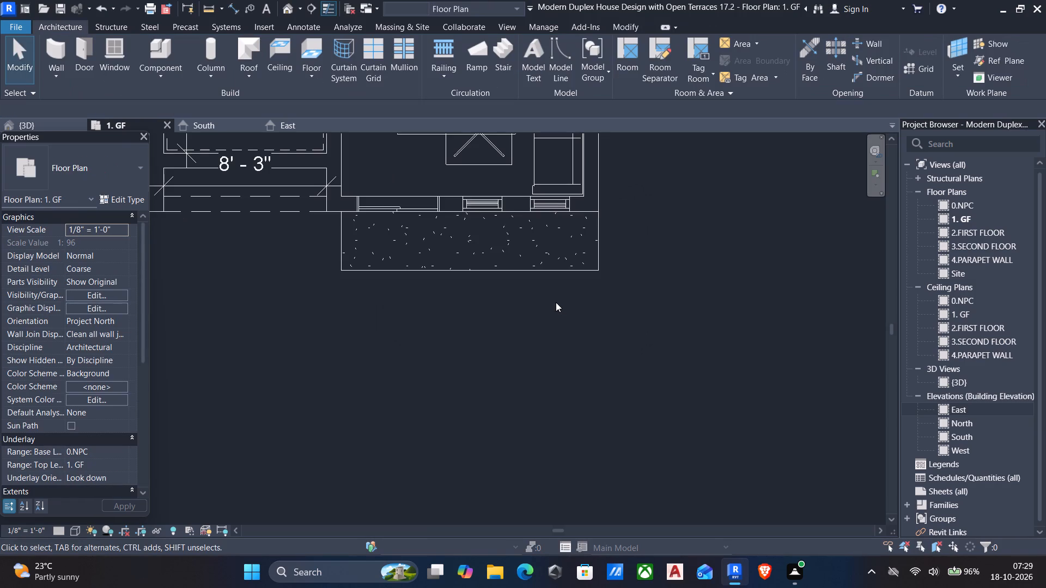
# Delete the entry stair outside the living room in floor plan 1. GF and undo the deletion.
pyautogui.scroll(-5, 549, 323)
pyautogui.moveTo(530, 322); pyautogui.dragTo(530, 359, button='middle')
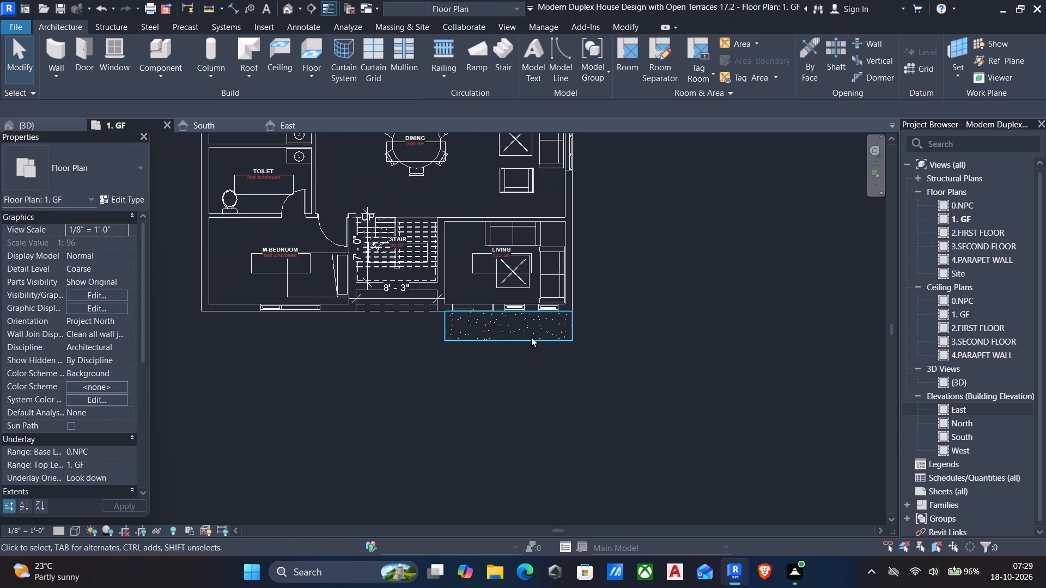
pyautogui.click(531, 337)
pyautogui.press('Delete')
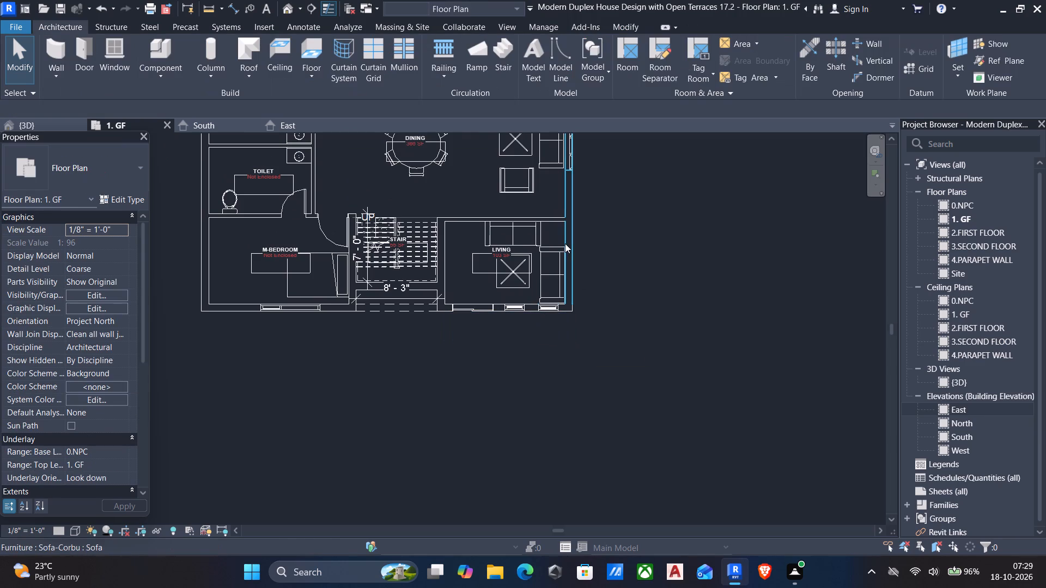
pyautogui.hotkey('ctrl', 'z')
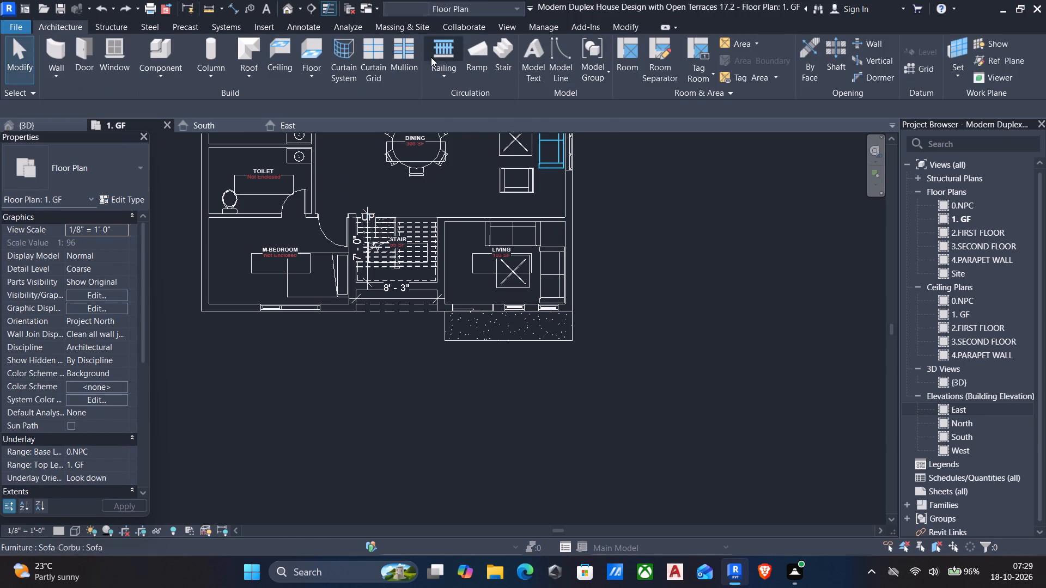
# Delete the monolithic entry stair outside the front door in the 3D view.
pyautogui.click(286, 5)
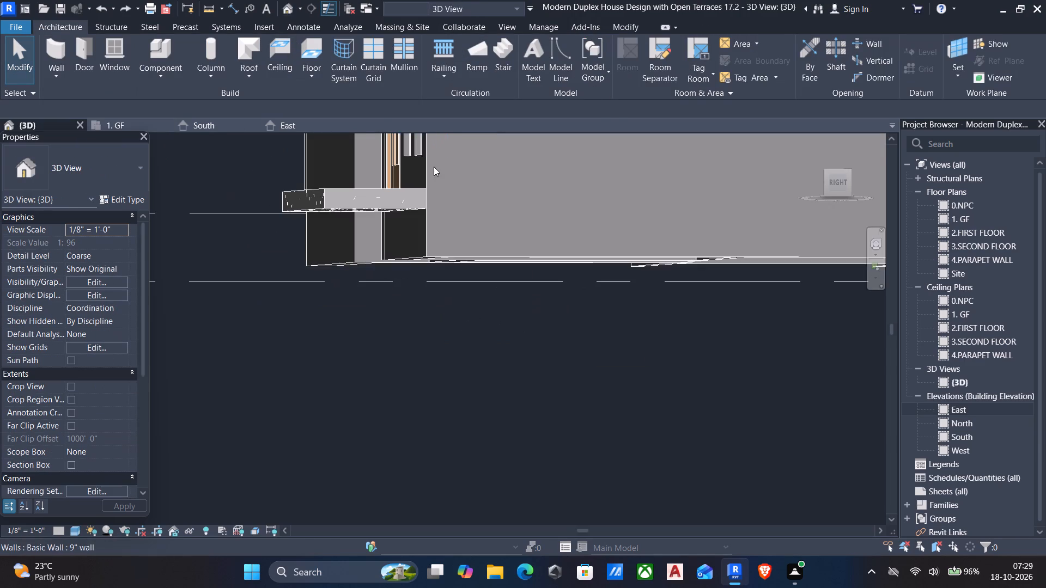
pyautogui.scroll(-4, 433, 173)
pyautogui.keyDown('shift'); pyautogui.moveTo(420, 195); pyautogui.dragTo(411, 209, button='middle'); pyautogui.keyUp('shift')
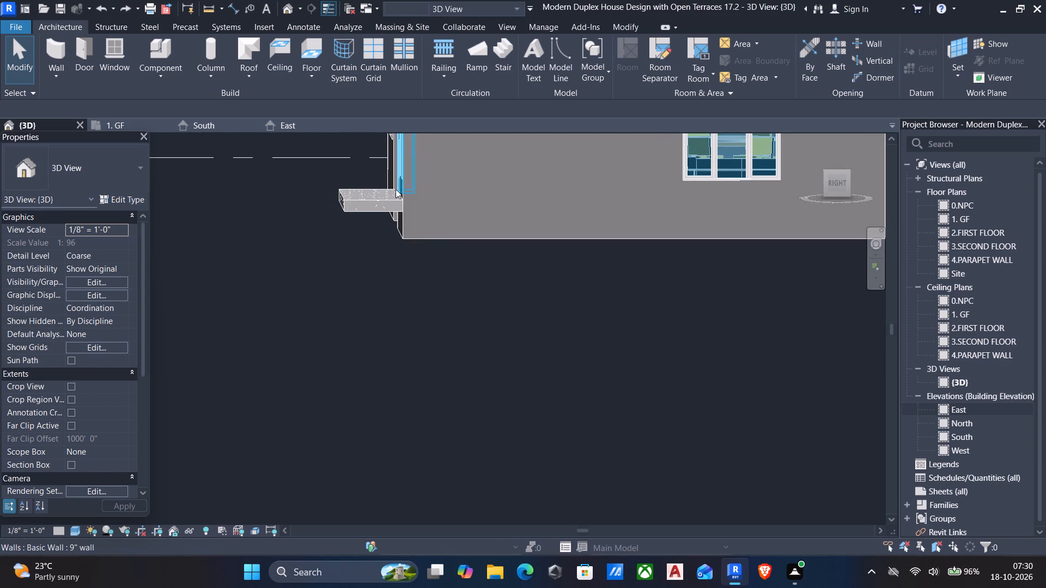
pyautogui.click(381, 191)
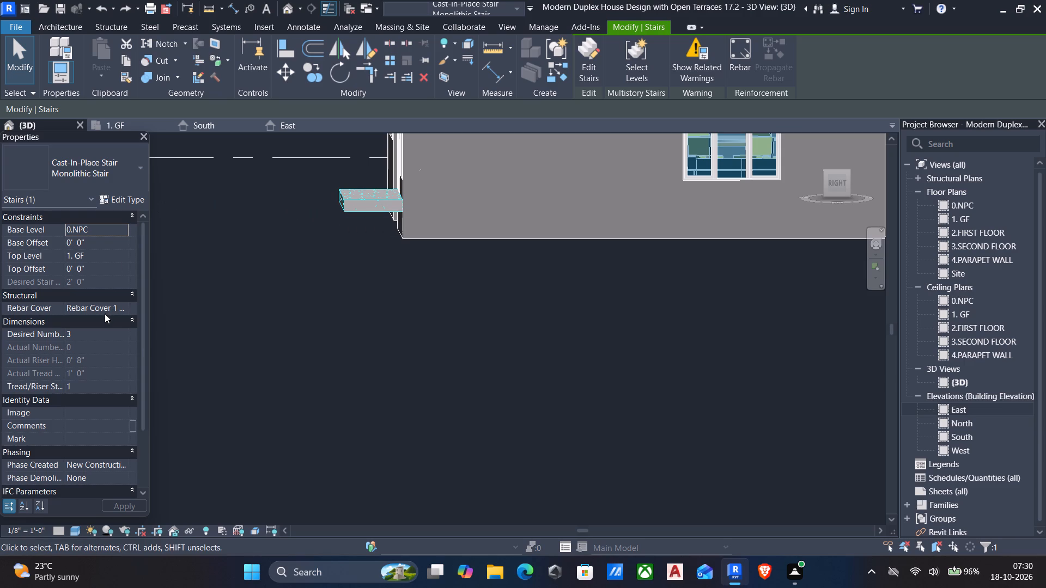
pyautogui.click(103, 330)
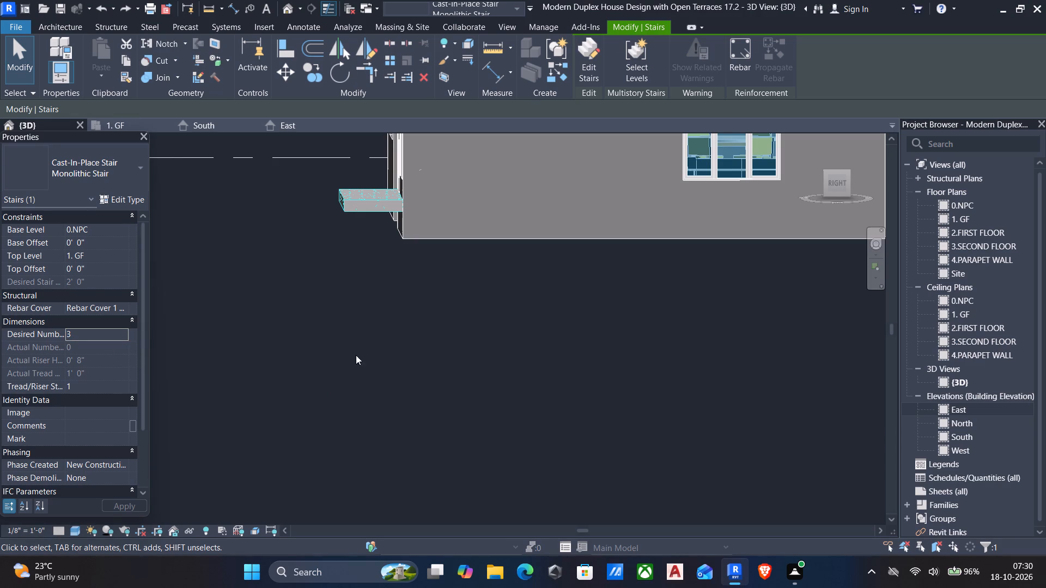
pyautogui.press('Escape')
pyautogui.click(350, 200)
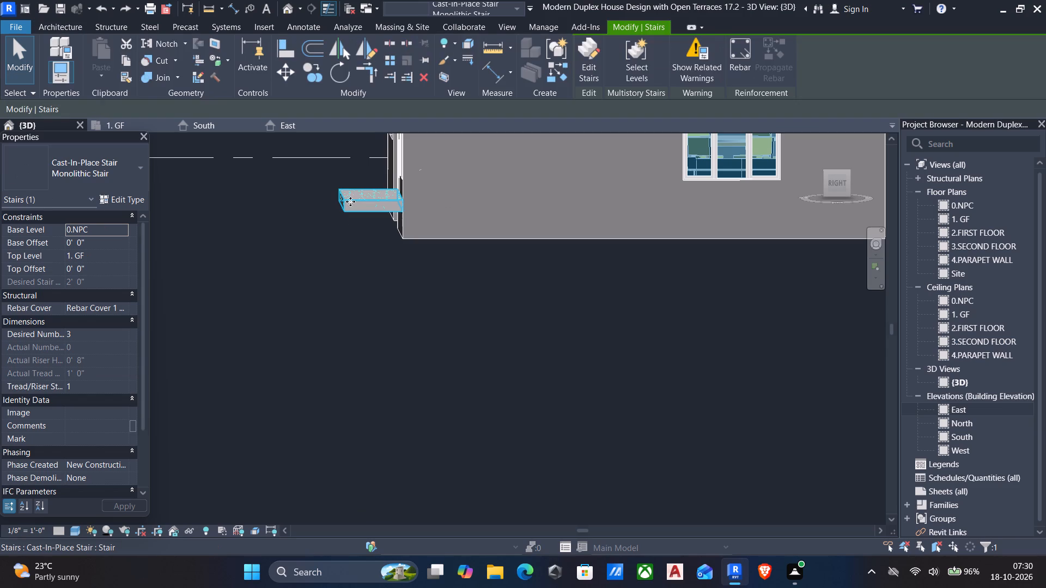
pyautogui.press('Delete')
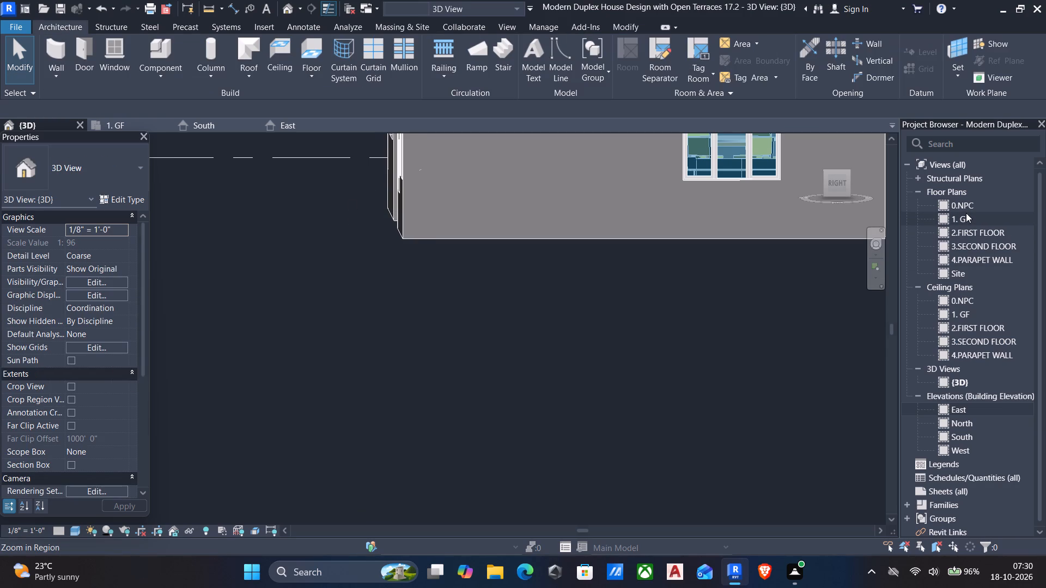
# Examine the layout in floor plan 1. GF, and inspect the house's exterior walls and foundation walls from all sides and below in 3D.
pyautogui.doubleClick(966, 214)
pyautogui.moveTo(537, 311); pyautogui.dragTo(579, 388, button='middle')
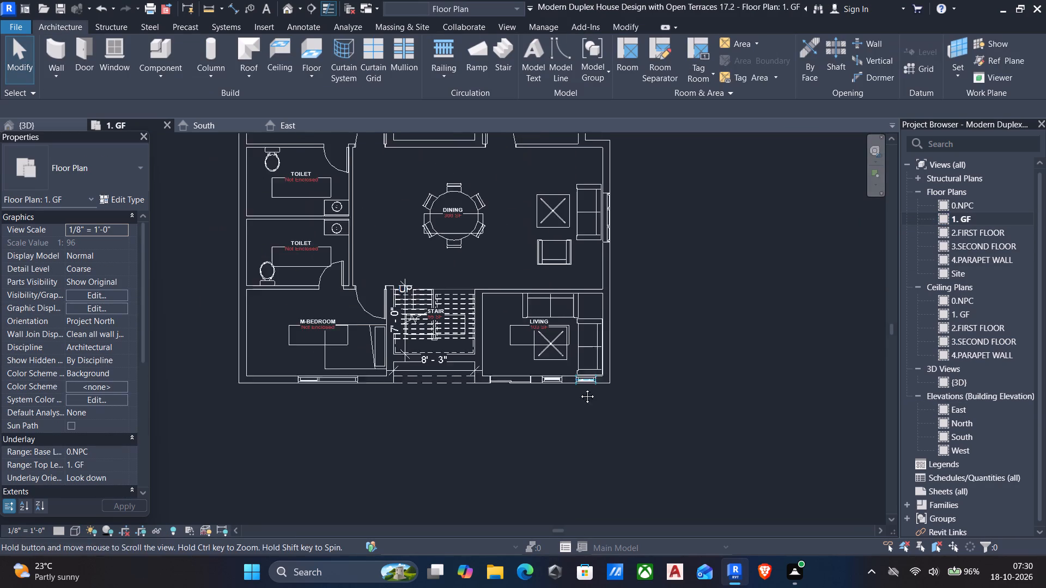
pyautogui.moveTo(579, 388); pyautogui.dragTo(587, 399, button='middle')
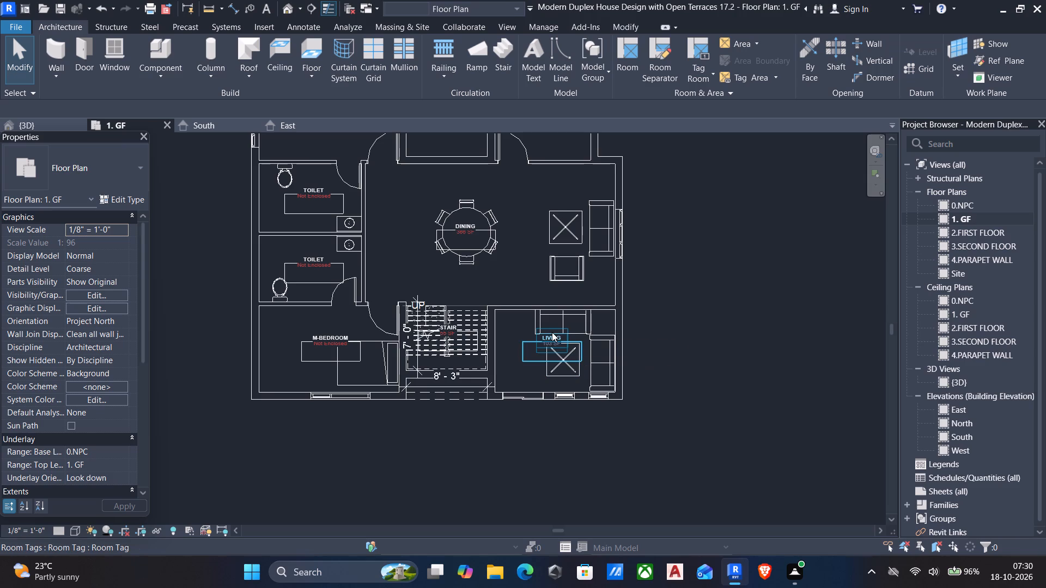
pyautogui.moveTo(525, 330); pyautogui.dragTo(543, 358, button='middle')
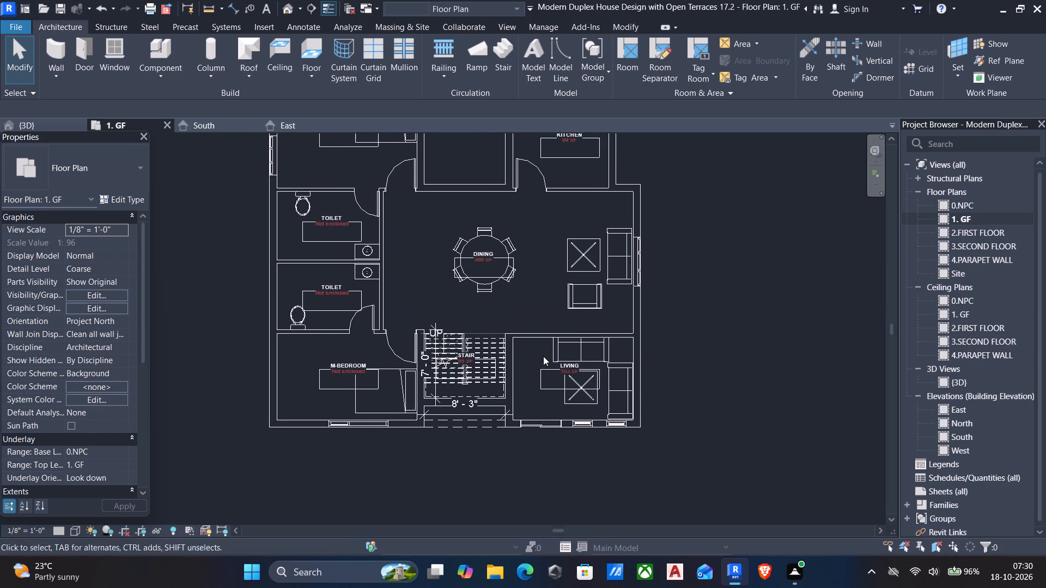
pyautogui.moveTo(440, 278); pyautogui.dragTo(473, 419, button='middle')
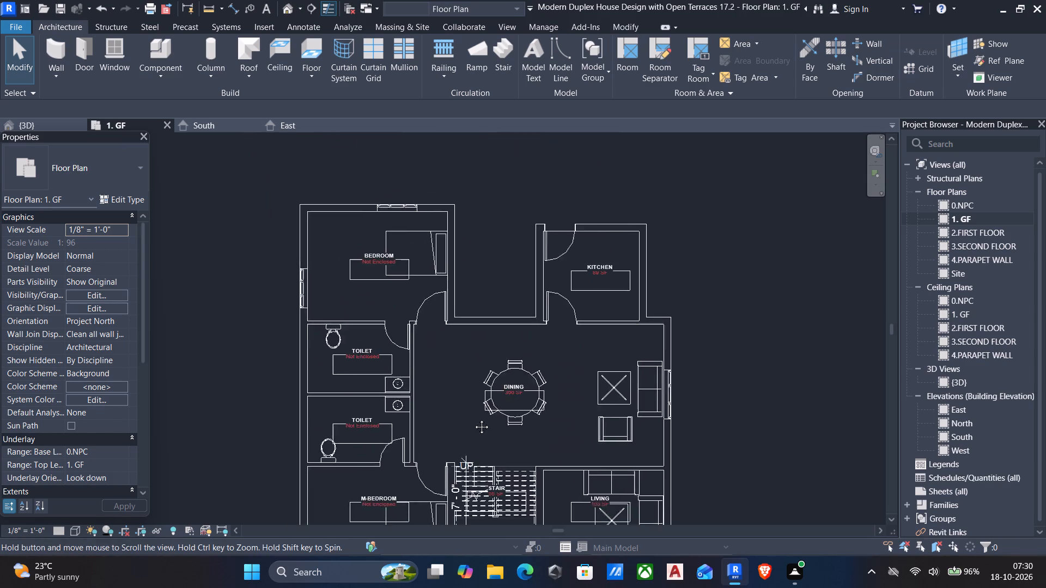
pyautogui.moveTo(473, 419); pyautogui.dragTo(490, 411, button='middle')
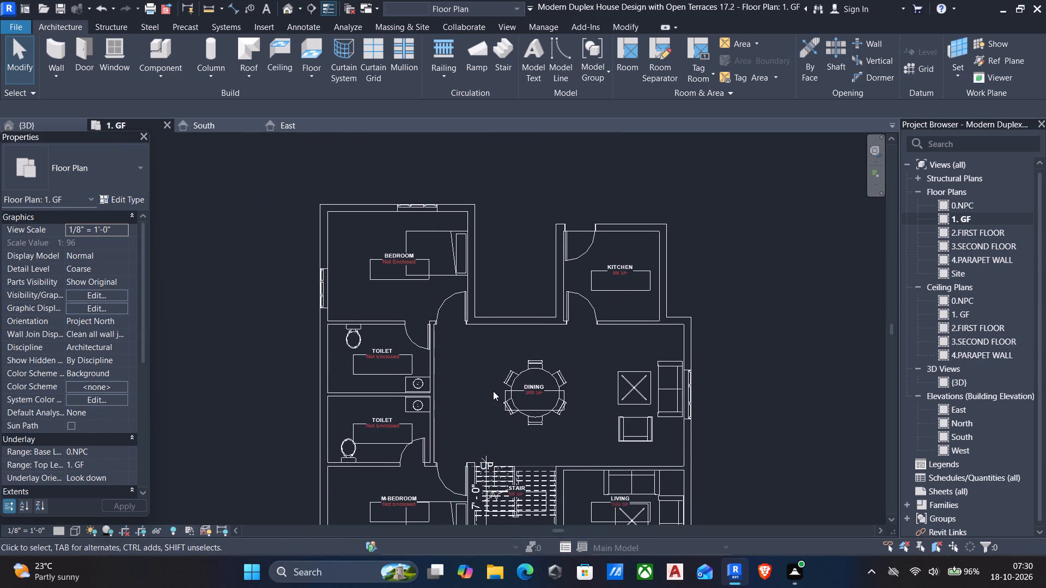
pyautogui.click(289, 4)
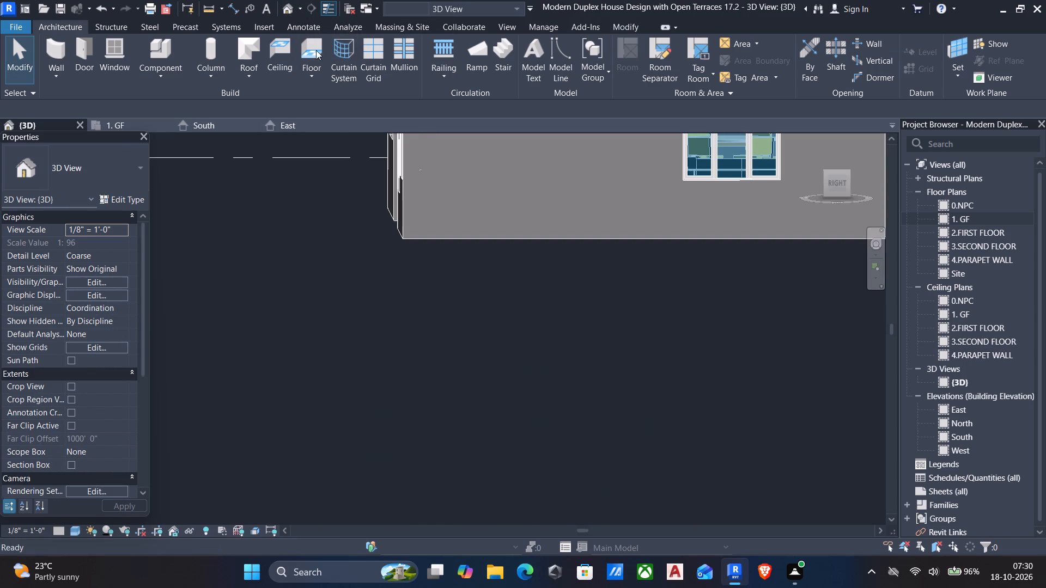
pyautogui.scroll(-5, 591, 267)
pyautogui.keyDown('shift'); pyautogui.moveTo(581, 287); pyautogui.dragTo(638, 333, button='middle'); pyautogui.keyUp('shift')
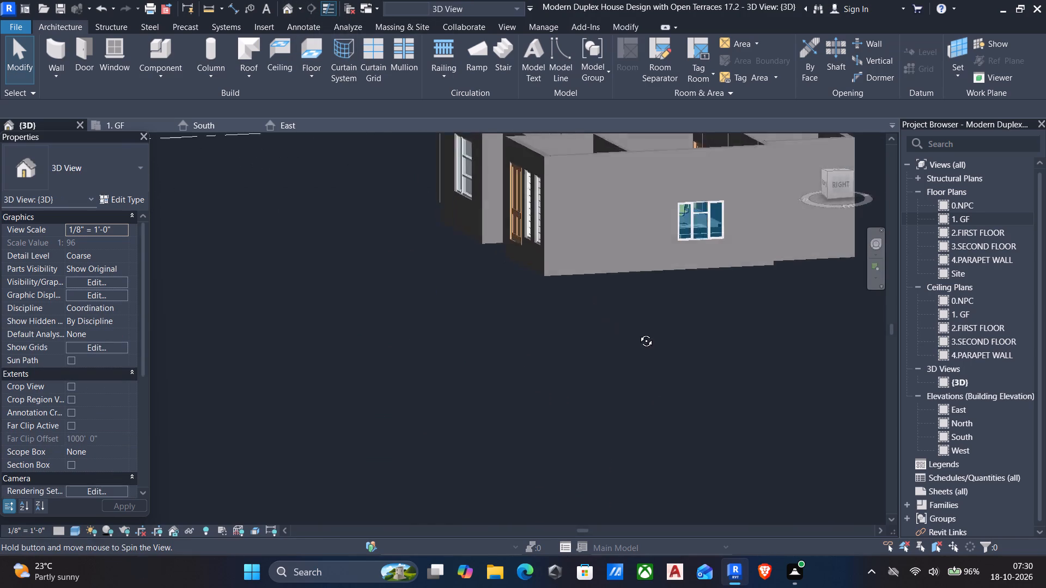
pyautogui.keyDown('shift'); pyautogui.moveTo(638, 333); pyautogui.dragTo(682, 291, button='middle'); pyautogui.keyUp('shift')
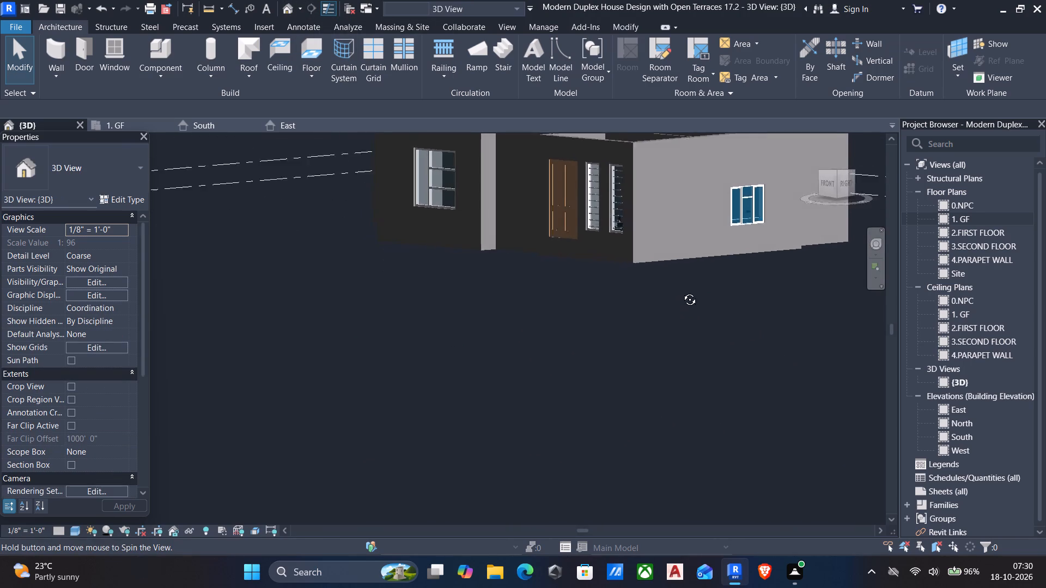
pyautogui.keyDown('shift'); pyautogui.moveTo(682, 291); pyautogui.dragTo(746, 277, button='middle'); pyautogui.keyUp('shift')
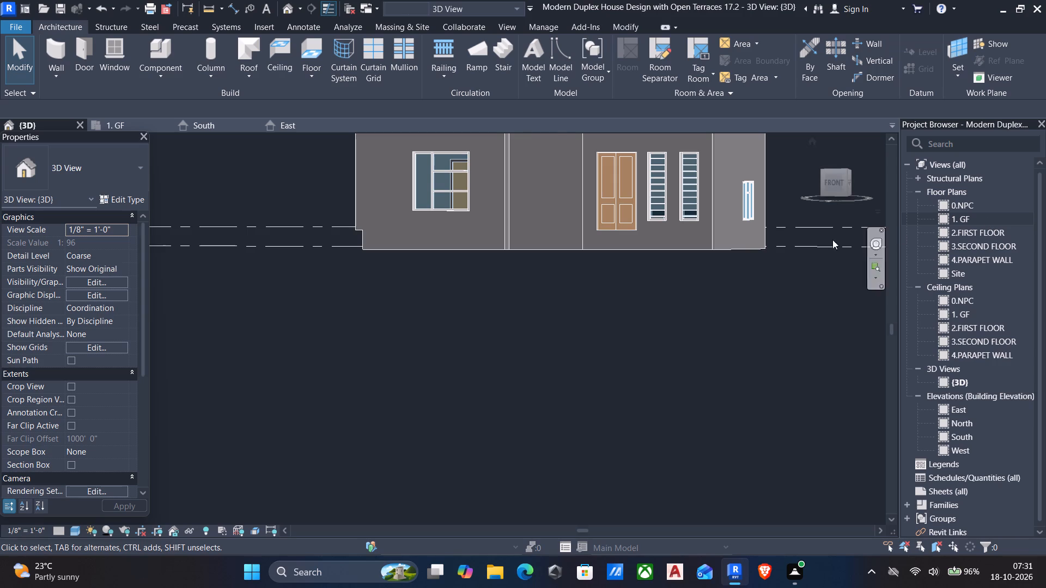
pyautogui.moveTo(767, 311); pyautogui.dragTo(769, 352, button='middle')
pyautogui.keyDown('shift'); pyautogui.moveTo(763, 354); pyautogui.dragTo(822, 384, button='middle'); pyautogui.keyUp('shift')
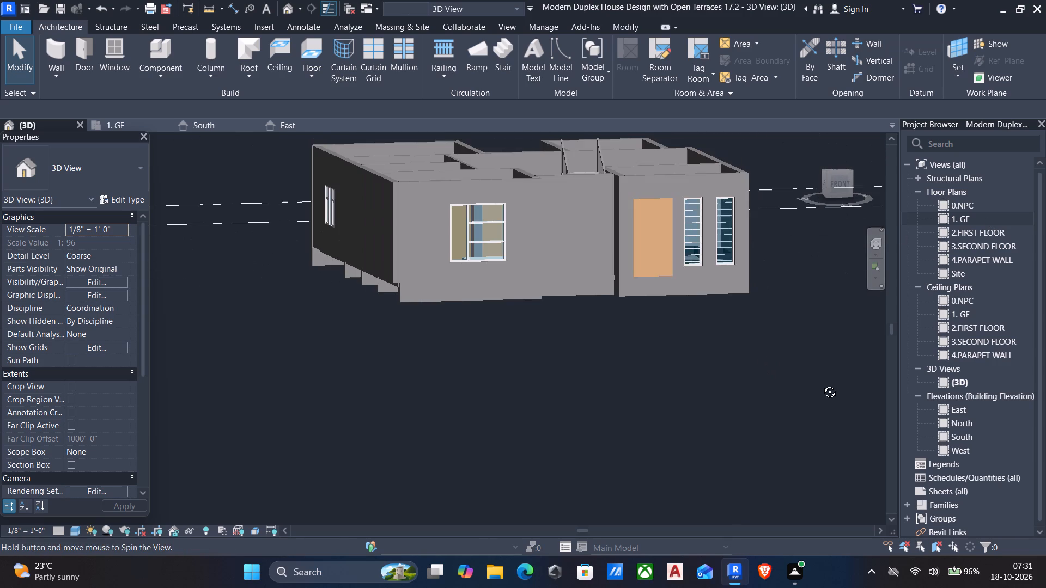
pyautogui.keyDown('shift'); pyautogui.moveTo(822, 384); pyautogui.dragTo(822, 383, button='middle'); pyautogui.keyUp('shift')
pyautogui.scroll(4, 557, 291)
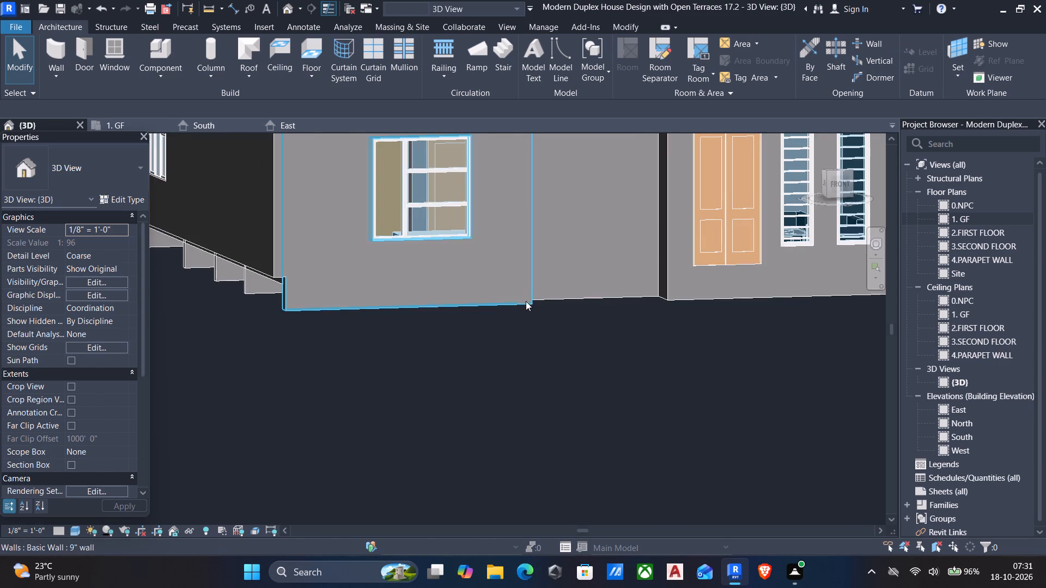
pyautogui.moveTo(524, 303); pyautogui.dragTo(704, 205, button='middle')
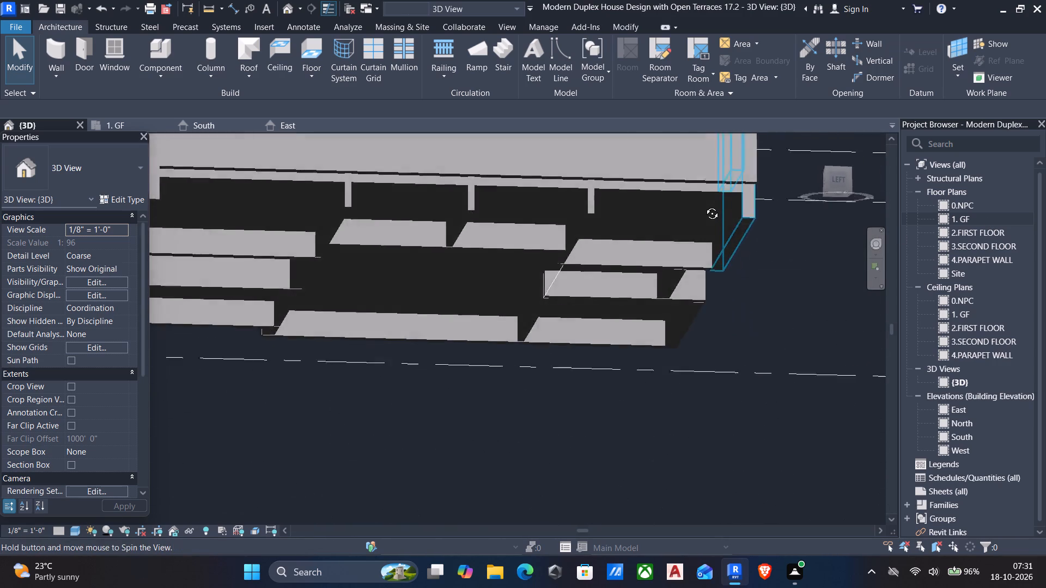
pyautogui.moveTo(704, 205); pyautogui.dragTo(597, 230, button='middle')
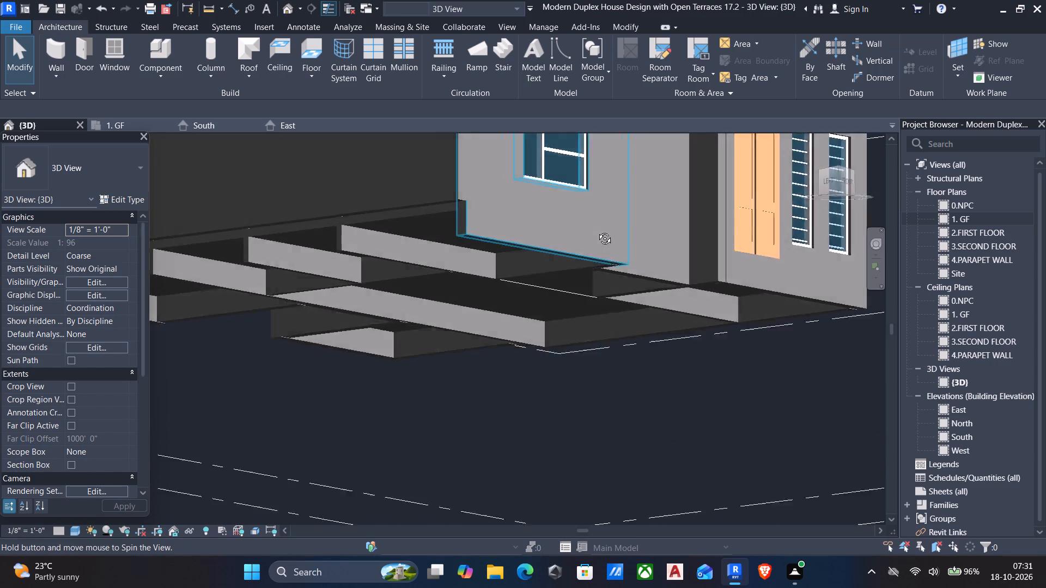
pyautogui.moveTo(597, 230); pyautogui.dragTo(588, 198, button='middle')
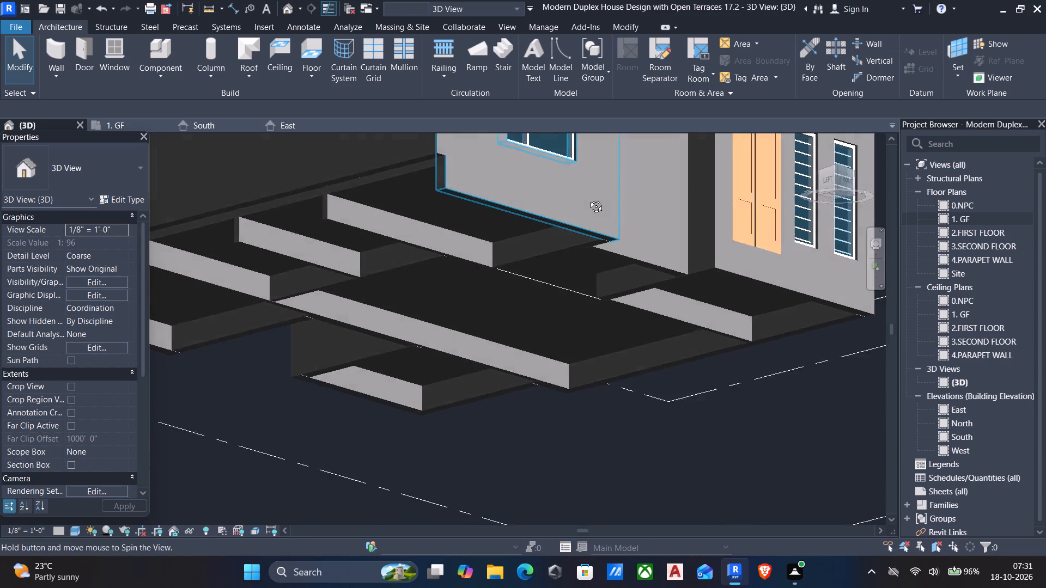
pyautogui.moveTo(588, 198); pyautogui.dragTo(576, 183, button='middle')
pyautogui.scroll(-1, 574, 192)
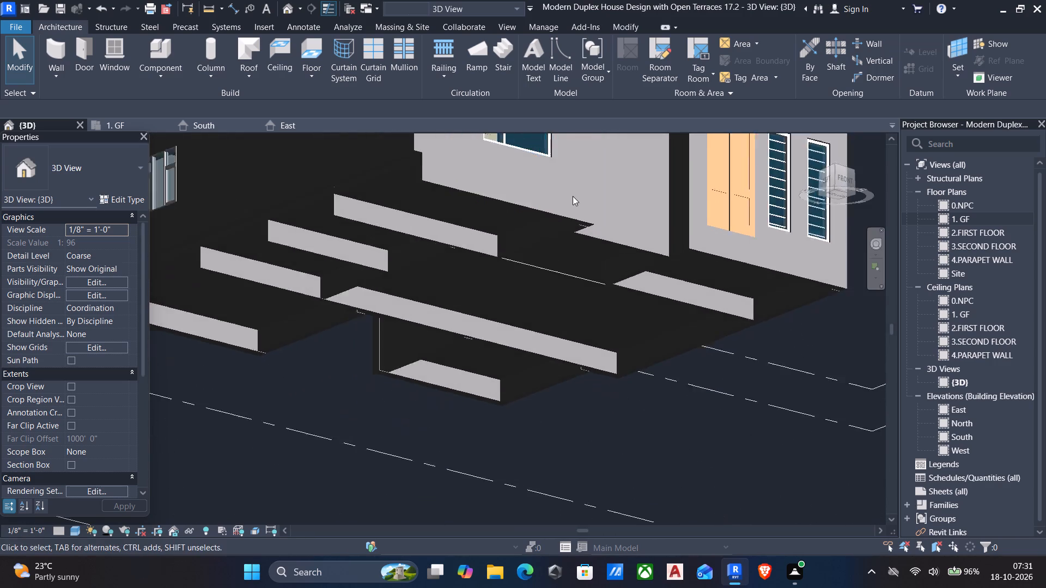
pyautogui.scroll(-2, 573, 196)
pyautogui.moveTo(575, 233); pyautogui.dragTo(679, 269, button='middle')
pyautogui.keyDown('shift'); pyautogui.moveTo(680, 269); pyautogui.dragTo(513, 182, button='middle'); pyautogui.keyUp('shift')
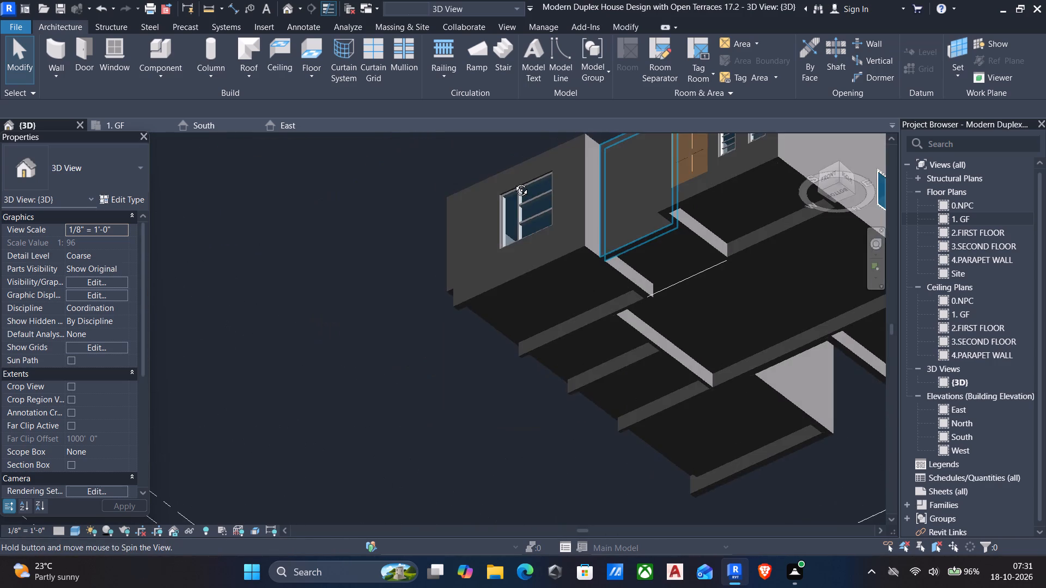
pyautogui.keyDown('shift'); pyautogui.moveTo(513, 182); pyautogui.dragTo(766, 273, button='middle'); pyautogui.keyUp('shift')
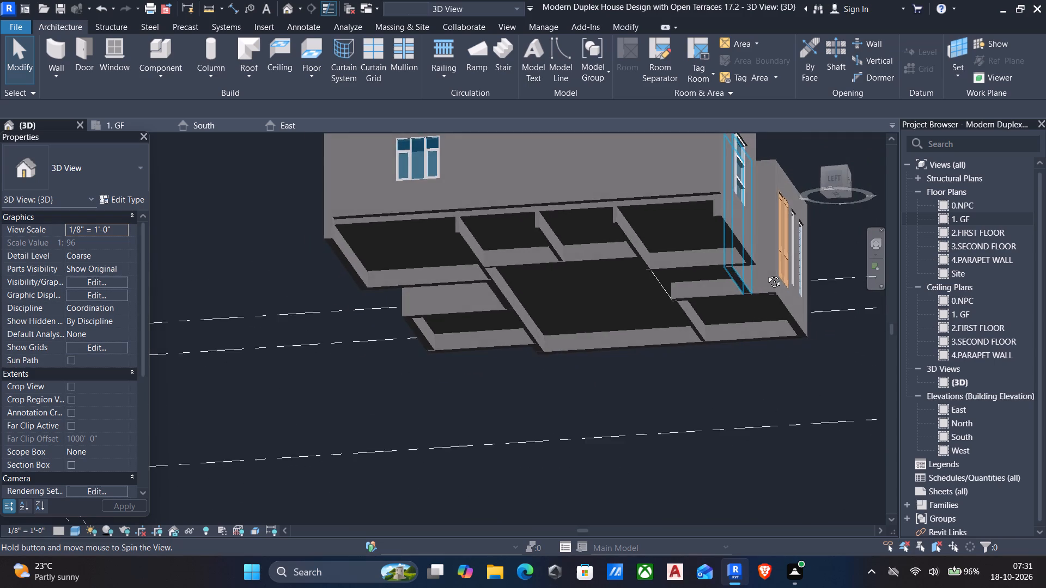
pyautogui.keyDown('shift'); pyautogui.moveTo(766, 273); pyautogui.dragTo(768, 258, button='middle'); pyautogui.keyUp('shift')
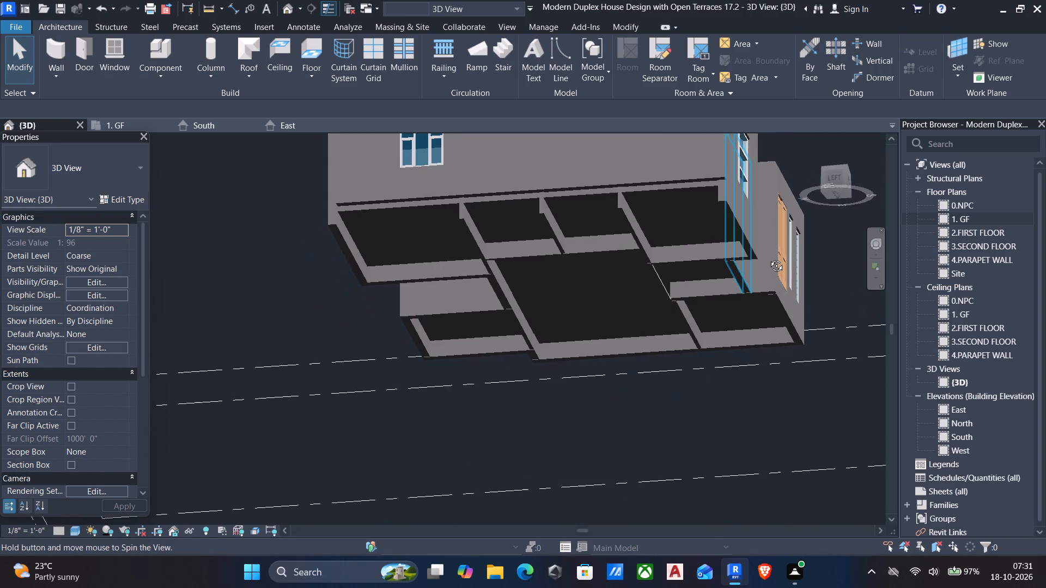
pyautogui.keyDown('shift'); pyautogui.moveTo(768, 258); pyautogui.dragTo(934, 268, button='middle'); pyautogui.keyUp('shift')
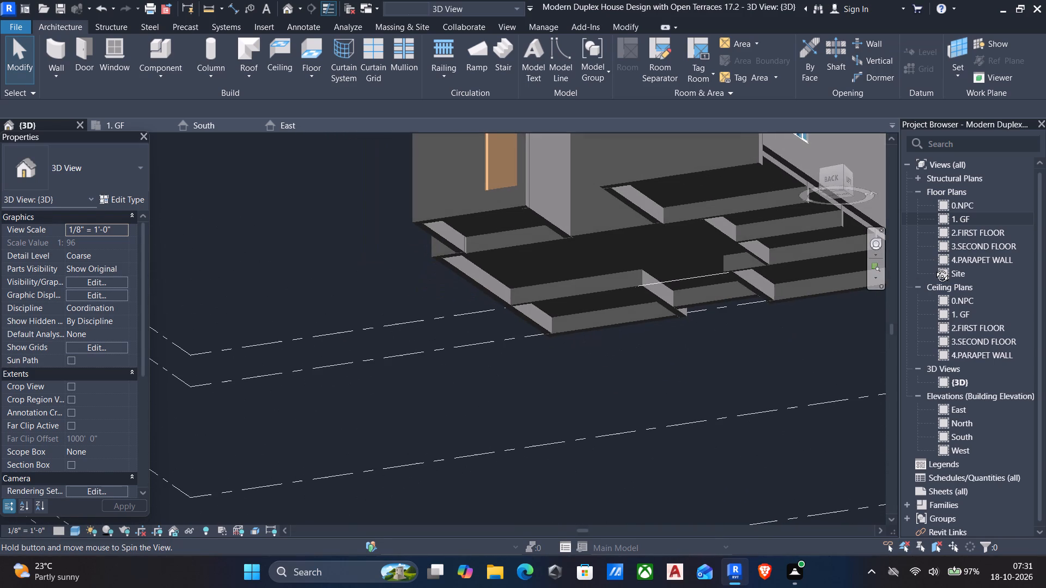
pyautogui.keyDown('shift'); pyautogui.moveTo(934, 268); pyautogui.dragTo(934, 267, button='middle'); pyautogui.keyUp('shift')
pyautogui.scroll(-2, 902, 277)
pyautogui.moveTo(865, 275); pyautogui.dragTo(863, 278, button='middle')
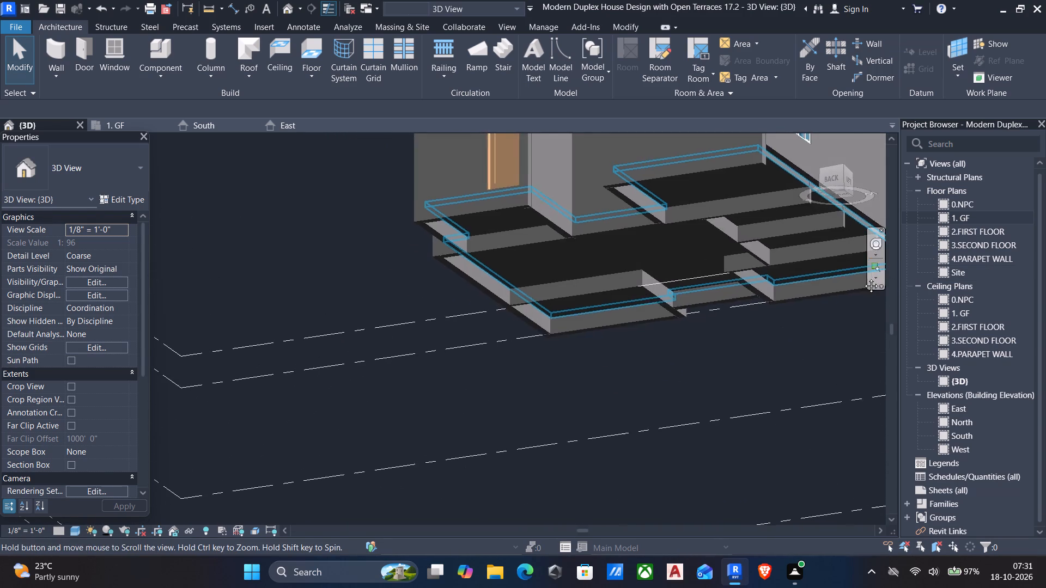
pyautogui.moveTo(863, 278); pyautogui.dragTo(687, 259, button='middle')
pyautogui.keyDown('shift'); pyautogui.moveTo(697, 271); pyautogui.dragTo(824, 217, button='middle'); pyautogui.keyUp('shift')
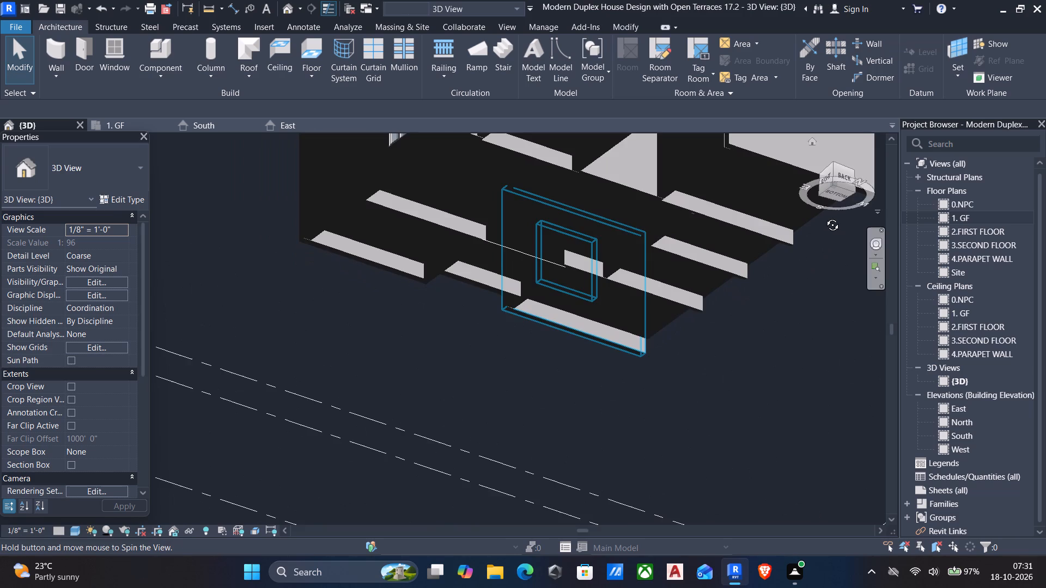
pyautogui.keyDown('shift'); pyautogui.moveTo(824, 217); pyautogui.dragTo(655, 336, button='middle'); pyautogui.keyUp('shift')
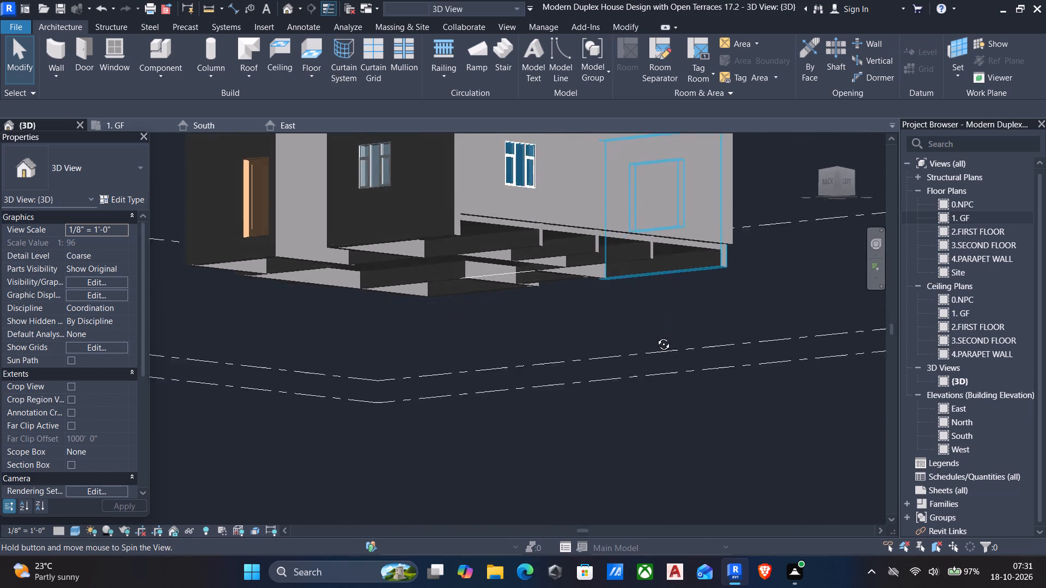
pyautogui.keyDown('shift'); pyautogui.moveTo(655, 336); pyautogui.dragTo(650, 367, button='middle'); pyautogui.keyUp('shift')
# Set the base constraint of the long 9" exterior wall along the bedrooms and toilets to 0.NPC.
pyautogui.scroll(-2, 651, 372)
pyautogui.click(609, 197)
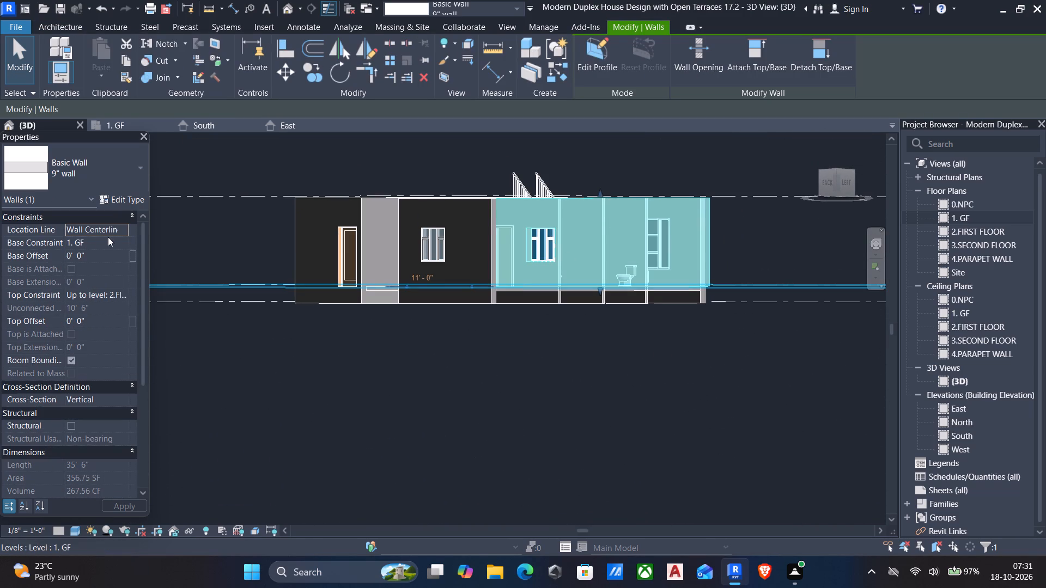
pyautogui.click(121, 240)
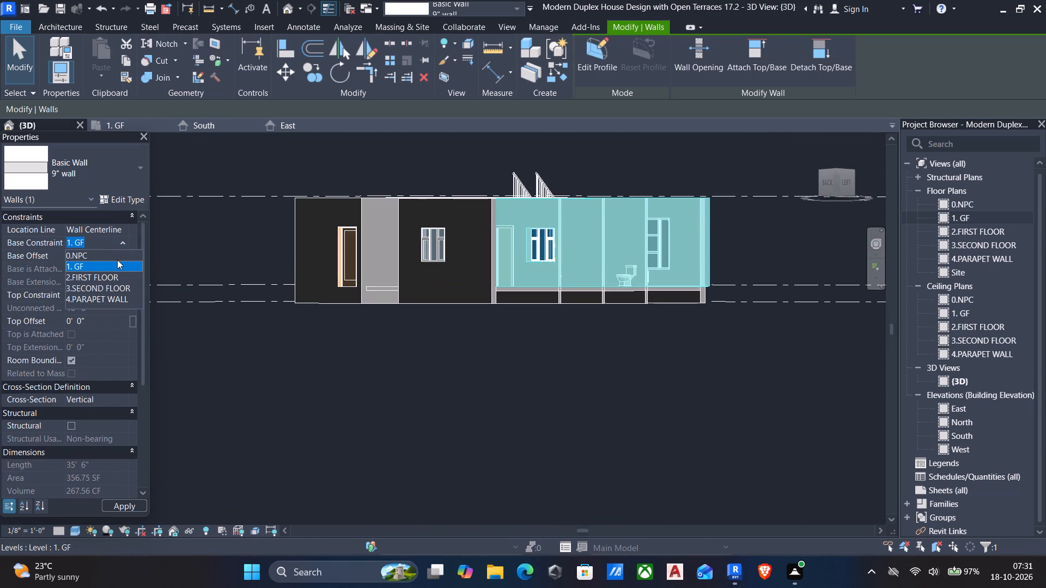
pyautogui.click(105, 254)
pyautogui.press('Escape')
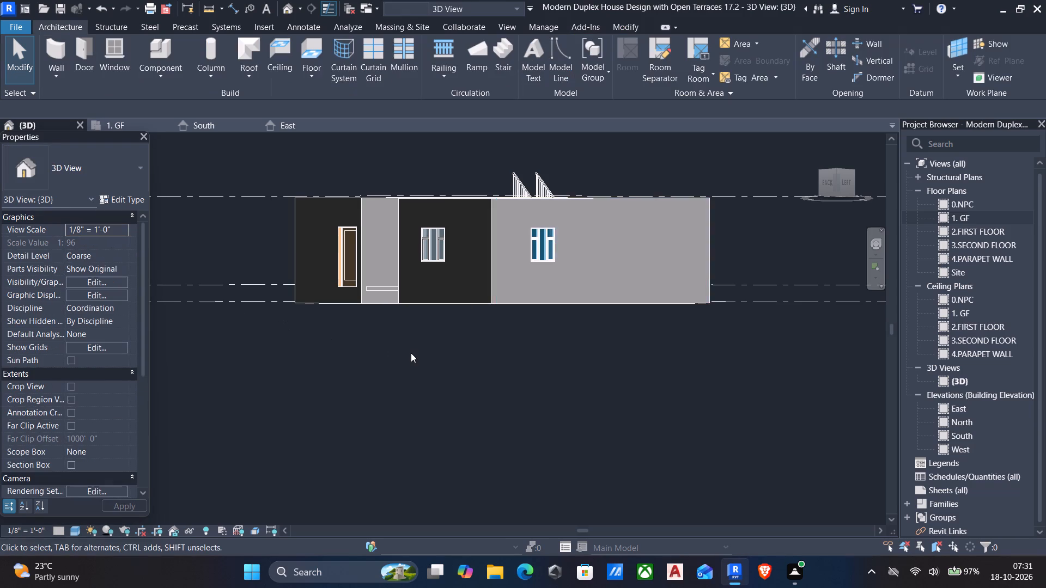
# Examine the house's exterior walls in 3D and the room layout in floor plan 1. GF.
pyautogui.scroll(-1, 414, 365)
pyautogui.keyDown('shift'); pyautogui.moveTo(606, 346); pyautogui.dragTo(530, 414, button='middle'); pyautogui.keyUp('shift')
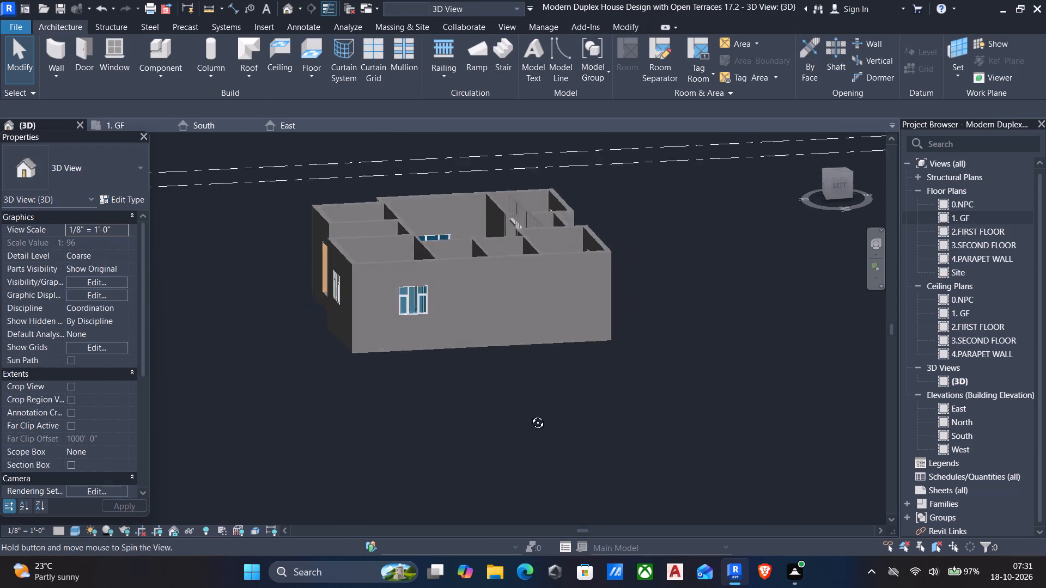
pyautogui.keyDown('shift'); pyautogui.moveTo(530, 414); pyautogui.dragTo(421, 450, button='middle'); pyautogui.keyUp('shift')
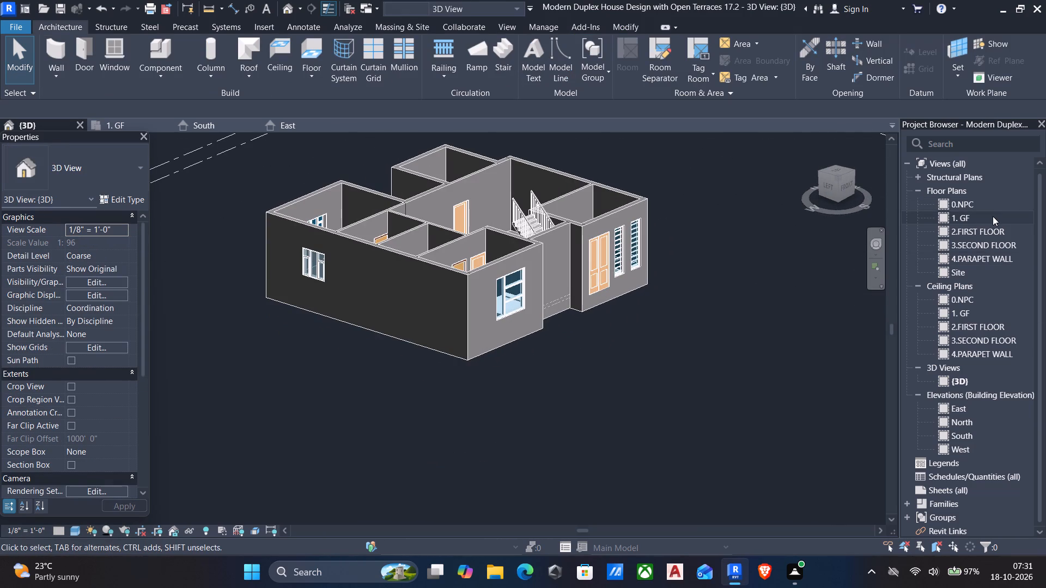
pyautogui.click(993, 216)
pyautogui.doubleClick(993, 217)
pyautogui.click(1015, 222)
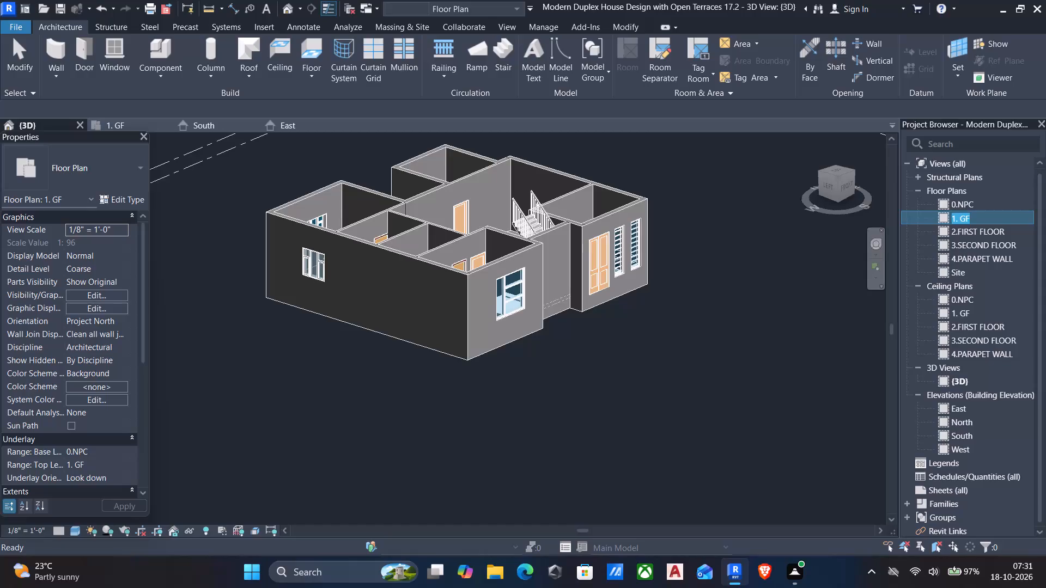
pyautogui.doubleClick(943, 219)
pyautogui.scroll(-3, 733, 326)
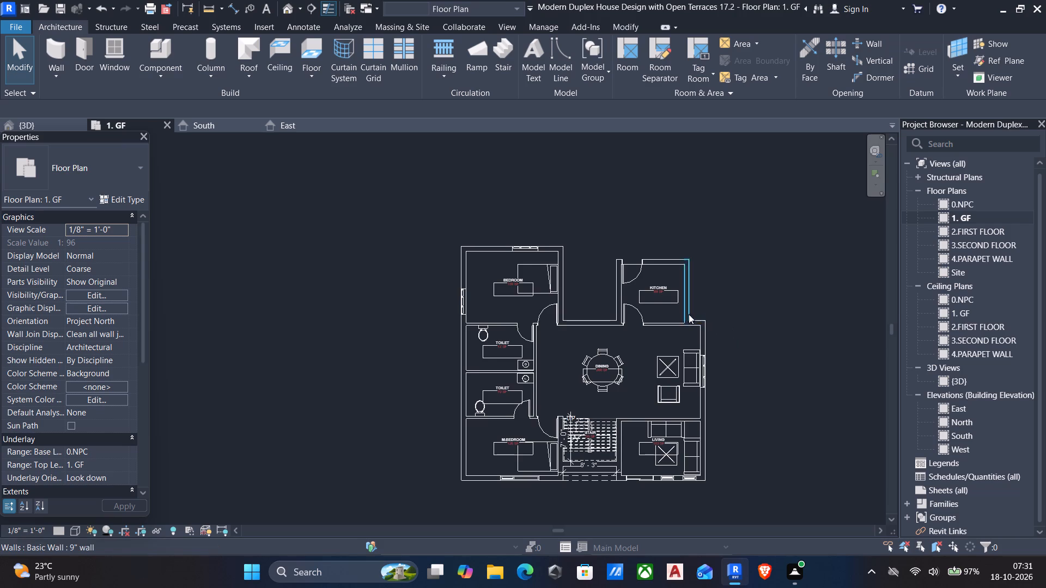
pyautogui.moveTo(676, 334); pyautogui.dragTo(598, 275, button='middle')
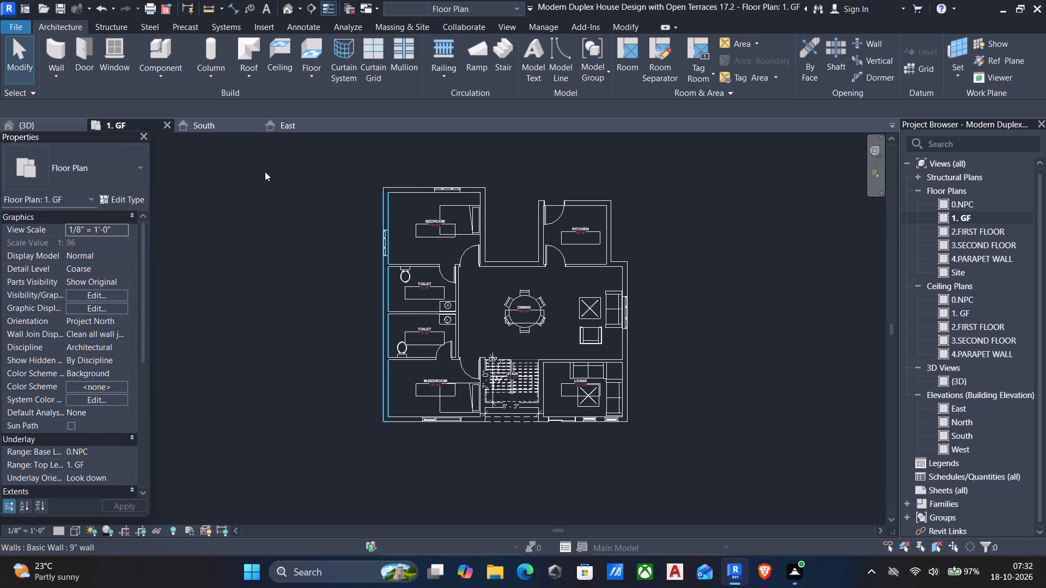
# Close the South, East and 3D views, and reopen the default 3D view.
pyautogui.click(252, 125)
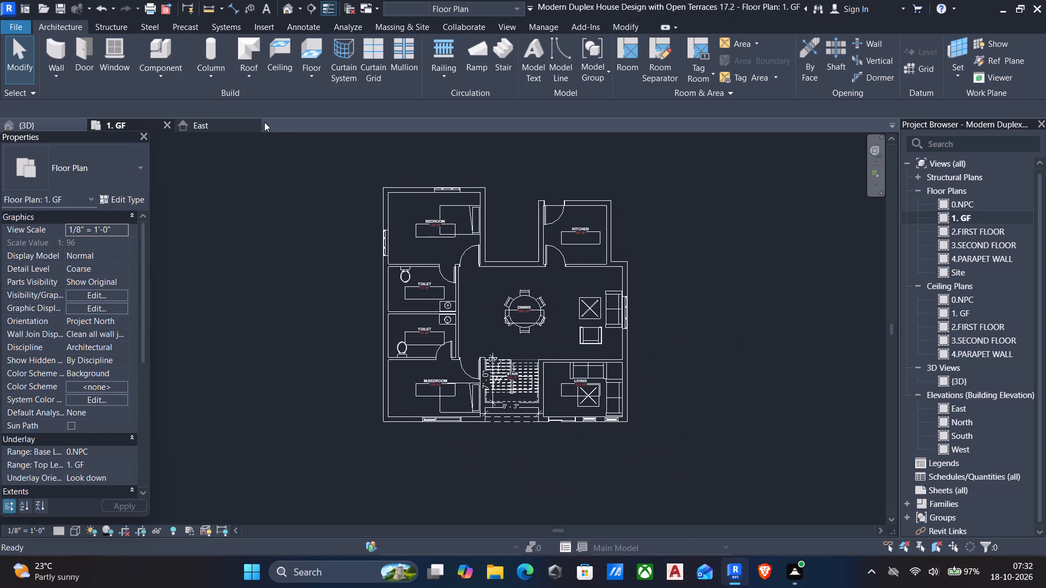
pyautogui.click(256, 122)
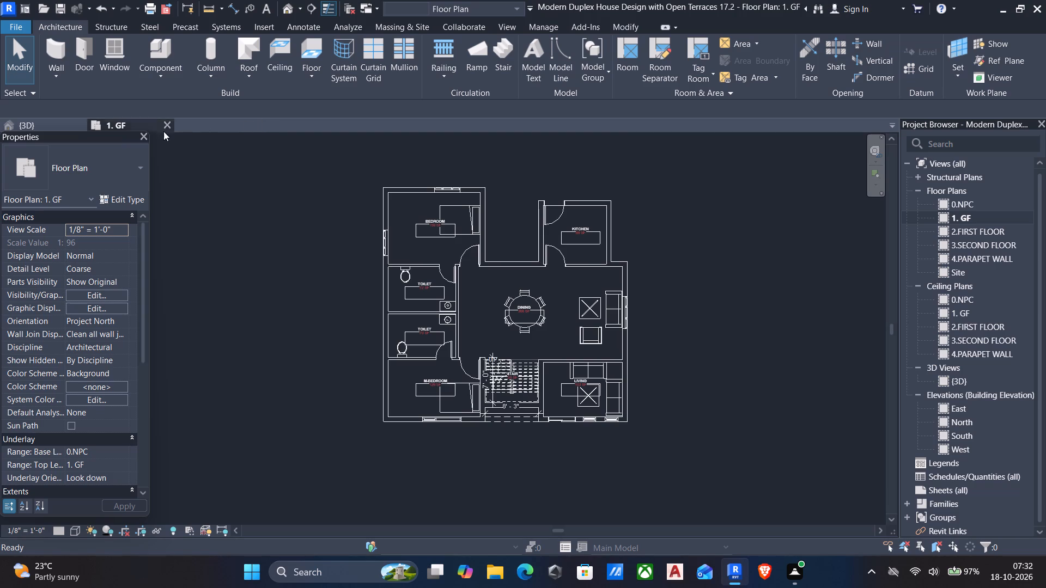
pyautogui.click(77, 122)
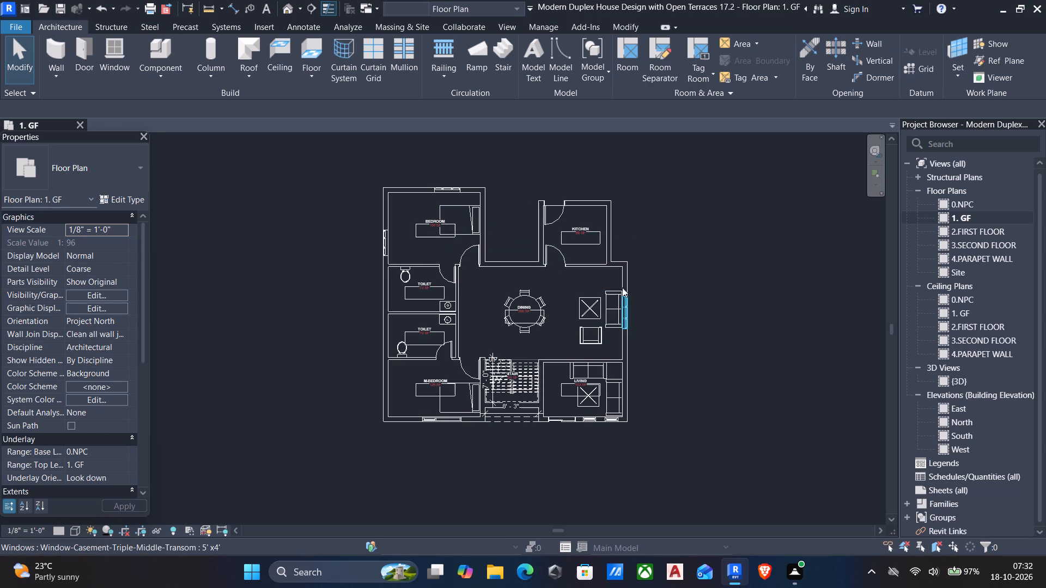
pyautogui.click(282, 11)
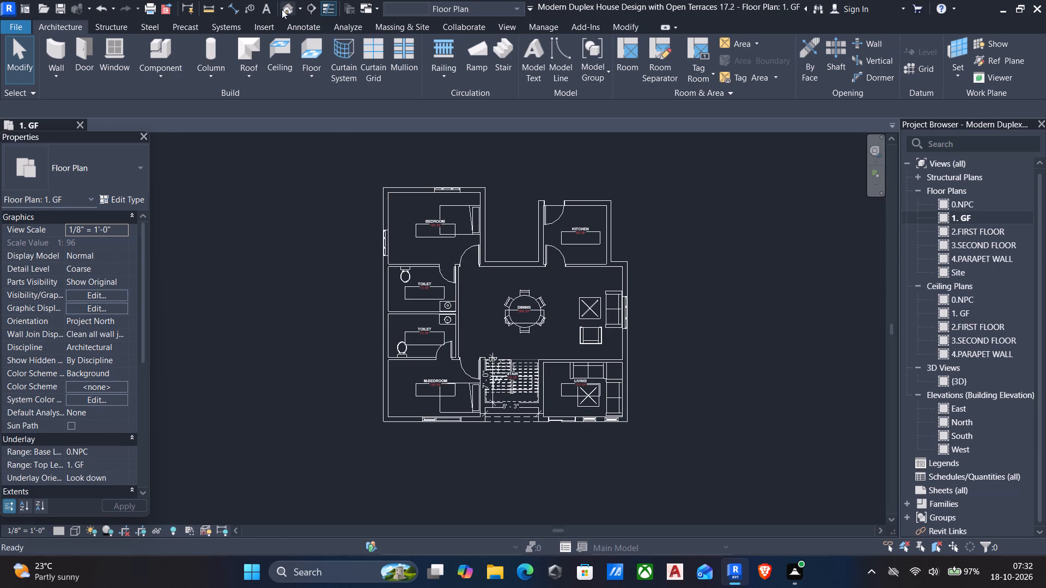
# Create an in-place component in the Generic Models category, keeping the suggested name.
pyautogui.keyDown('shift'); pyautogui.moveTo(443, 380); pyautogui.dragTo(412, 369, button='middle'); pyautogui.keyUp('shift')
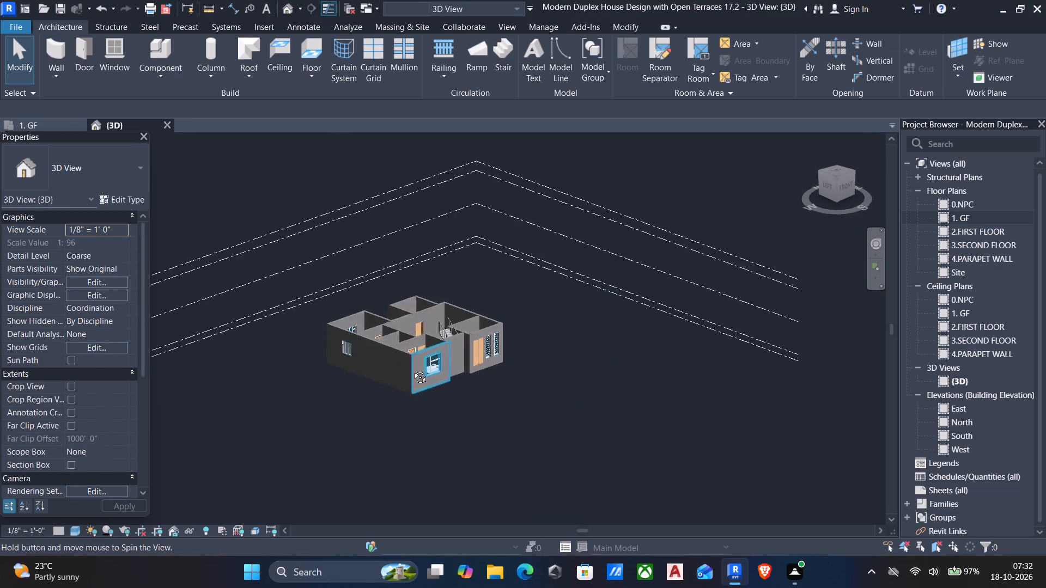
pyautogui.keyDown('shift'); pyautogui.moveTo(412, 369); pyautogui.dragTo(276, 344, button='middle'); pyautogui.keyUp('shift')
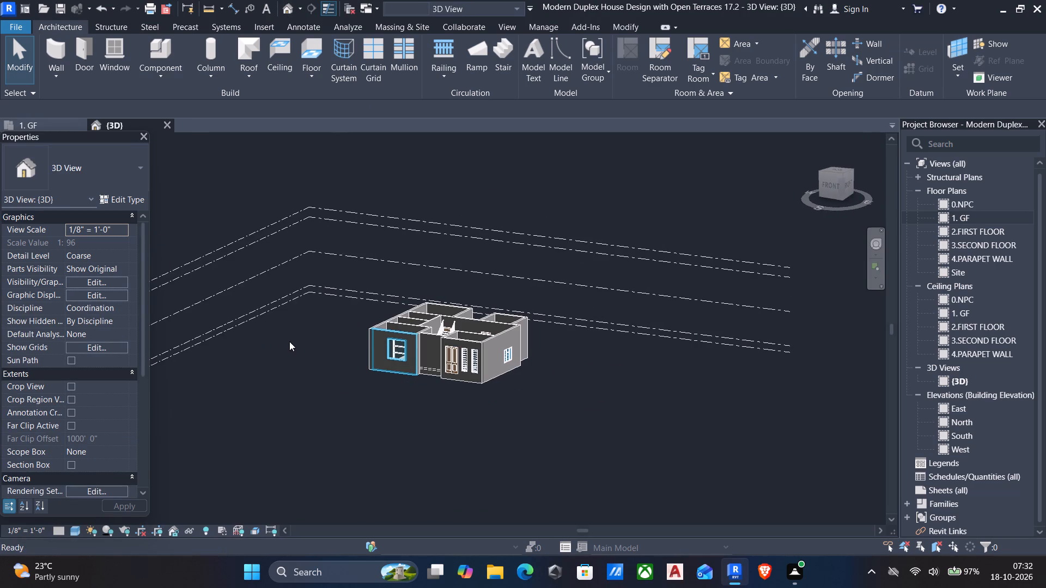
pyautogui.scroll(4, 498, 292)
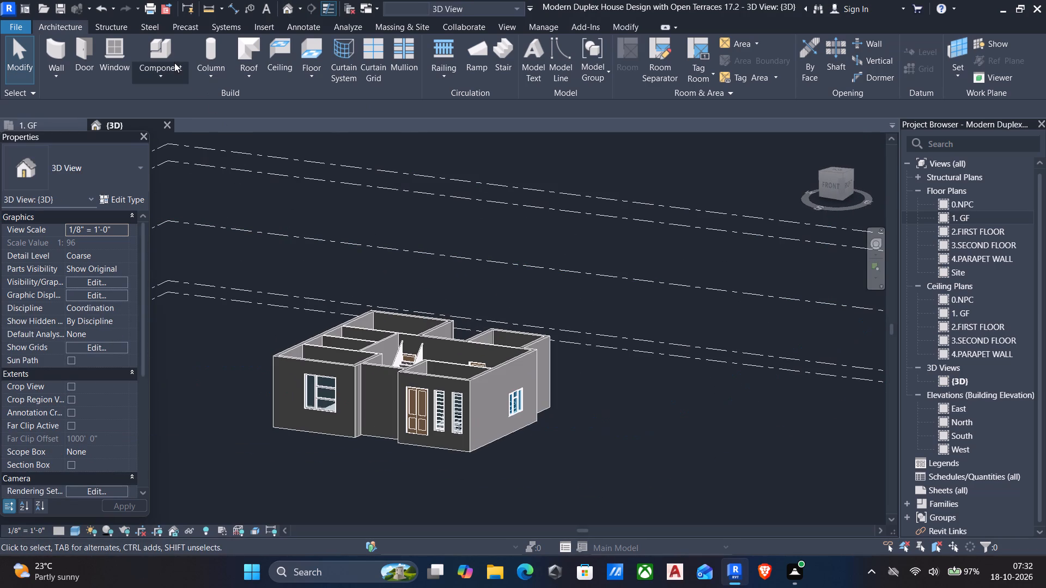
pyautogui.click(160, 73)
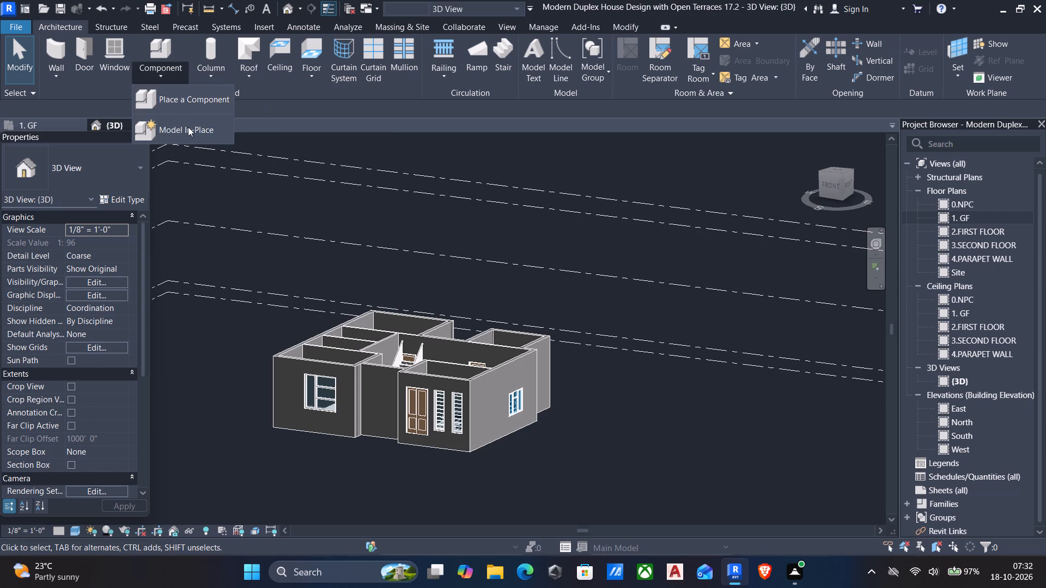
pyautogui.click(188, 130)
pyautogui.scroll(-9, 467, 265)
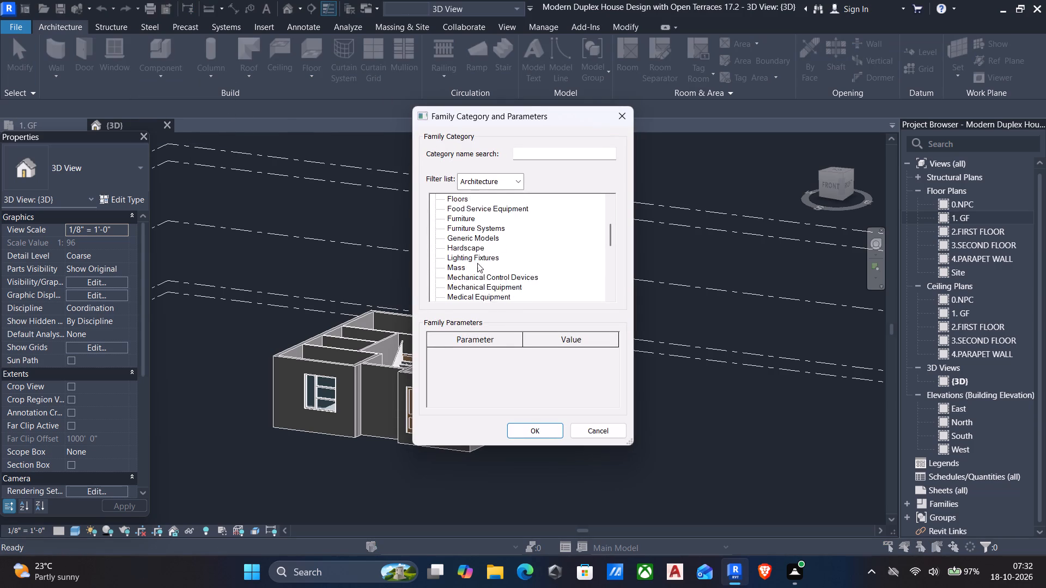
pyautogui.scroll(-3, 477, 263)
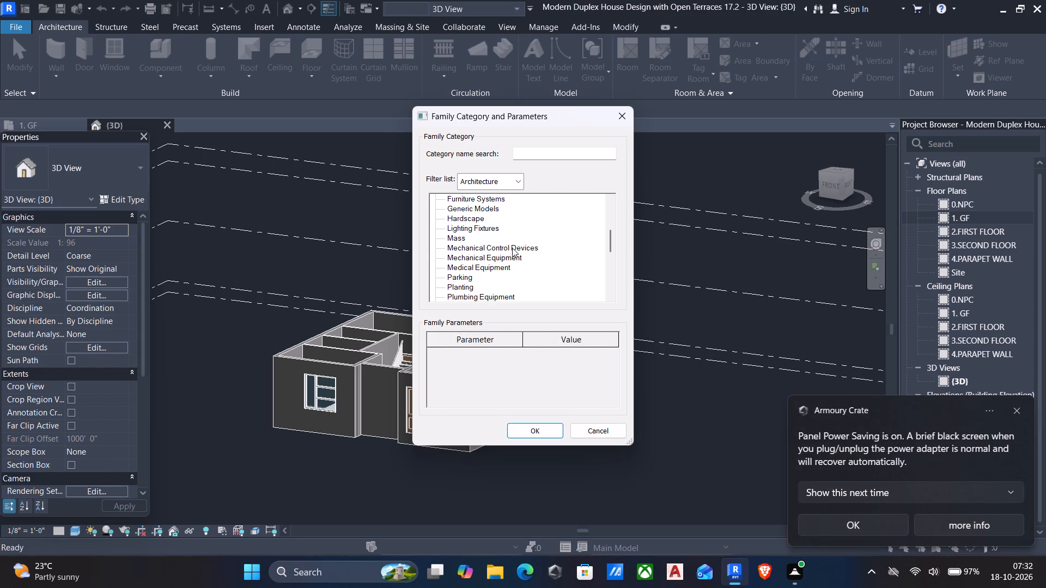
pyautogui.scroll(-4, 498, 265)
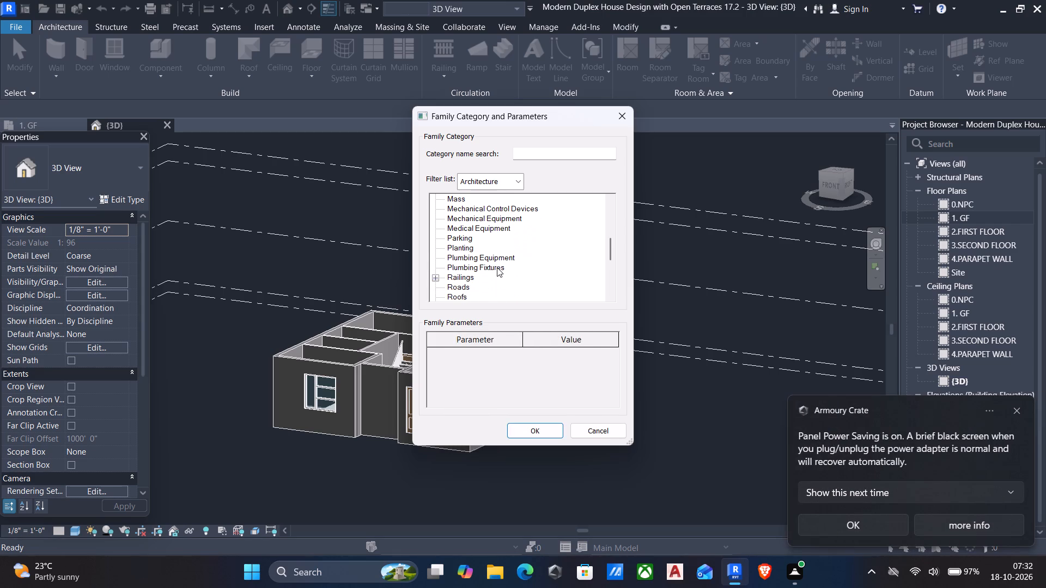
pyautogui.scroll(7, 497, 267)
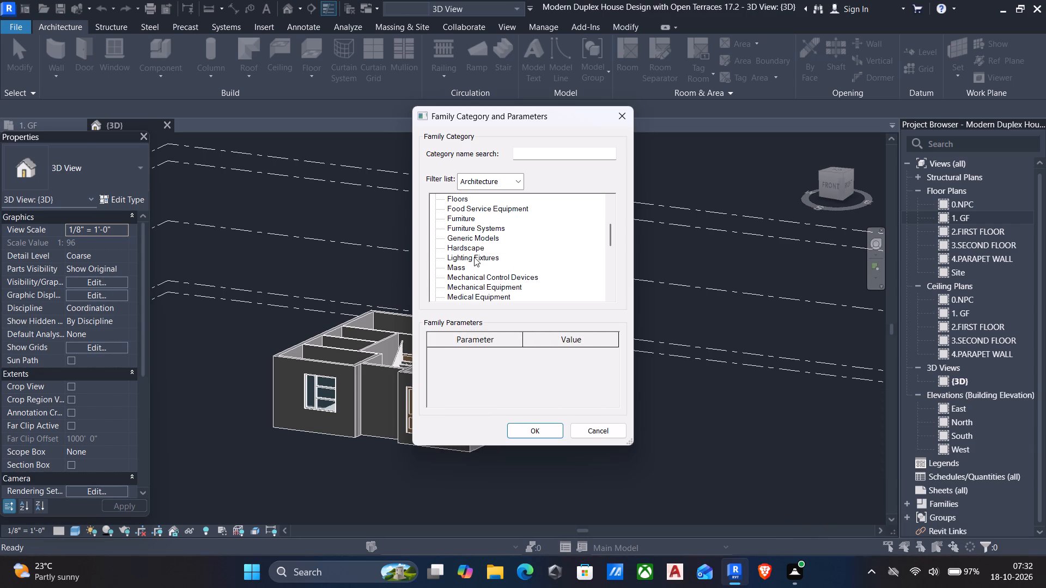
pyautogui.click(461, 239)
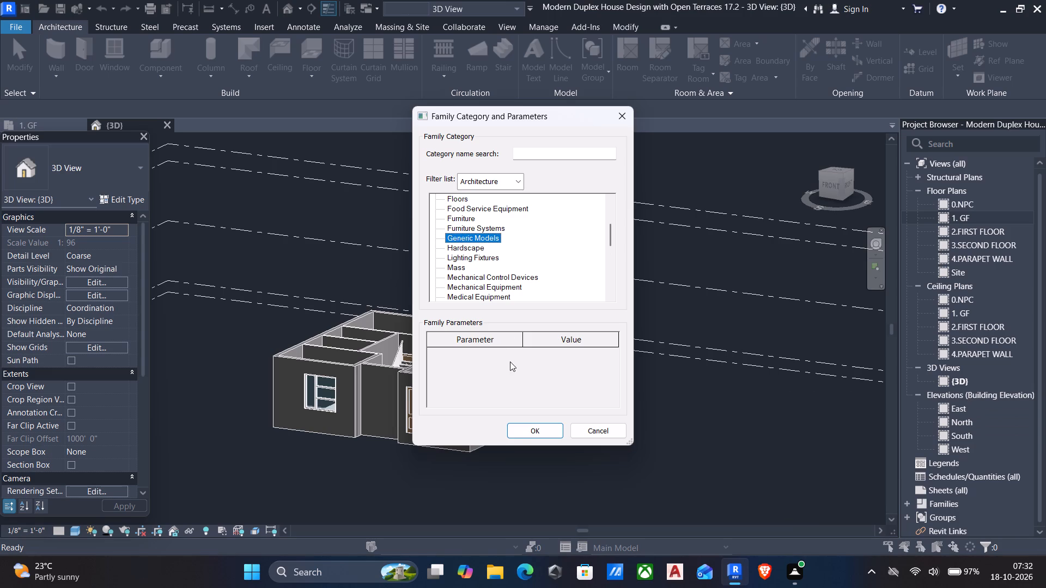
pyautogui.click(522, 429)
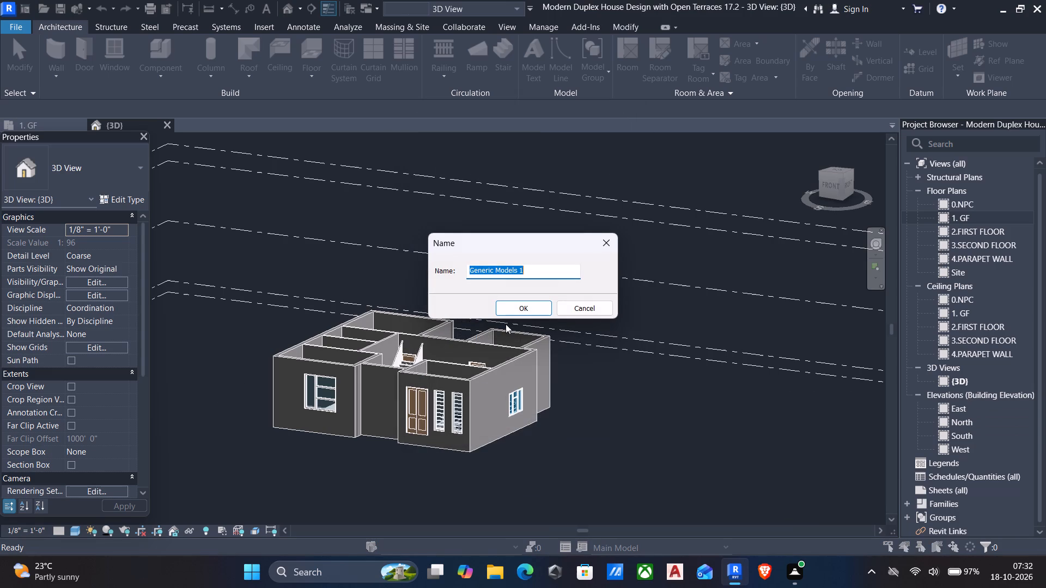
pyautogui.click(510, 314)
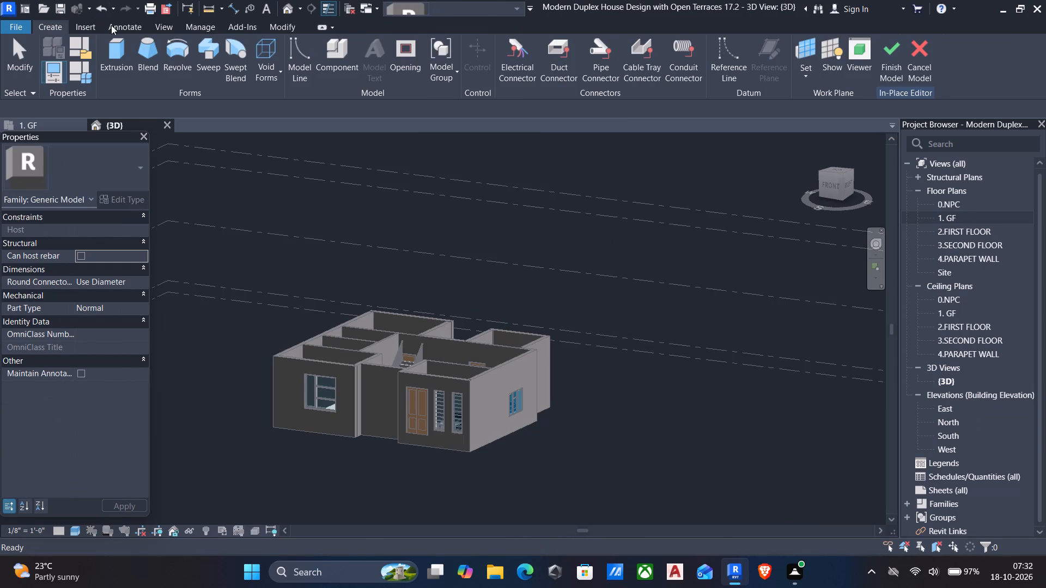
# Start an extrusion and try to sketch a rectangle on a work plane picked at the top of the front 9" bedroom wall.
pyautogui.click(118, 50)
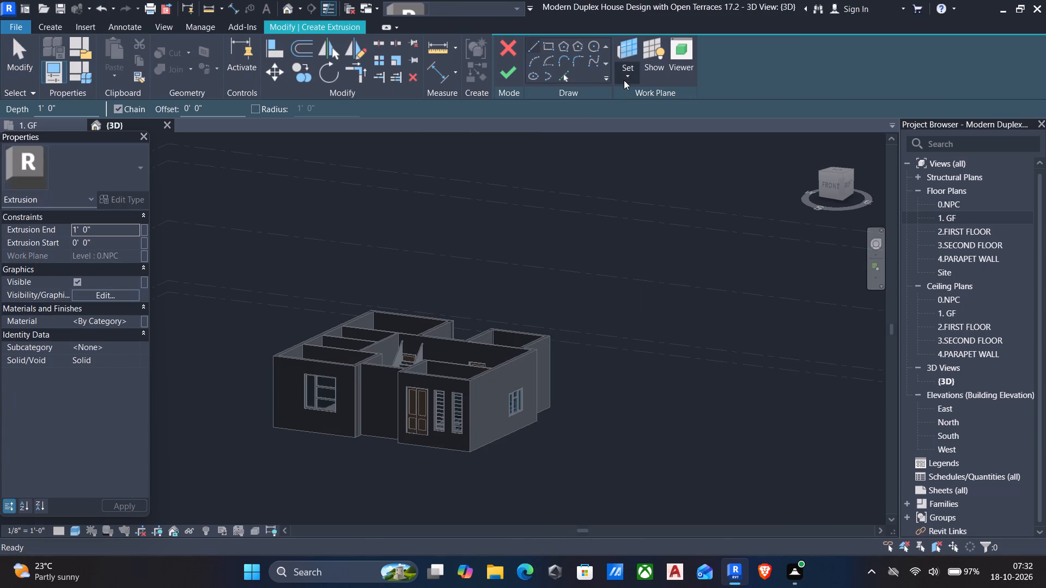
pyautogui.click(624, 80)
pyautogui.click(646, 121)
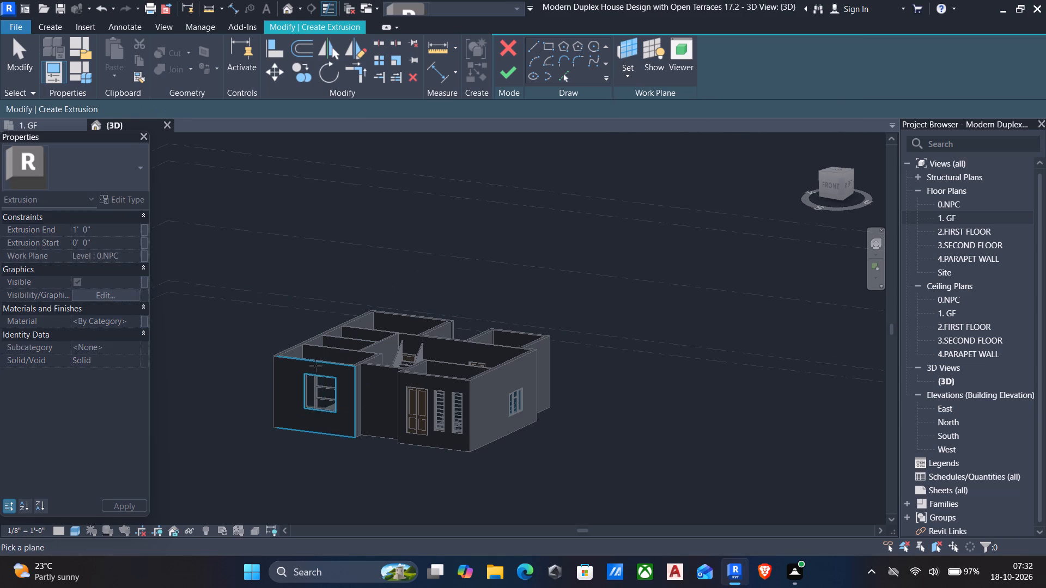
pyautogui.click(283, 357)
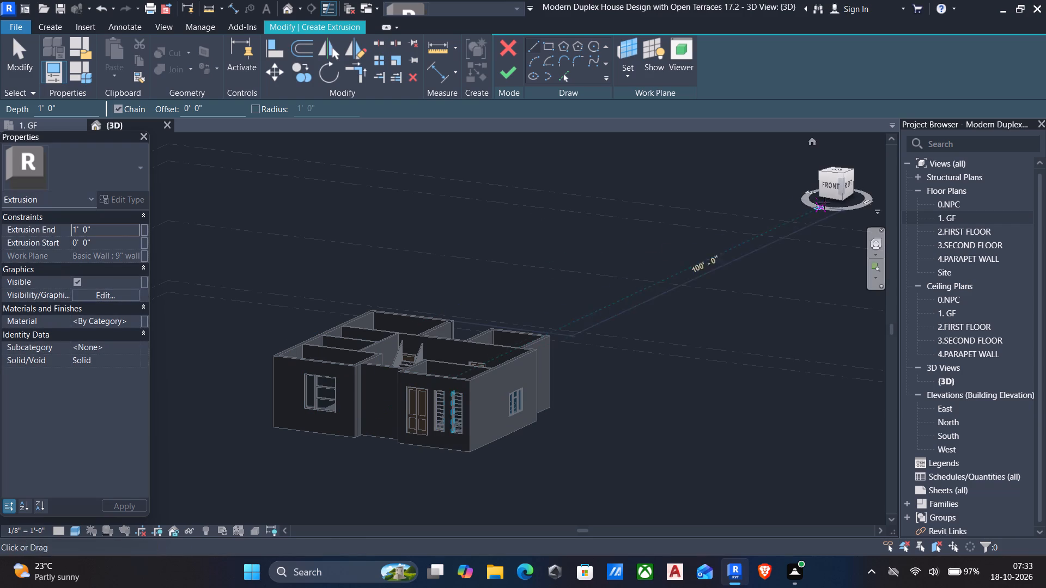
pyautogui.click(832, 183)
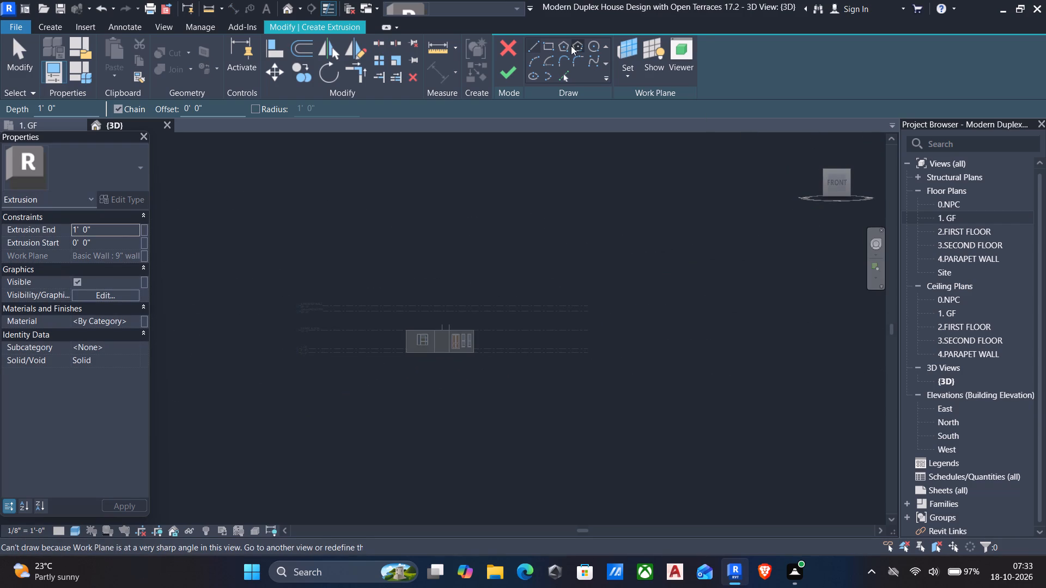
pyautogui.click(548, 47)
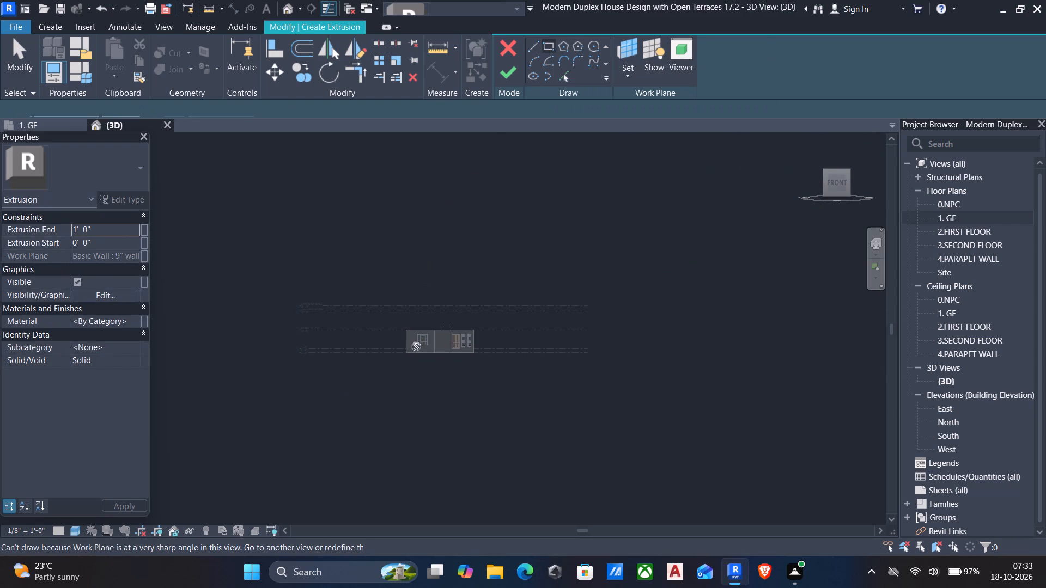
pyautogui.scroll(7, 416, 352)
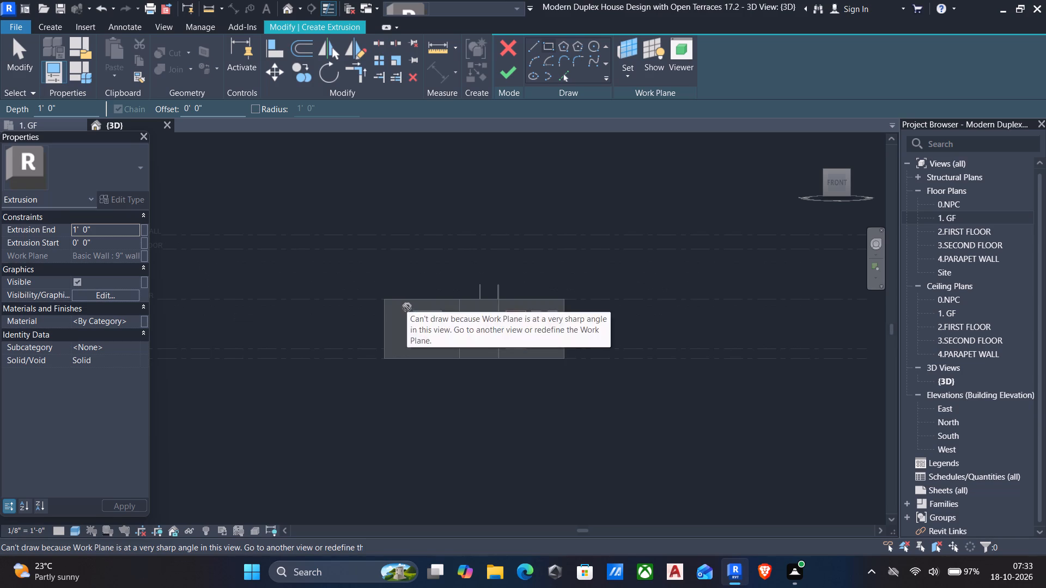
pyautogui.keyDown('shift'); pyautogui.moveTo(402, 320); pyautogui.dragTo(387, 336, button='middle'); pyautogui.keyUp('shift')
pyautogui.scroll(5, 429, 361)
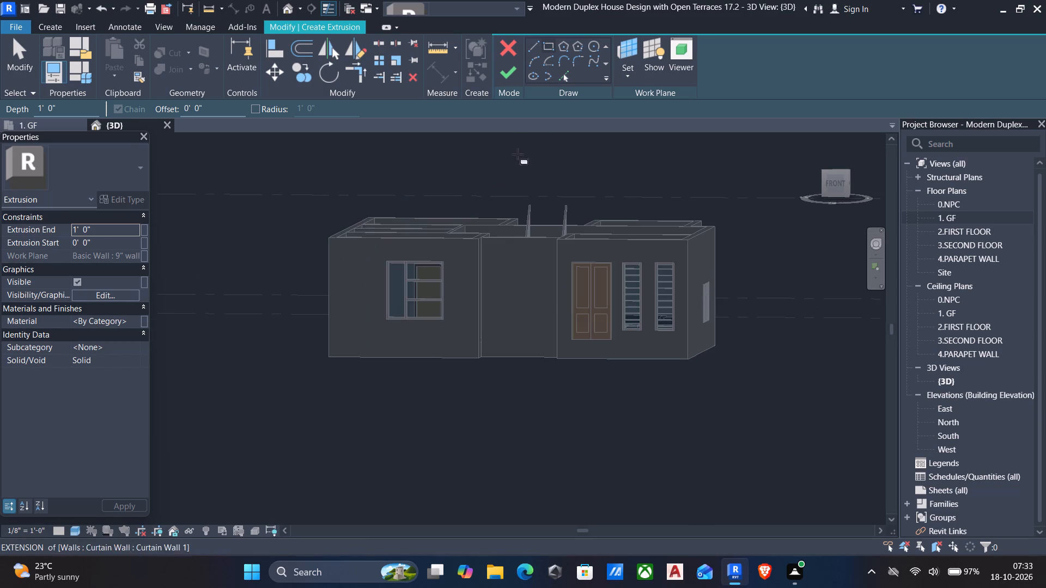
# Set the extrusion's work plane to the outer face of the front 9" bedroom wall, checking it with the work plane display.
pyautogui.click(646, 50)
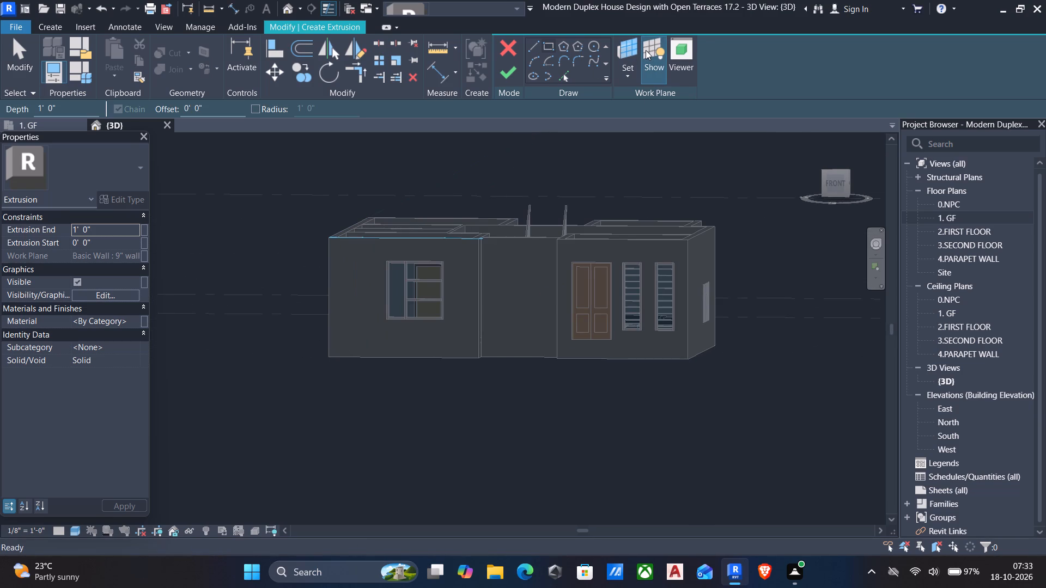
pyautogui.click(621, 71)
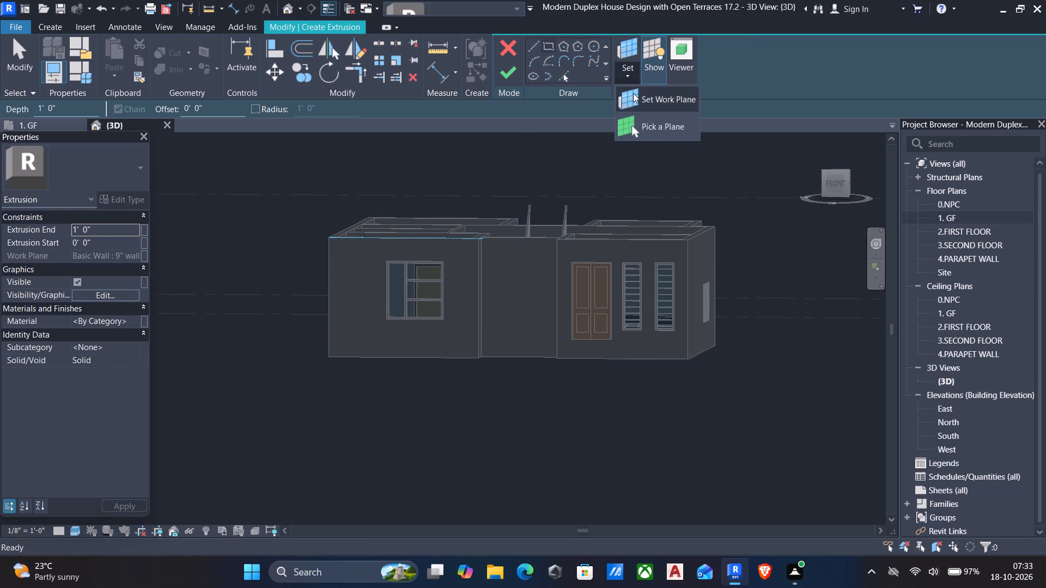
pyautogui.click(653, 121)
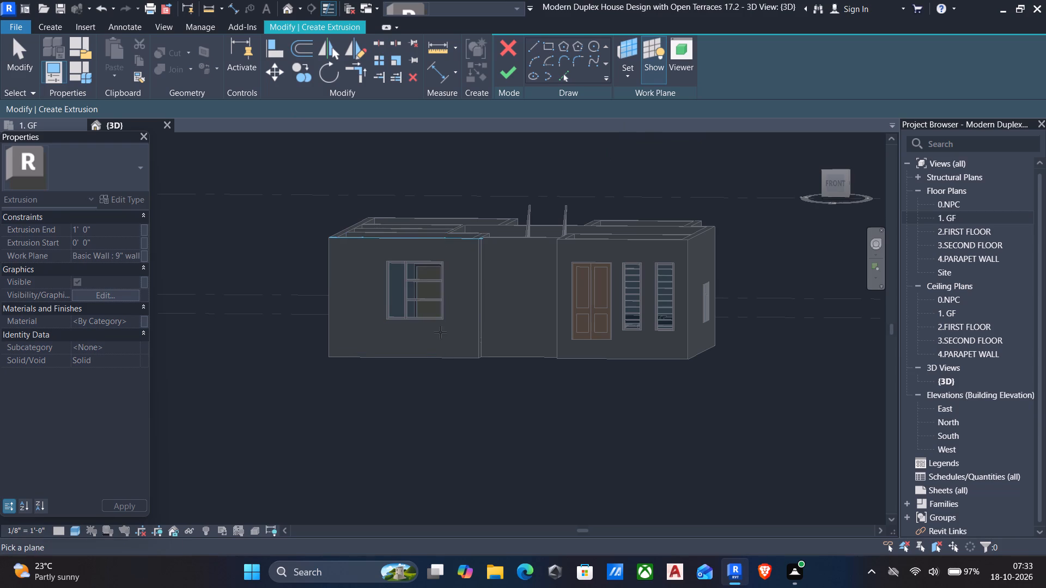
pyautogui.click(453, 358)
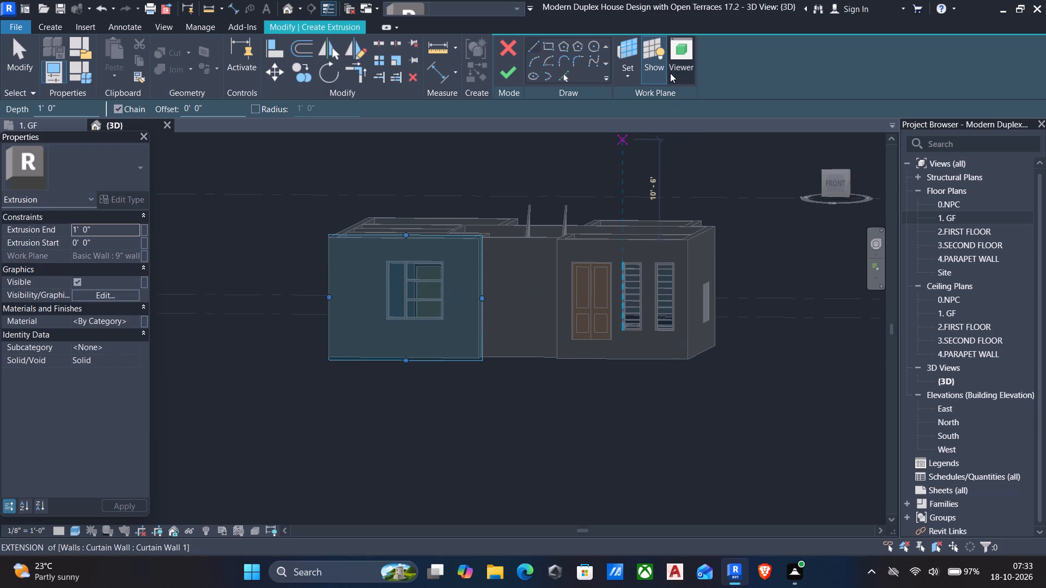
pyautogui.click(651, 51)
# Sketch a rectangle about 15'-8" wide and 8'-5" high on the front bedroom wall, starting at the wall's base corner.
pyautogui.click(548, 42)
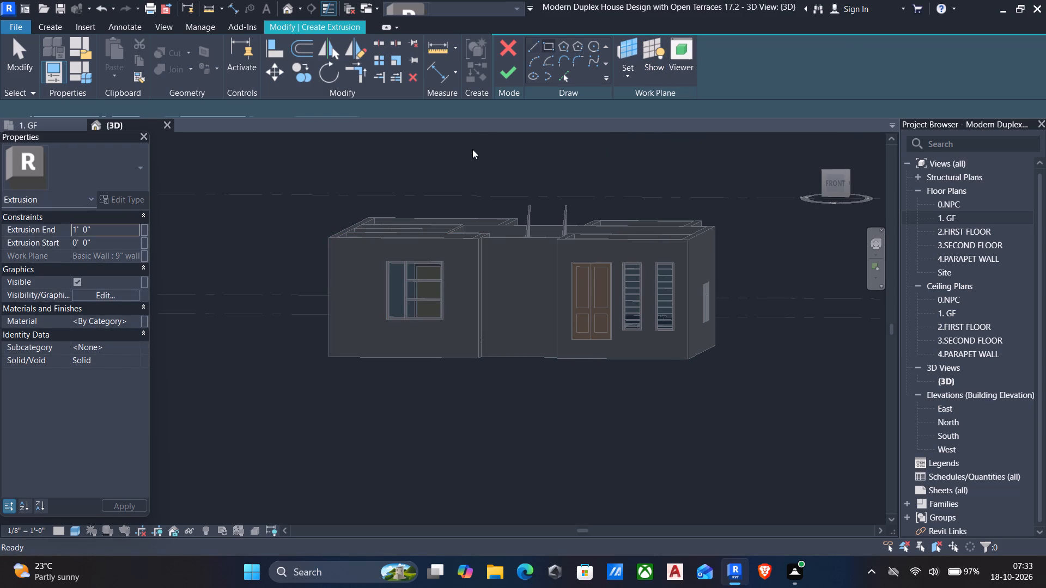
pyautogui.click(844, 189)
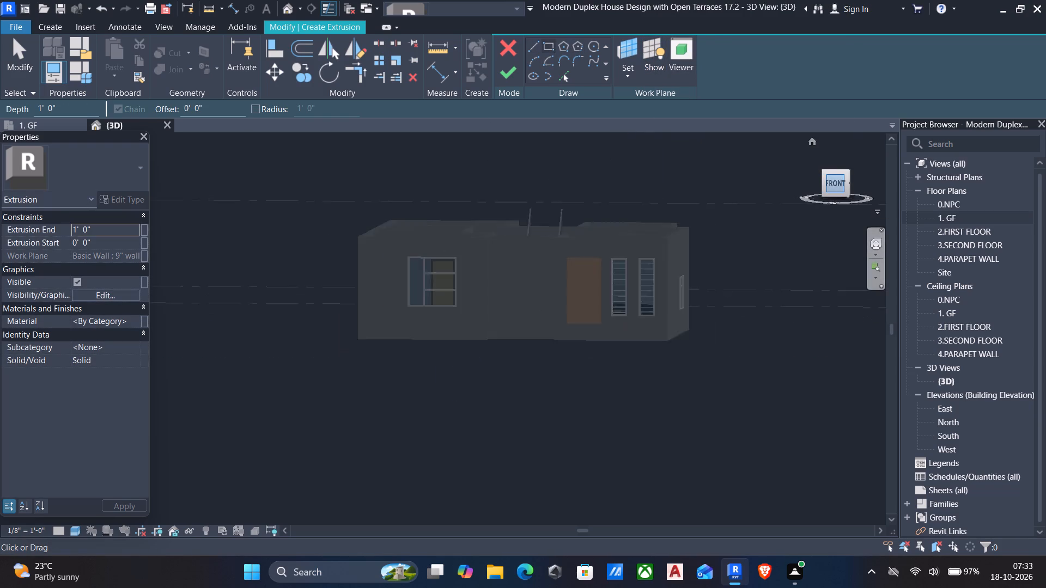
pyautogui.scroll(4, 391, 317)
pyautogui.scroll(4, 369, 395)
pyautogui.scroll(4, 485, 351)
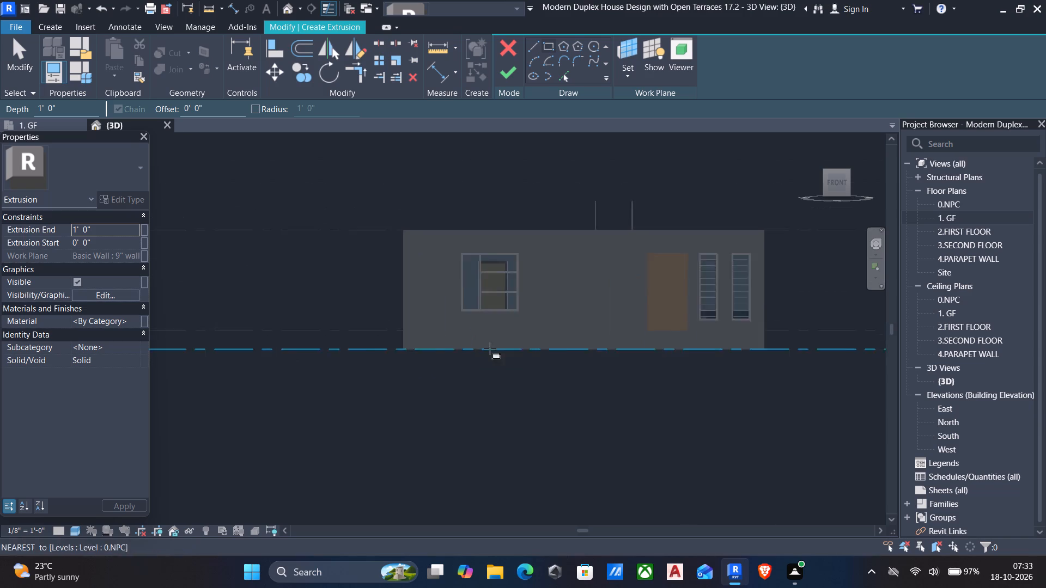
pyautogui.scroll(2, 490, 348)
pyautogui.scroll(4, 400, 247)
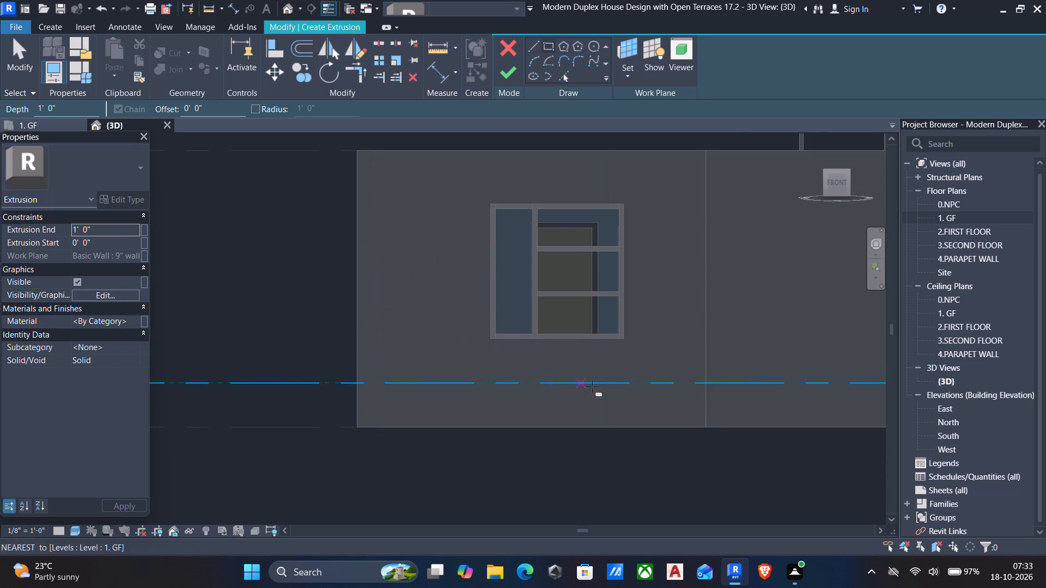
pyautogui.click(707, 428)
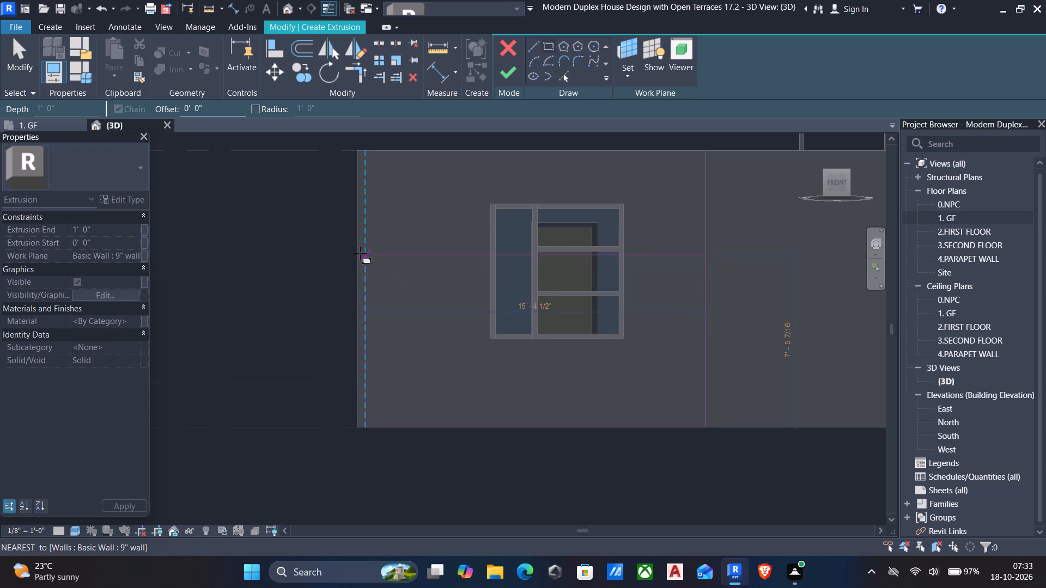
pyautogui.click(355, 242)
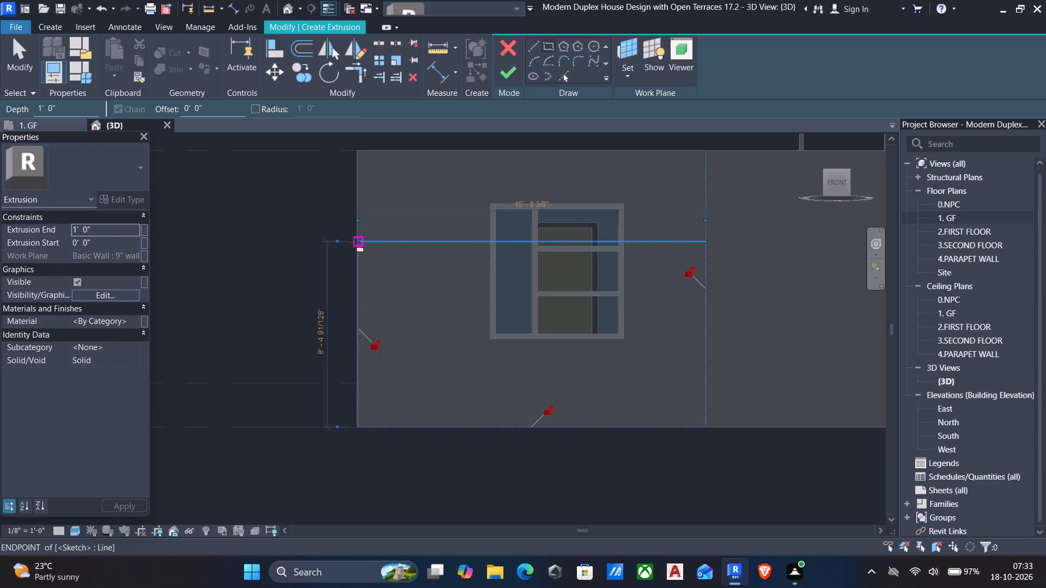
pyautogui.press('Escape')
# Sketch a second rectangle about 6'-0" by 4'-5" over the window, from the first rectangle's top line to the window's bottom corner.
pyautogui.click(547, 44)
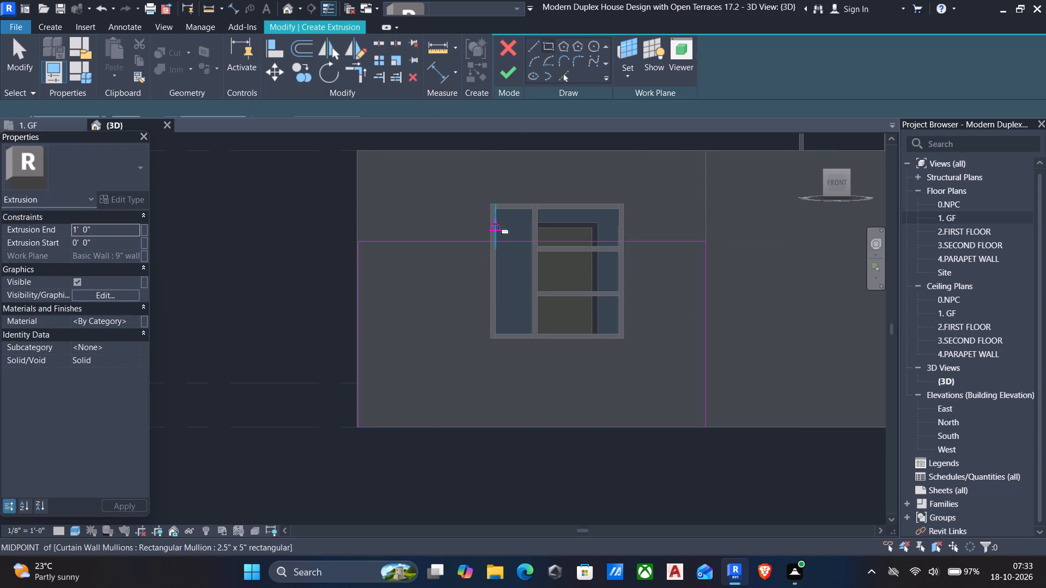
pyautogui.click(491, 242)
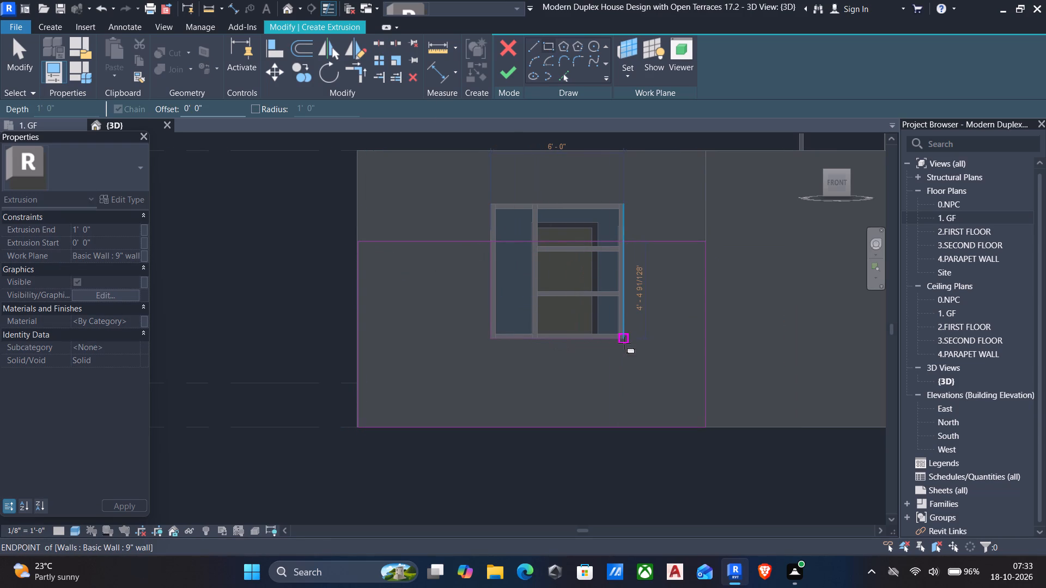
pyautogui.click(624, 343)
pyautogui.press('Escape')
pyautogui.press('Escape')
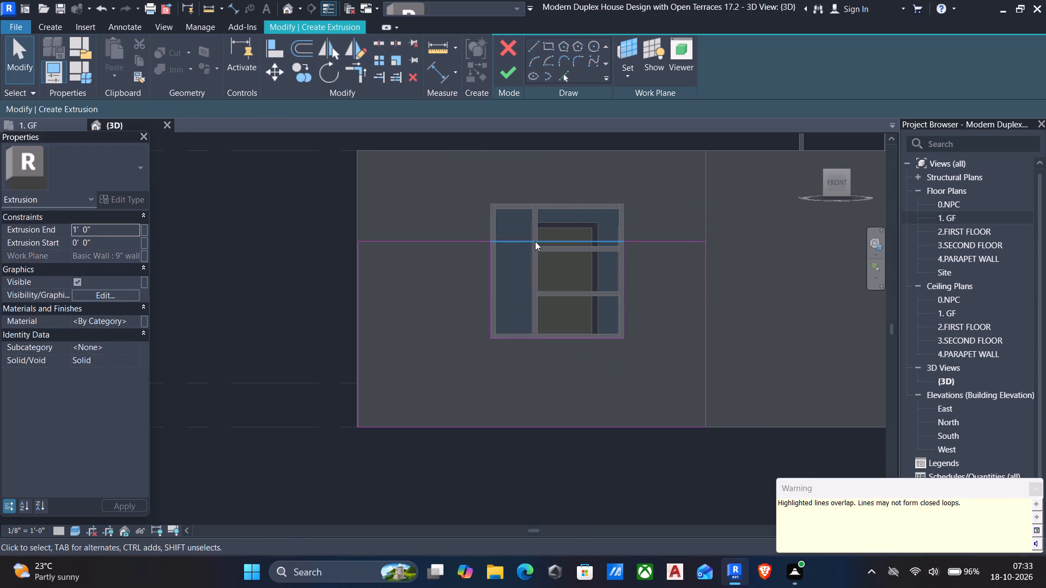
# Delete the window rectangle's overlapping top line, split the wall rectangle's top line and trim both parts to the window's sides.
pyautogui.click(535, 241)
pyautogui.press('Delete')
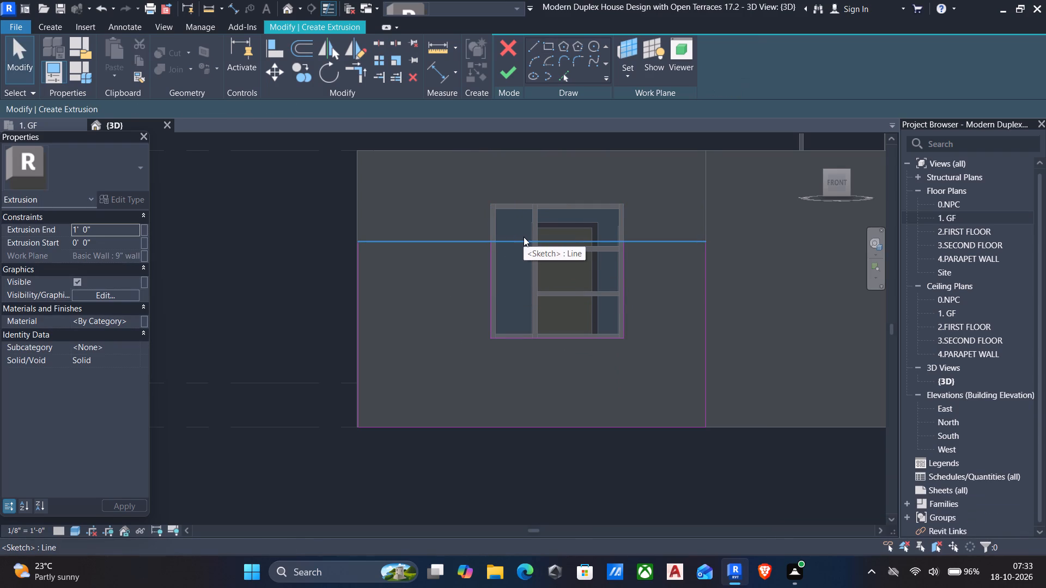
pyautogui.write('sl')
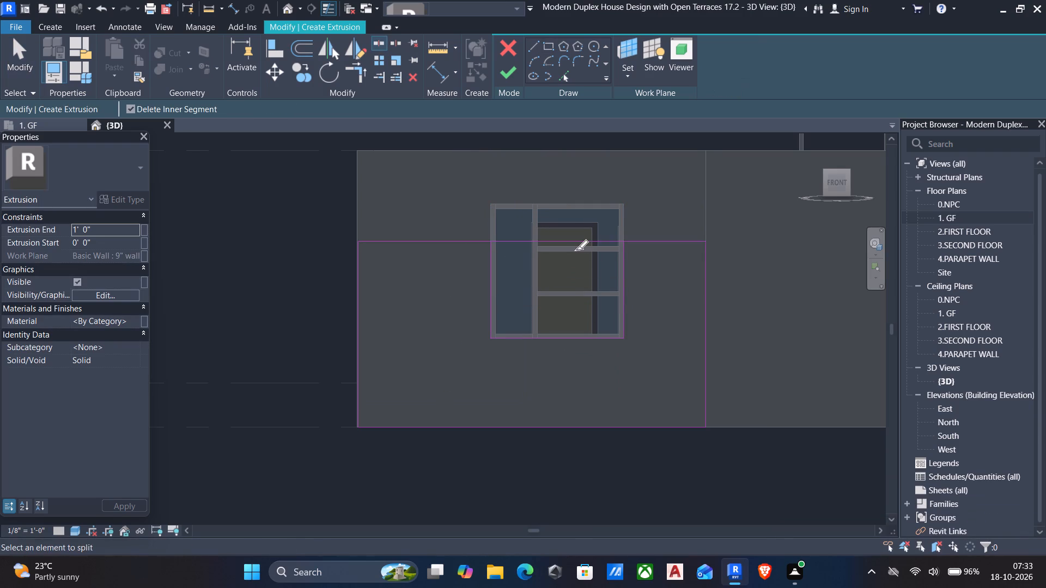
pyautogui.click(576, 238)
pyautogui.press('Escape')
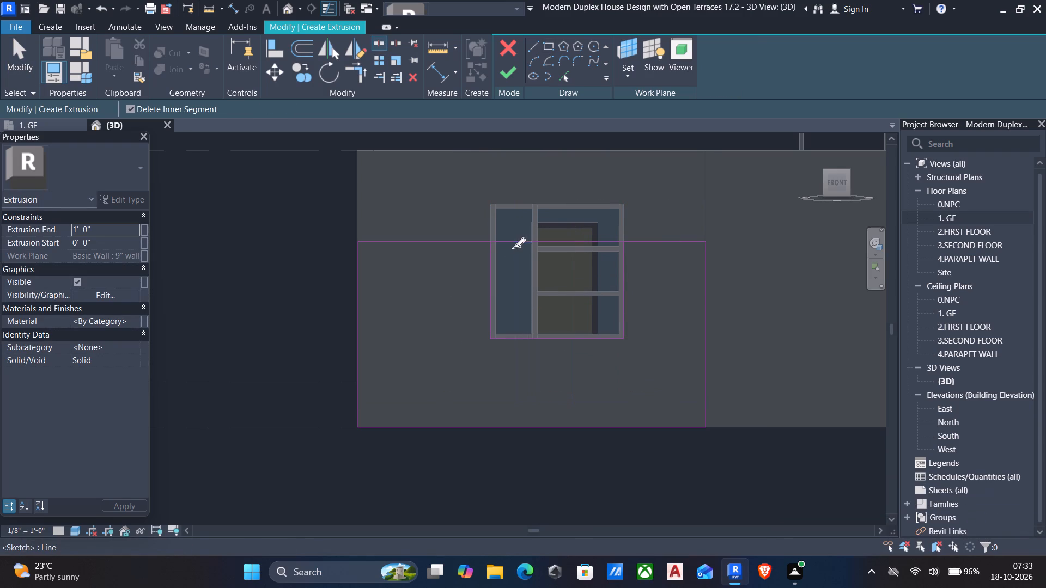
pyautogui.press('Escape')
pyautogui.write('tr')
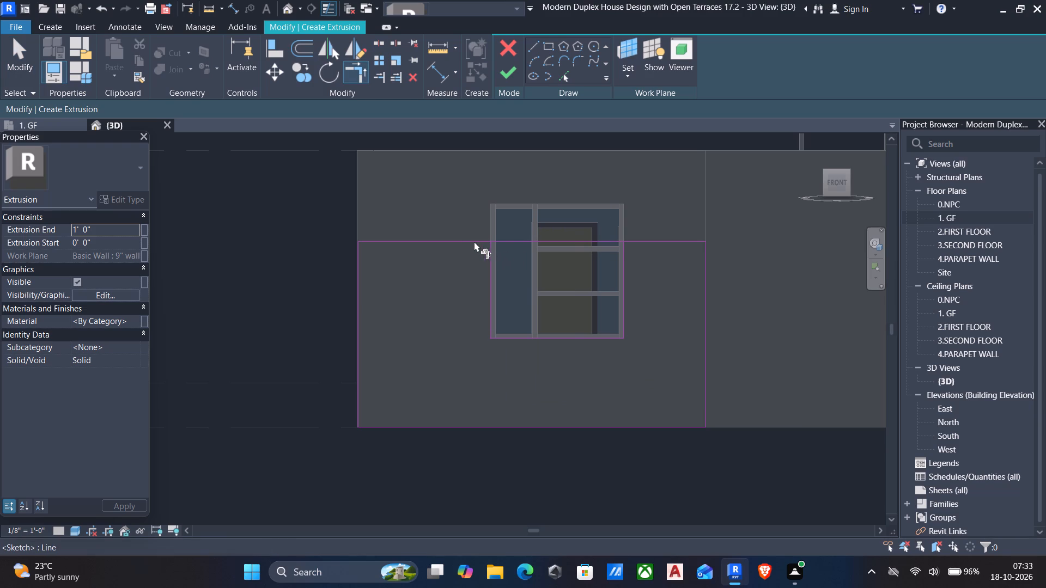
pyautogui.click(466, 238)
pyautogui.click(494, 259)
pyautogui.click(654, 244)
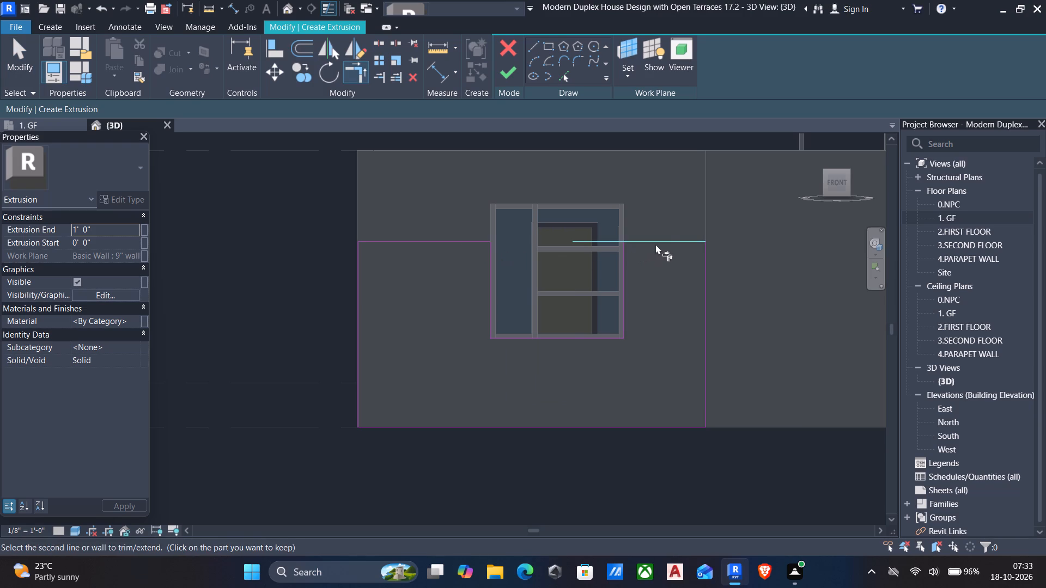
pyautogui.click(627, 268)
# Finish the extrusion sketch around the window and set its Extrusion End to 0.1".
pyautogui.scroll(-4, 624, 307)
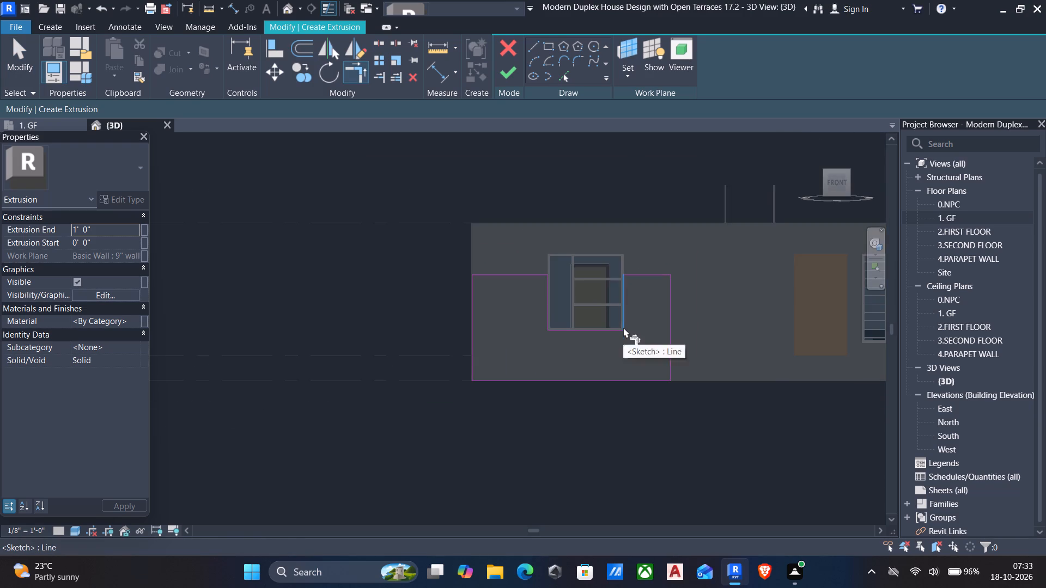
pyautogui.moveTo(610, 336); pyautogui.dragTo(509, 369, button='middle')
pyautogui.scroll(-2, 504, 371)
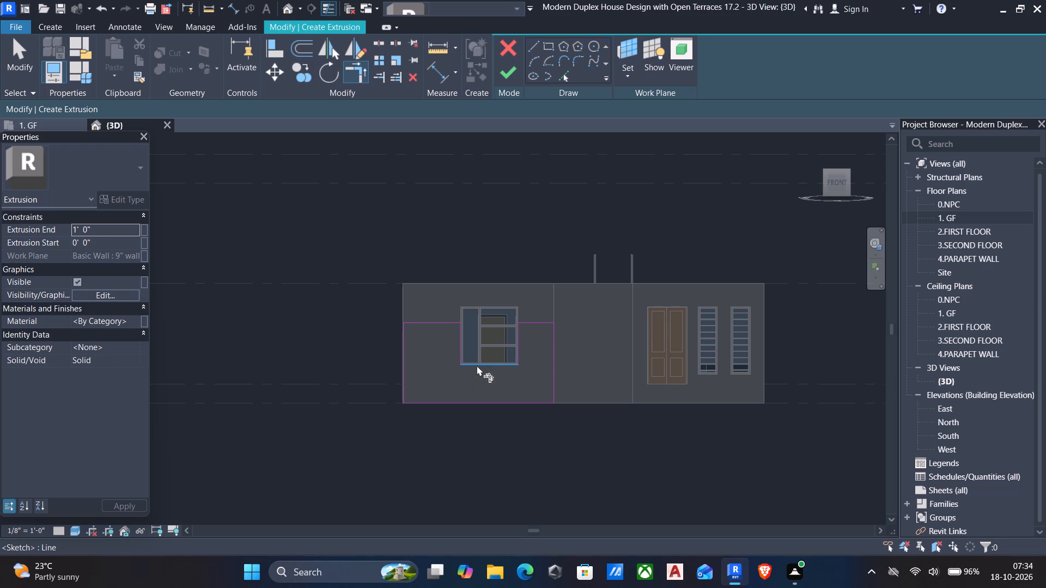
pyautogui.moveTo(549, 379); pyautogui.dragTo(515, 405, button='middle')
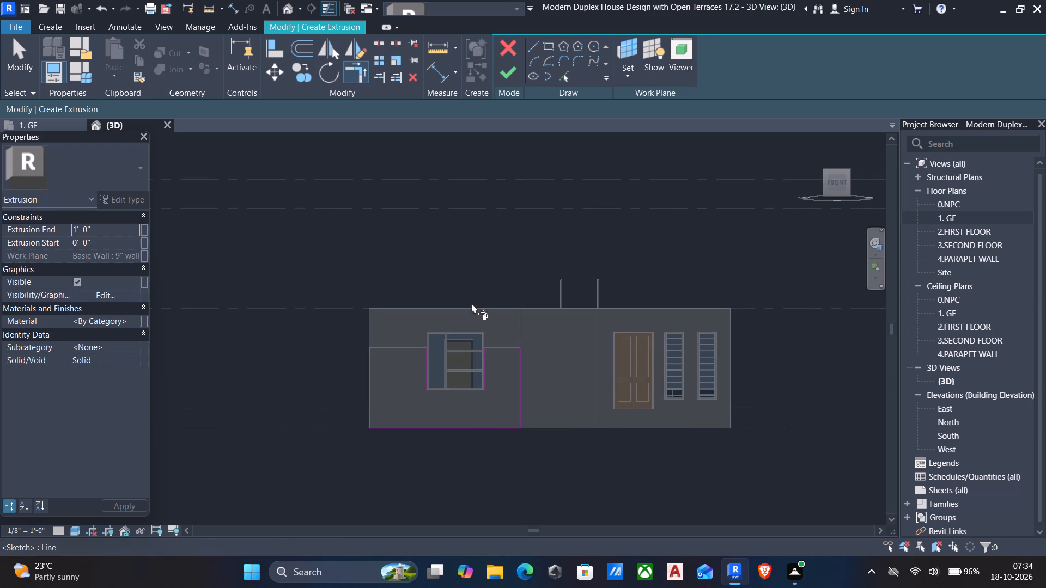
pyautogui.click(512, 71)
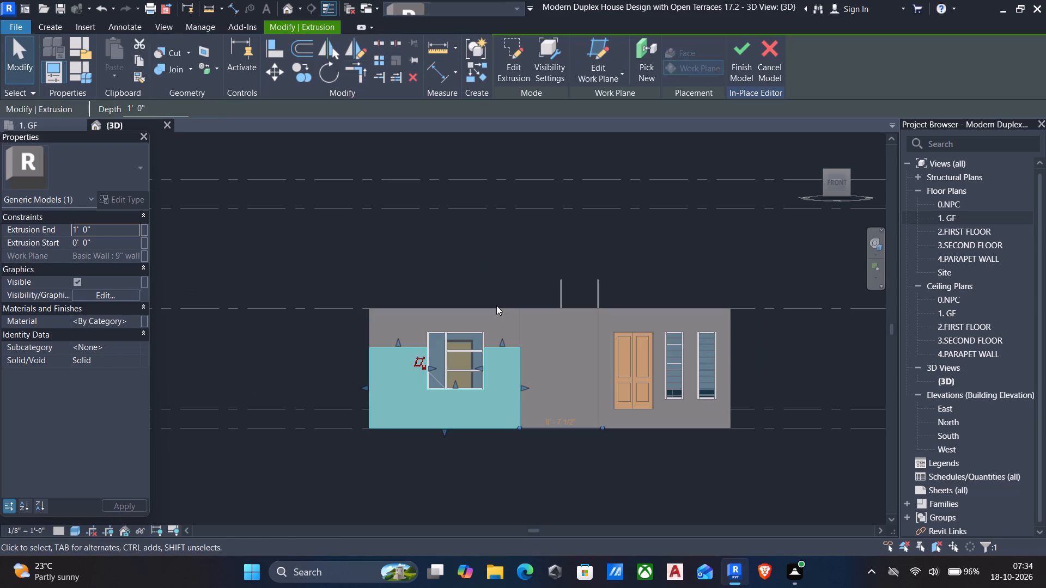
pyautogui.click(122, 228)
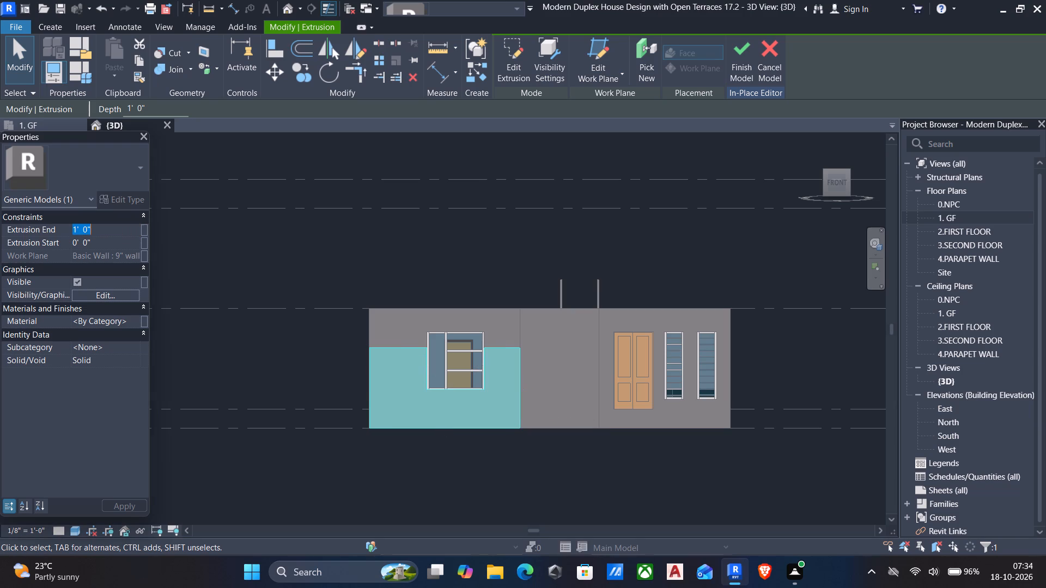
pyautogui.write('0.1"')
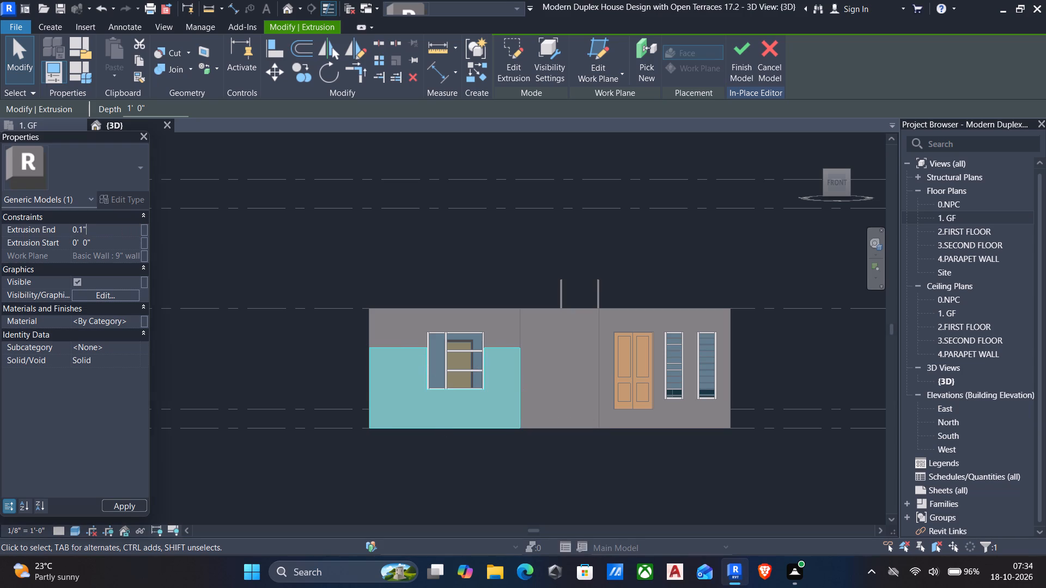
pyautogui.press('Return')
pyautogui.press('Escape')
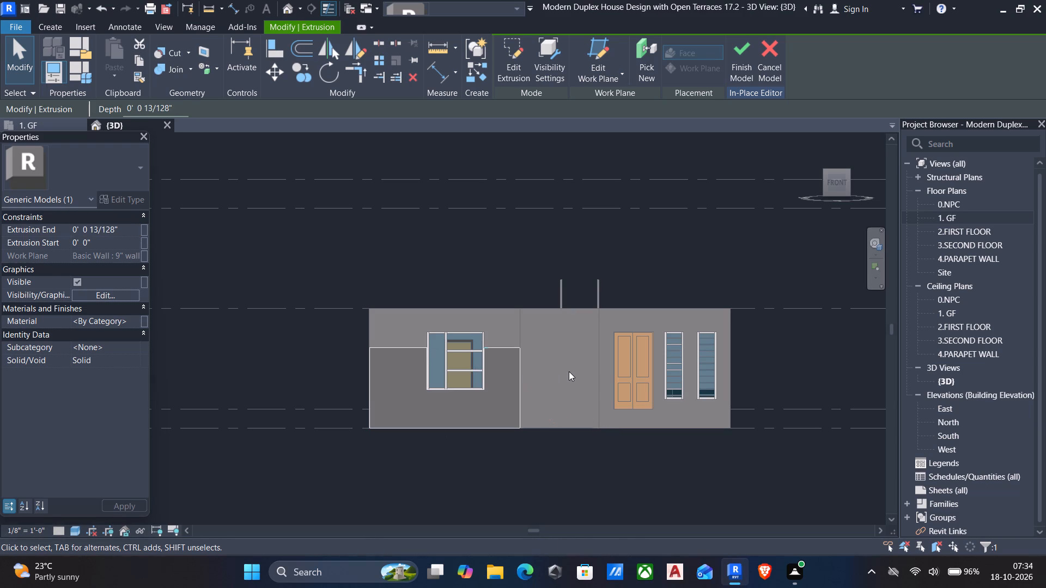
# Start another solid extrusion and pick the outer face of the front 9" wall with the entry door as its work plane.
pyautogui.moveTo(549, 396); pyautogui.dragTo(539, 501, button='middle')
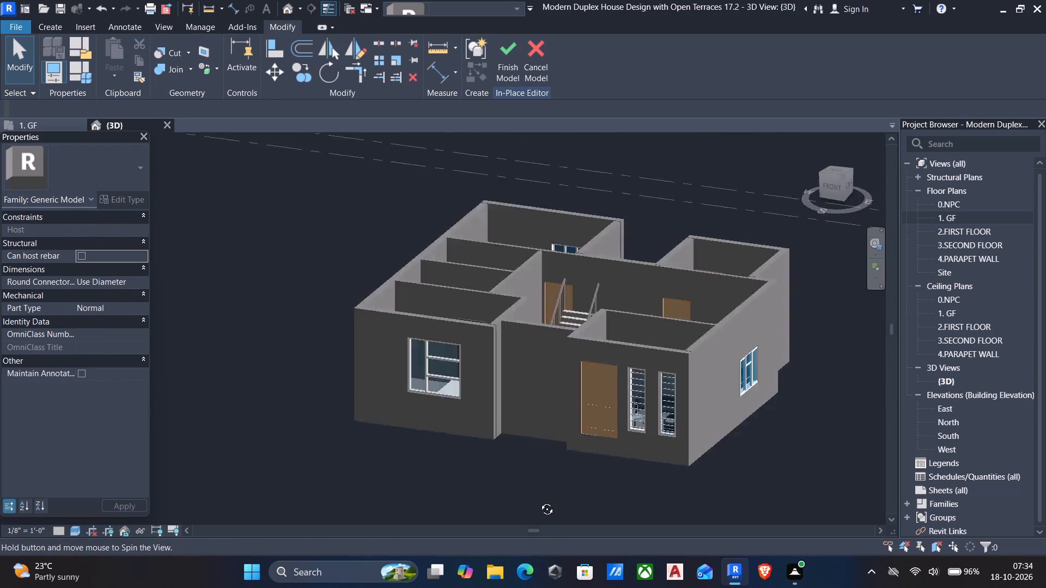
pyautogui.moveTo(539, 501); pyautogui.dragTo(536, 498, button='middle')
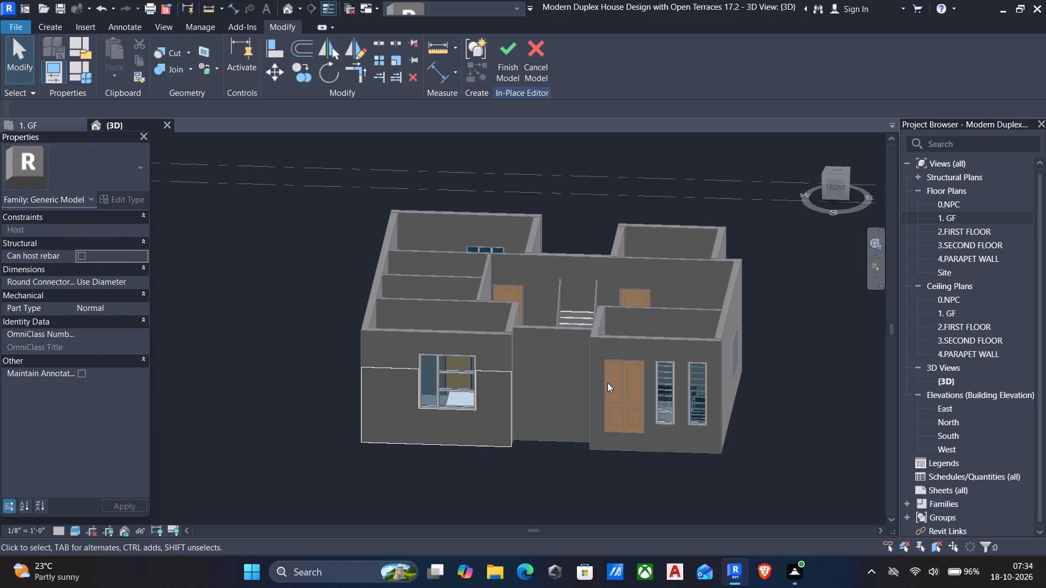
pyautogui.click(502, 373)
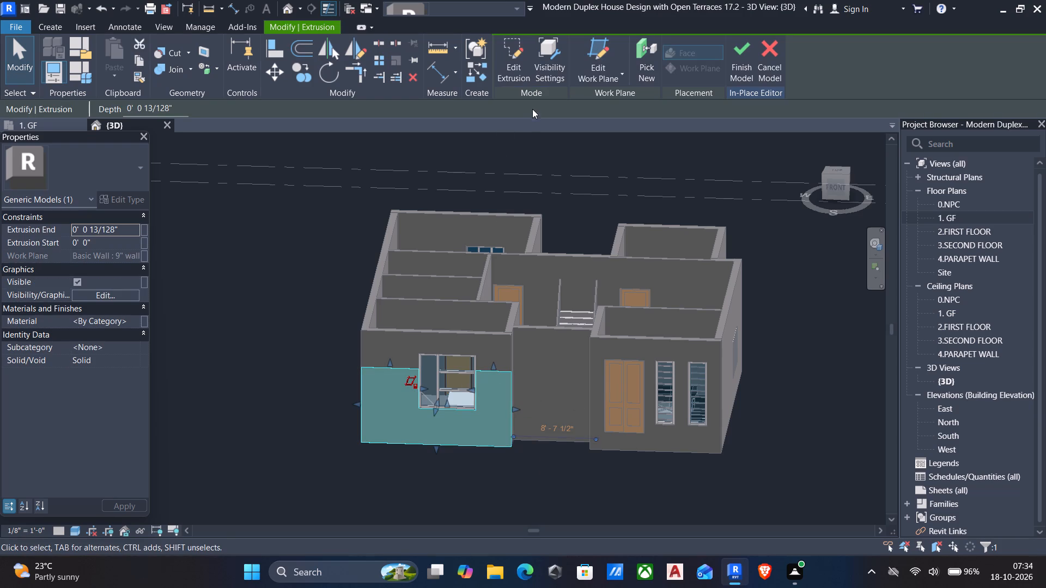
pyautogui.click(53, 22)
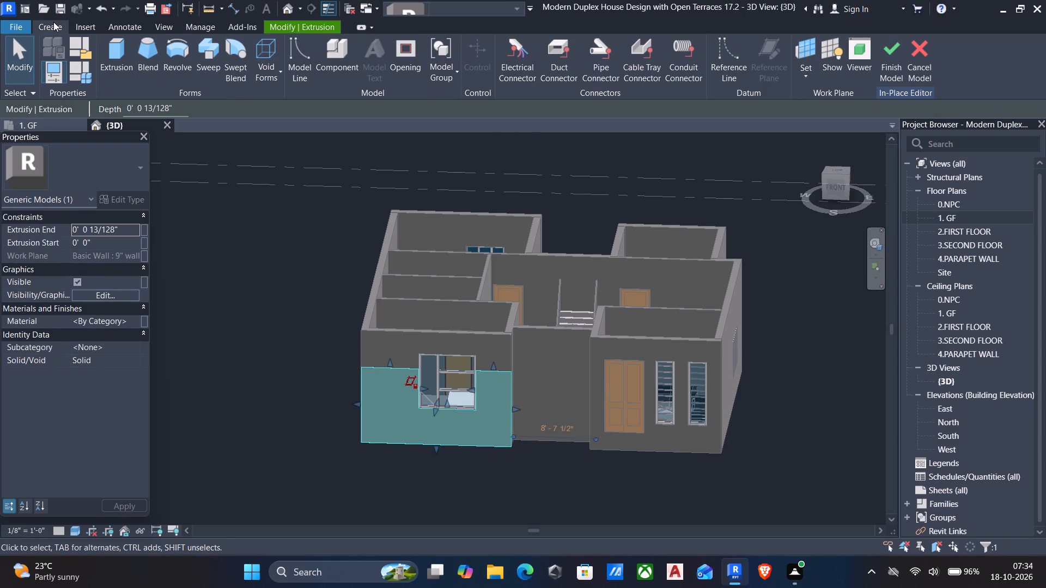
pyautogui.click(120, 50)
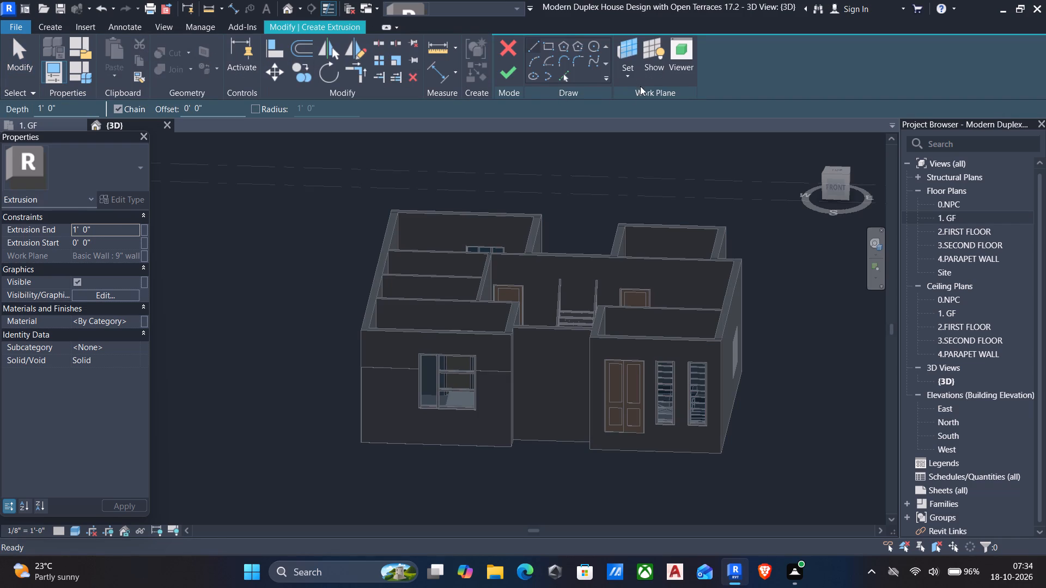
pyautogui.click(627, 72)
pyautogui.click(650, 122)
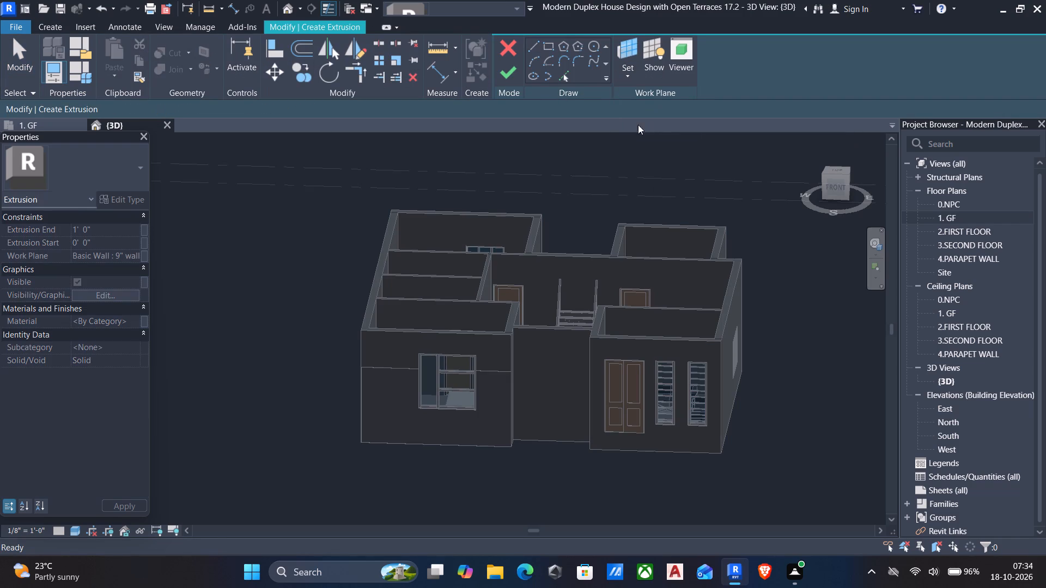
pyautogui.click(651, 343)
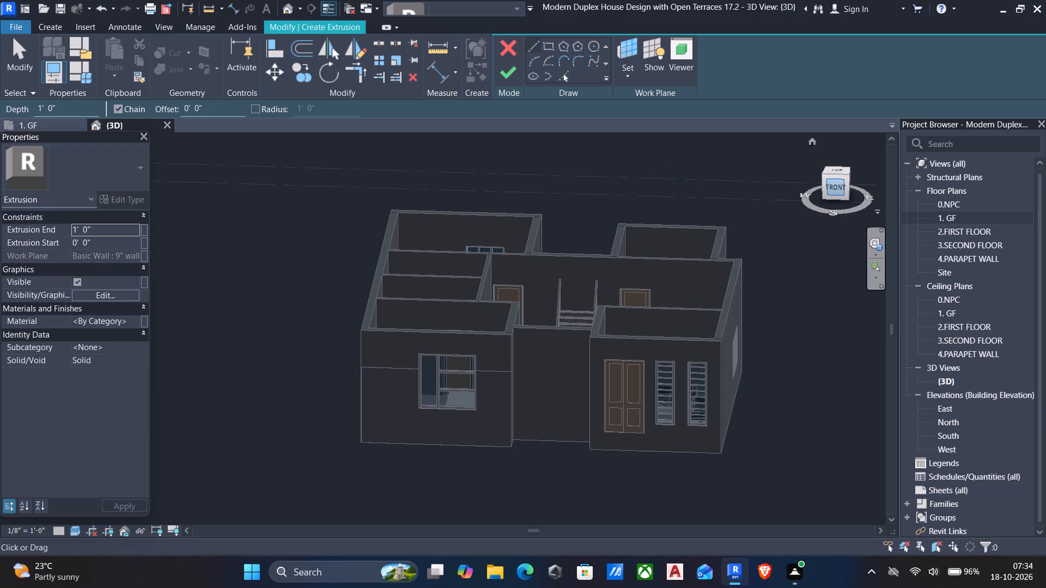
# In the front view, sketch a rectangle about 1 ft wide and 10'-11" high beside the entry door, from the wall's base corner.
pyautogui.click(838, 187)
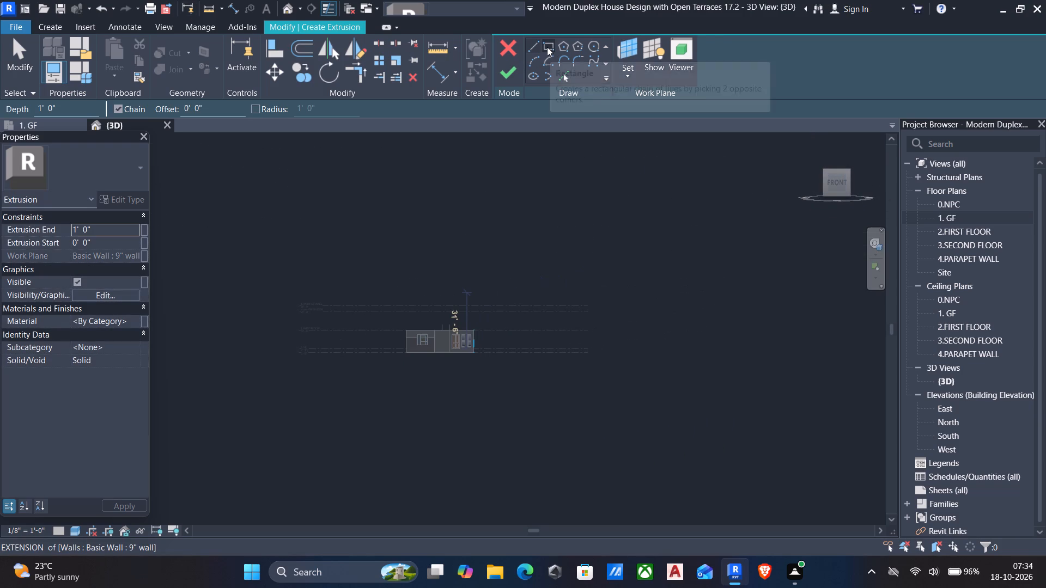
pyautogui.click(547, 47)
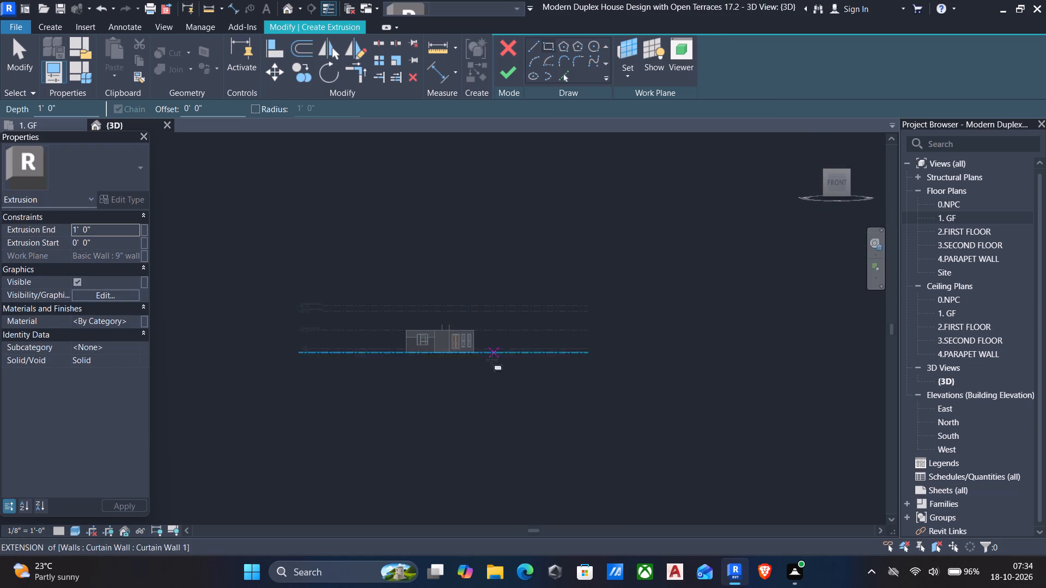
pyautogui.scroll(5, 461, 384)
pyautogui.scroll(5, 458, 288)
pyautogui.scroll(5, 422, 324)
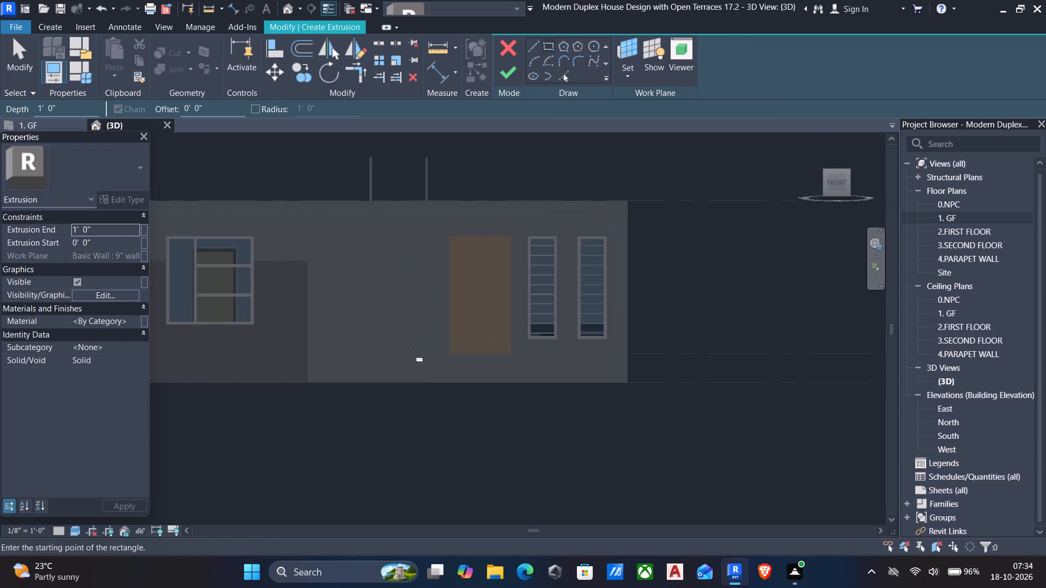
pyautogui.scroll(4, 418, 378)
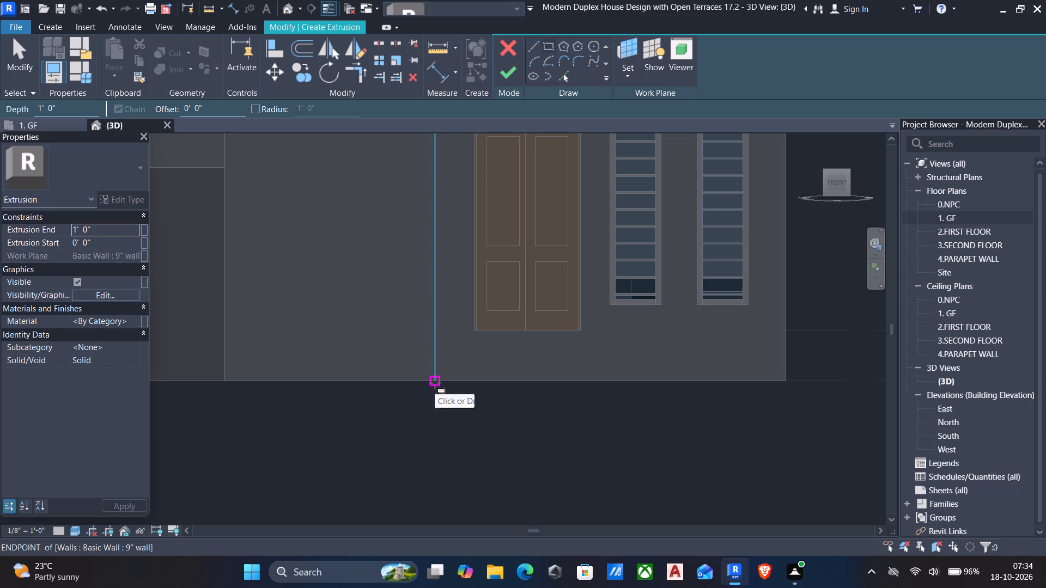
pyautogui.moveTo(435, 377); pyautogui.dragTo(455, 340)
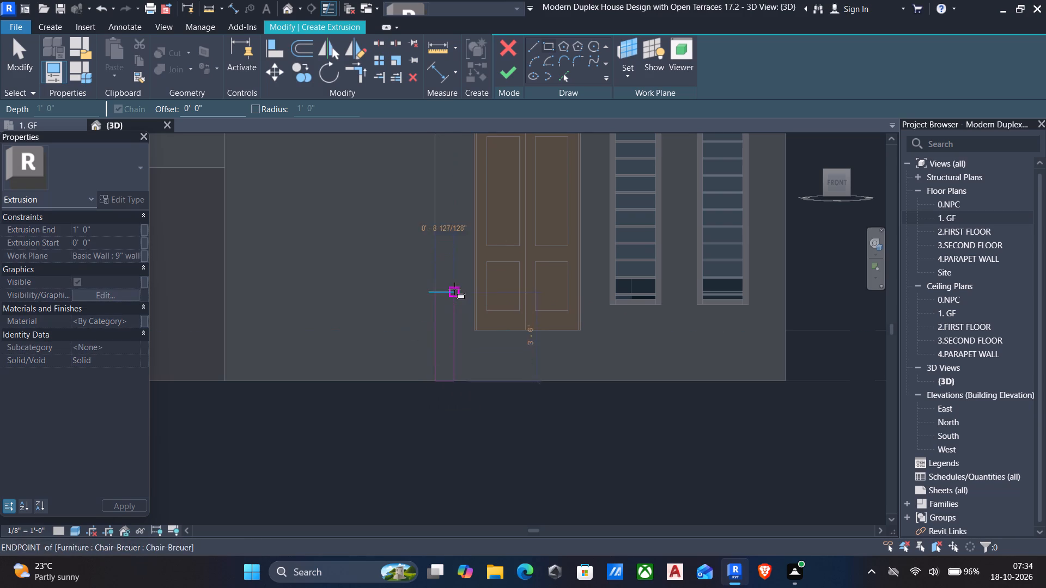
pyautogui.moveTo(456, 277); pyautogui.dragTo(441, 444, button='middle')
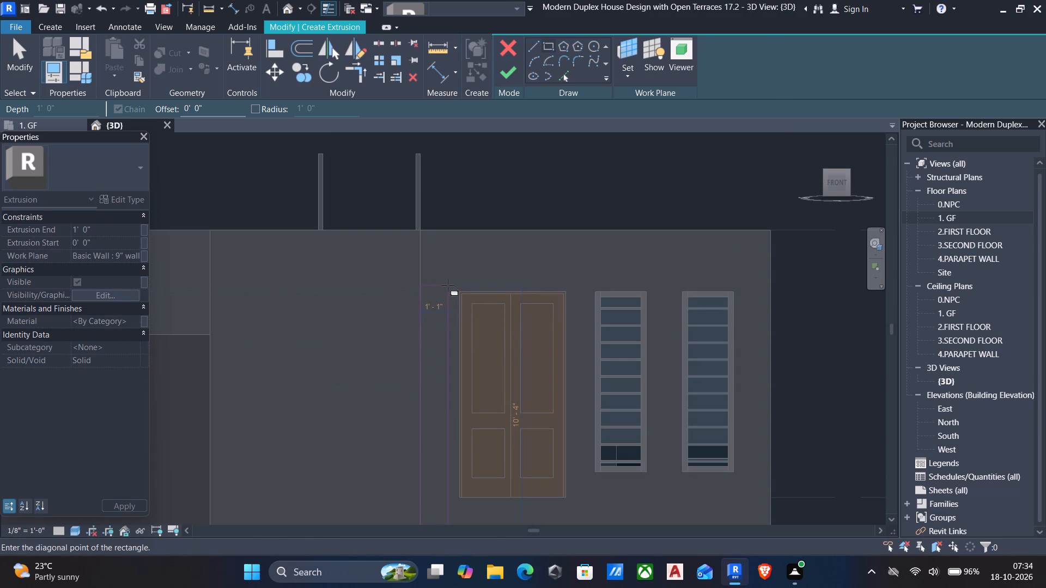
pyautogui.click(446, 269)
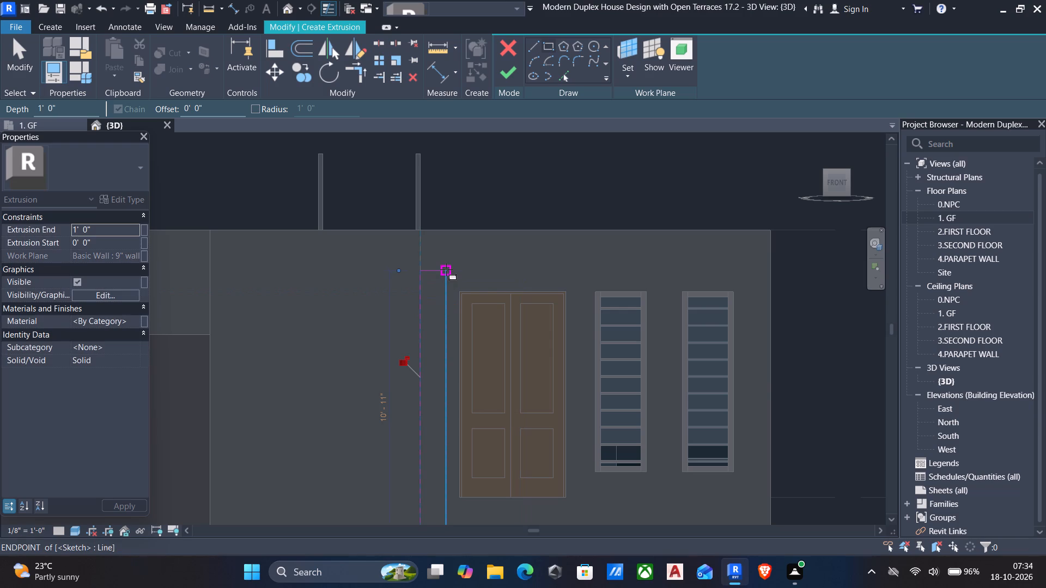
# Set the width of the sketched vertical strip beside the entry door to 9".
pyautogui.press('Escape')
pyautogui.press('Escape')
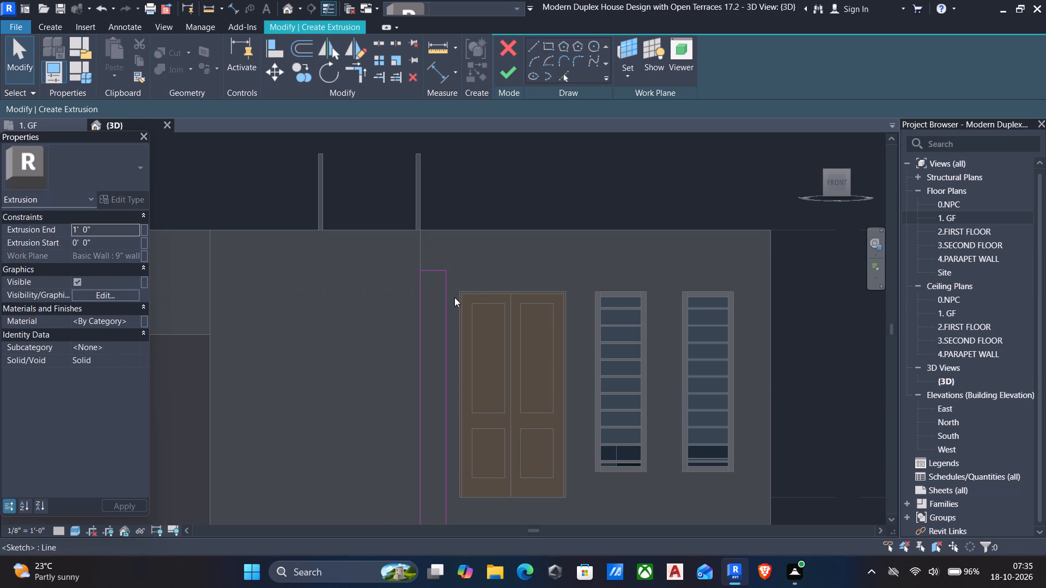
pyautogui.click(449, 304)
pyautogui.scroll(-6, 440, 307)
pyautogui.moveTo(443, 381); pyautogui.dragTo(442, 347, button='middle')
pyautogui.scroll(6, 422, 403)
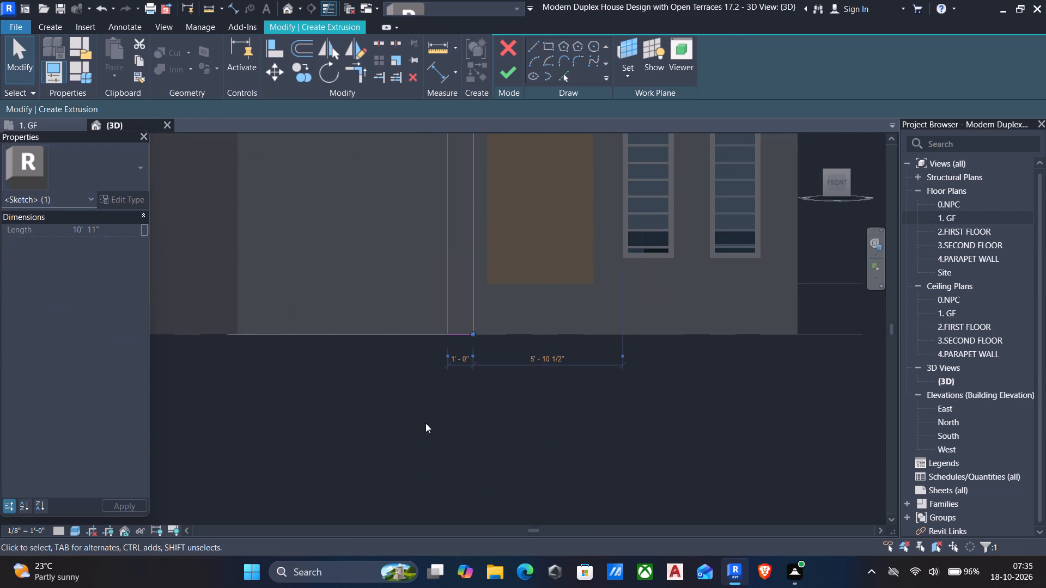
pyautogui.scroll(5, 441, 382)
pyautogui.click(481, 343)
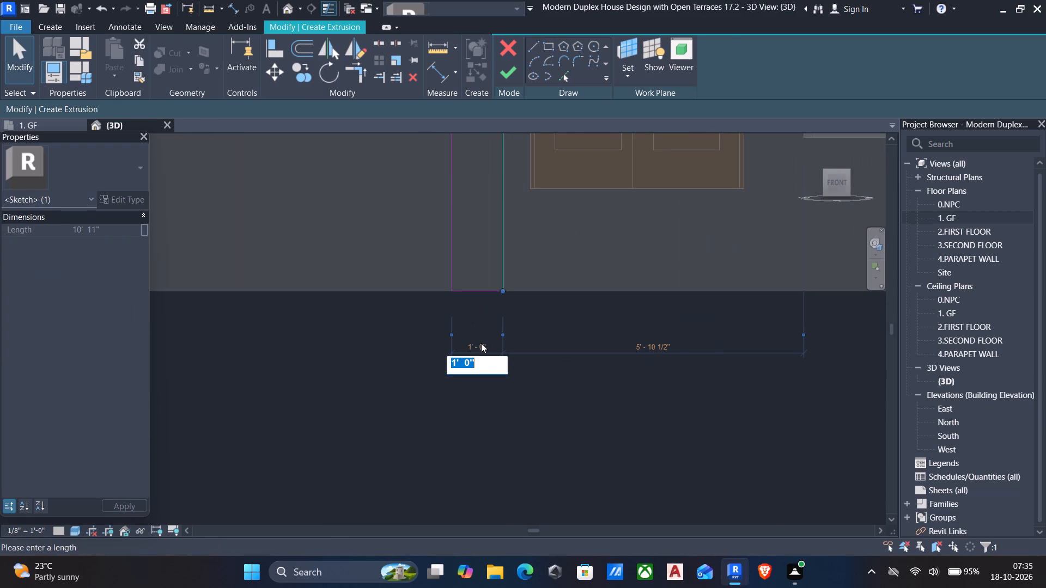
pyautogui.write('9"')
pyautogui.press('Return')
pyautogui.scroll(-5, 430, 353)
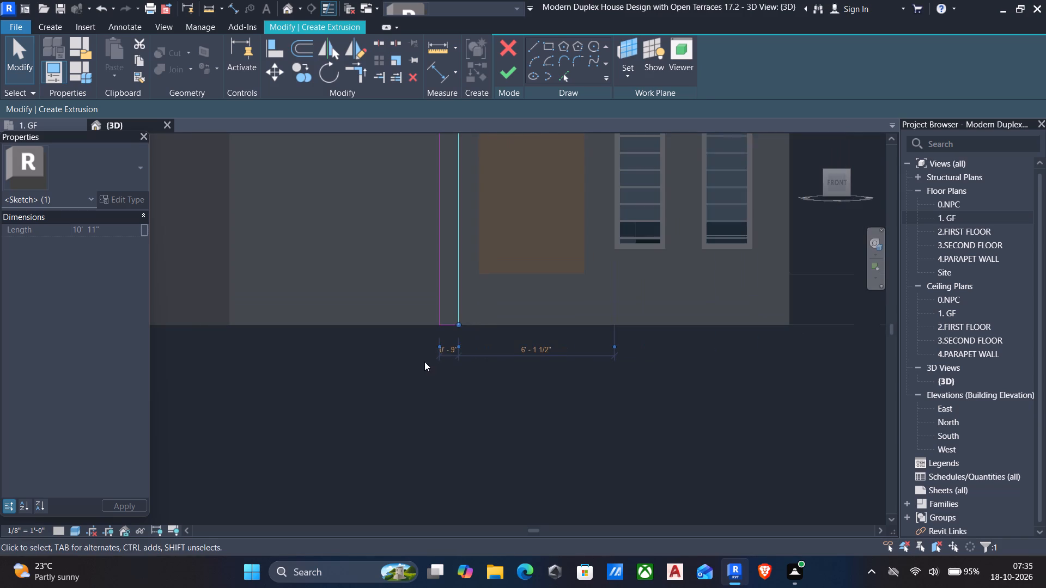
# Delete the short top line of the vertical strip beside the entry door.
pyautogui.moveTo(388, 358); pyautogui.dragTo(376, 463, button='middle')
pyautogui.scroll(-2, 378, 463)
pyautogui.moveTo(370, 262); pyautogui.dragTo(377, 319, button='middle')
pyautogui.press('Escape')
pyautogui.click(432, 278)
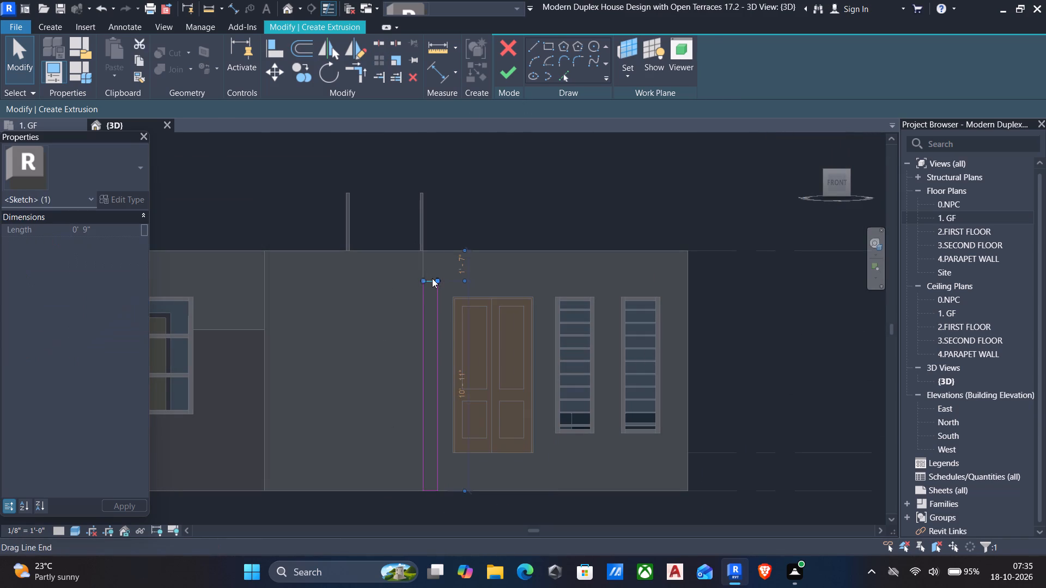
pyautogui.press('Delete')
# Sketch a horizontal rectangle about 17'-2" long and 7" high from the strip's top outer corner, over the door and windows, past the wall's end.
pyautogui.click(546, 47)
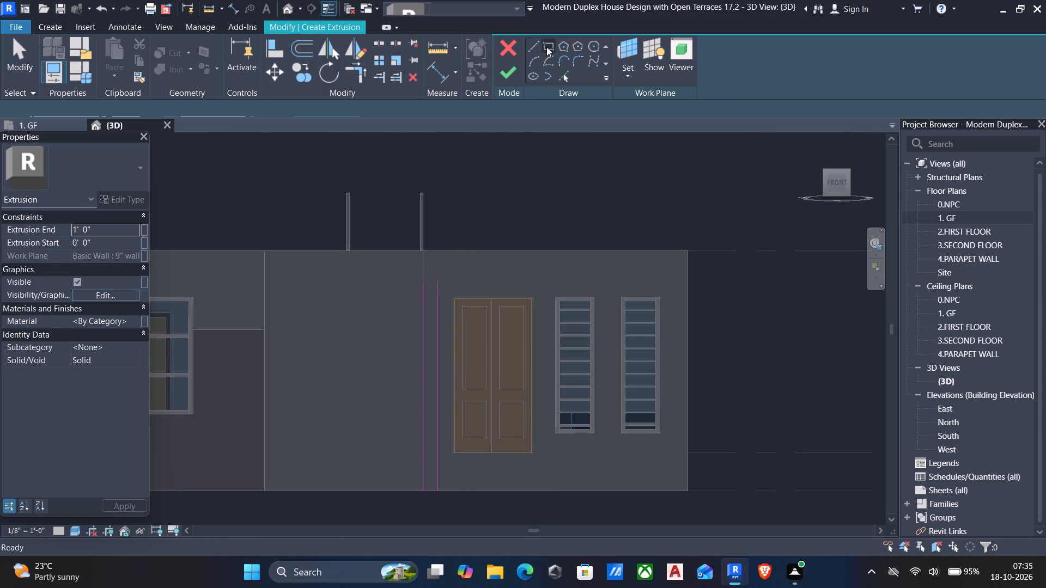
pyautogui.scroll(4, 446, 296)
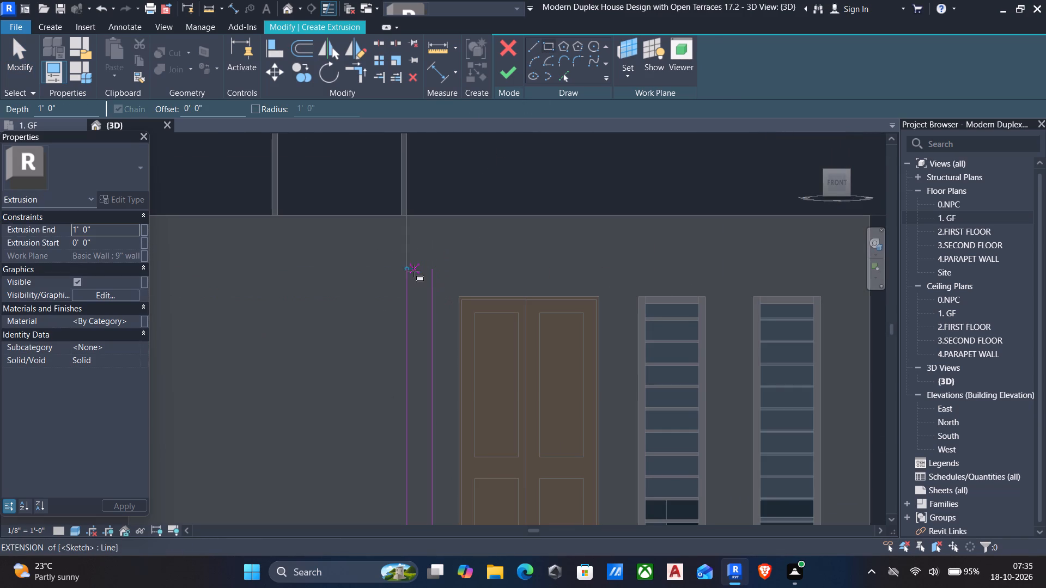
pyautogui.click(413, 271)
pyautogui.moveTo(510, 250); pyautogui.dragTo(439, 256, button='middle')
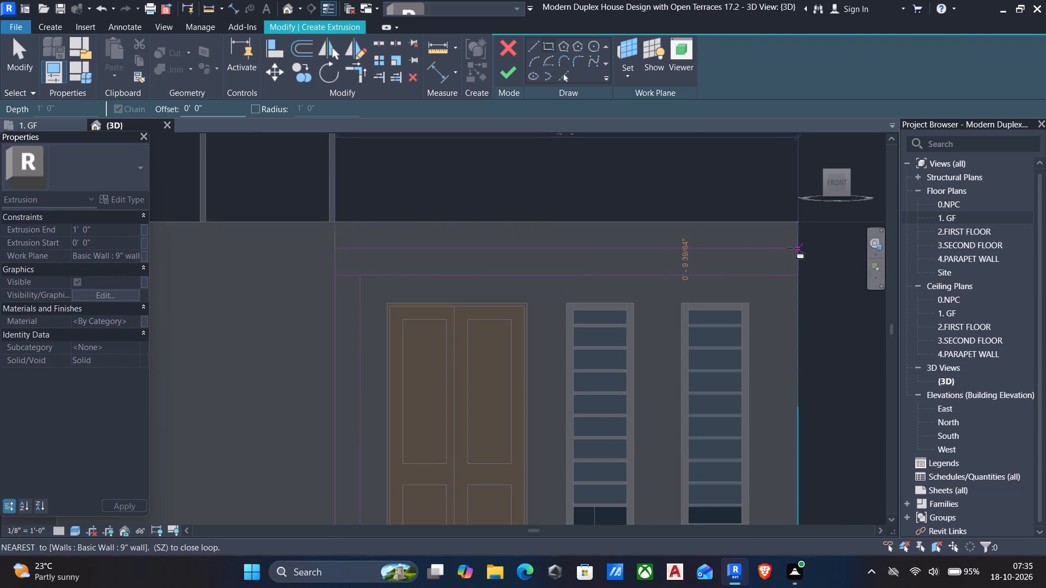
pyautogui.moveTo(792, 256); pyautogui.dragTo(654, 265, button='middle')
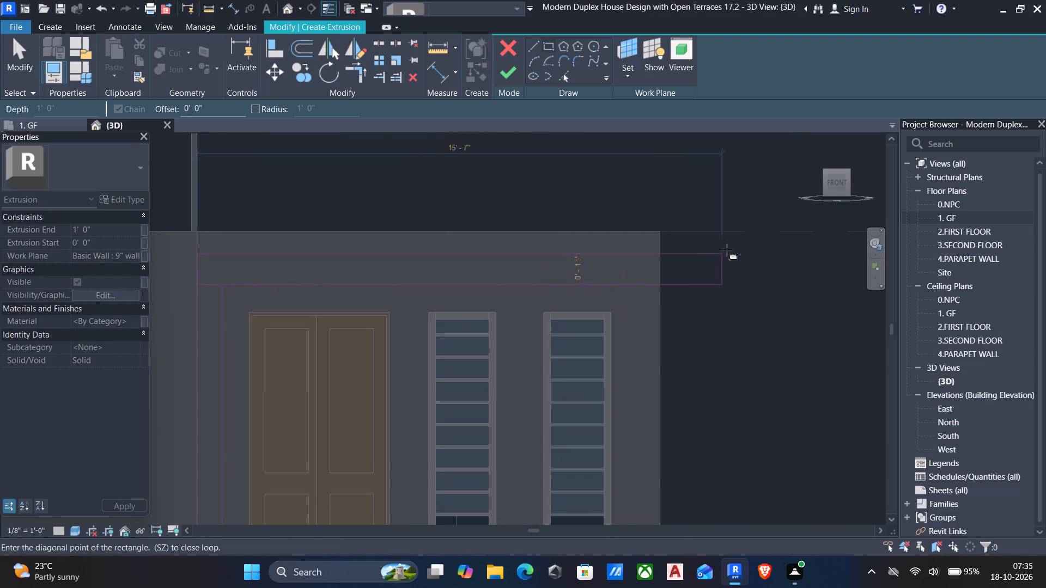
pyautogui.click(775, 265)
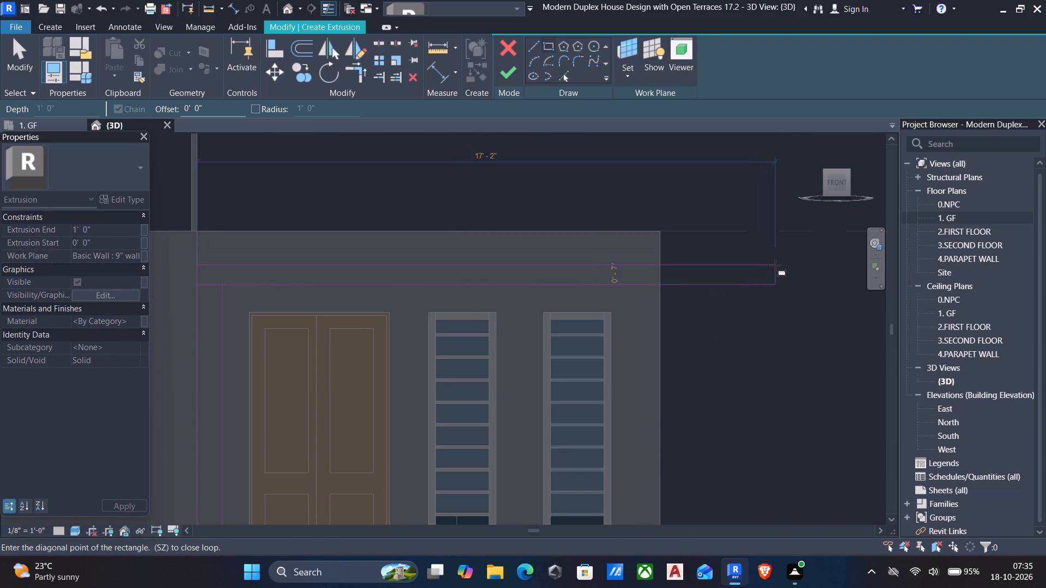
pyautogui.press('Escape')
pyautogui.press('Escape')
# Set the height of the horizontal band above the door and windows to 9".
pyautogui.click(700, 262)
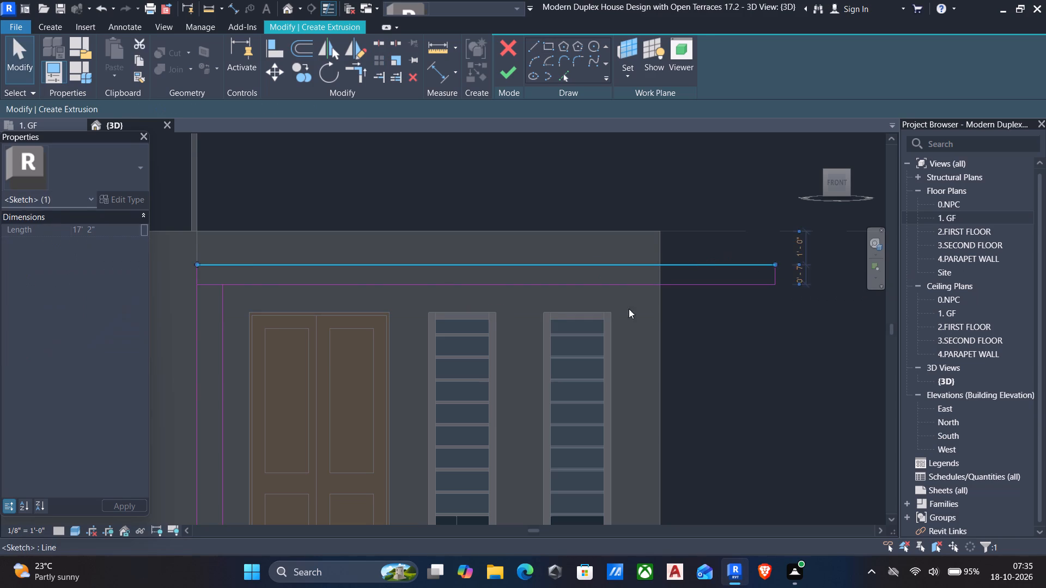
pyautogui.scroll(-3, 629, 309)
pyautogui.scroll(5, 753, 290)
pyautogui.click(731, 282)
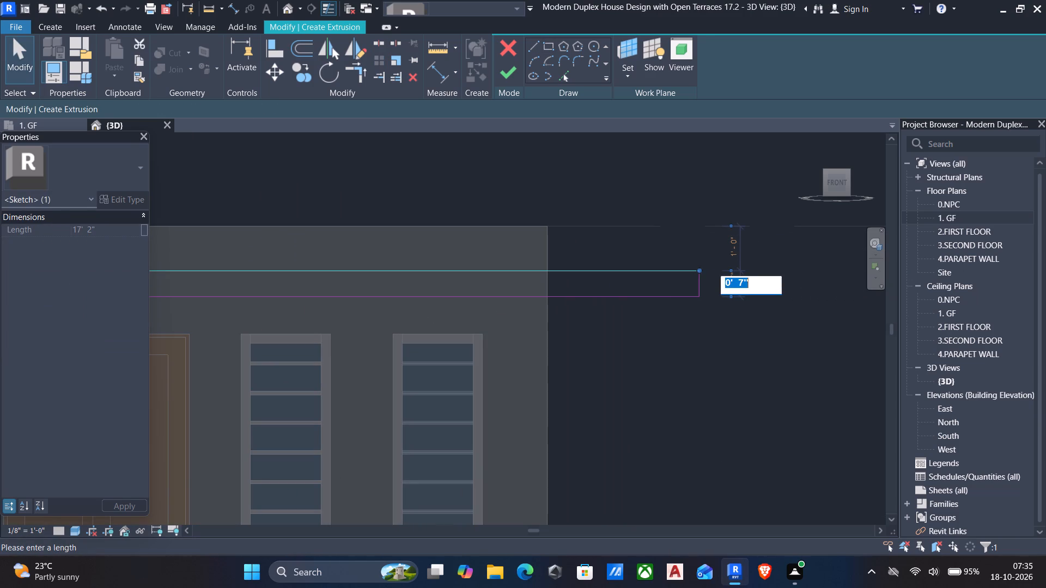
pyautogui.write('9"')
pyautogui.press('Return')
pyautogui.scroll(-6, 719, 350)
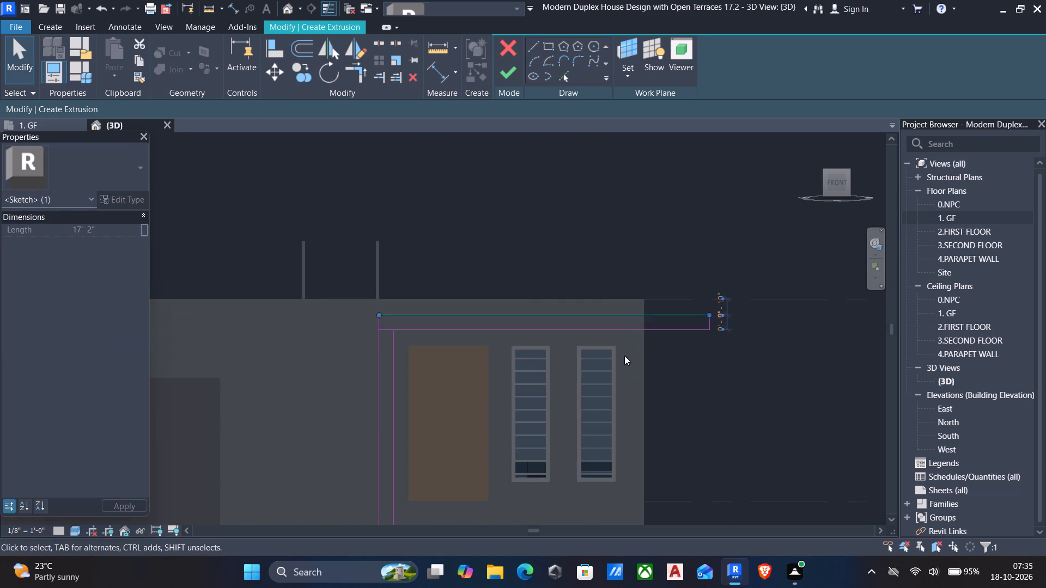
# Trim the strip's inner side line and the band's bottom line into a corner and finish the extrusion sketch.
pyautogui.moveTo(574, 363); pyautogui.dragTo(680, 347, button='middle')
pyautogui.write('tr')
pyautogui.click(500, 342)
pyautogui.click(516, 313)
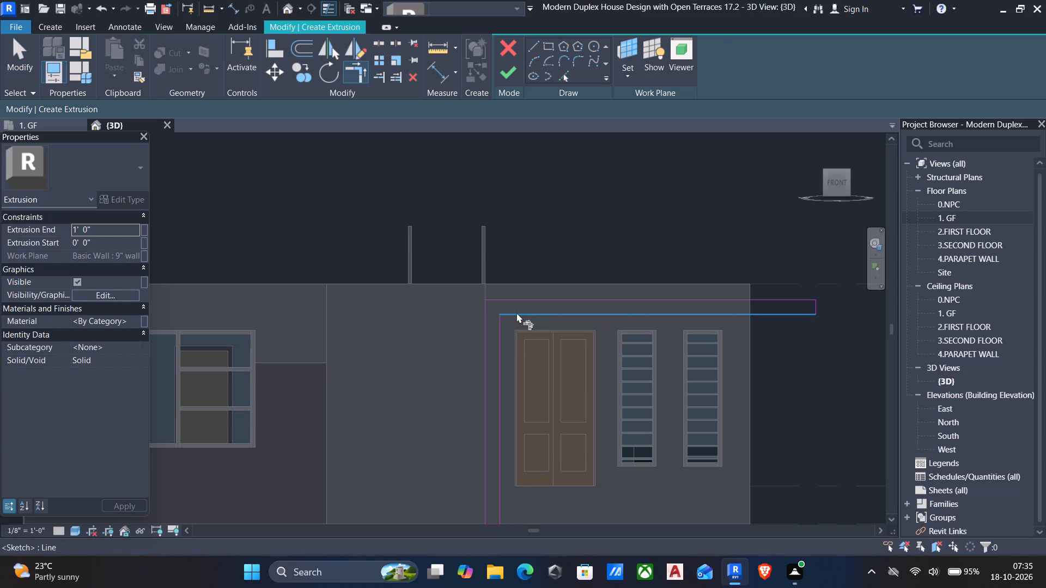
pyautogui.scroll(-3, 540, 326)
pyautogui.moveTo(708, 359); pyautogui.dragTo(676, 372, button='middle')
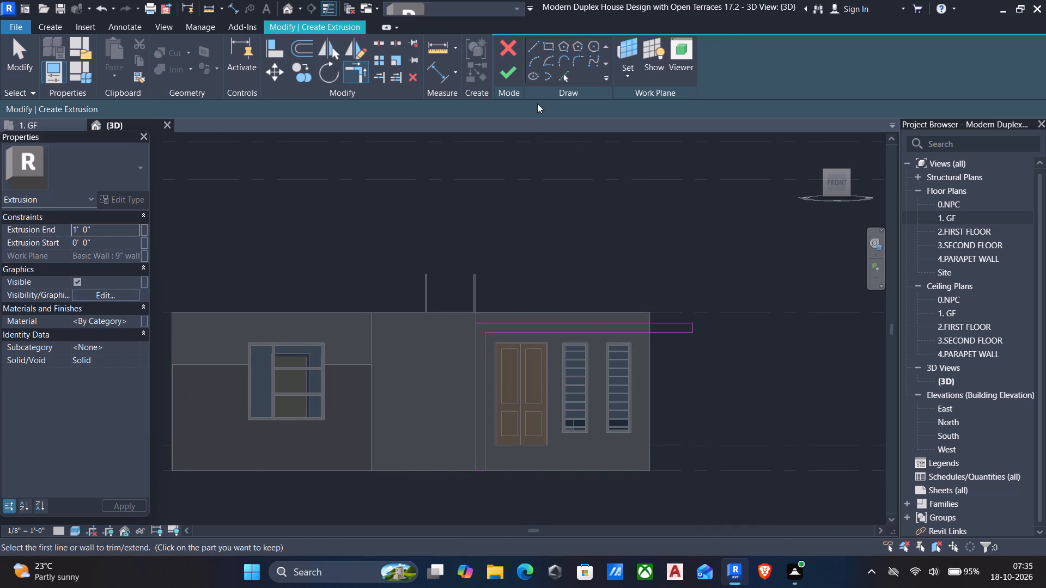
pyautogui.click(510, 71)
# Examine the new L-shaped extrusion around the entry door and its projection from the front wall from several angles.
pyautogui.scroll(-2, 560, 281)
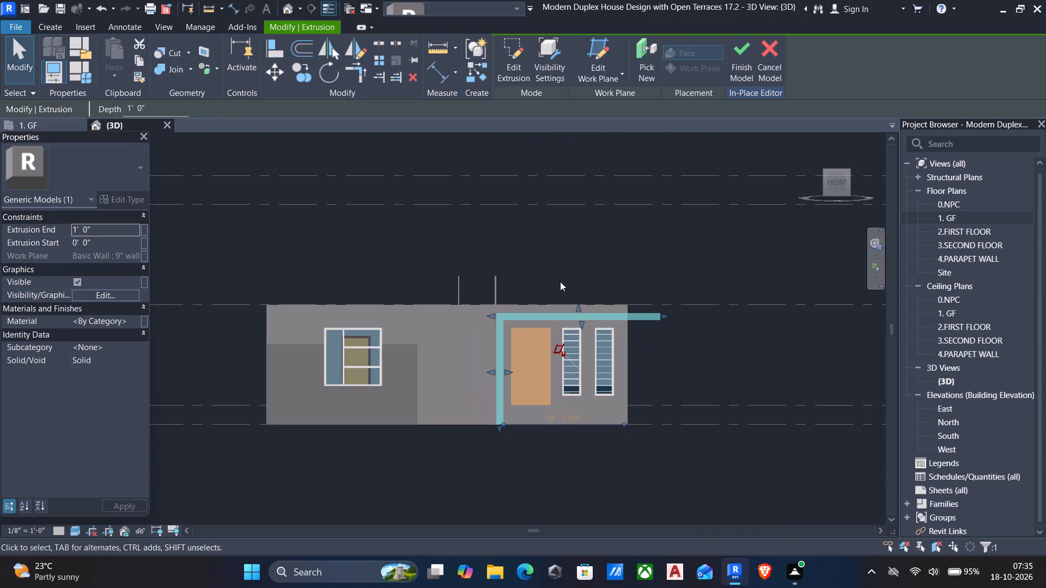
pyautogui.keyDown('shift'); pyautogui.moveTo(560, 286); pyautogui.dragTo(463, 381, button='middle'); pyautogui.keyUp('shift')
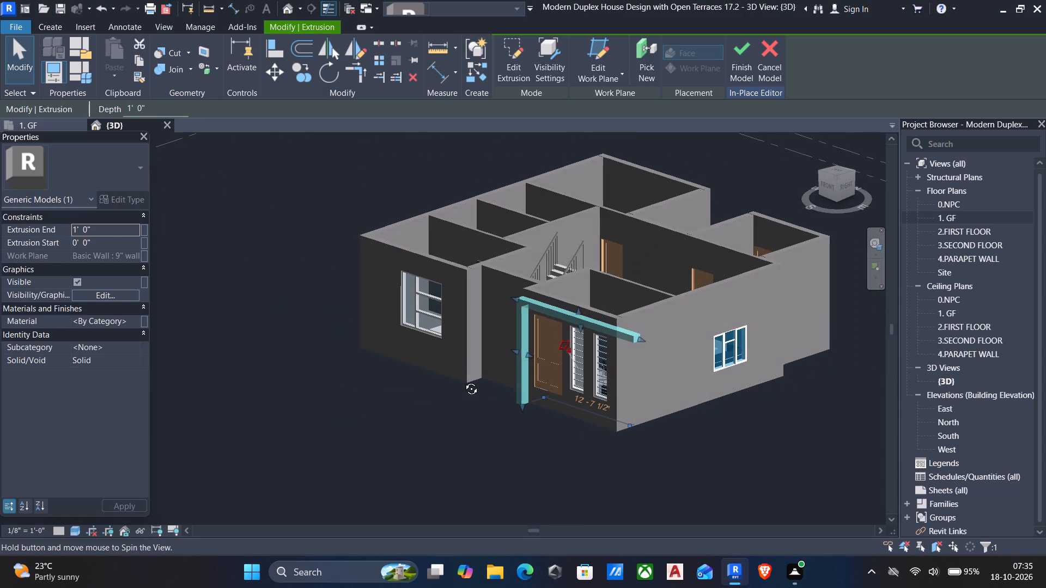
pyautogui.keyDown('shift'); pyautogui.moveTo(463, 381); pyautogui.dragTo(751, 427, button='middle'); pyautogui.keyUp('shift')
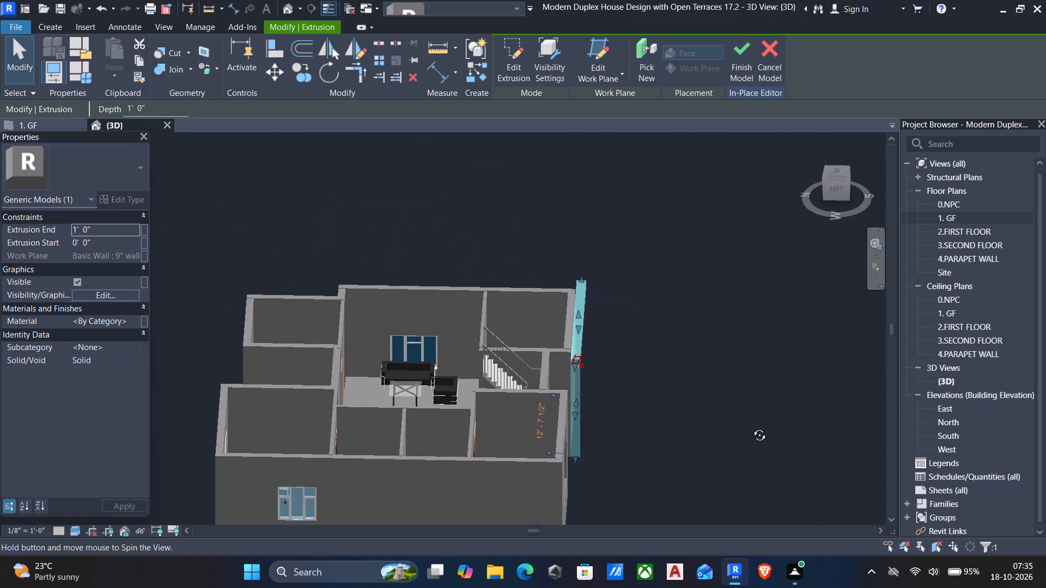
pyautogui.keyDown('shift'); pyautogui.moveTo(751, 427); pyautogui.dragTo(752, 426, button='middle'); pyautogui.keyUp('shift')
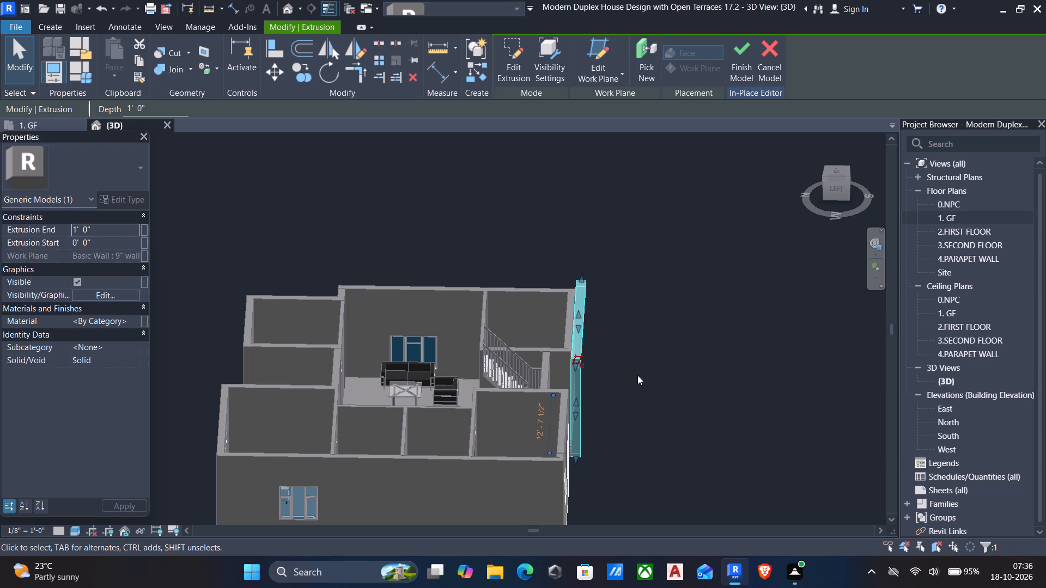
pyautogui.scroll(5, 637, 375)
pyautogui.scroll(3, 551, 403)
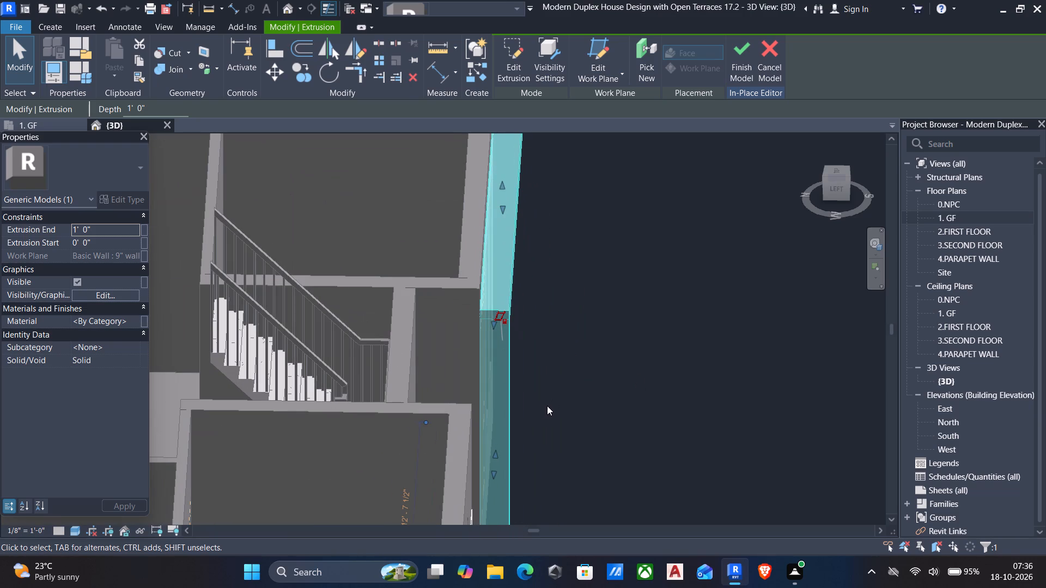
pyautogui.scroll(-9, 548, 406)
pyautogui.keyDown('shift'); pyautogui.moveTo(543, 452); pyautogui.dragTo(506, 546, button='middle'); pyautogui.keyUp('shift')
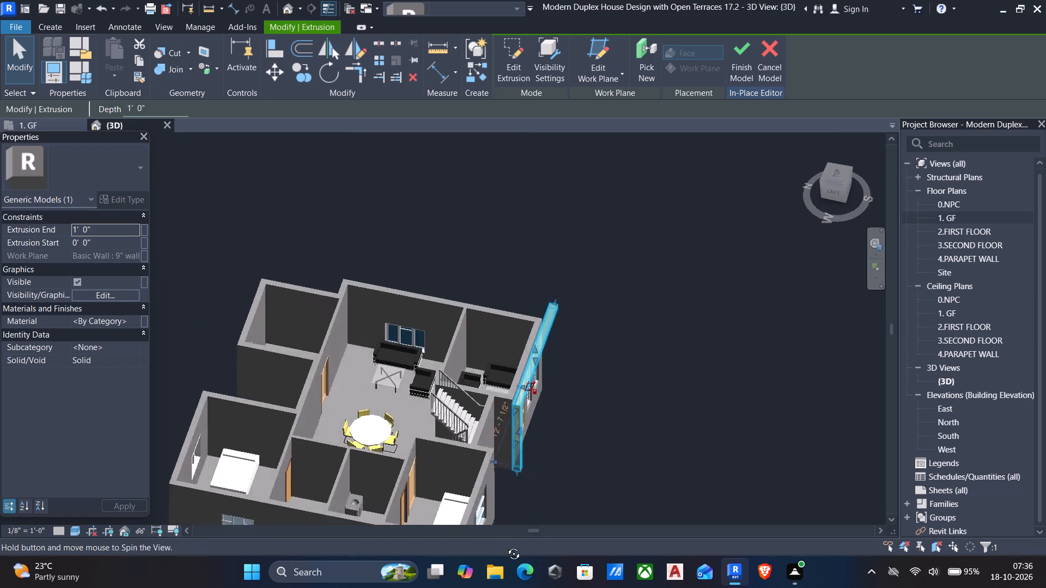
pyautogui.keyDown('shift'); pyautogui.moveTo(506, 546); pyautogui.dragTo(476, 459, button='middle'); pyautogui.keyUp('shift')
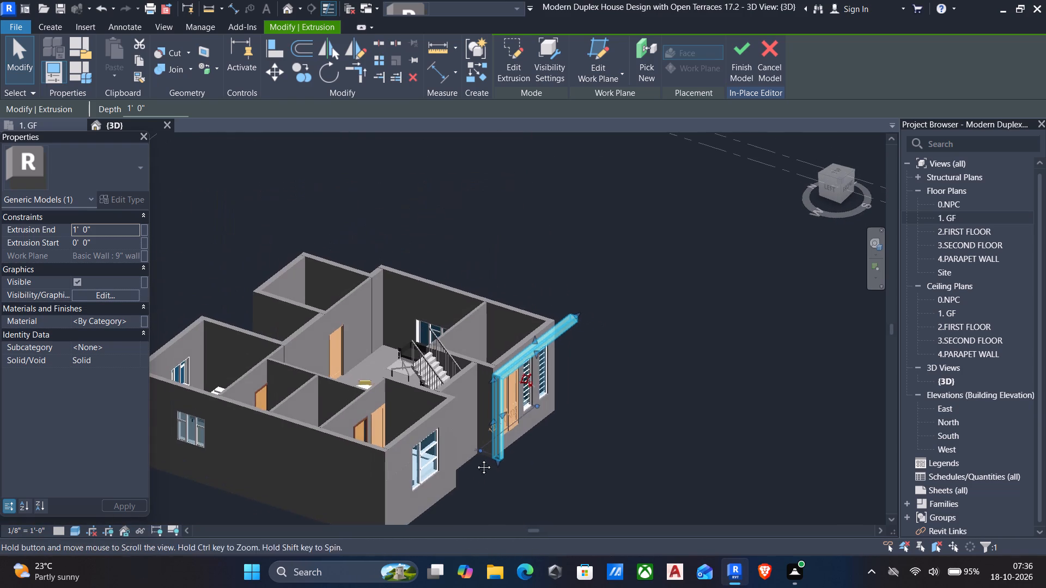
pyautogui.keyDown('shift'); pyautogui.moveTo(476, 459); pyautogui.dragTo(476, 458, button='middle'); pyautogui.keyUp('shift')
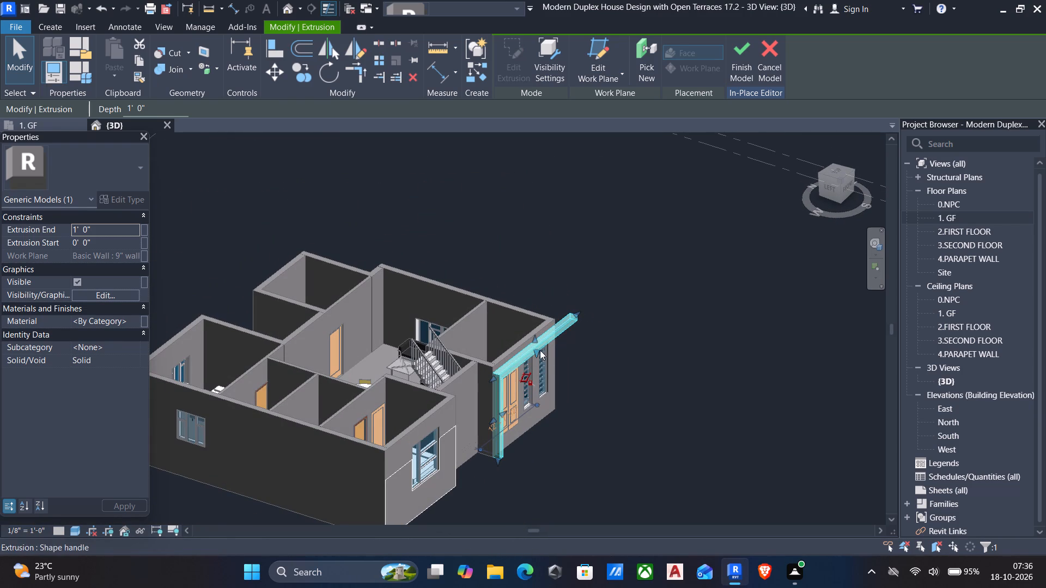
pyautogui.click(551, 456)
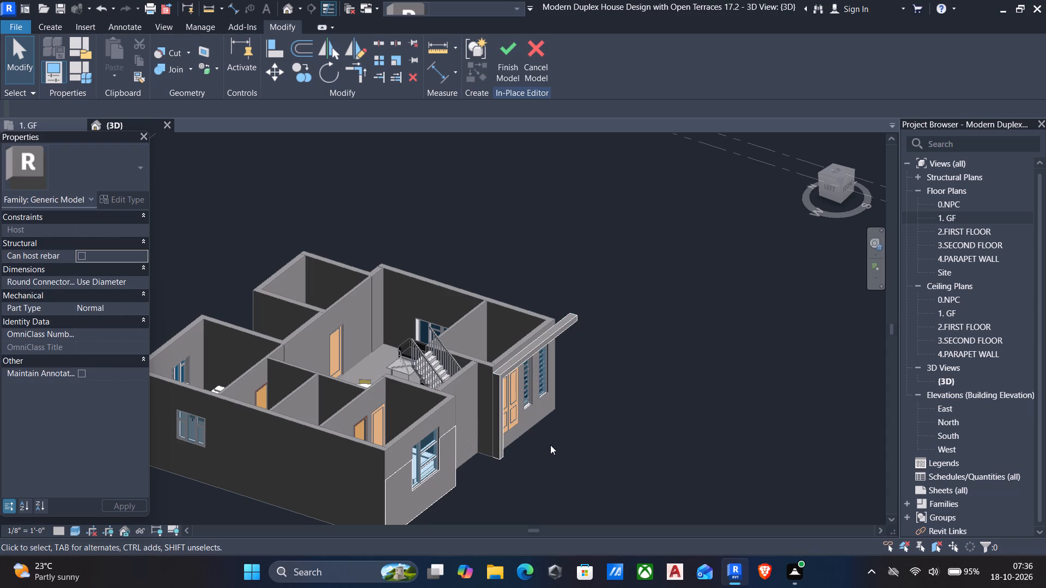
# Stretch the L-shaped extrusion's front face outward from the entry wall to a depth of about 7'-10".
pyautogui.click(499, 407)
pyautogui.scroll(3, 607, 395)
pyautogui.moveTo(503, 381); pyautogui.dragTo(602, 432)
pyautogui.scroll(-1, 606, 430)
pyautogui.moveTo(607, 431); pyautogui.dragTo(602, 432, button='middle')
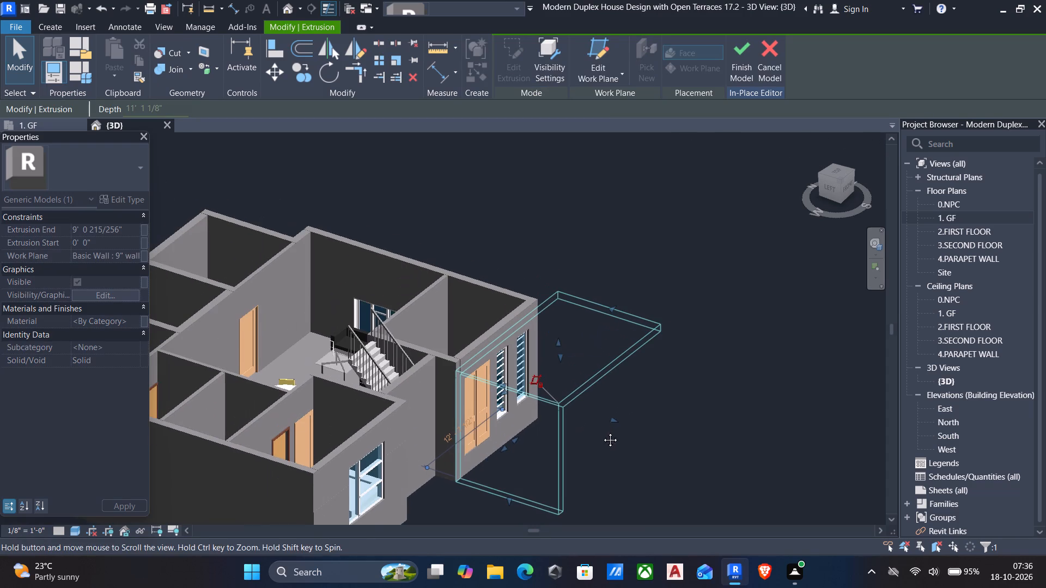
pyautogui.moveTo(602, 432); pyautogui.dragTo(593, 422, button='middle')
pyautogui.moveTo(602, 432); pyautogui.dragTo(563, 408)
pyautogui.scroll(-5, 580, 433)
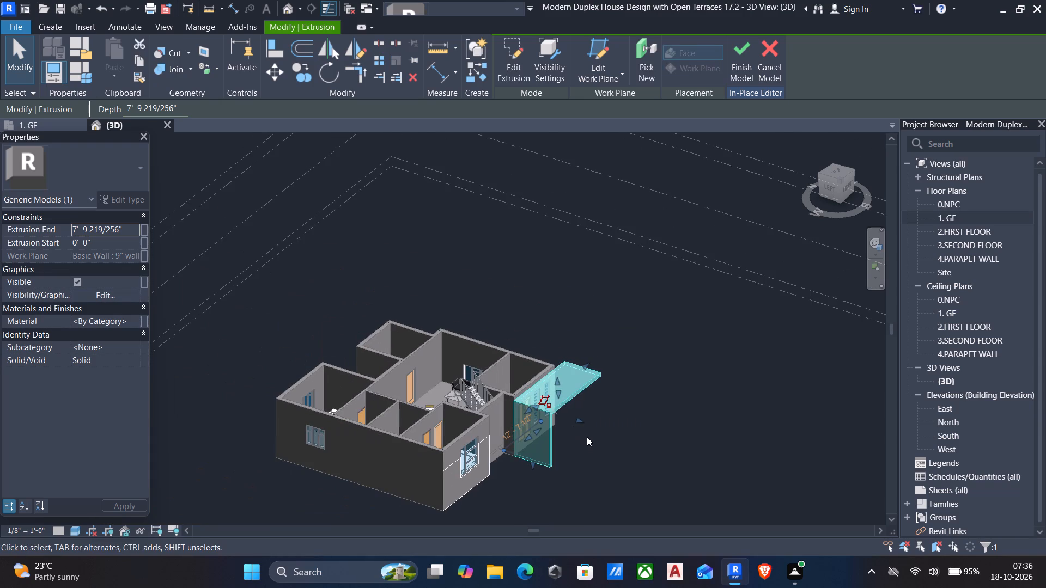
pyautogui.press('Escape')
# Check the deepened entry frame from the front and side, and finish the in-place model.
pyautogui.scroll(-2, 581, 457)
pyautogui.keyDown('shift'); pyautogui.moveTo(579, 465); pyautogui.dragTo(252, 327, button='middle'); pyautogui.keyUp('shift')
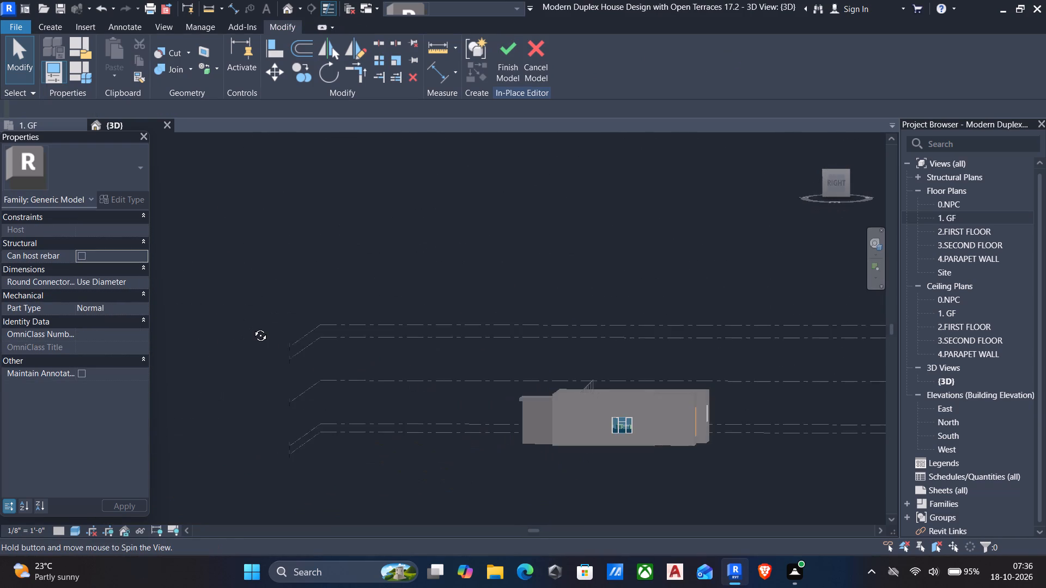
pyautogui.keyDown('shift'); pyautogui.moveTo(252, 327); pyautogui.dragTo(429, 351, button='middle'); pyautogui.keyUp('shift')
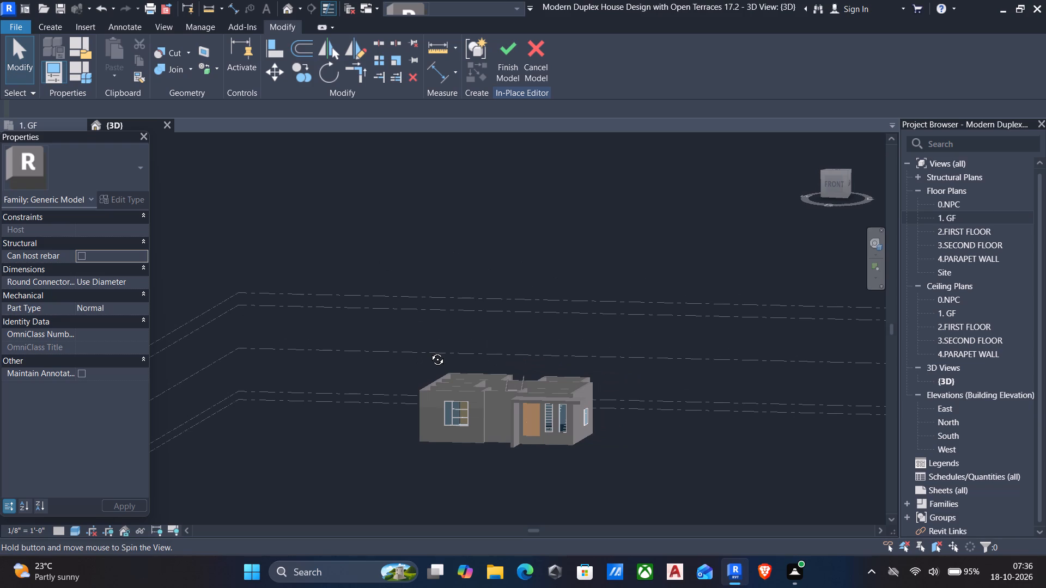
pyautogui.keyDown('shift'); pyautogui.moveTo(429, 351); pyautogui.dragTo(457, 373, button='middle'); pyautogui.keyUp('shift')
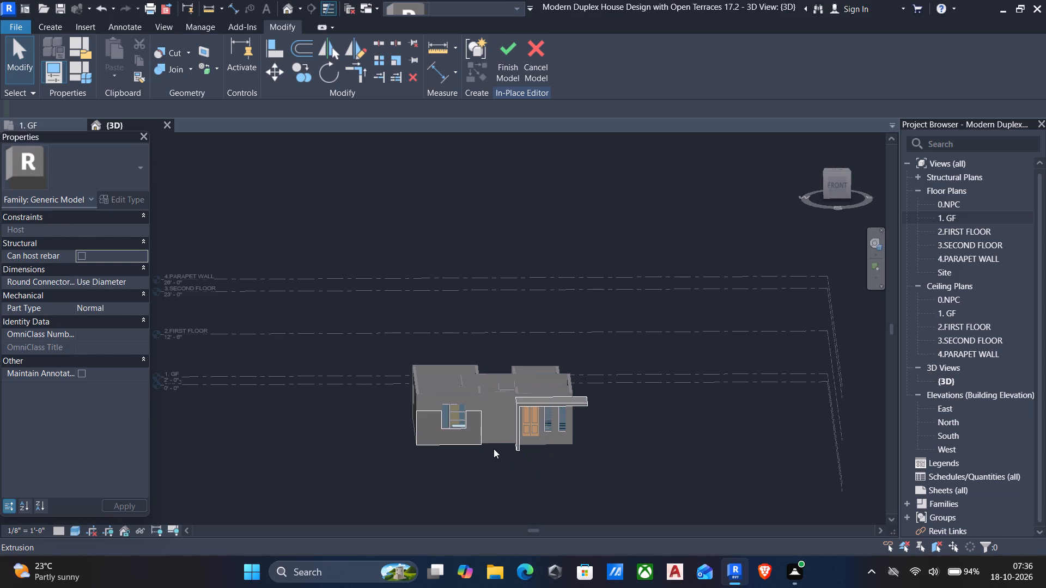
pyautogui.moveTo(494, 451); pyautogui.dragTo(482, 425, button='middle')
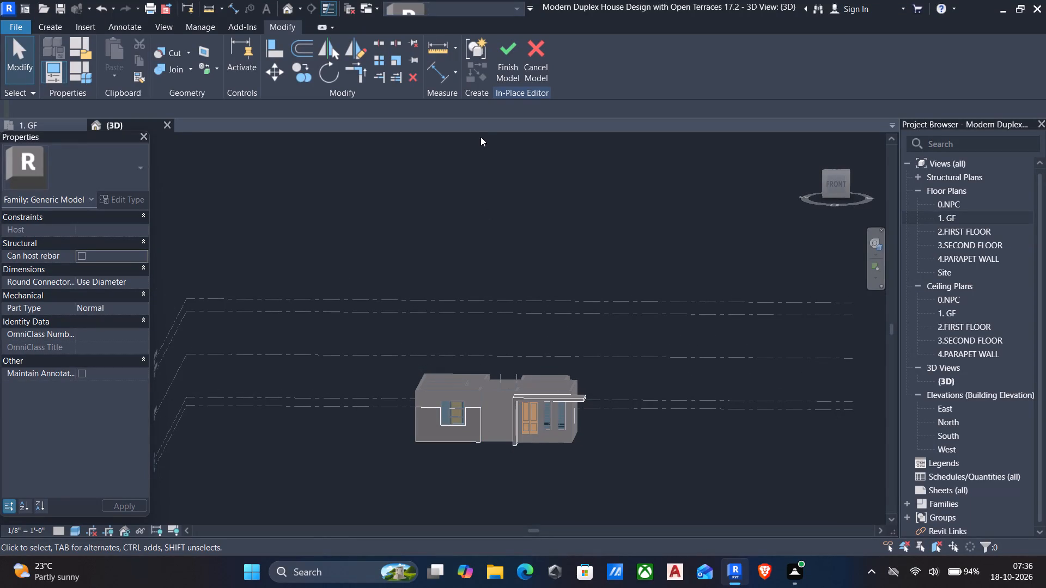
pyautogui.click(503, 46)
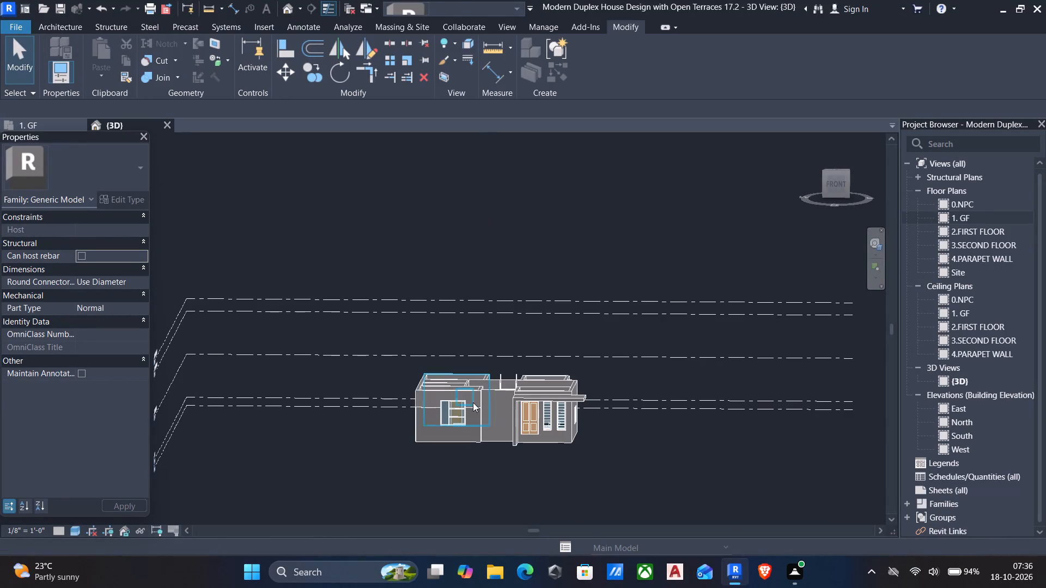
# Reopen the in-place generic model on the front walls for editing, start another solid extrusion and begin setting its work plane.
pyautogui.scroll(5, 471, 429)
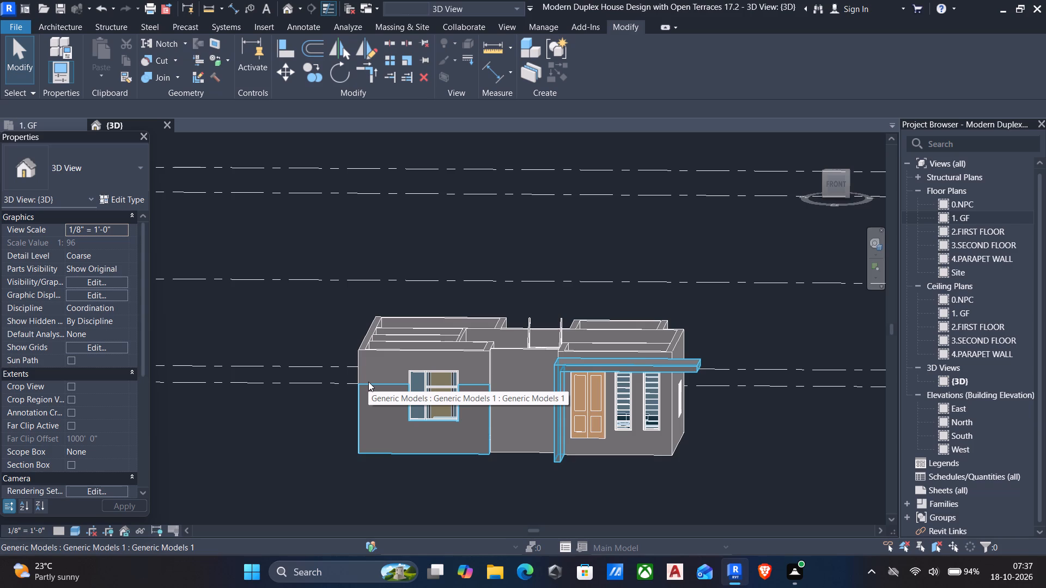
pyautogui.click(368, 382)
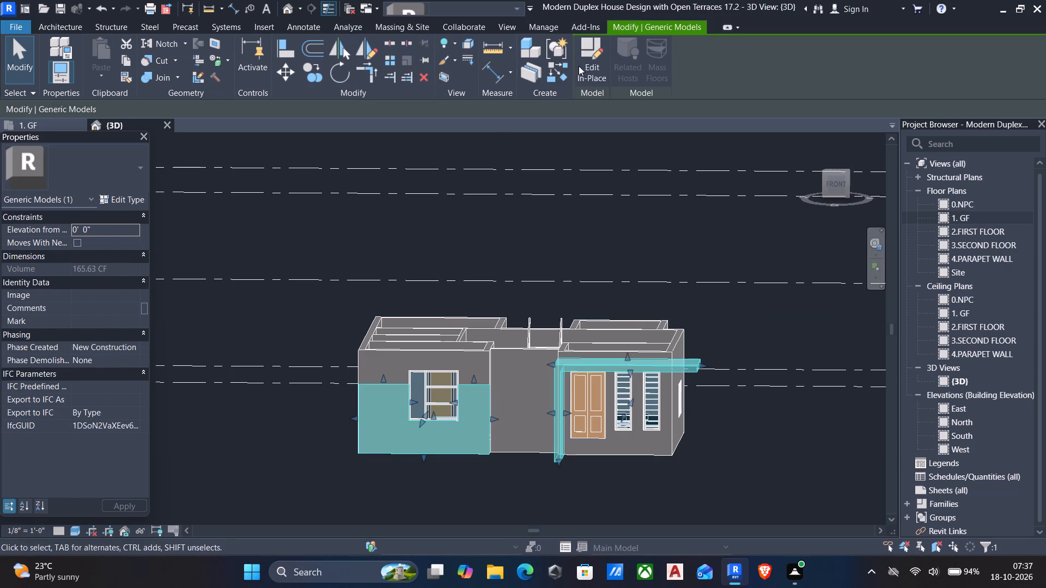
pyautogui.click(593, 62)
pyautogui.click(51, 22)
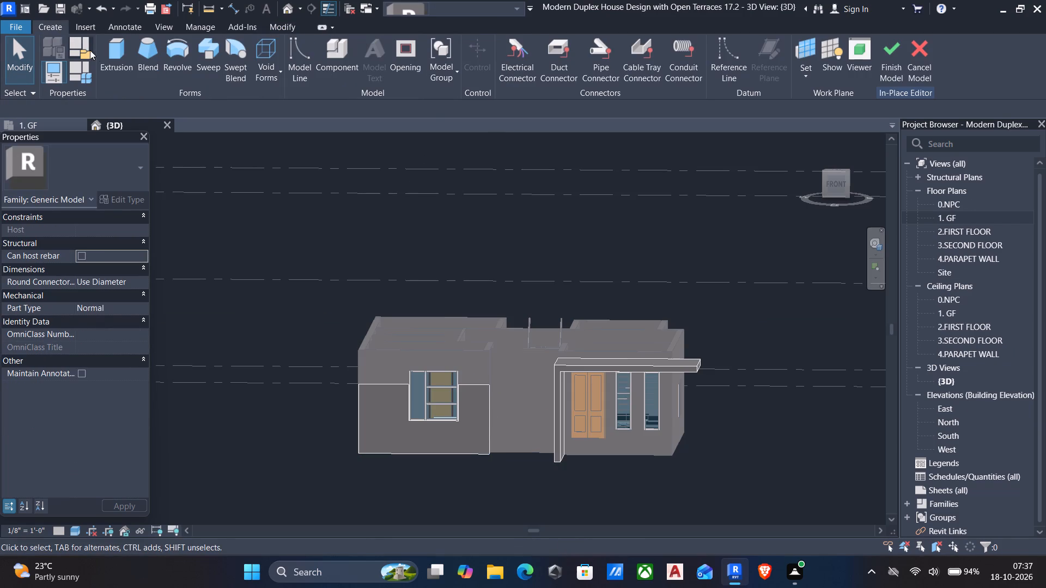
pyautogui.click(118, 51)
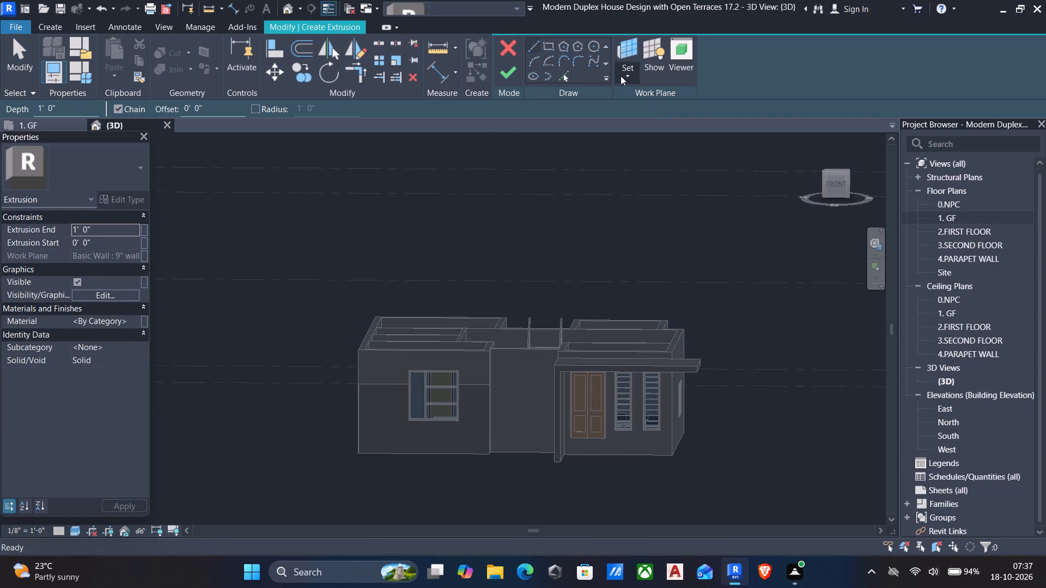
pyautogui.click(621, 76)
pyautogui.click(661, 126)
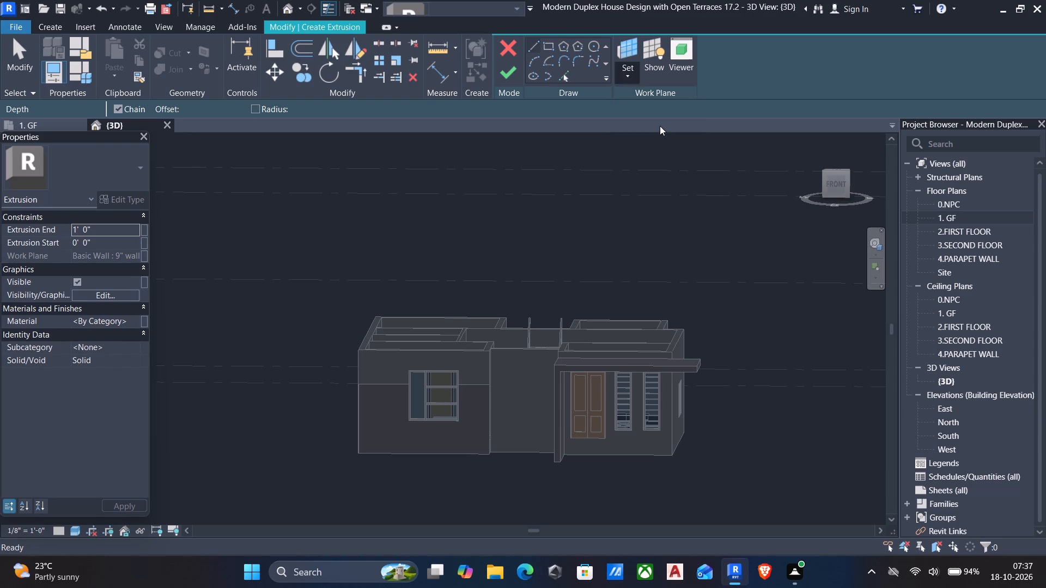
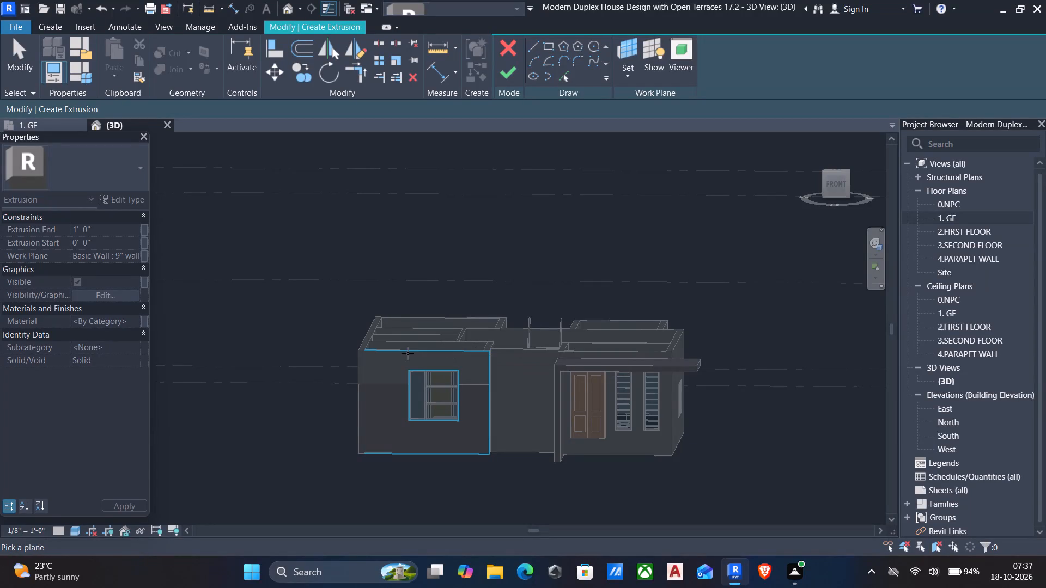
# Use the windowed front wall's face as work plane and sketch a rectangle about 12'-0 1/2" by 1'-1" from the window's top corner to the wall's outer edge.
pyautogui.scroll(4, 386, 365)
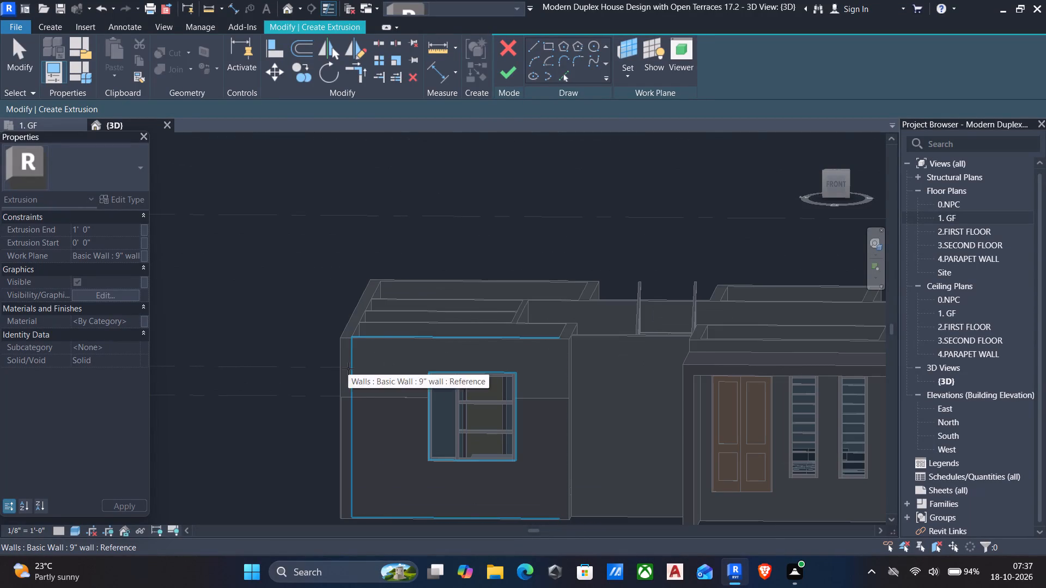
pyautogui.click(550, 344)
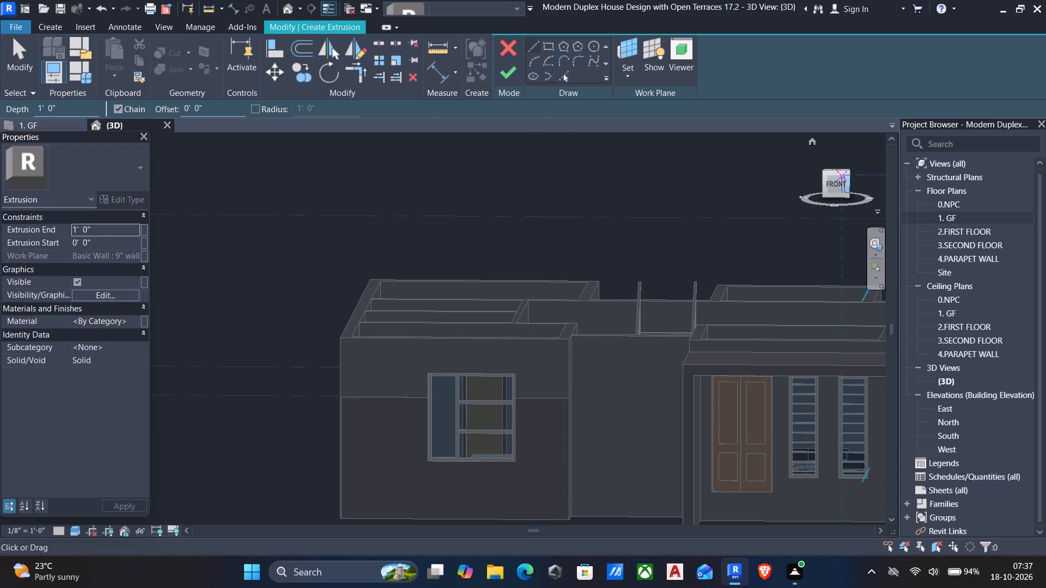
pyautogui.click(830, 186)
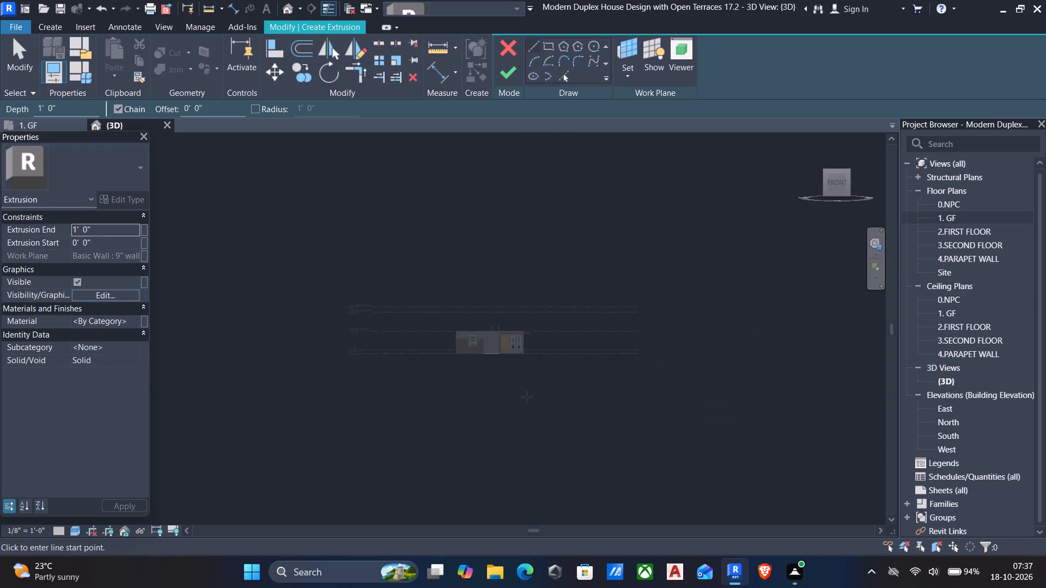
pyautogui.scroll(8, 527, 397)
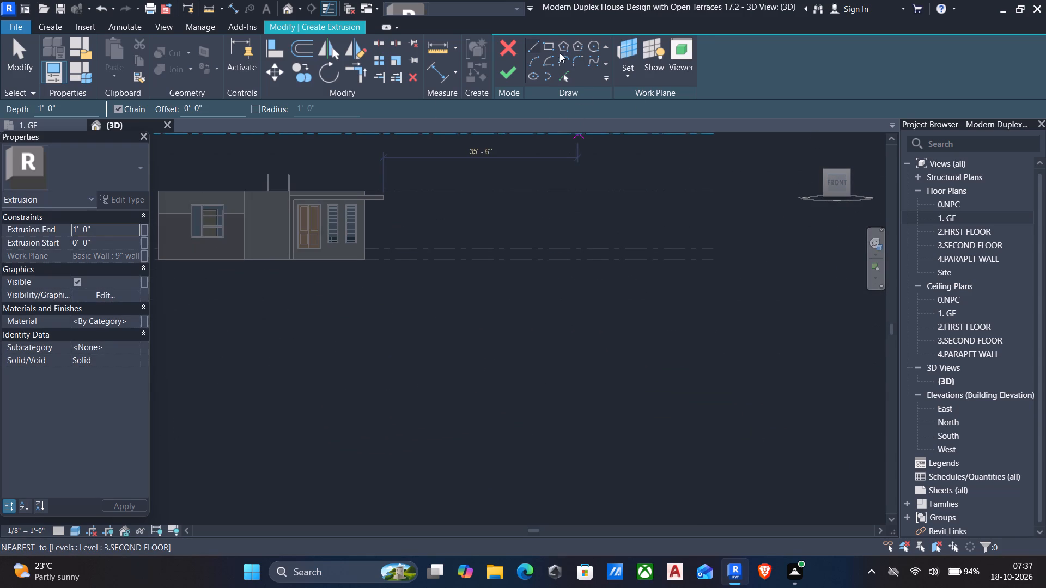
pyautogui.click(552, 45)
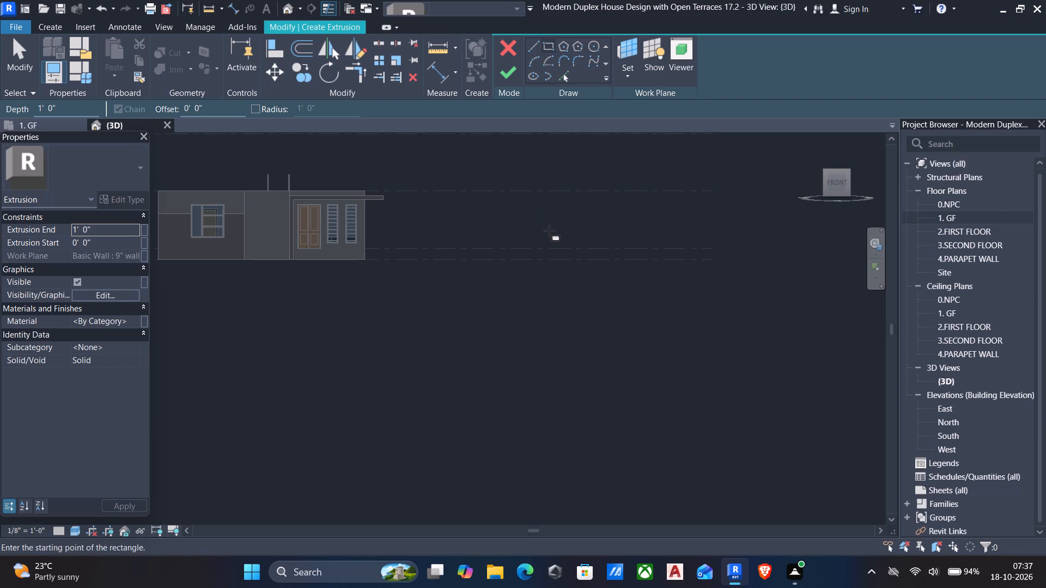
pyautogui.moveTo(550, 235); pyautogui.dragTo(759, 303, button='middle')
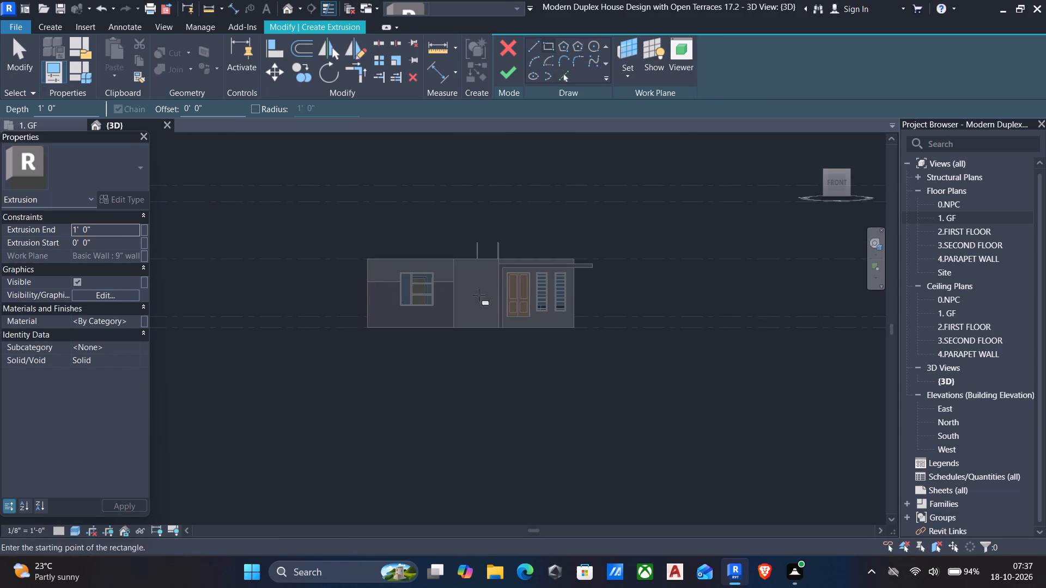
pyautogui.scroll(9, 446, 282)
pyautogui.moveTo(419, 265); pyautogui.dragTo(521, 354, button='middle')
pyautogui.scroll(4, 522, 346)
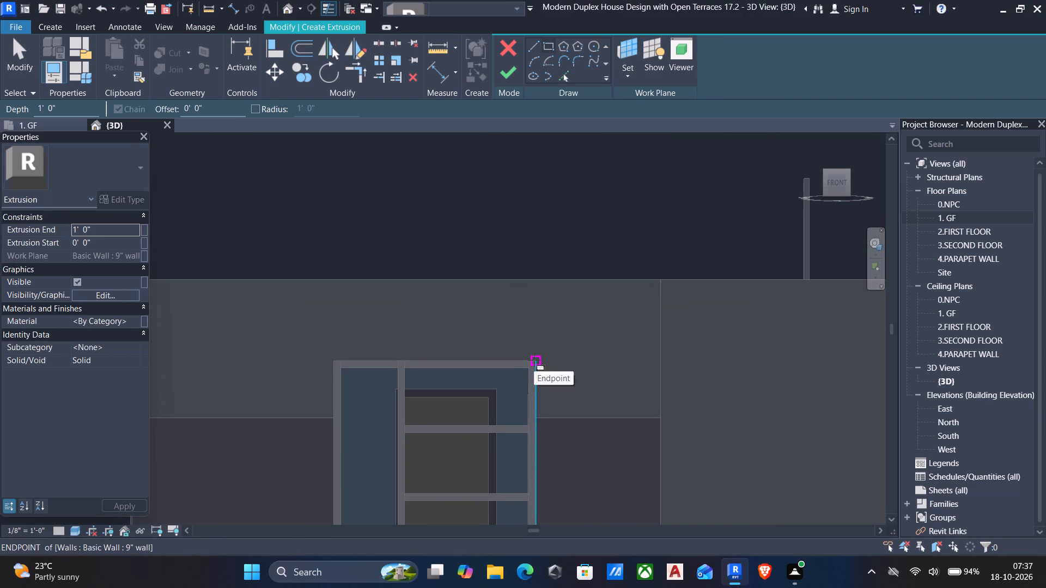
pyautogui.click(534, 360)
pyautogui.moveTo(350, 313); pyautogui.dragTo(570, 345, button='middle')
pyautogui.scroll(-1, 511, 337)
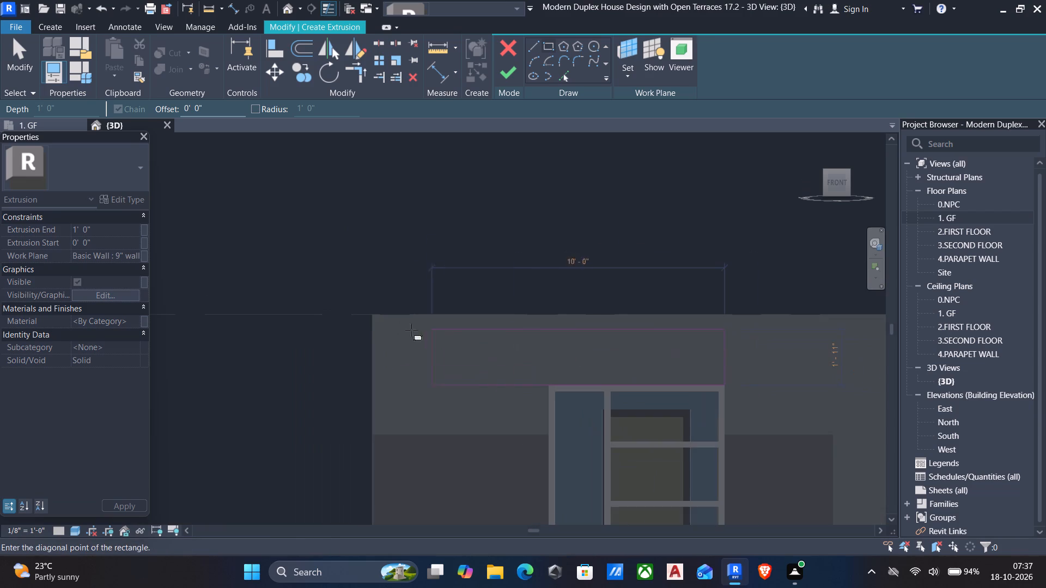
pyautogui.click(374, 353)
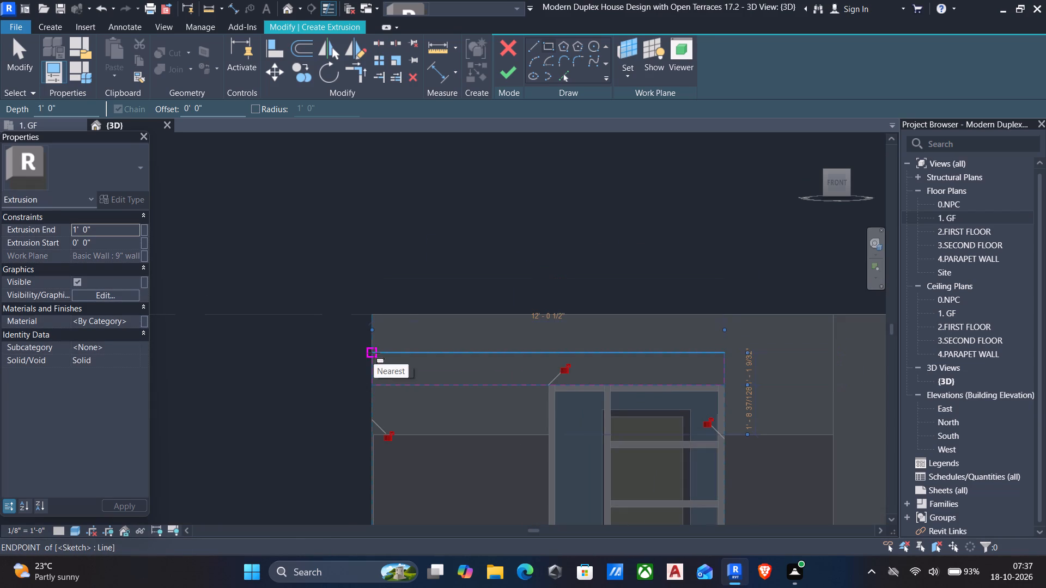
pyautogui.press('Escape')
pyautogui.press('Escape')
# Set the height of the horizontal strip above the window to 9".
pyautogui.click(449, 356)
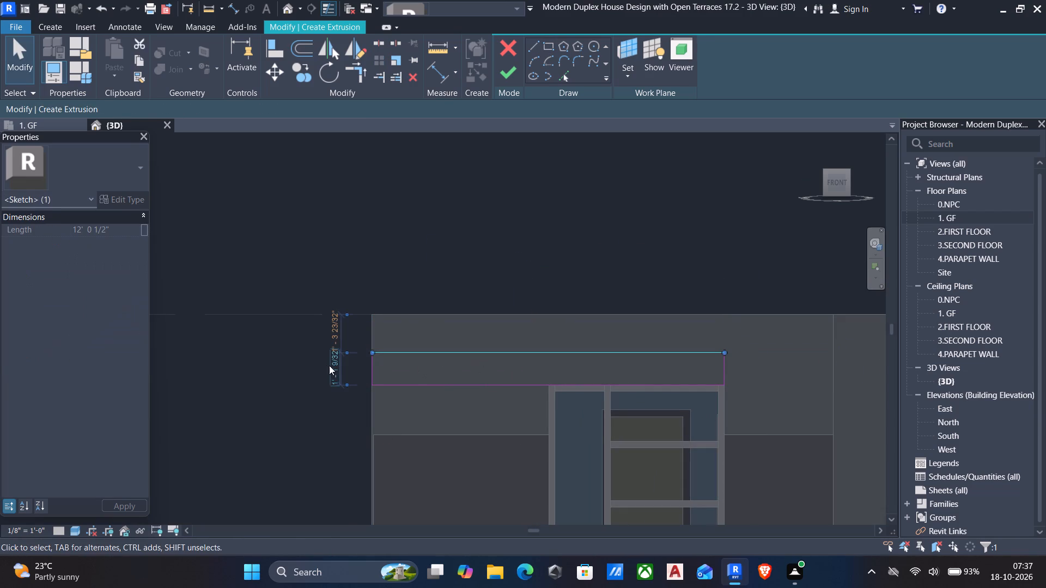
pyautogui.click(330, 366)
pyautogui.press('9')
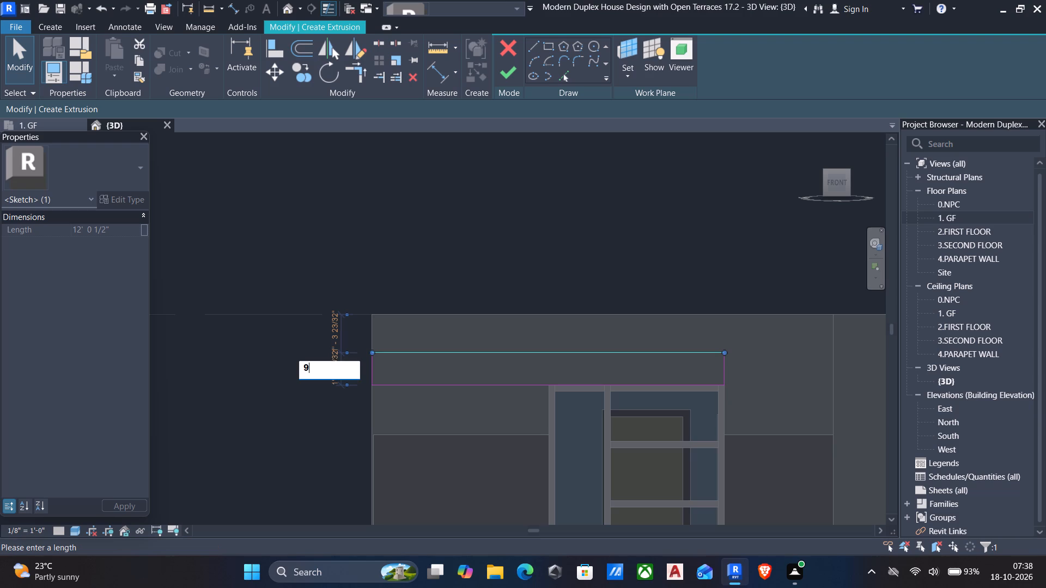
pyautogui.hotkey('shift', '"')
pyautogui.press('Return')
pyautogui.scroll(-3, 357, 387)
pyautogui.press('Escape')
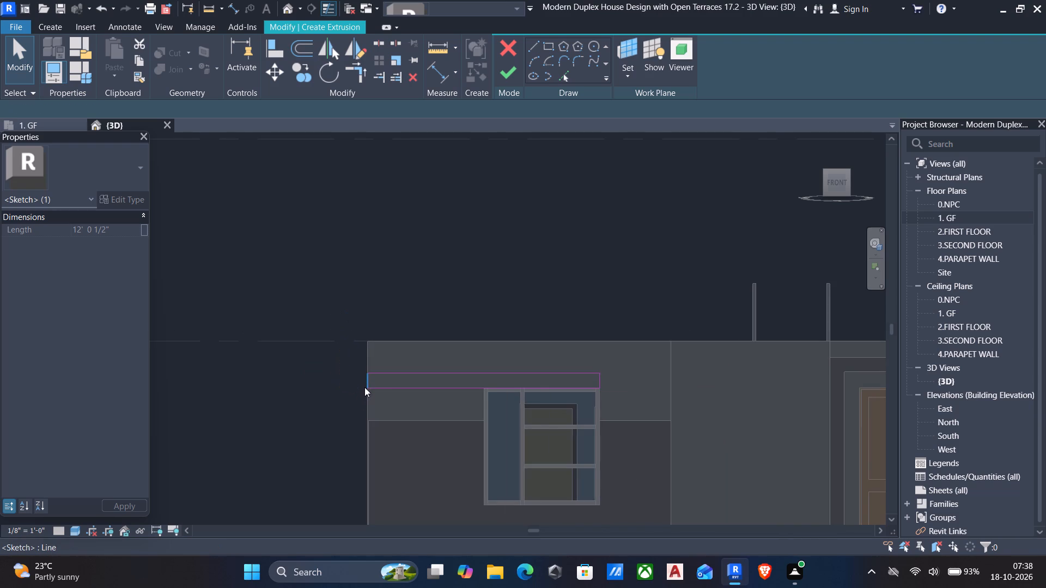
# Delete the horizontal strip's short end line at the wall's outer edge.
pyautogui.scroll(3, 366, 385)
pyautogui.click(370, 377)
pyautogui.press('Delete')
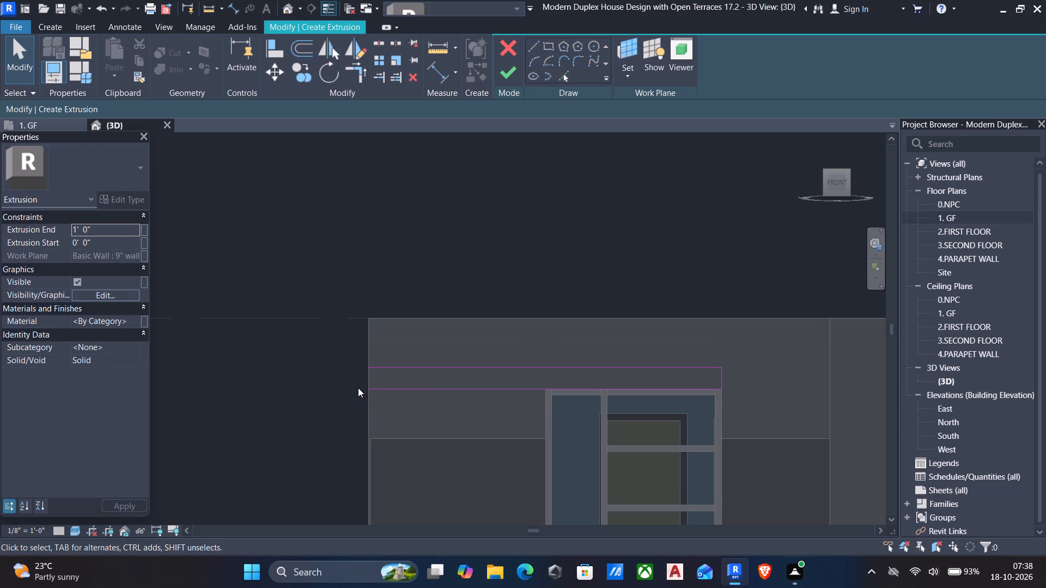
# Sketch an upright rectangle about 2'-4" wide from the strip's lower outer corner up to the 4.PARAPET WALL level.
pyautogui.click(551, 47)
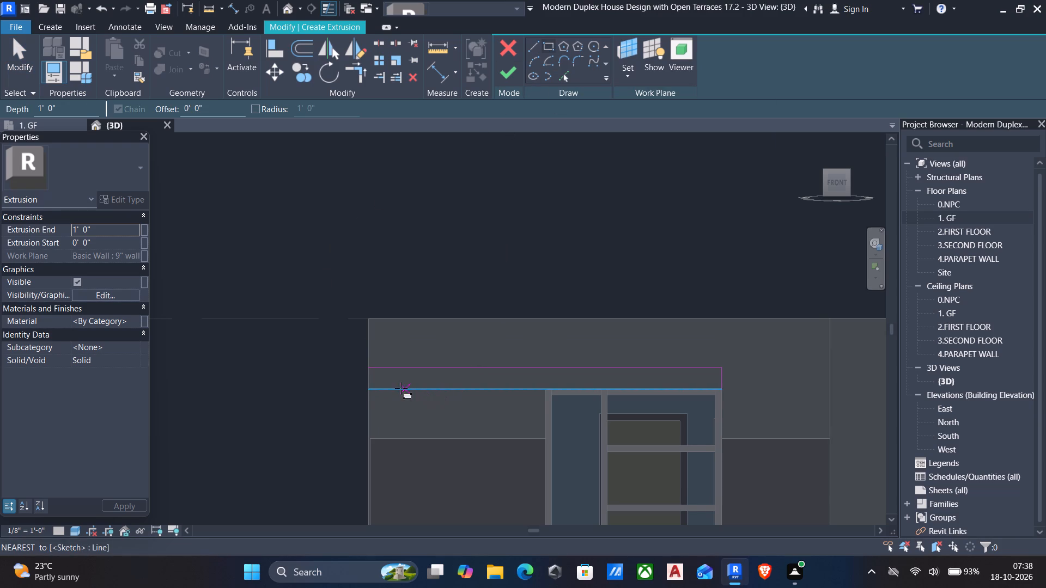
pyautogui.click(368, 387)
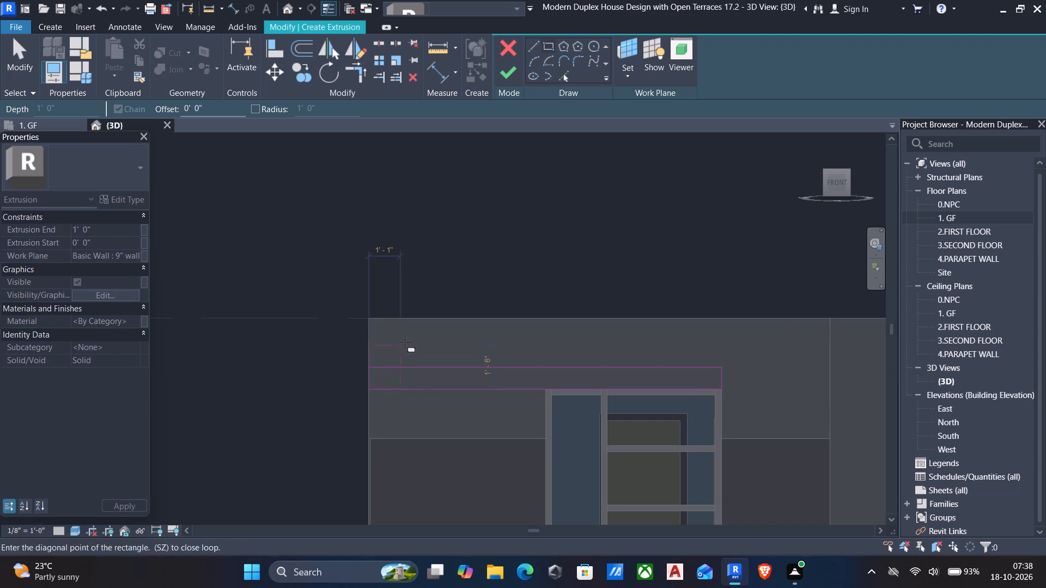
pyautogui.moveTo(419, 317); pyautogui.dragTo(413, 355, button='middle')
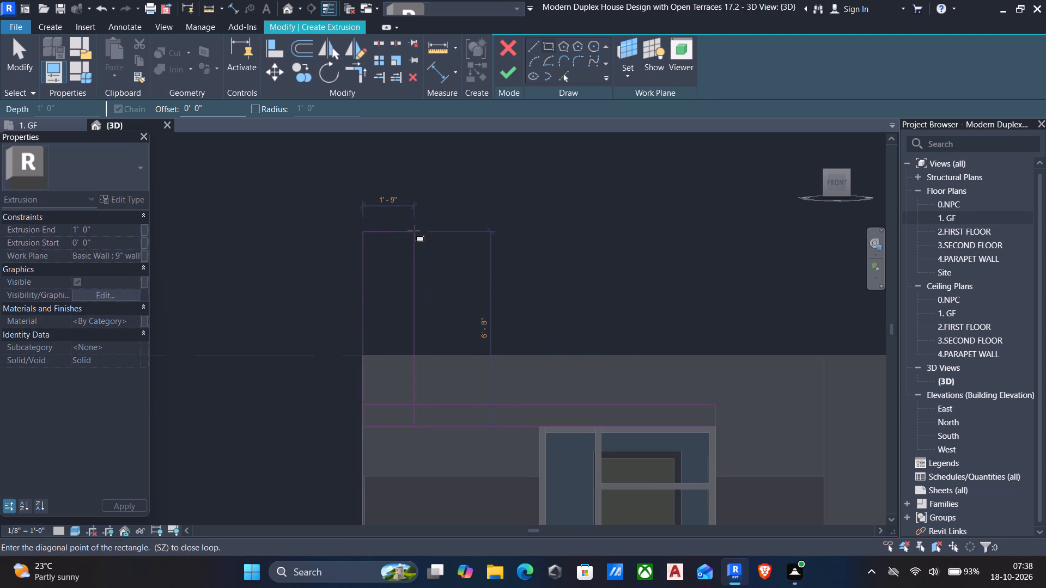
pyautogui.moveTo(413, 231); pyautogui.dragTo(403, 327, button='middle')
pyautogui.scroll(-3, 403, 327)
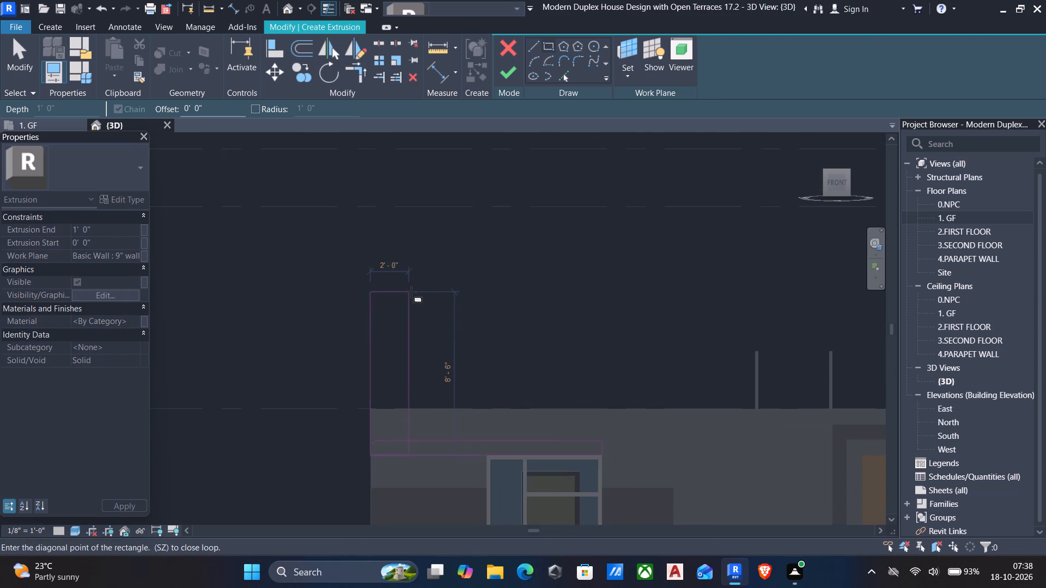
pyautogui.scroll(-5, 411, 292)
pyautogui.moveTo(413, 285); pyautogui.dragTo(399, 389, button='middle')
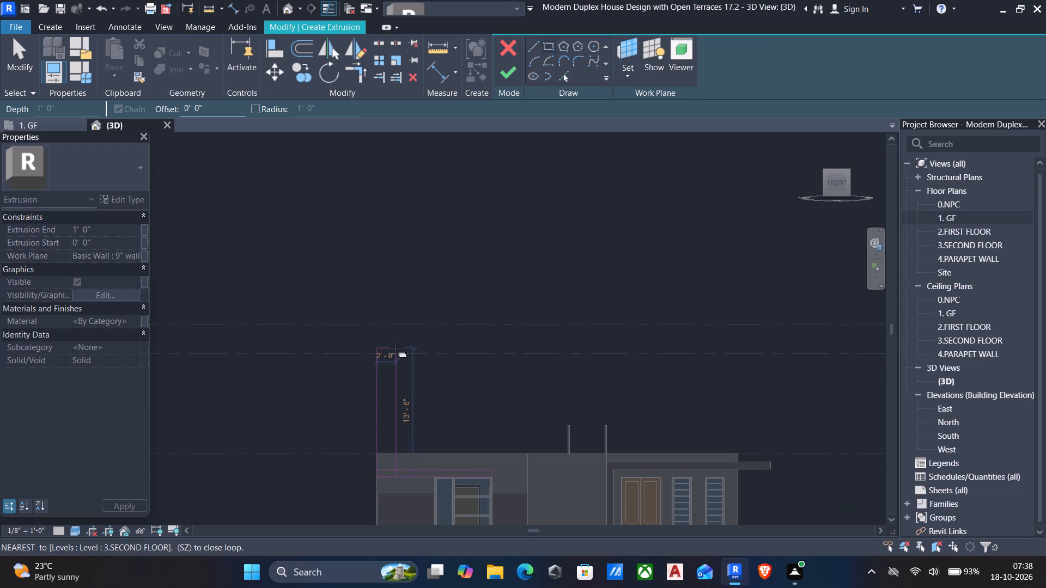
pyautogui.scroll(-6, 419, 292)
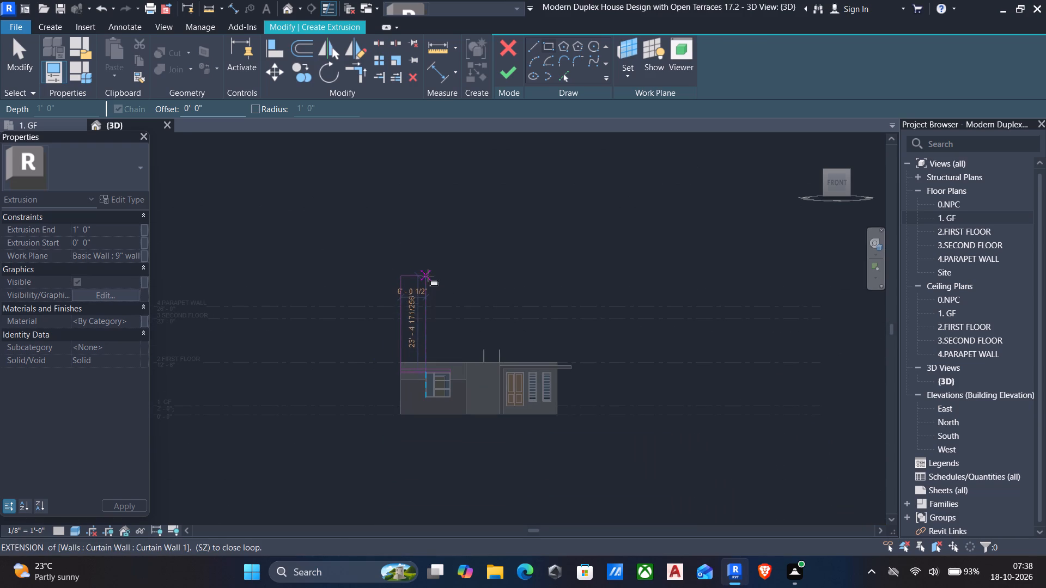
pyautogui.scroll(4, 419, 304)
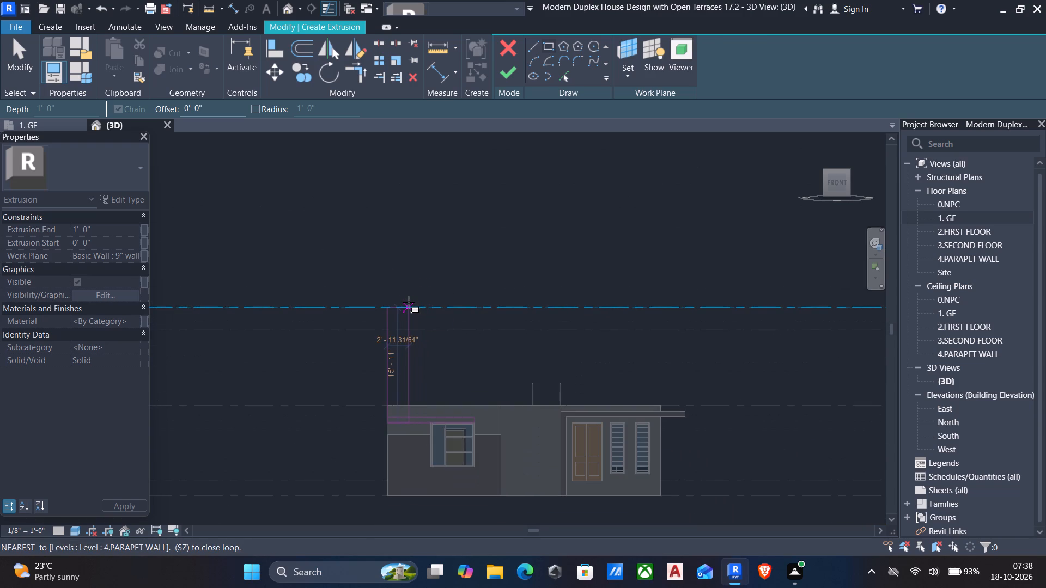
pyautogui.scroll(4, 409, 302)
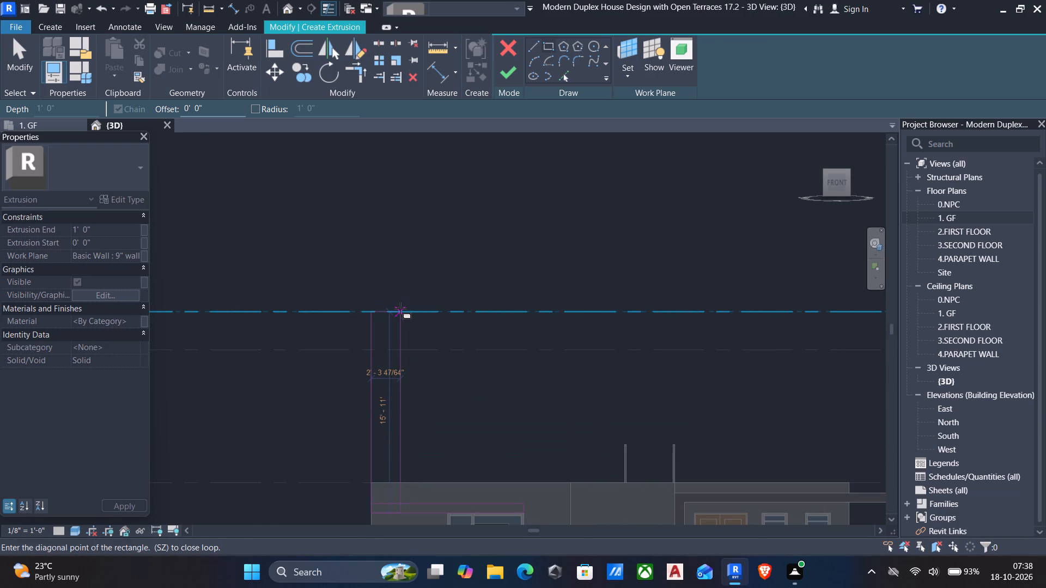
pyautogui.click(400, 308)
pyautogui.press('Escape')
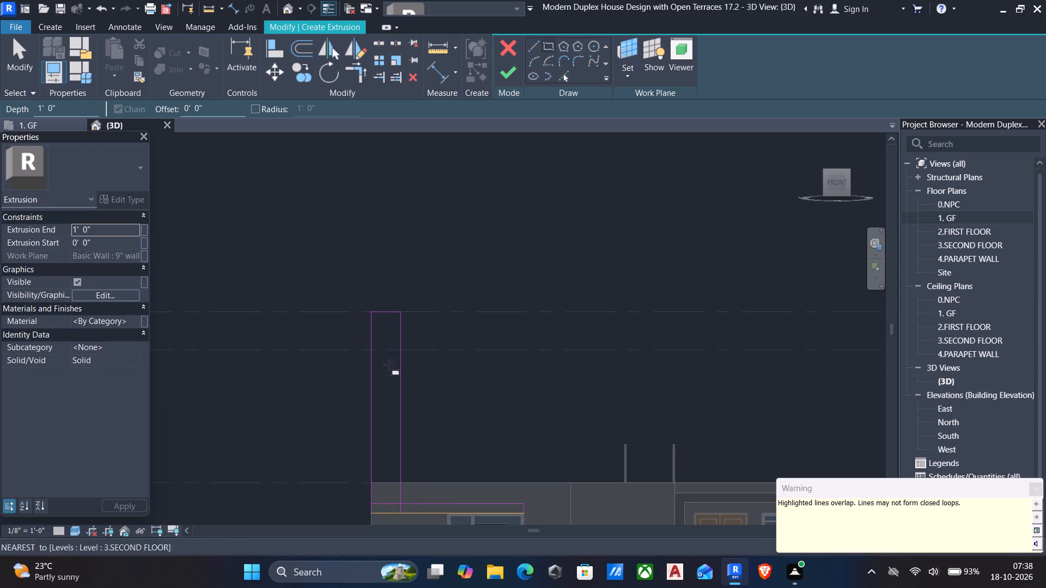
pyautogui.moveTo(422, 388); pyautogui.dragTo(486, 243, button='middle')
pyautogui.press('Escape')
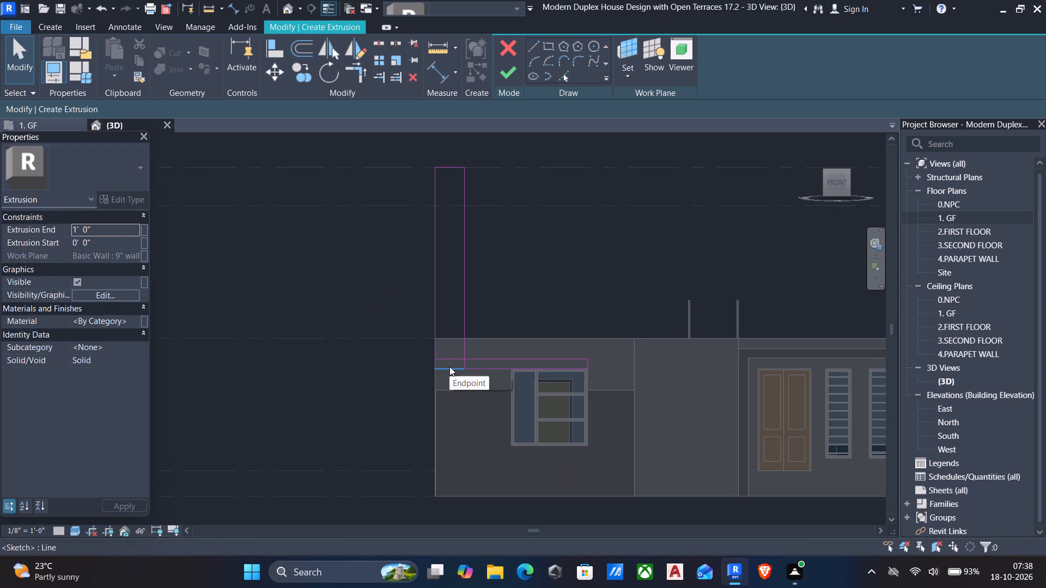
# Delete the upright's overlapping bottom line and trim the sketch lines so upright and strip form one closed L-shaped profile.
pyautogui.click(449, 366)
pyautogui.press('Delete')
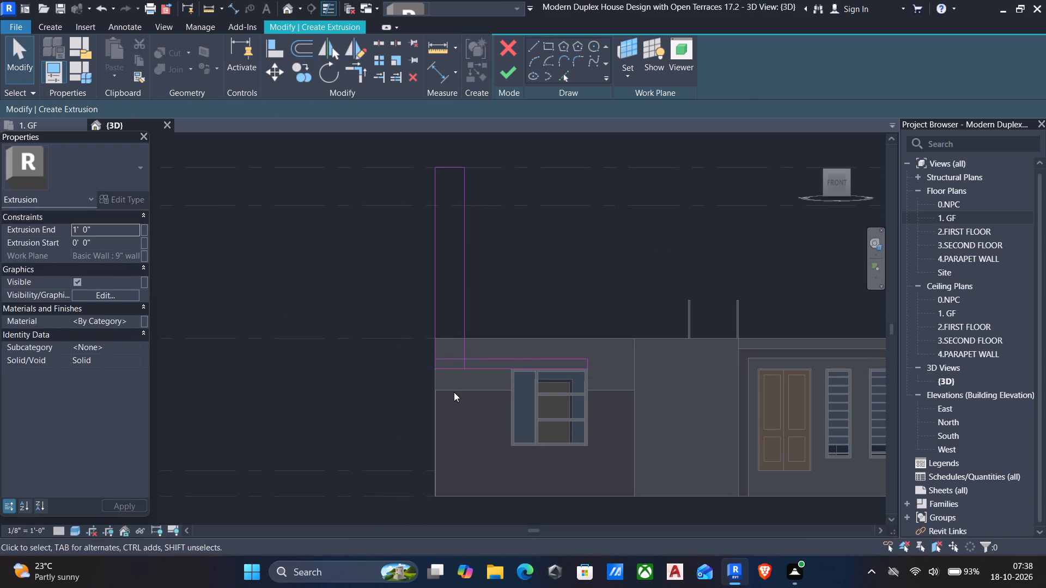
pyautogui.press('t')
pyautogui.press('r')
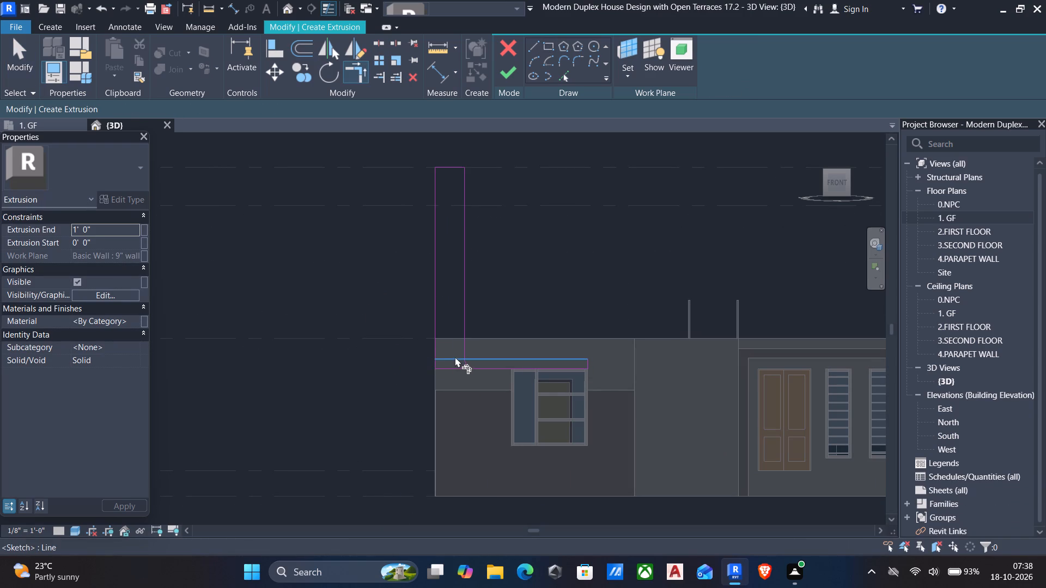
pyautogui.scroll(3, 475, 361)
pyautogui.click(484, 352)
pyautogui.click(457, 332)
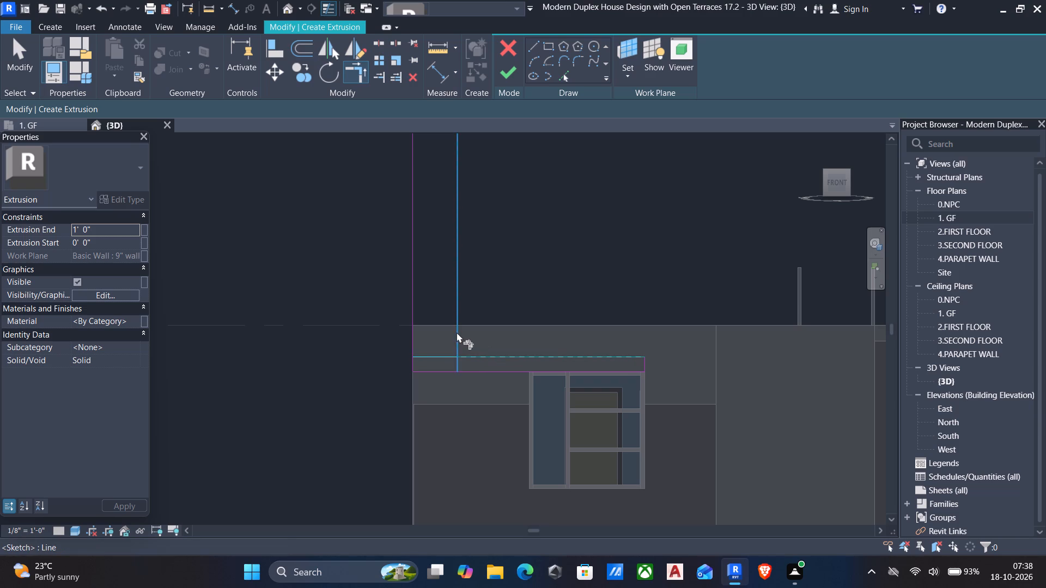
pyautogui.click(433, 367)
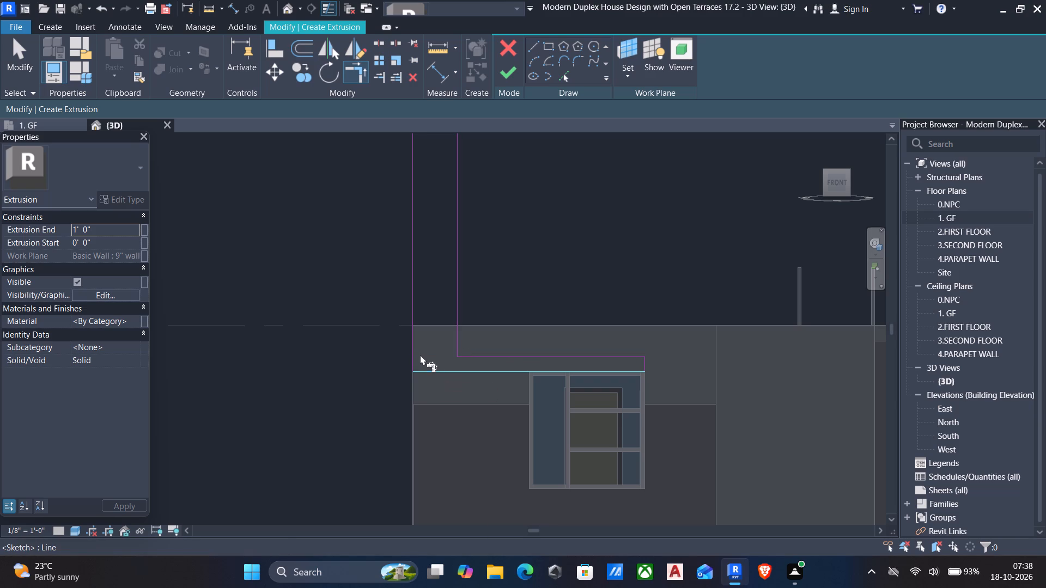
pyautogui.click(415, 345)
pyautogui.press('Escape')
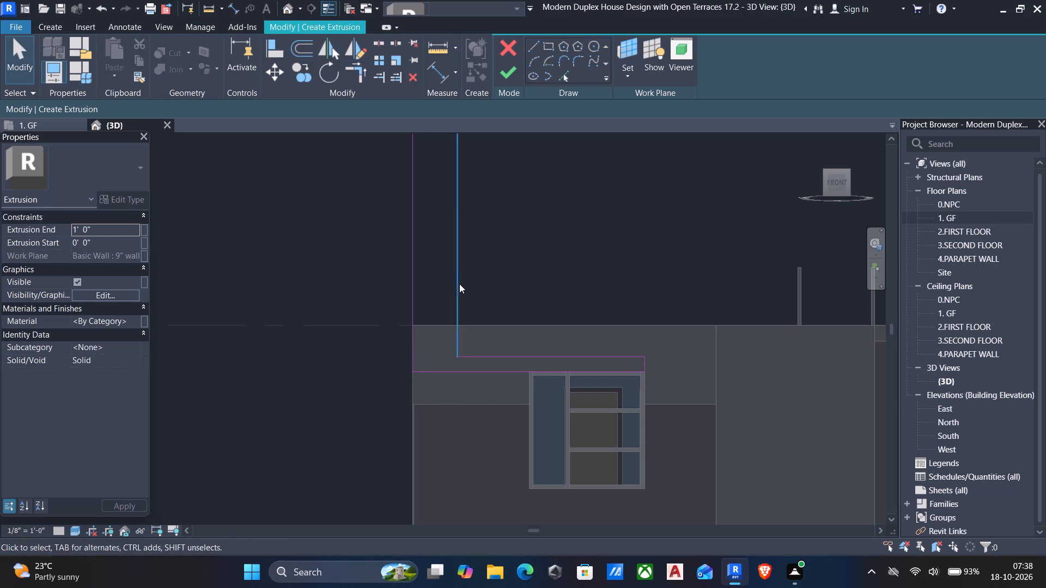
pyautogui.press('Escape')
# Set the width of the L profile's upright leg to 9".
pyautogui.click(457, 284)
pyautogui.moveTo(455, 289); pyautogui.dragTo(490, 497, button='middle')
pyautogui.moveTo(472, 403); pyautogui.dragTo(497, 324, button='middle')
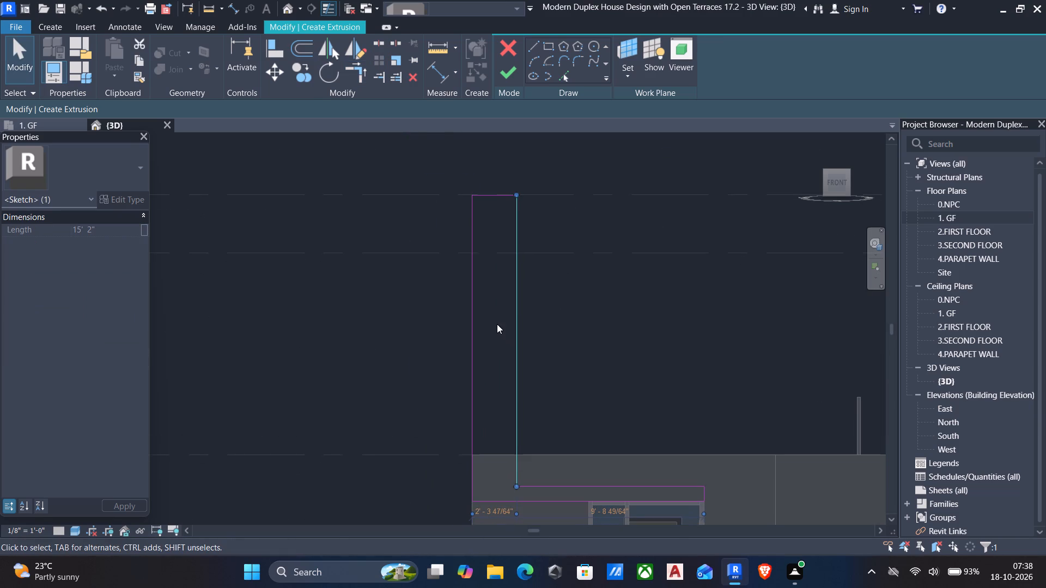
pyautogui.click(492, 507)
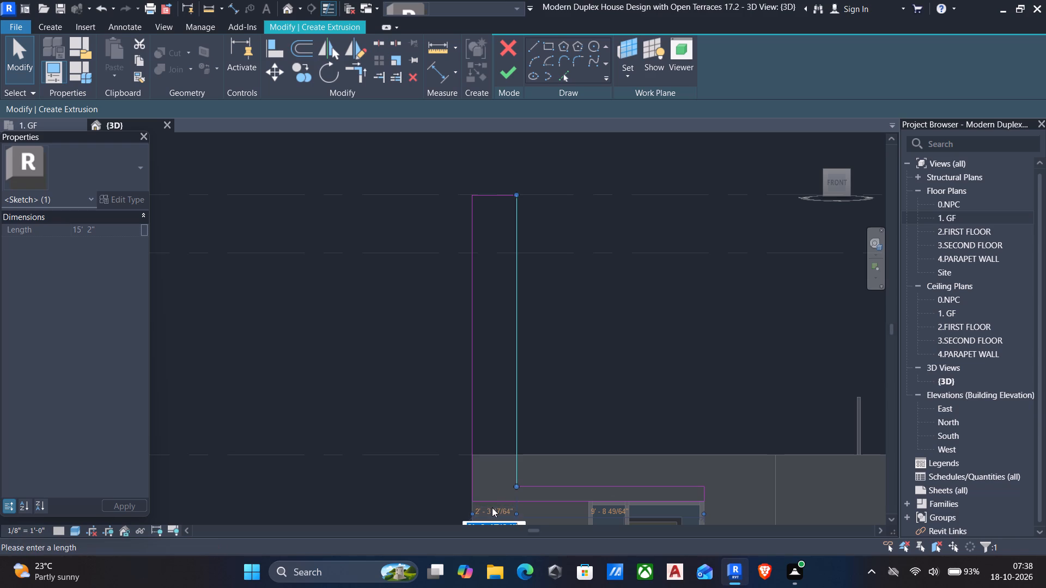
pyautogui.write('9"')
pyautogui.press('Return')
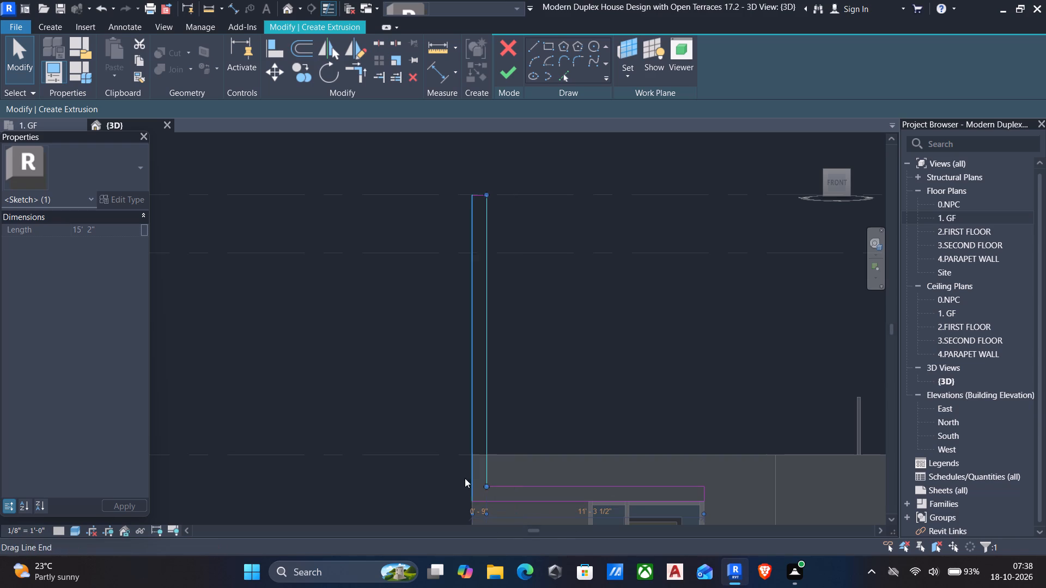
pyautogui.moveTo(455, 434); pyautogui.dragTo(442, 354, button='middle')
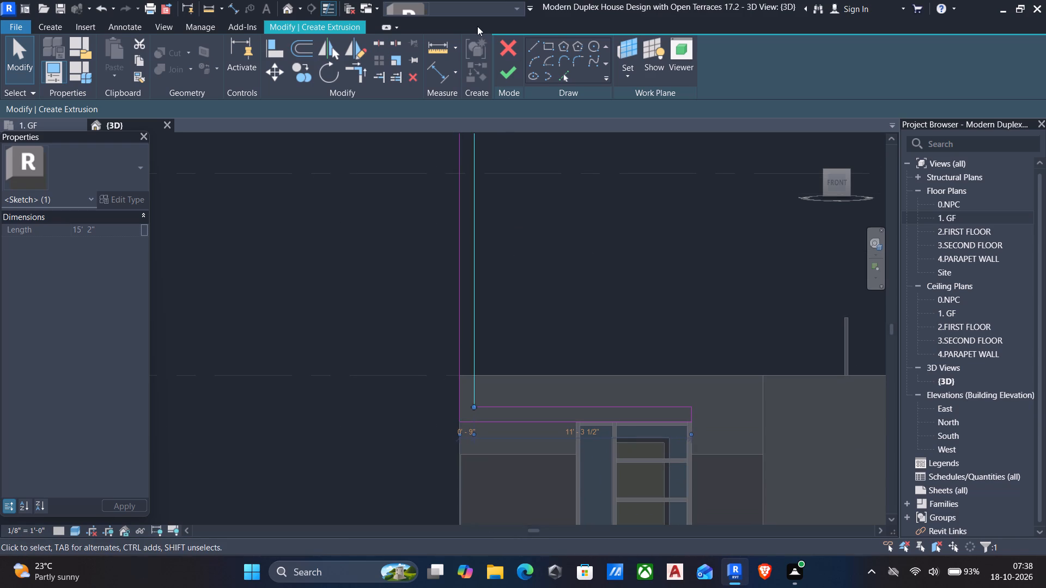
# Finish the sketch as a 1'-0" deep L-shaped extrusion and check it against the house from the front and an angle.
pyautogui.click(503, 71)
pyautogui.moveTo(520, 215); pyautogui.dragTo(512, 250, button='middle')
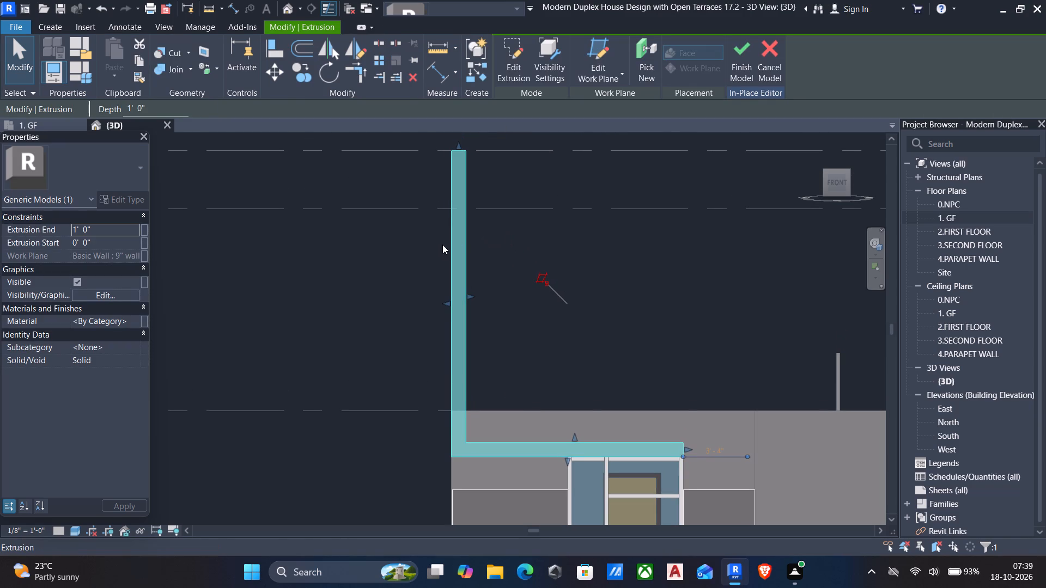
pyautogui.scroll(-2, 436, 244)
pyautogui.press('Escape')
pyautogui.scroll(-4, 503, 303)
pyautogui.keyDown('shift'); pyautogui.moveTo(543, 302); pyautogui.dragTo(524, 311, button='middle'); pyautogui.keyUp('shift')
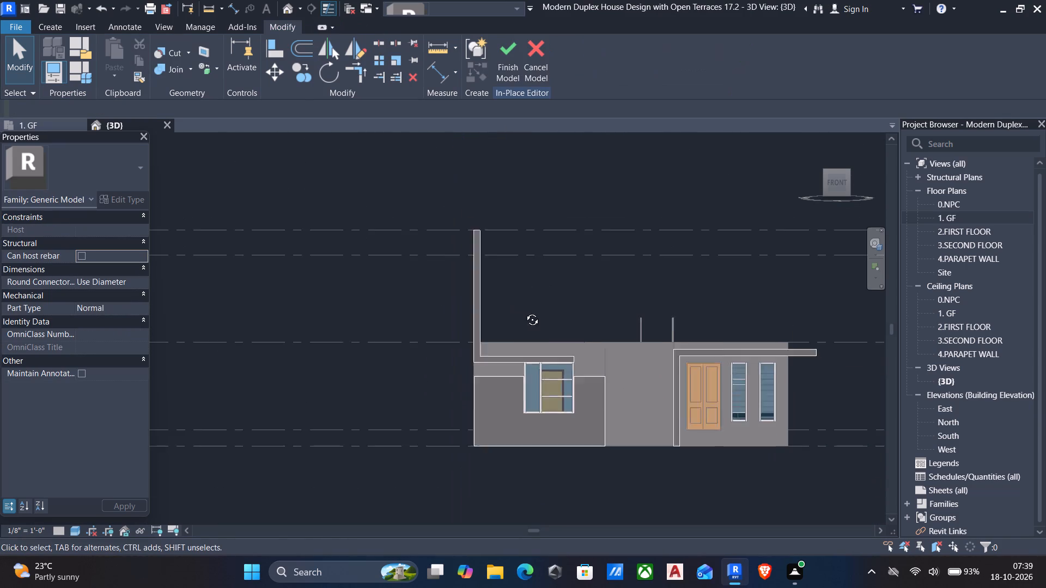
pyautogui.keyDown('shift'); pyautogui.moveTo(524, 311); pyautogui.dragTo(446, 389, button='middle'); pyautogui.keyUp('shift')
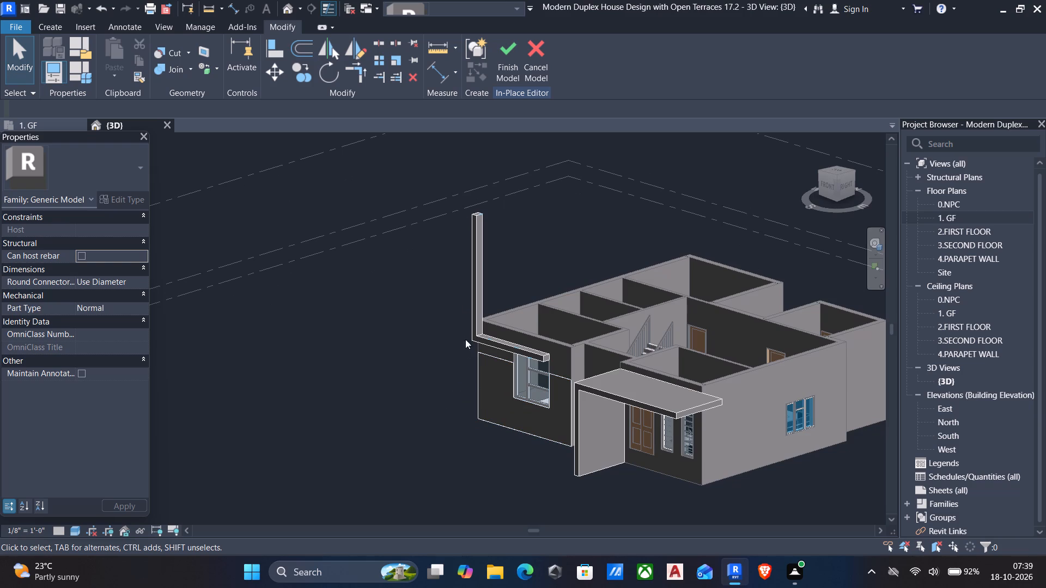
# Finish the in-place generic model and check its L-shaped facade frames against the house from several angles.
pyautogui.click(506, 52)
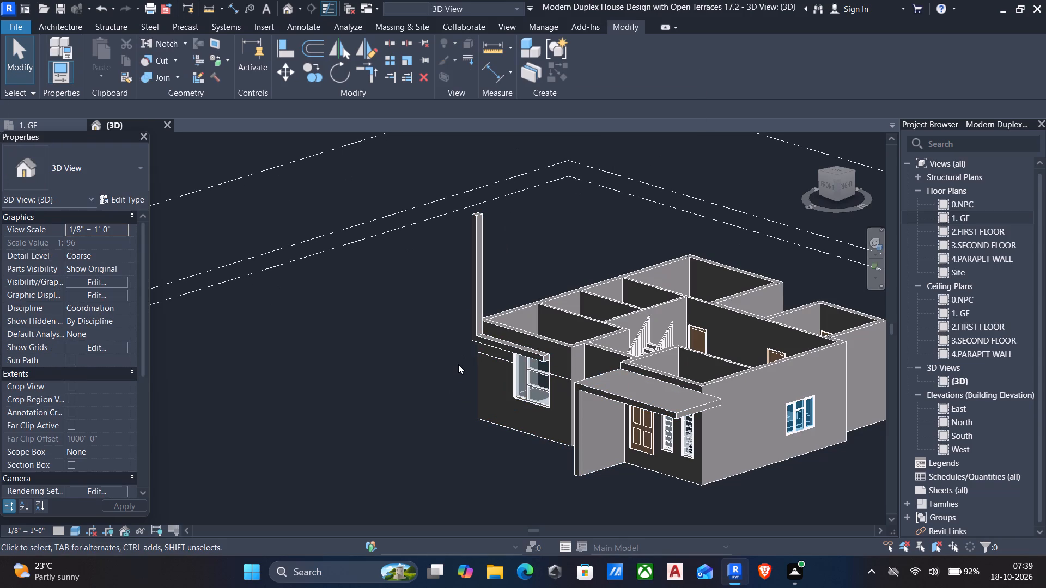
pyautogui.keyDown('shift'); pyautogui.moveTo(458, 366); pyautogui.dragTo(776, 378, button='middle'); pyautogui.keyUp('shift')
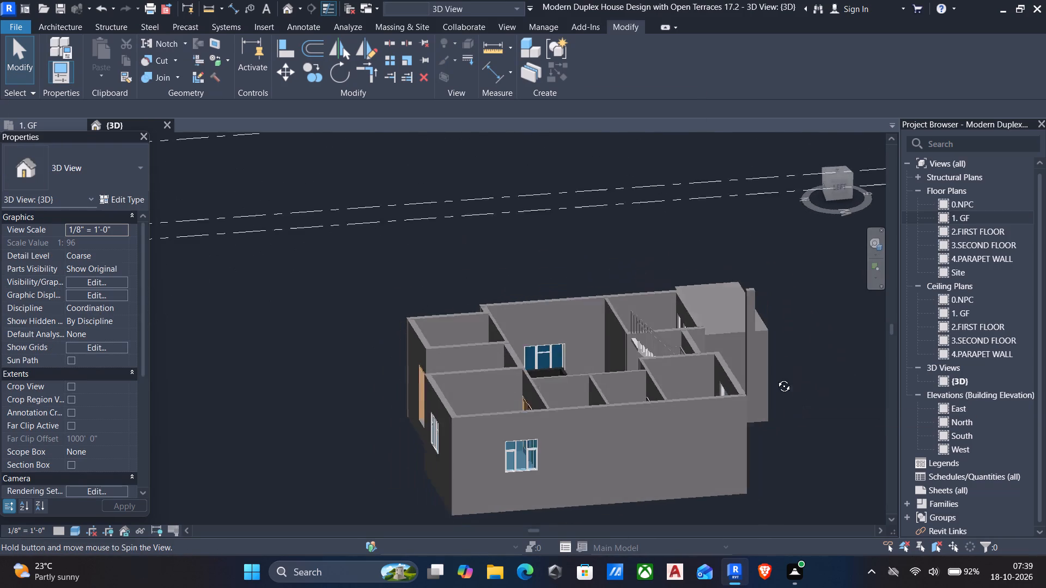
pyautogui.keyDown('shift'); pyautogui.moveTo(776, 378); pyautogui.dragTo(767, 369, button='middle'); pyautogui.keyUp('shift')
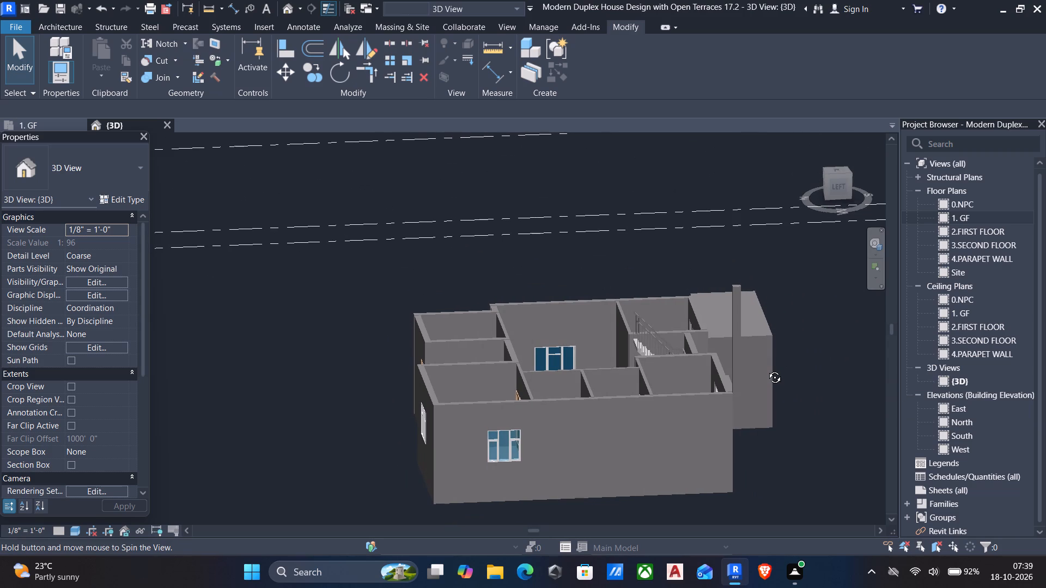
pyautogui.keyDown('shift'); pyautogui.moveTo(767, 369); pyautogui.dragTo(676, 394, button='middle'); pyautogui.keyUp('shift')
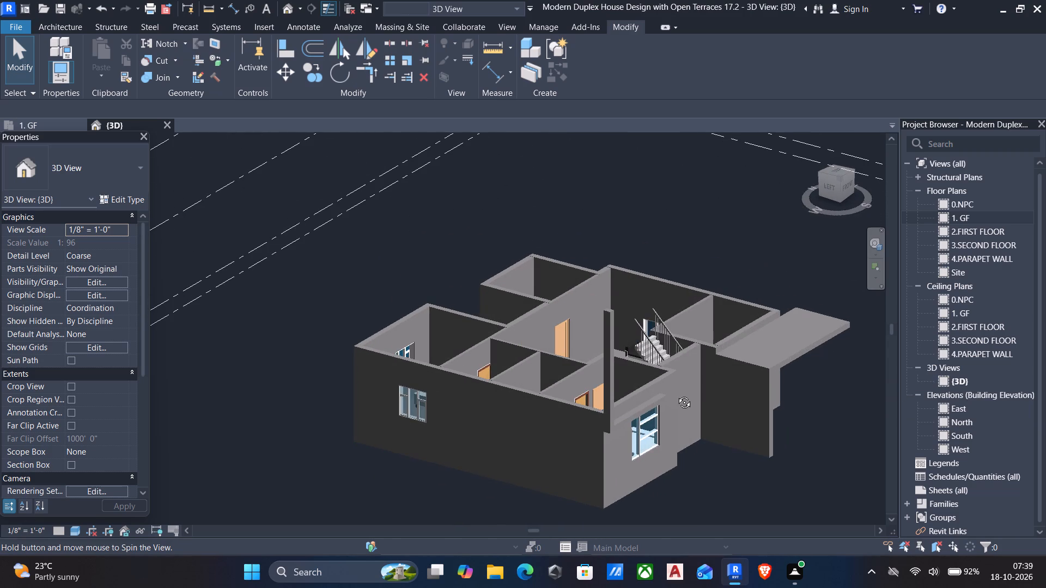
pyautogui.keyDown('shift'); pyautogui.moveTo(676, 394); pyautogui.dragTo(664, 398, button='middle'); pyautogui.keyUp('shift')
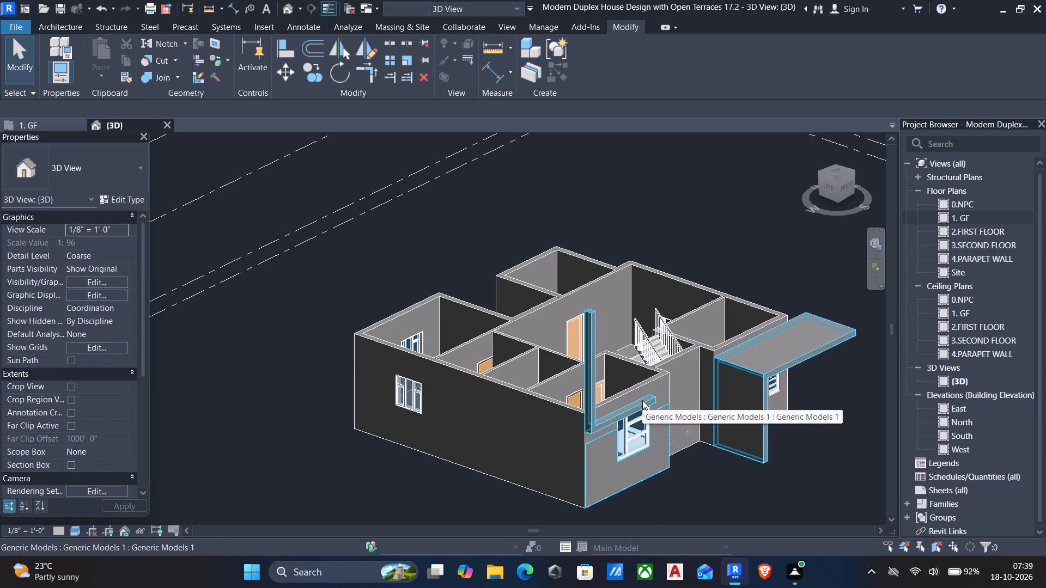
pyautogui.moveTo(639, 440); pyautogui.dragTo(627, 374, button='middle')
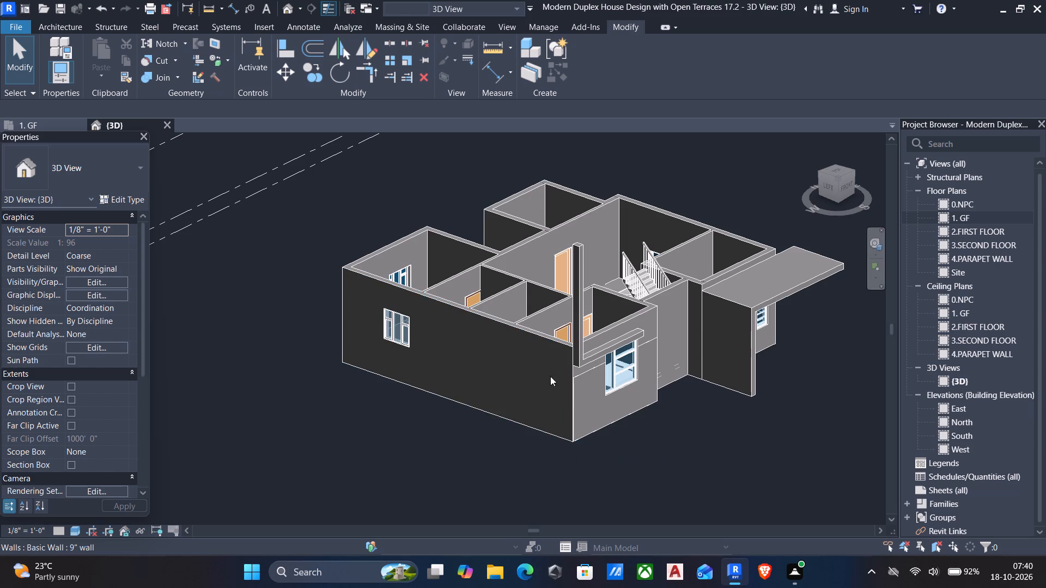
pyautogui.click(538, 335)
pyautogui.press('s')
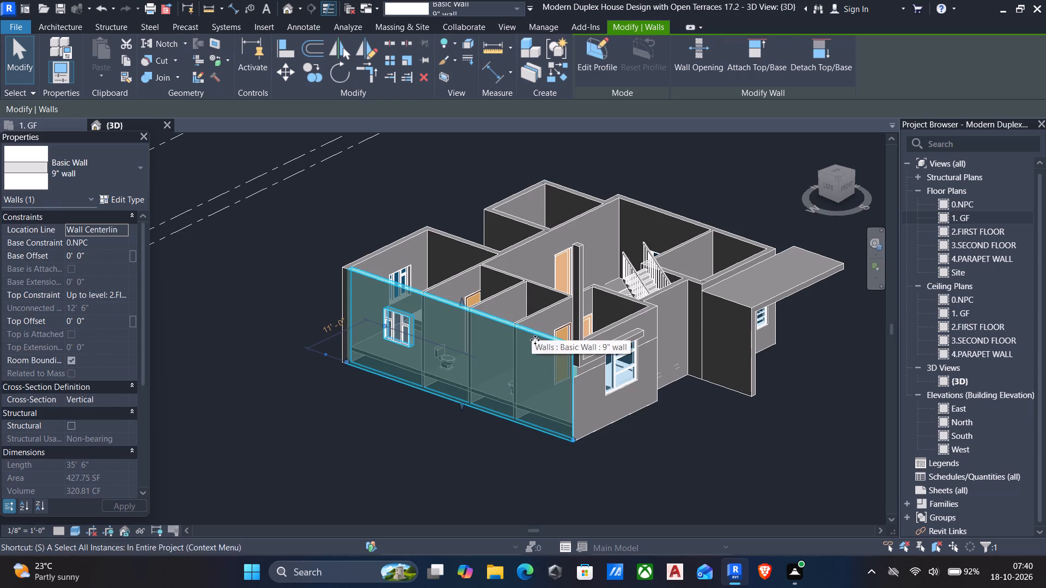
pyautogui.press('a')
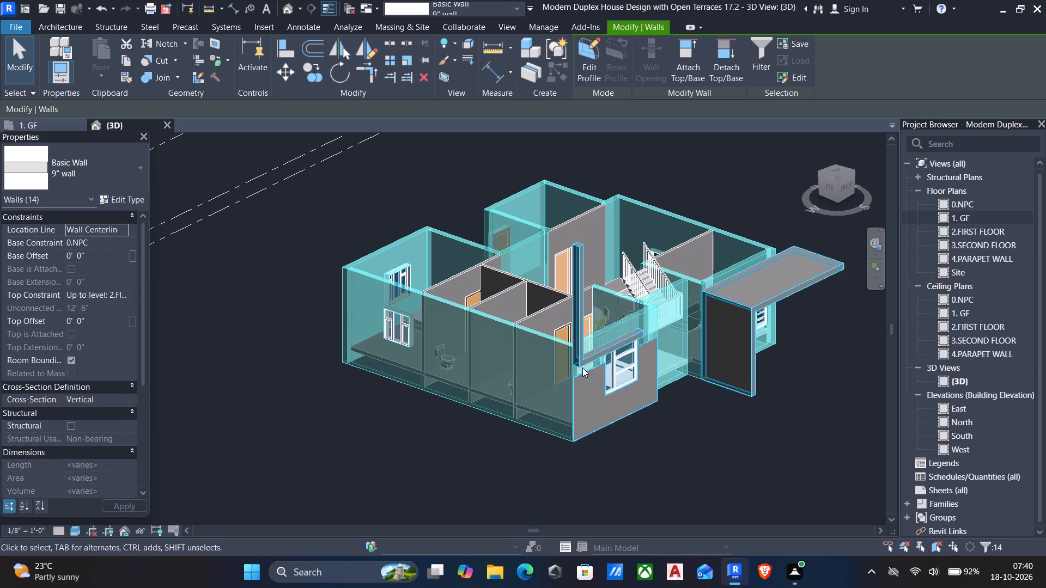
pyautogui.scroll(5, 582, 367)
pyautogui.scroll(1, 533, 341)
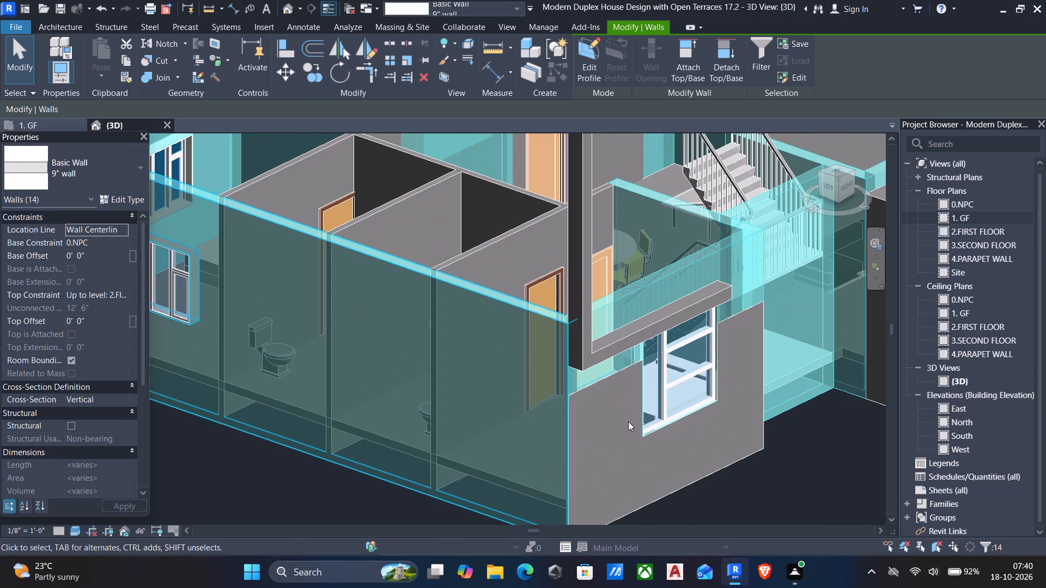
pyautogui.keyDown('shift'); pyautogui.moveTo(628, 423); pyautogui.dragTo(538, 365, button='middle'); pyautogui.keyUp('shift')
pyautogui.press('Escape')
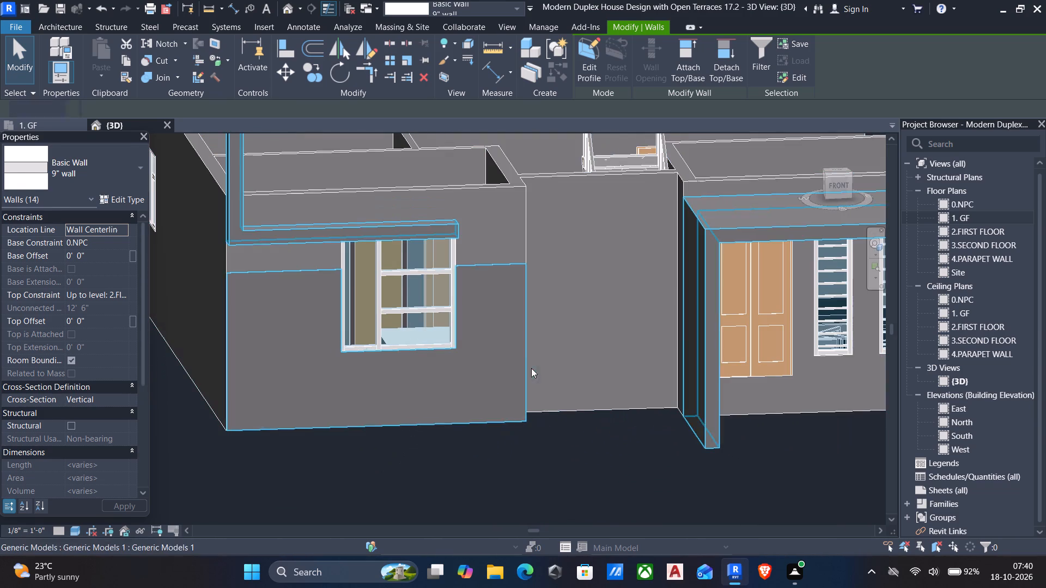
# Select all 9" wall instances in the project, copy them and paste them aligned to the 2.FIRST FLOOR level.
pyautogui.keyDown('shift'); pyautogui.moveTo(502, 291); pyautogui.dragTo(666, 430, button='middle'); pyautogui.keyUp('shift')
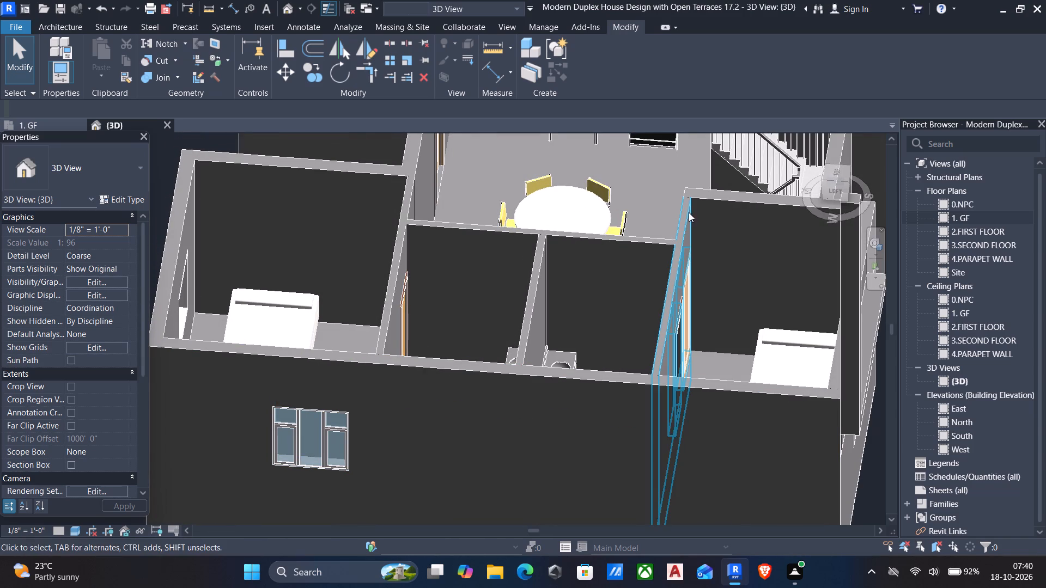
pyautogui.click(710, 201)
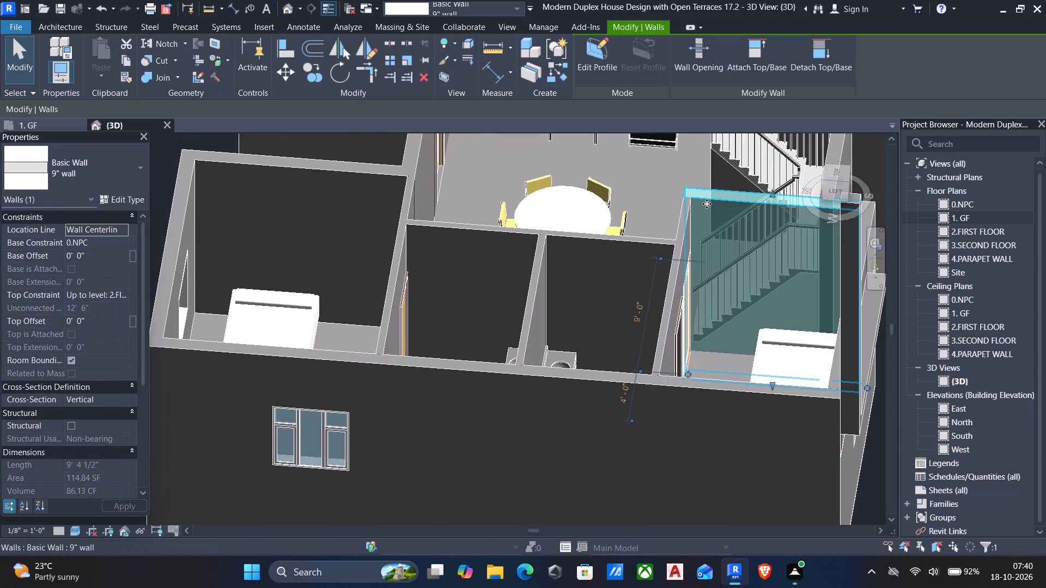
pyautogui.write('sa')
pyautogui.scroll(-7, 696, 205)
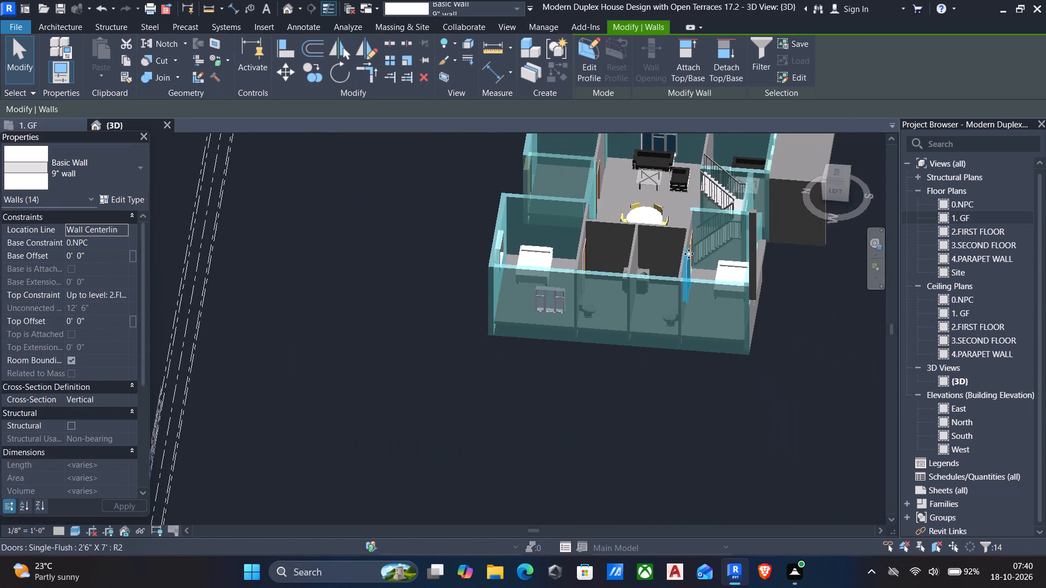
pyautogui.moveTo(680, 287); pyautogui.dragTo(585, 419, button='middle')
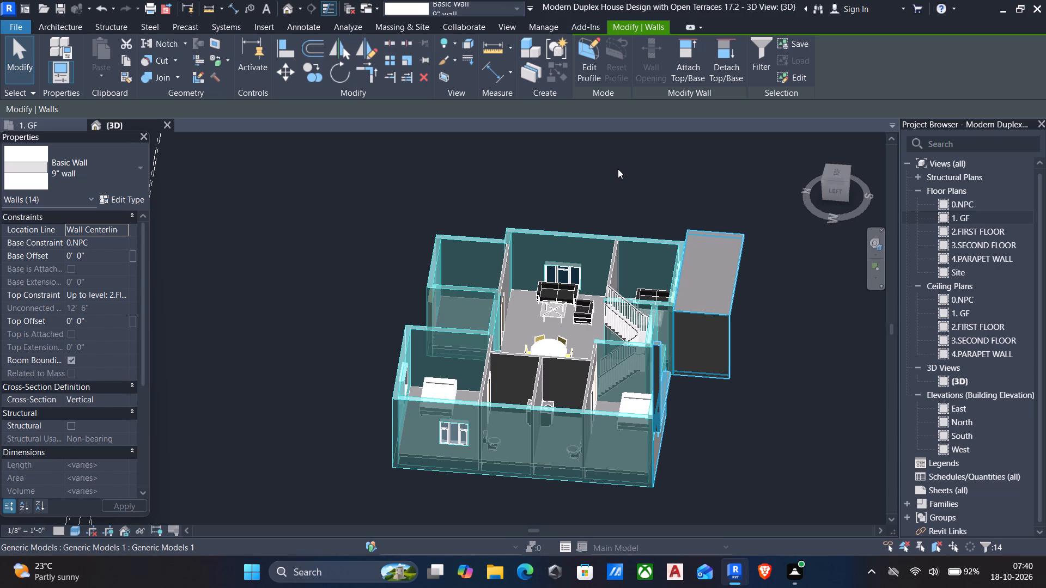
pyautogui.click(123, 62)
pyautogui.click(100, 75)
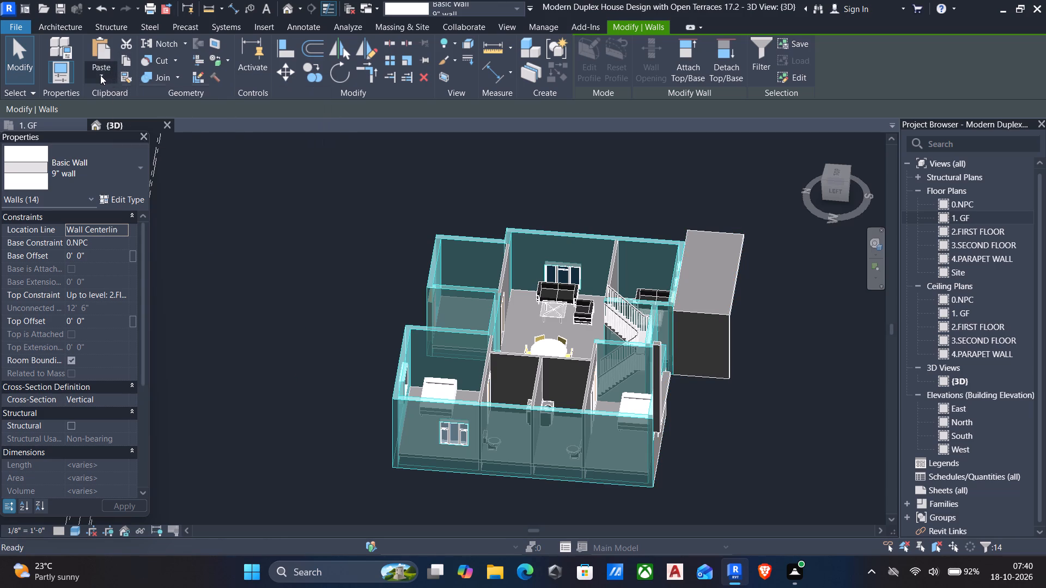
pyautogui.click(133, 127)
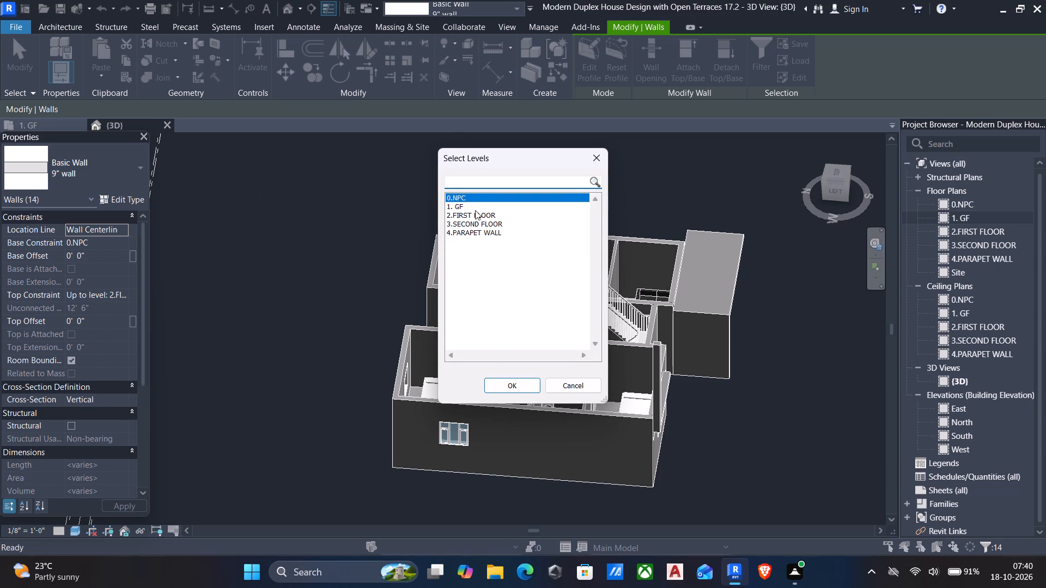
pyautogui.click(475, 211)
pyautogui.click(509, 381)
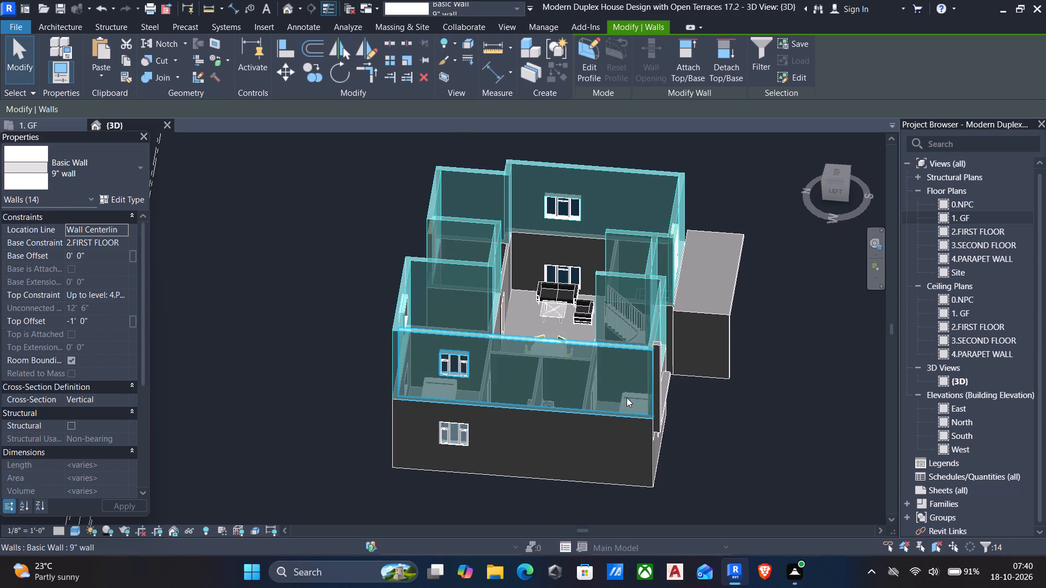
pyautogui.press('Escape')
# Delete the copied 4' X8' double panel door from the first-floor front wall above the entry canopy.
pyautogui.keyDown('shift'); pyautogui.moveTo(630, 397); pyautogui.dragTo(417, 230, button='middle'); pyautogui.keyUp('shift')
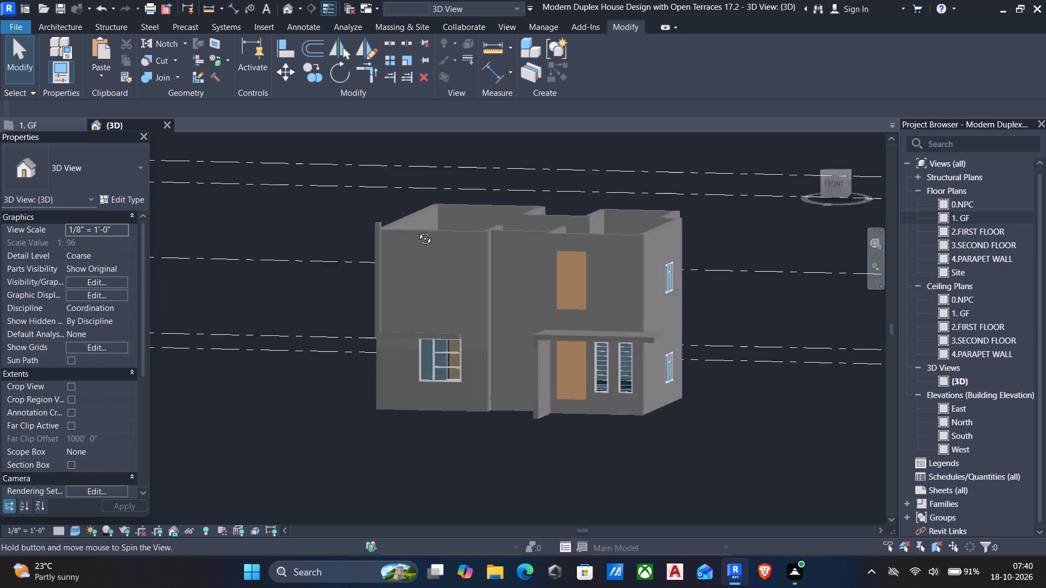
pyautogui.keyDown('shift'); pyautogui.moveTo(417, 230); pyautogui.dragTo(399, 274, button='middle'); pyautogui.keyUp('shift')
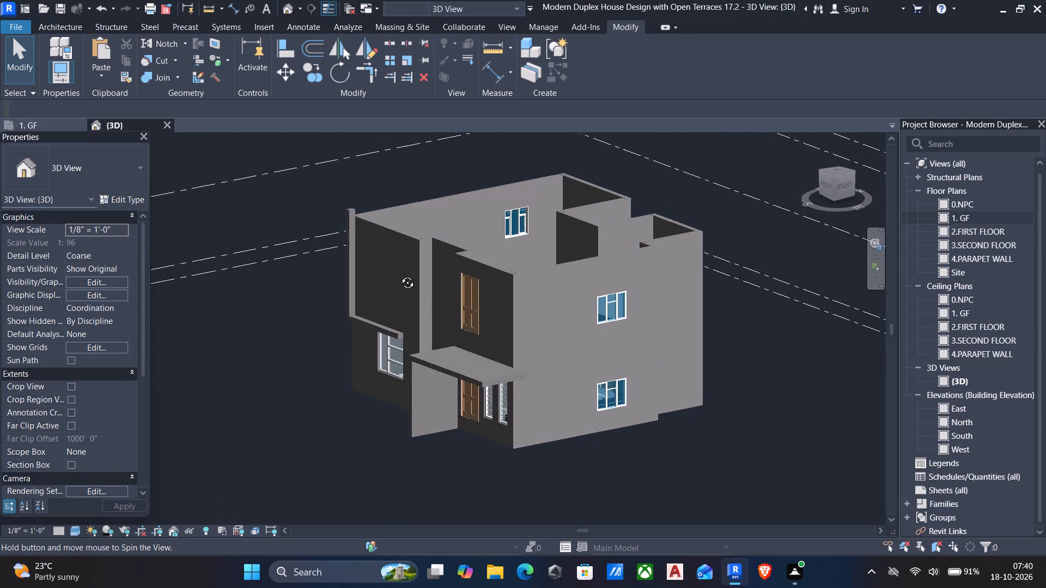
pyautogui.keyDown('shift'); pyautogui.moveTo(399, 274); pyautogui.dragTo(493, 285, button='middle'); pyautogui.keyUp('shift')
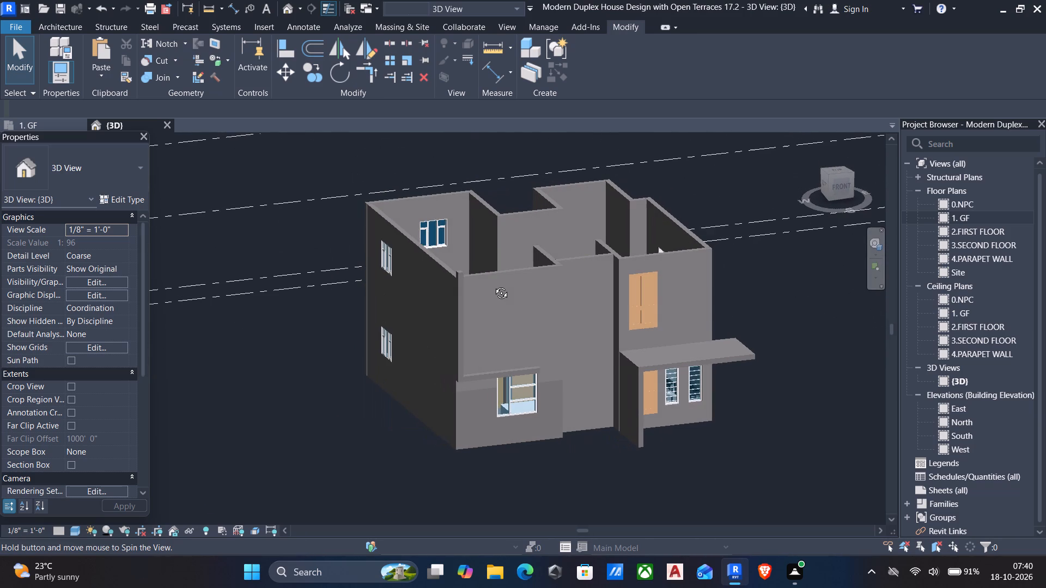
pyautogui.keyDown('shift'); pyautogui.moveTo(493, 285); pyautogui.dragTo(385, 282, button='middle'); pyautogui.keyUp('shift')
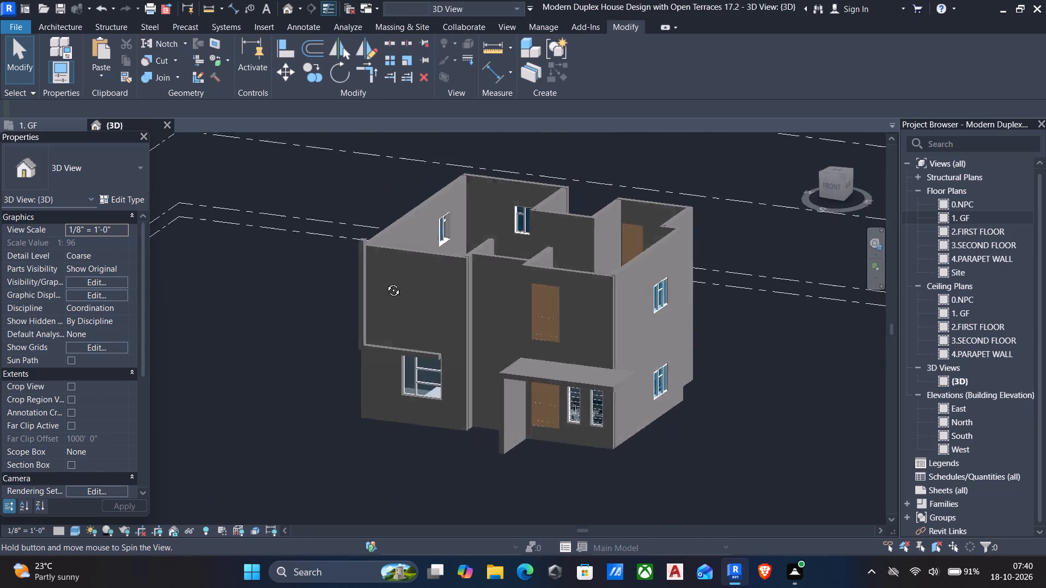
pyautogui.keyDown('shift'); pyautogui.moveTo(385, 282); pyautogui.dragTo(398, 267, button='middle'); pyautogui.keyUp('shift')
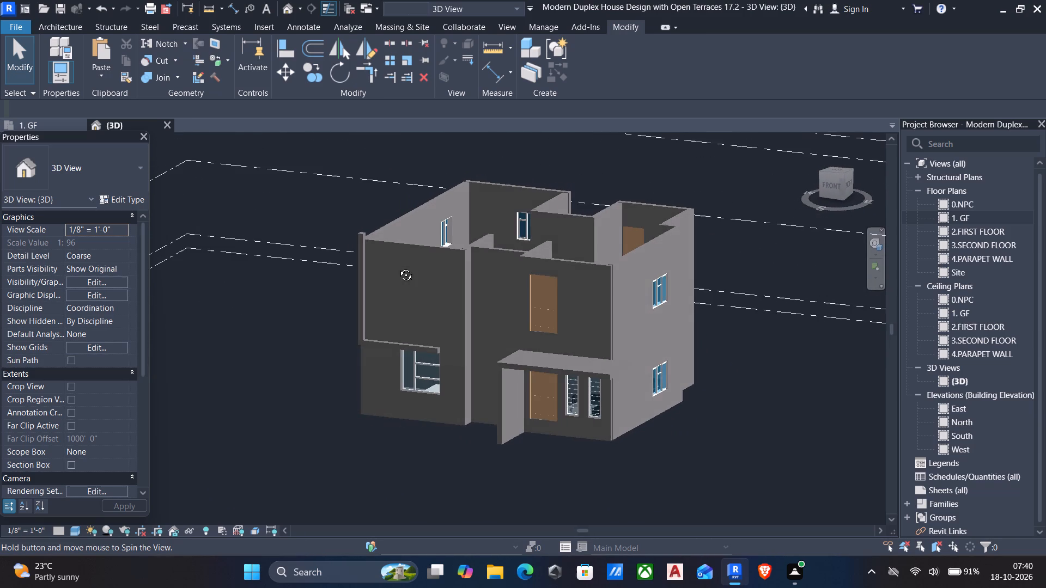
pyautogui.keyDown('shift'); pyautogui.moveTo(398, 267); pyautogui.dragTo(416, 253, button='middle'); pyautogui.keyUp('shift')
pyautogui.click(575, 295)
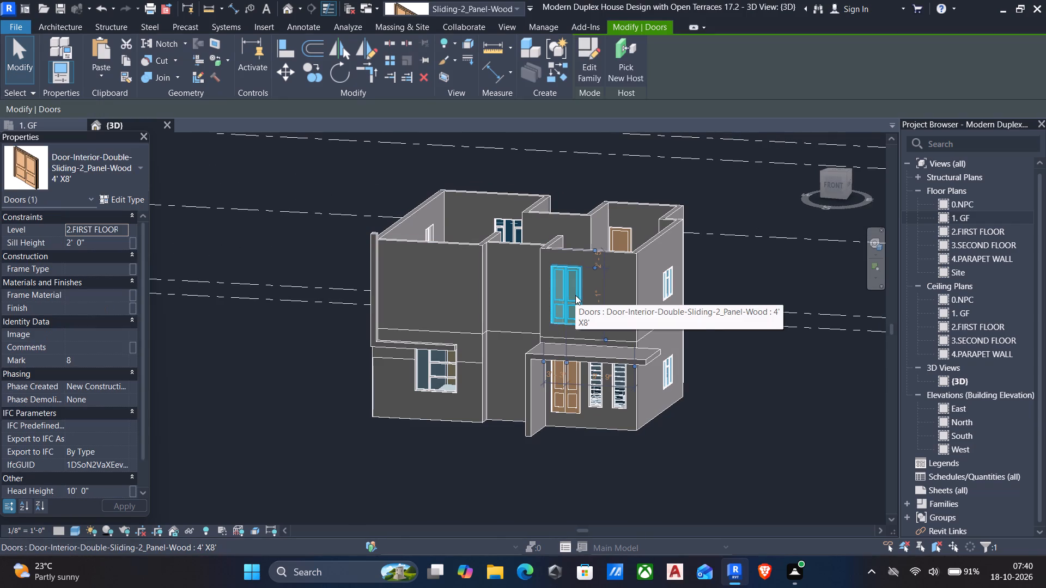
pyautogui.press('Delete')
# Examine the two-storey front facade, including the ground-floor window, its L-shaped frame and the entry.
pyautogui.moveTo(573, 358); pyautogui.dragTo(567, 344, button='middle')
pyautogui.keyDown('shift'); pyautogui.moveTo(564, 344); pyautogui.dragTo(659, 336, button='middle'); pyautogui.keyUp('shift')
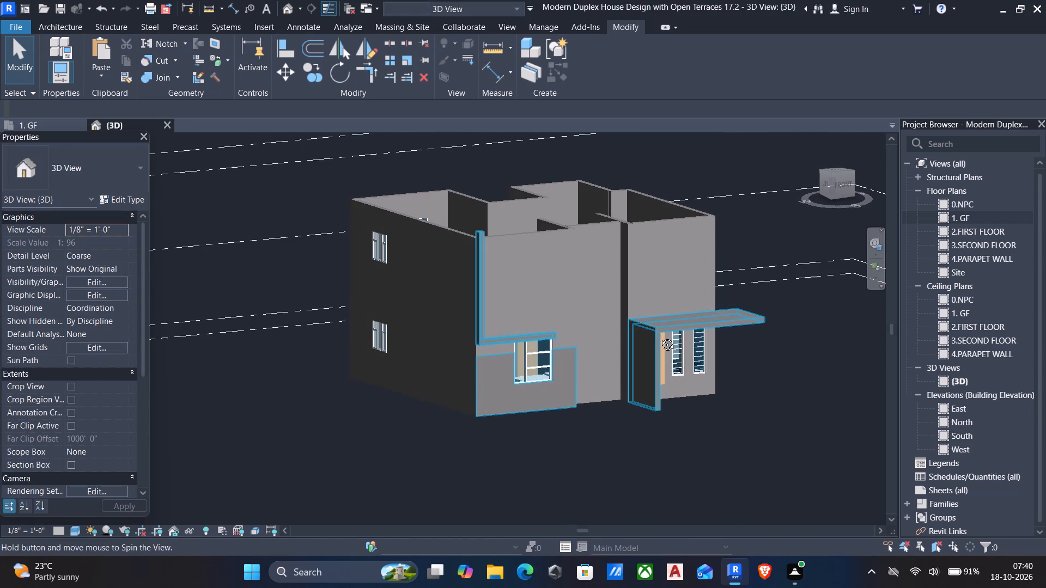
pyautogui.keyDown('shift'); pyautogui.moveTo(659, 336); pyautogui.dragTo(608, 351, button='middle'); pyautogui.keyUp('shift')
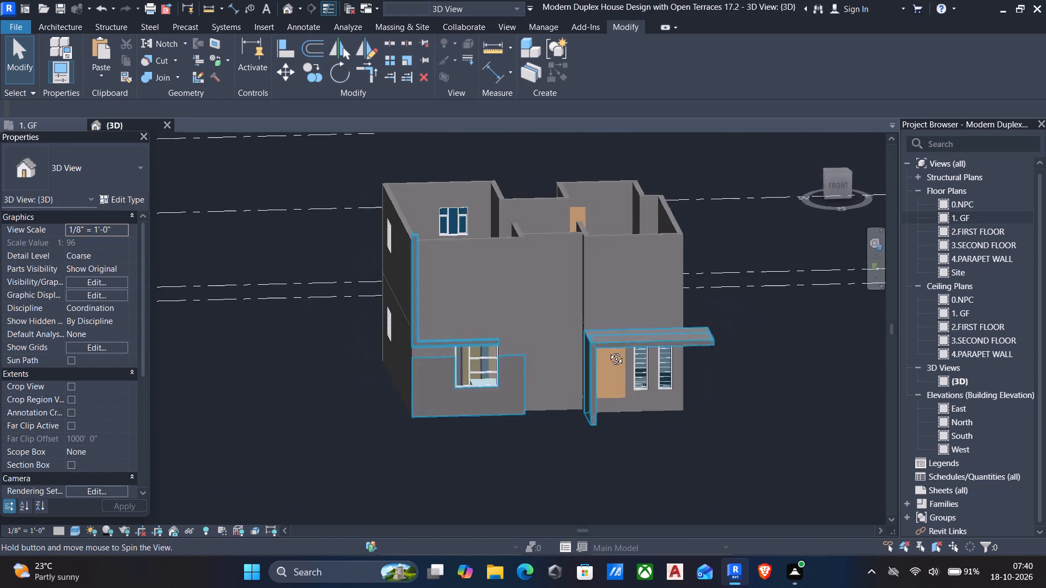
pyautogui.keyDown('shift'); pyautogui.moveTo(608, 351); pyautogui.dragTo(600, 349, button='middle'); pyautogui.keyUp('shift')
pyautogui.keyDown('shift'); pyautogui.moveTo(546, 381); pyautogui.dragTo(527, 329, button='middle'); pyautogui.keyUp('shift')
pyautogui.scroll(4, 443, 340)
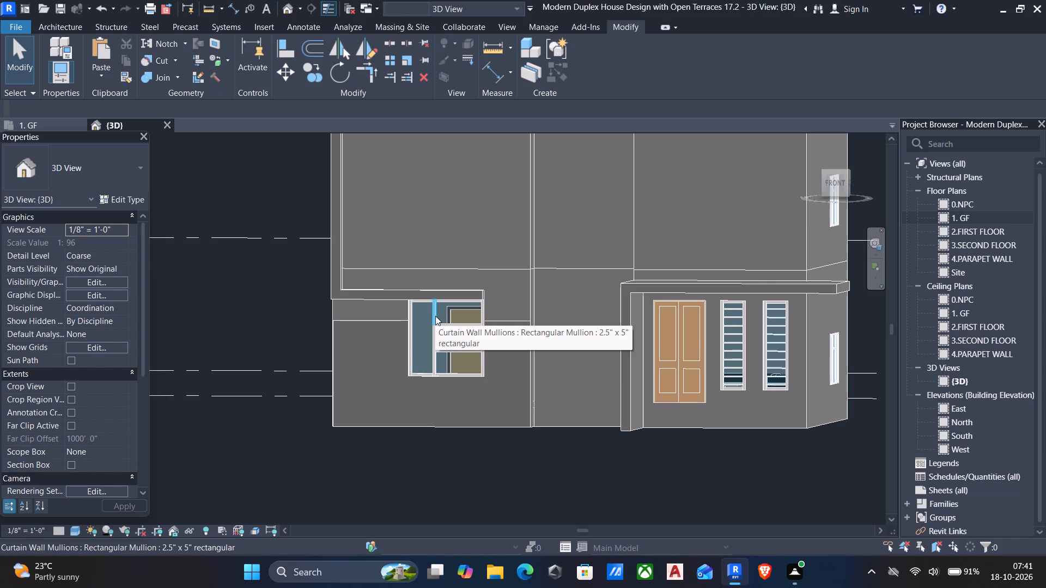
pyautogui.scroll(-4, 434, 315)
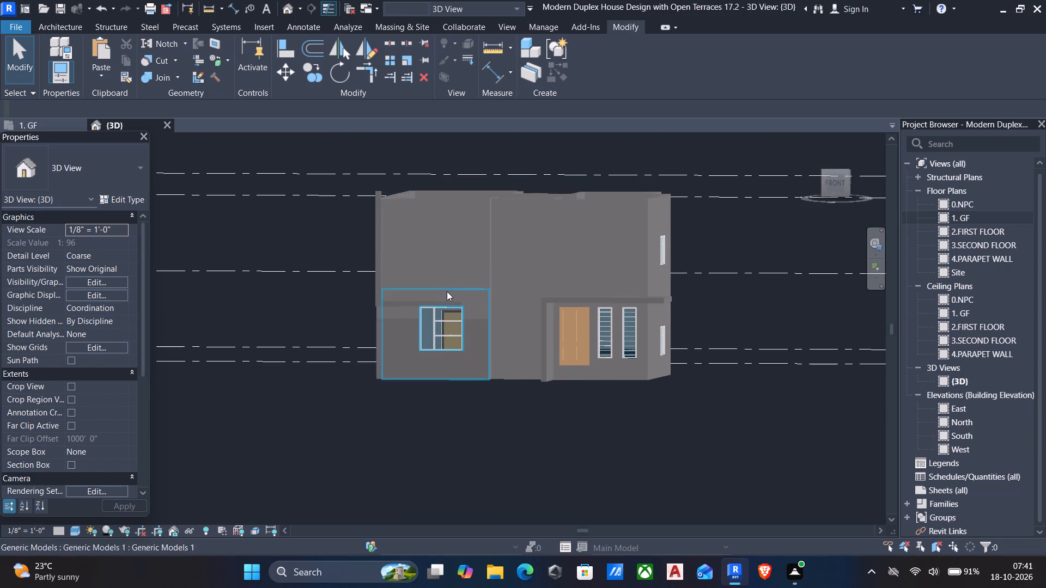
# Select all 4.5" wall instances in the project, copy them and paste them aligned to the 2.FIRST FLOOR level.
pyautogui.keyDown('shift'); pyautogui.moveTo(449, 289); pyautogui.dragTo(364, 448, button='middle'); pyautogui.keyUp('shift')
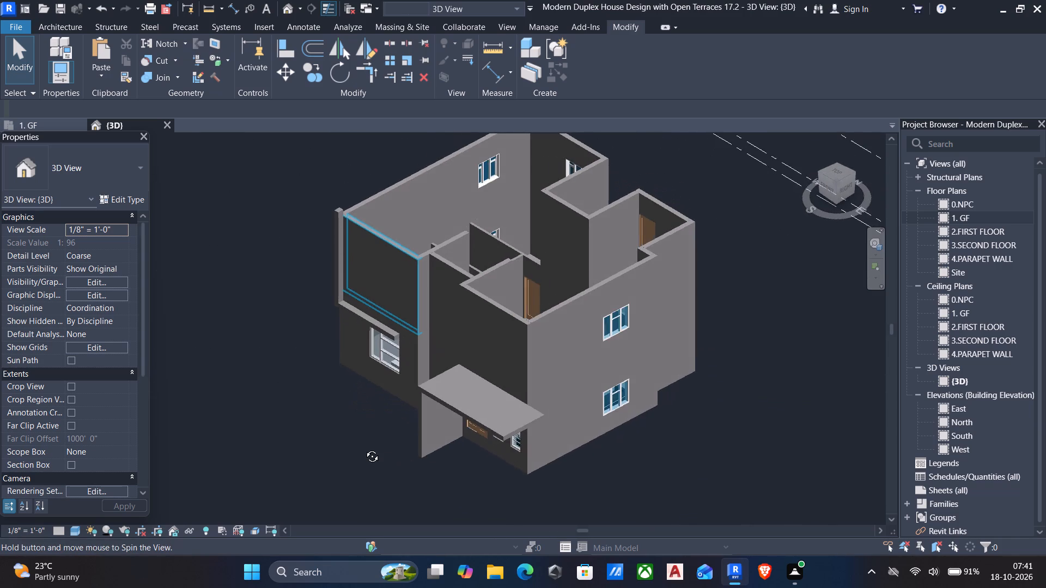
pyautogui.keyDown('shift'); pyautogui.moveTo(364, 448); pyautogui.dragTo(514, 569, button='middle'); pyautogui.keyUp('shift')
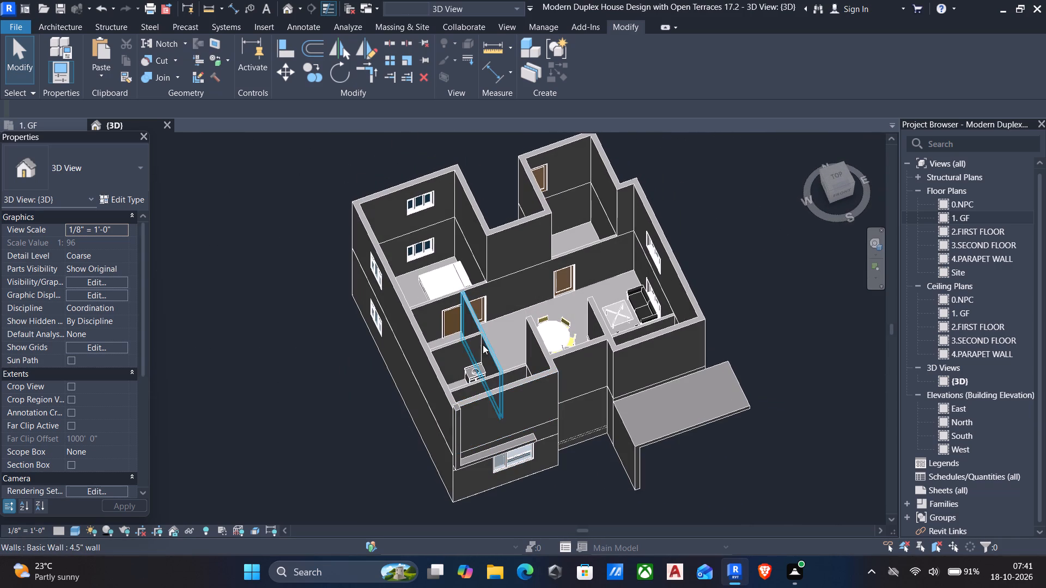
pyautogui.click(463, 337)
pyautogui.press('Escape')
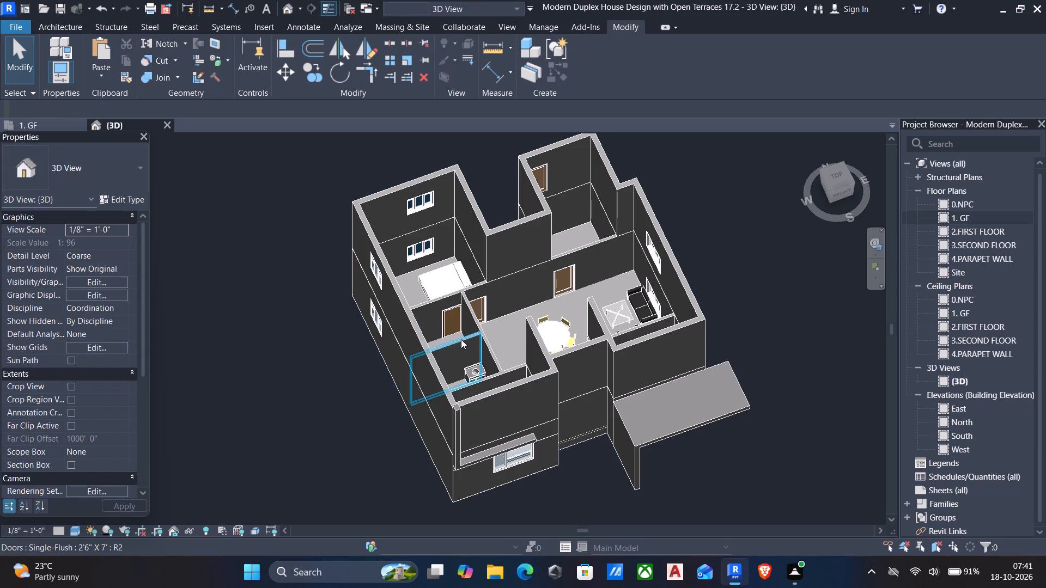
pyautogui.click(460, 342)
pyautogui.write('sa')
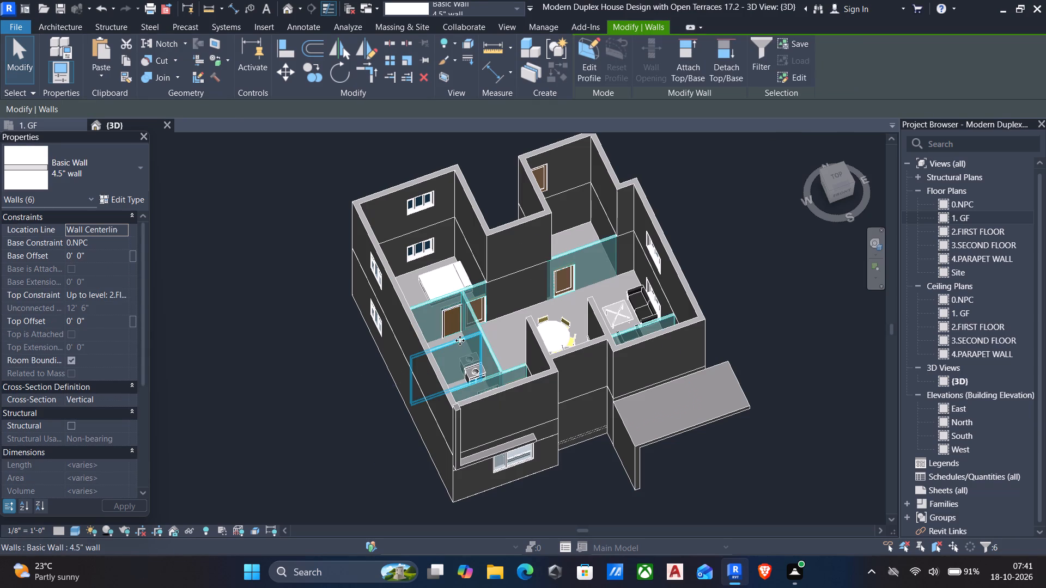
pyautogui.click(126, 58)
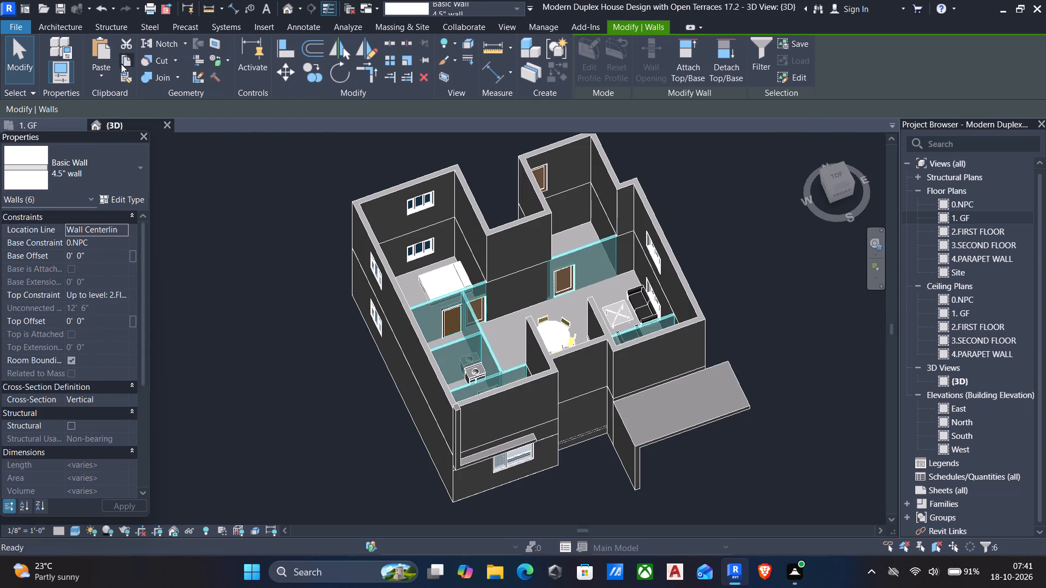
pyautogui.click(101, 73)
pyautogui.click(126, 125)
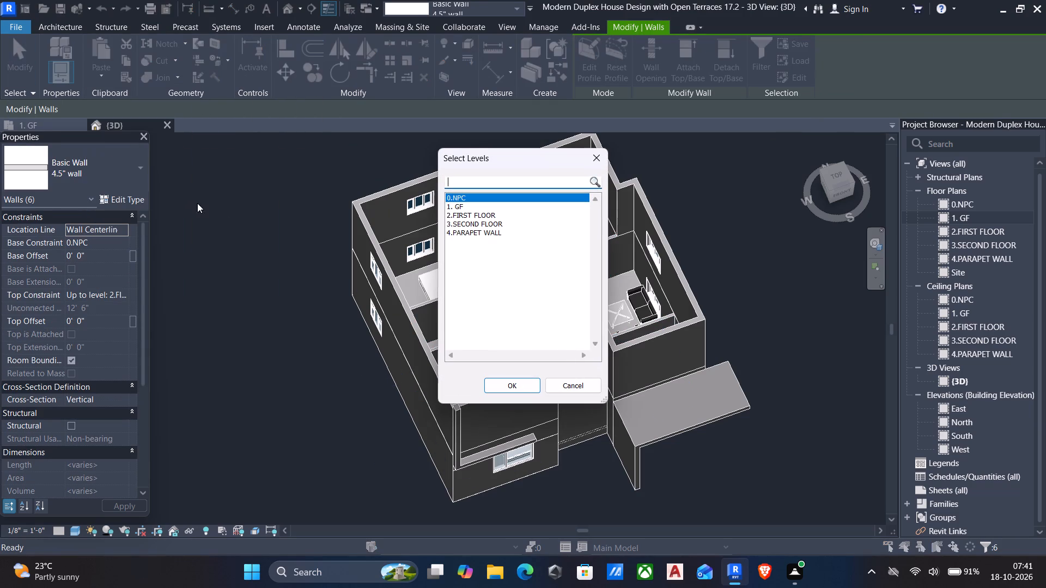
pyautogui.click(446, 211)
pyautogui.click(525, 385)
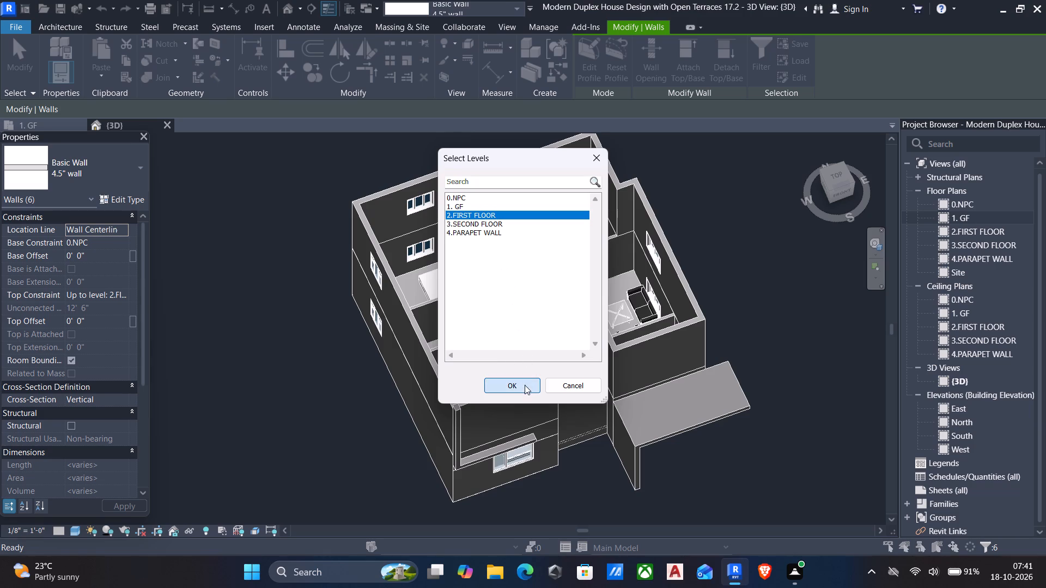
pyautogui.press('Escape')
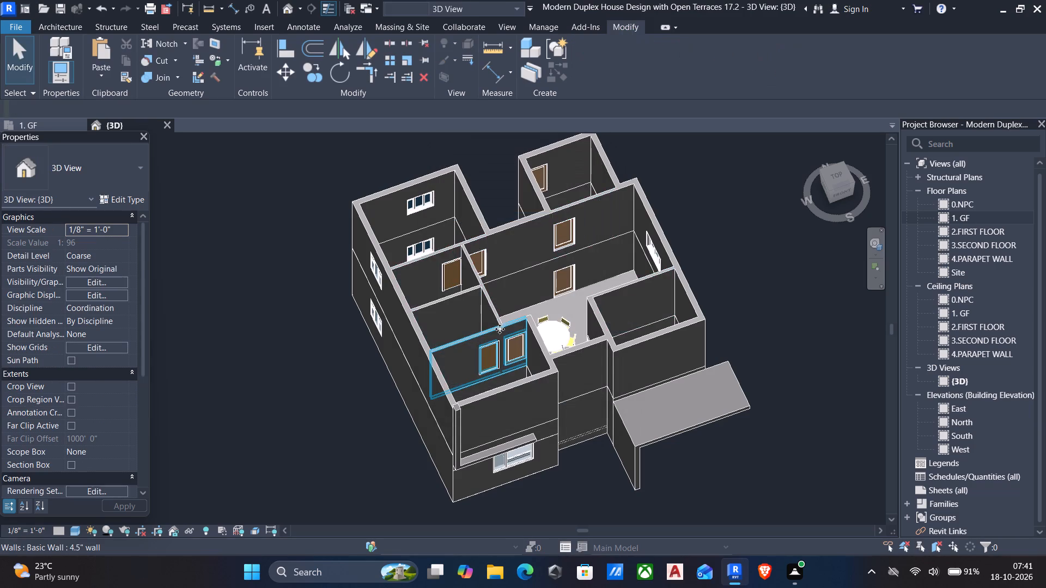
# Examine the two-storey model from above, the front and both sides, checking the copied first-floor walls and openings.
pyautogui.scroll(-4, 498, 335)
pyautogui.keyDown('shift'); pyautogui.moveTo(497, 345); pyautogui.dragTo(361, 235, button='middle'); pyautogui.keyUp('shift')
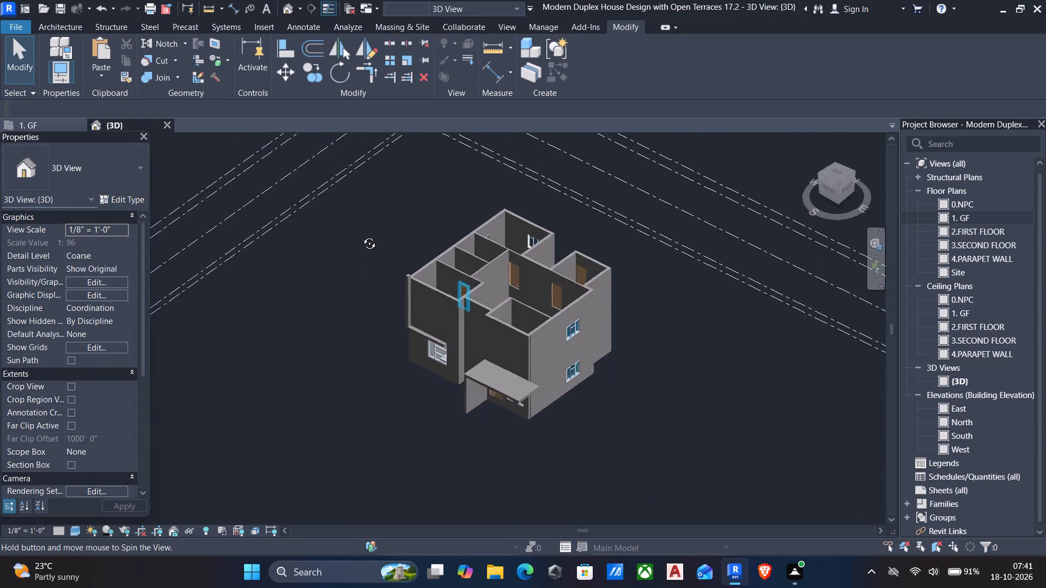
pyautogui.keyDown('shift'); pyautogui.moveTo(361, 235); pyautogui.dragTo(447, 204, button='middle'); pyautogui.keyUp('shift')
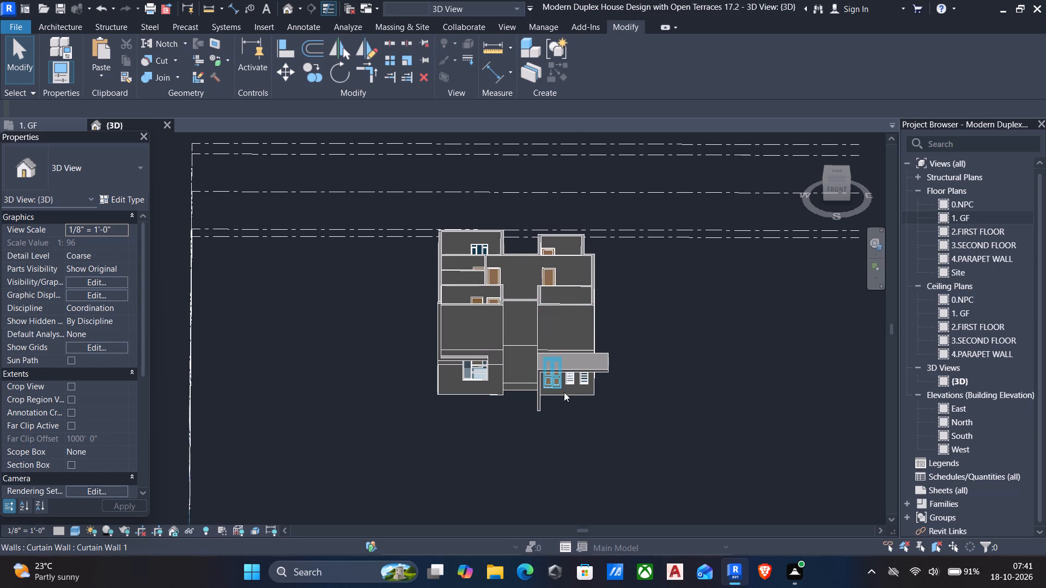
pyautogui.moveTo(562, 396); pyautogui.dragTo(535, 326, button='middle')
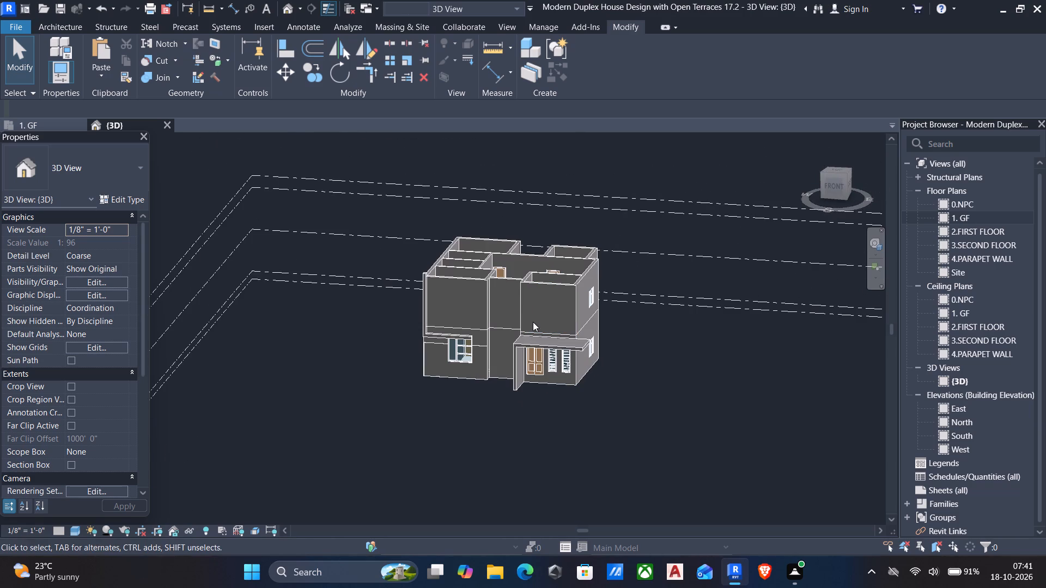
pyautogui.scroll(3, 475, 354)
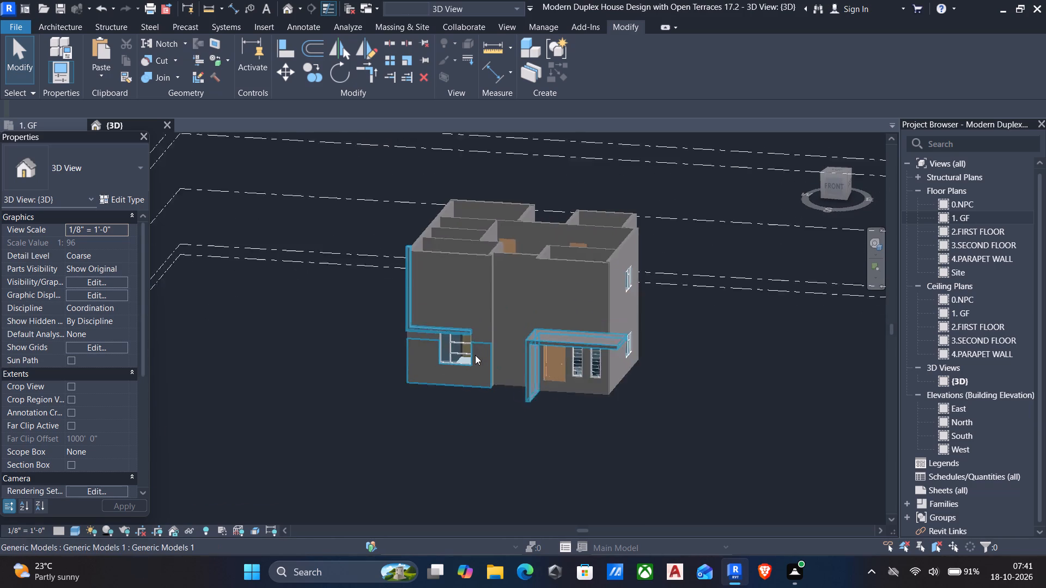
pyautogui.scroll(1, 475, 355)
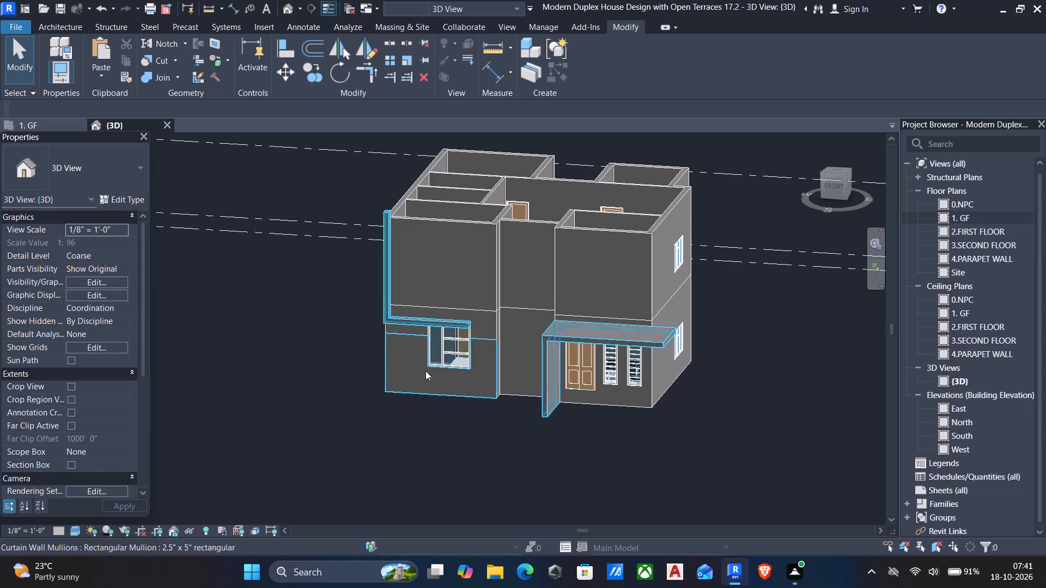
pyautogui.moveTo(424, 388); pyautogui.dragTo(393, 318, button='middle')
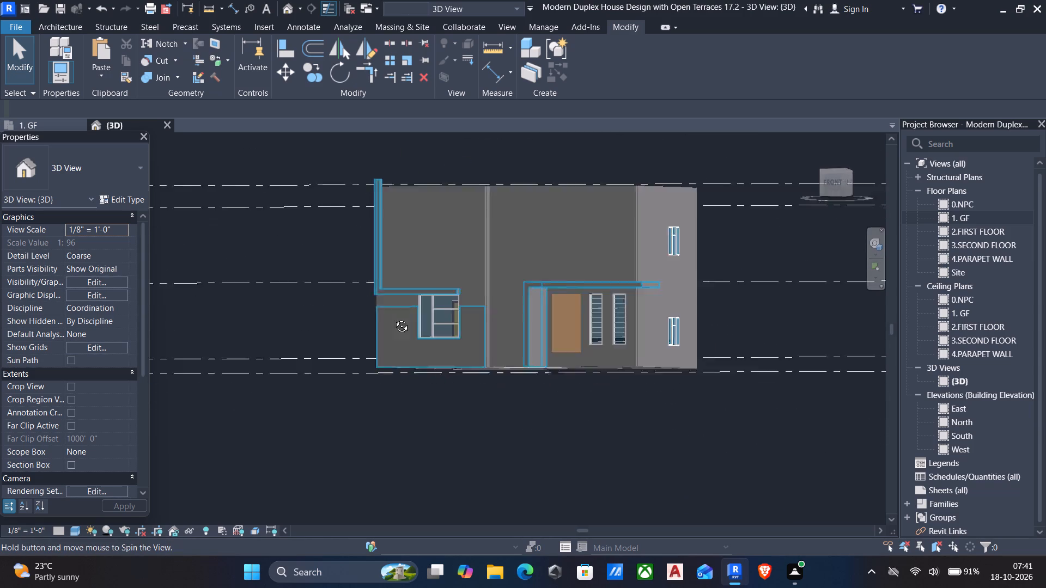
pyautogui.moveTo(393, 318); pyautogui.dragTo(505, 363, button='middle')
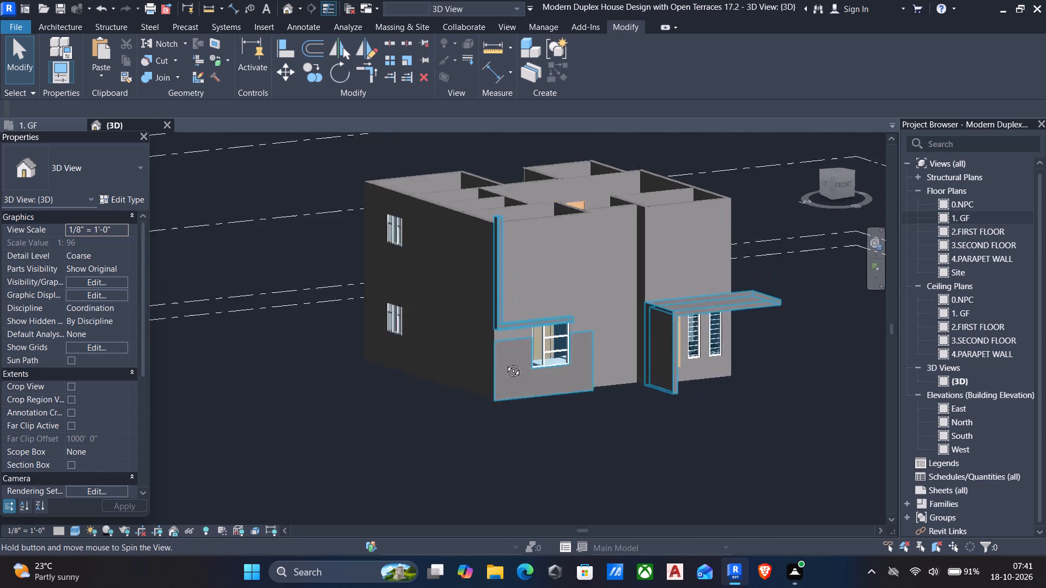
pyautogui.moveTo(505, 363); pyautogui.dragTo(404, 346, button='middle')
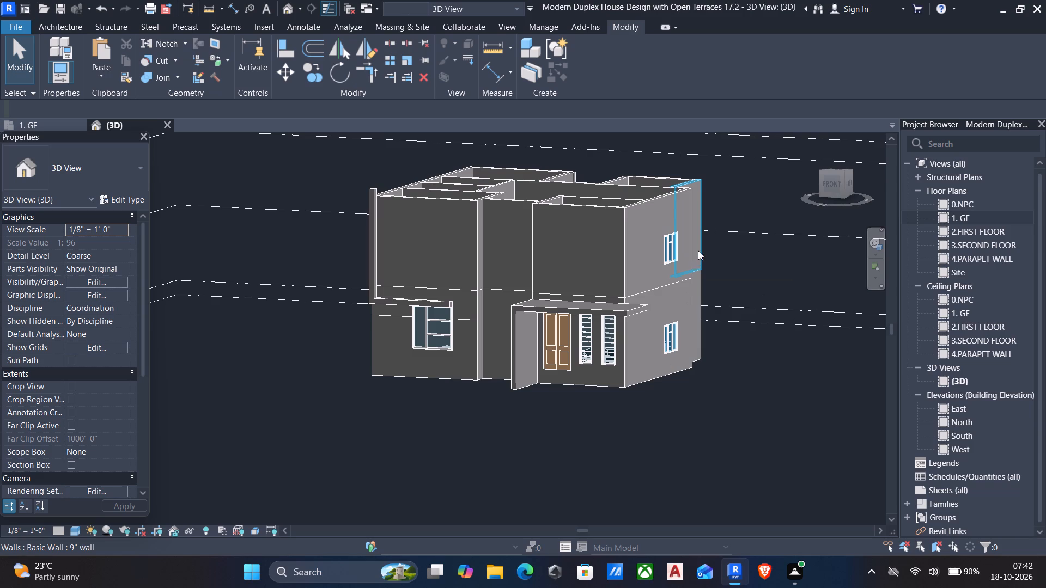
# Start a Cast-In-Place Monolithic Stair in the 1. GF floor plan, running from 1. GF to top level 2.FIRST FLOOR.
pyautogui.doubleClick(980, 221)
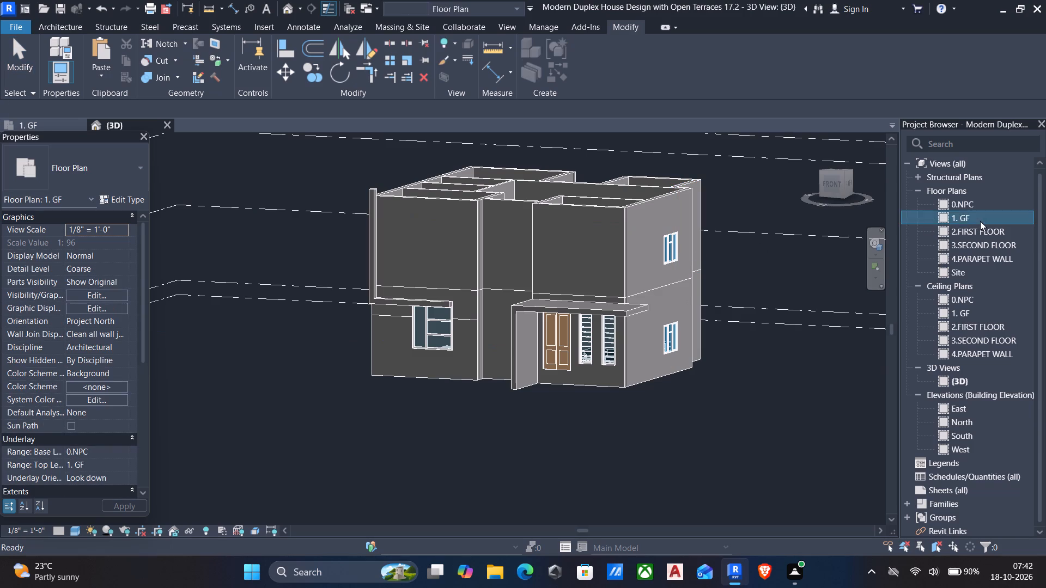
pyautogui.moveTo(608, 353); pyautogui.dragTo(561, 321, button='middle')
pyautogui.scroll(1, 542, 306)
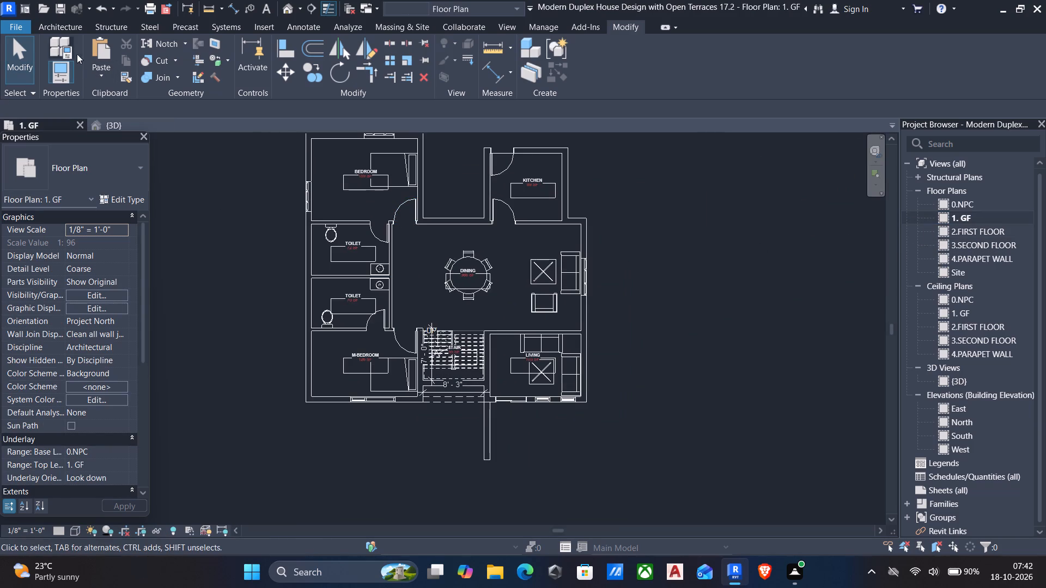
pyautogui.click(66, 29)
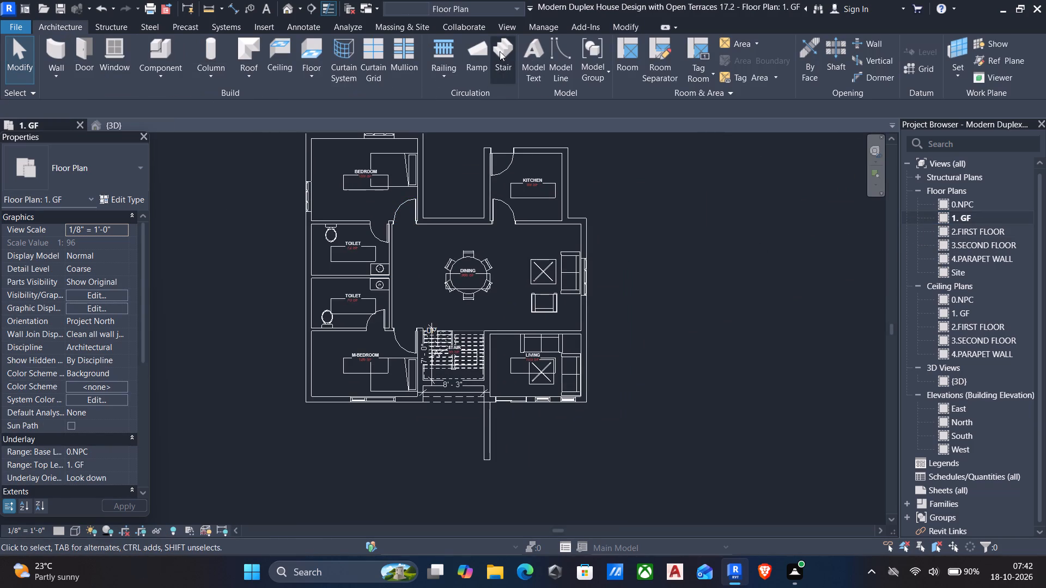
pyautogui.click(496, 47)
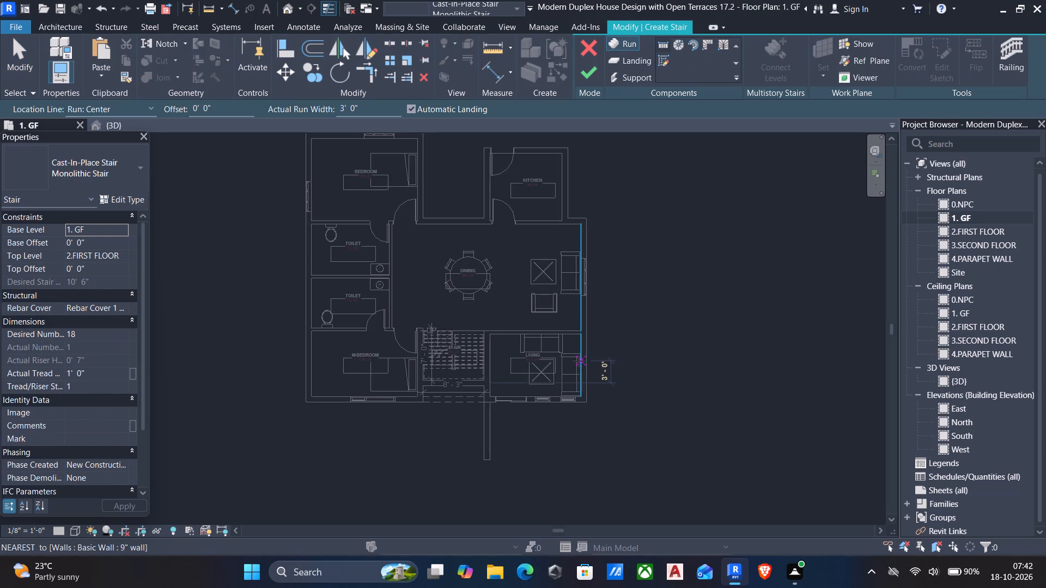
pyautogui.click(120, 251)
pyautogui.click(120, 250)
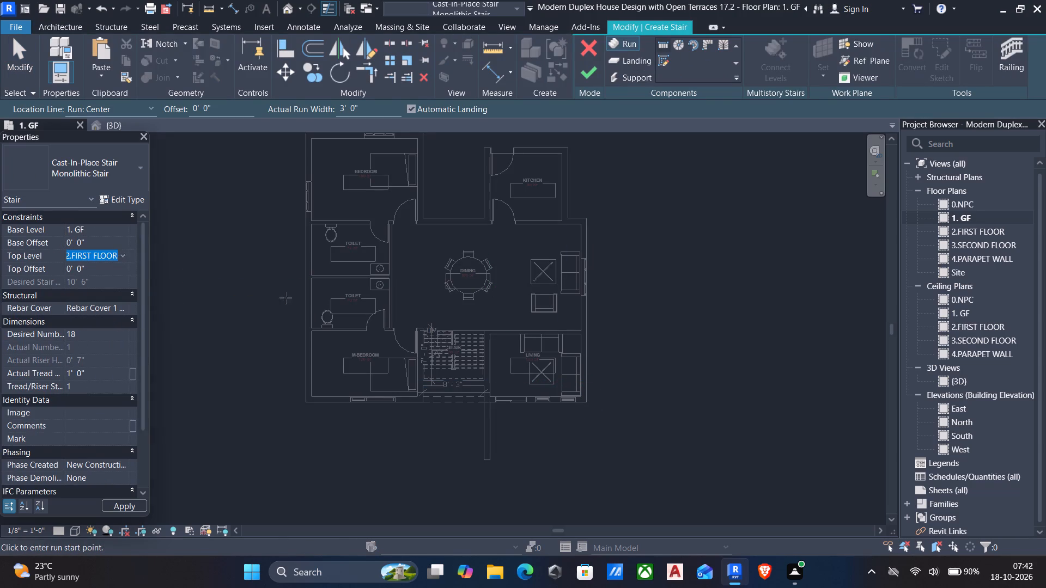
pyautogui.click(588, 387)
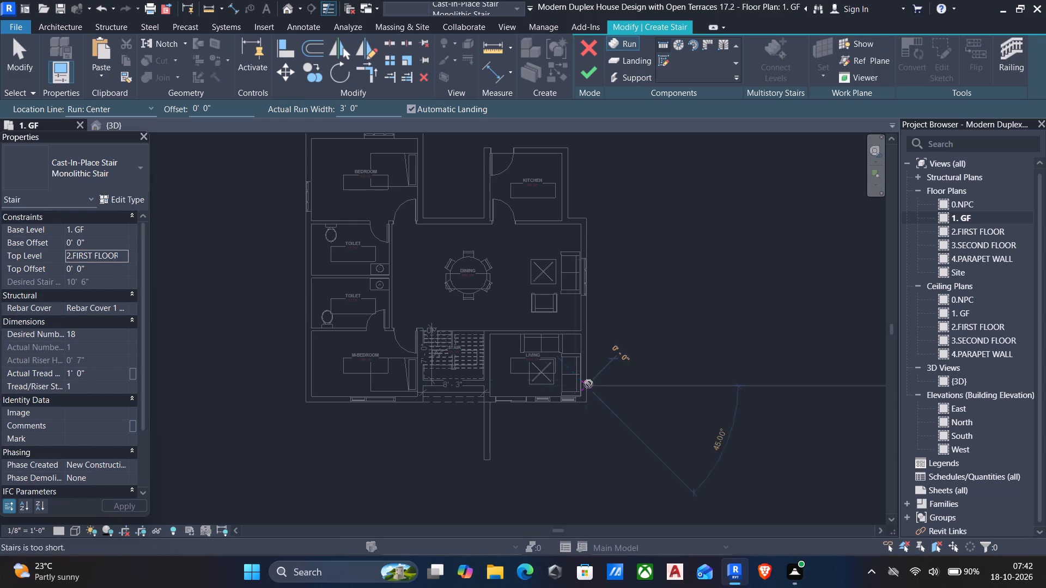
pyautogui.press('Escape')
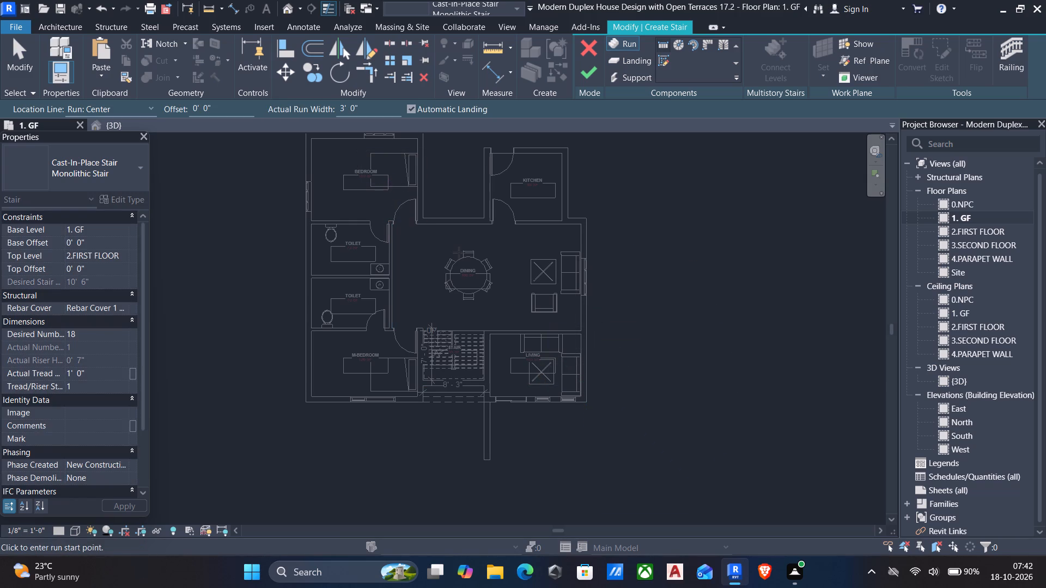
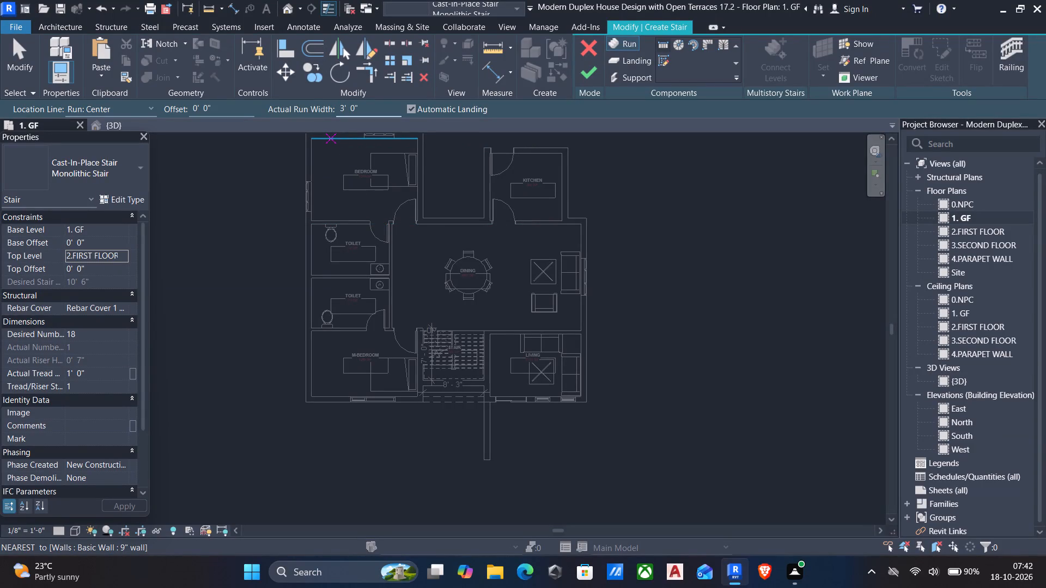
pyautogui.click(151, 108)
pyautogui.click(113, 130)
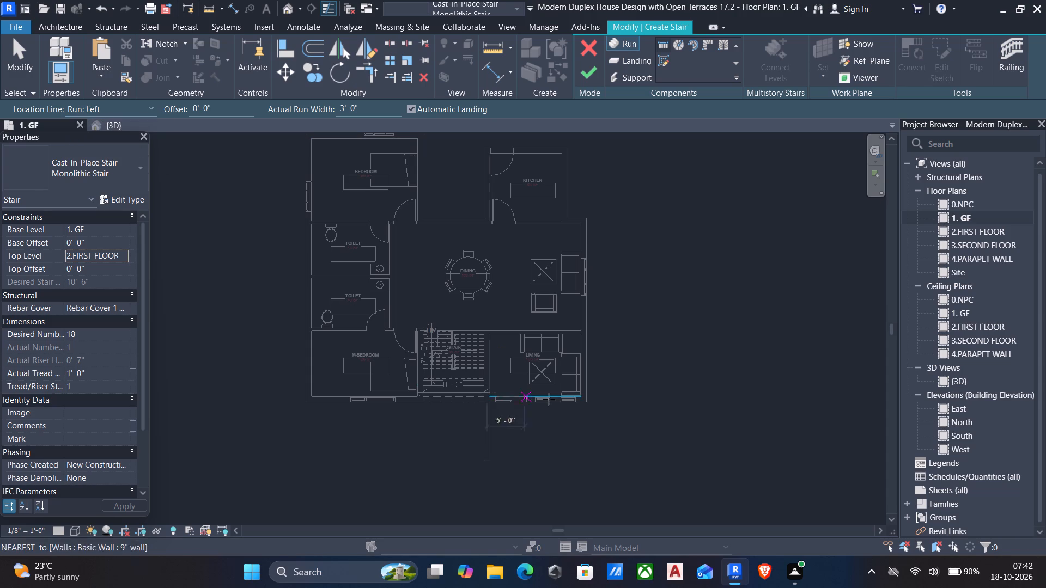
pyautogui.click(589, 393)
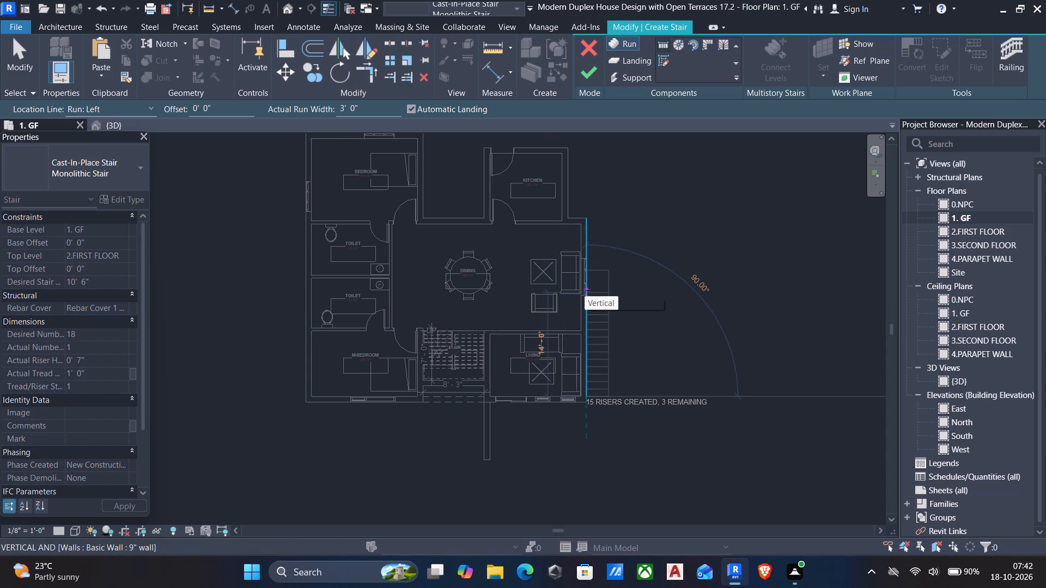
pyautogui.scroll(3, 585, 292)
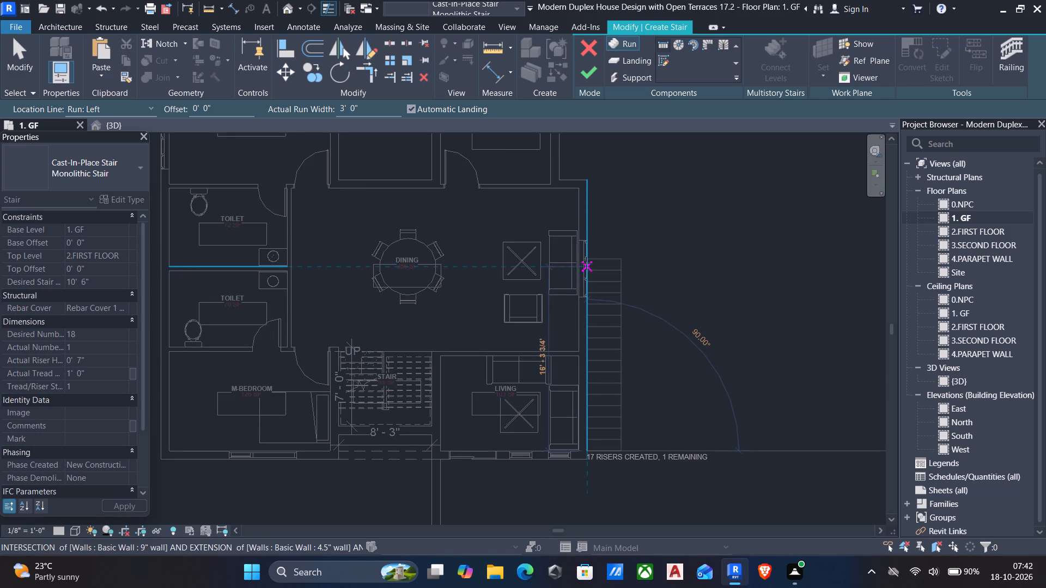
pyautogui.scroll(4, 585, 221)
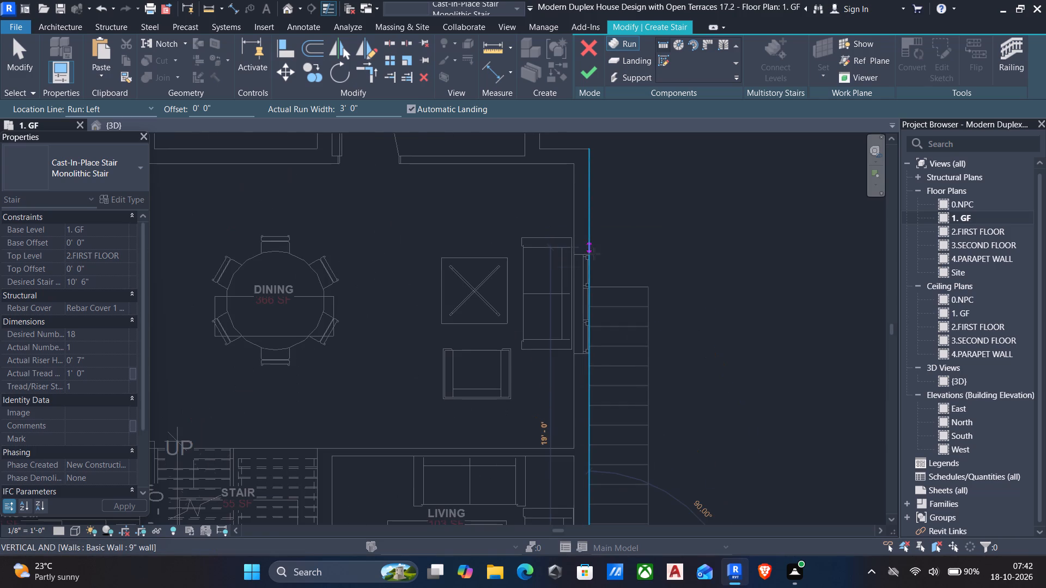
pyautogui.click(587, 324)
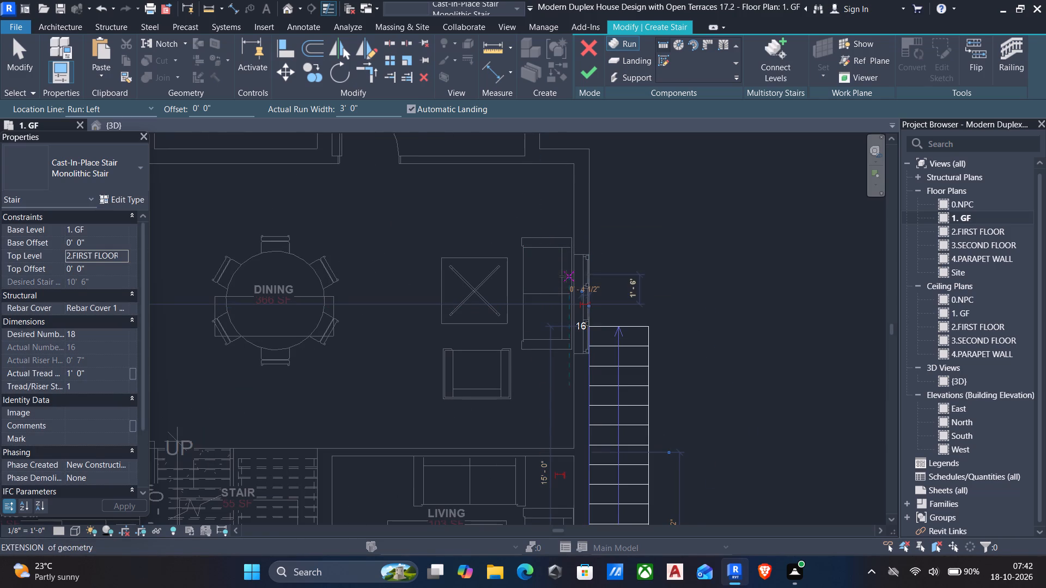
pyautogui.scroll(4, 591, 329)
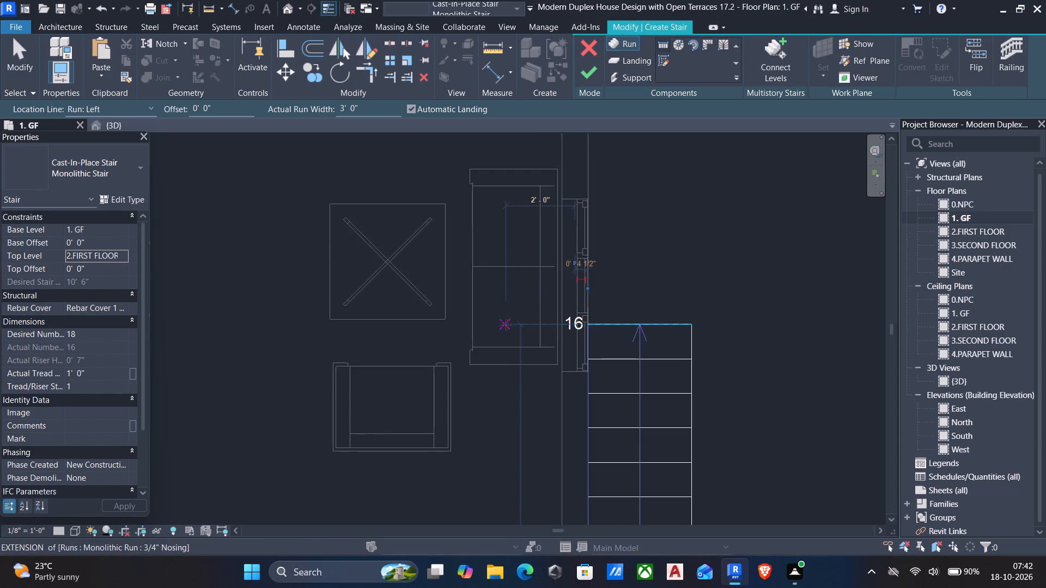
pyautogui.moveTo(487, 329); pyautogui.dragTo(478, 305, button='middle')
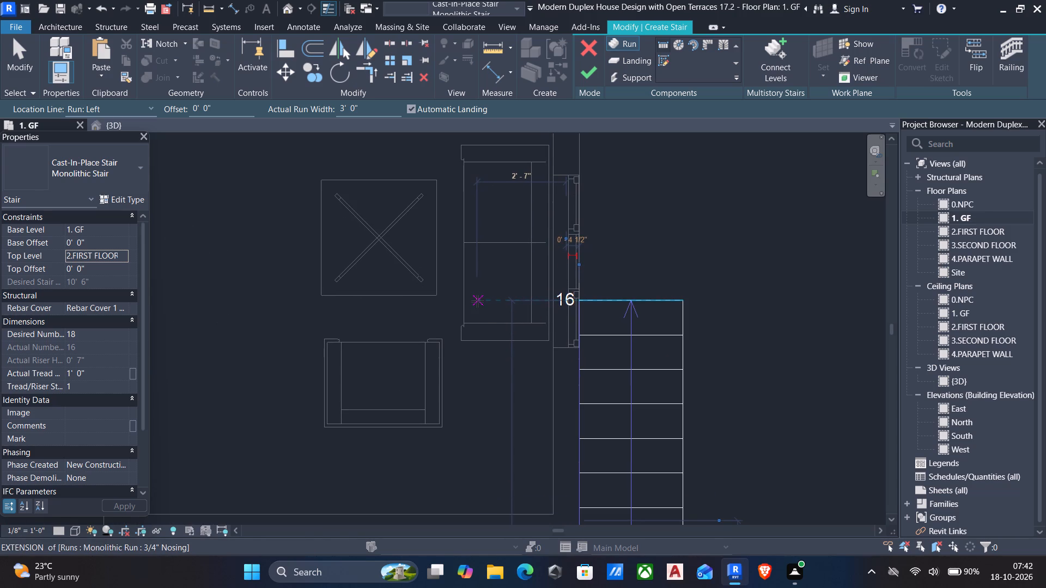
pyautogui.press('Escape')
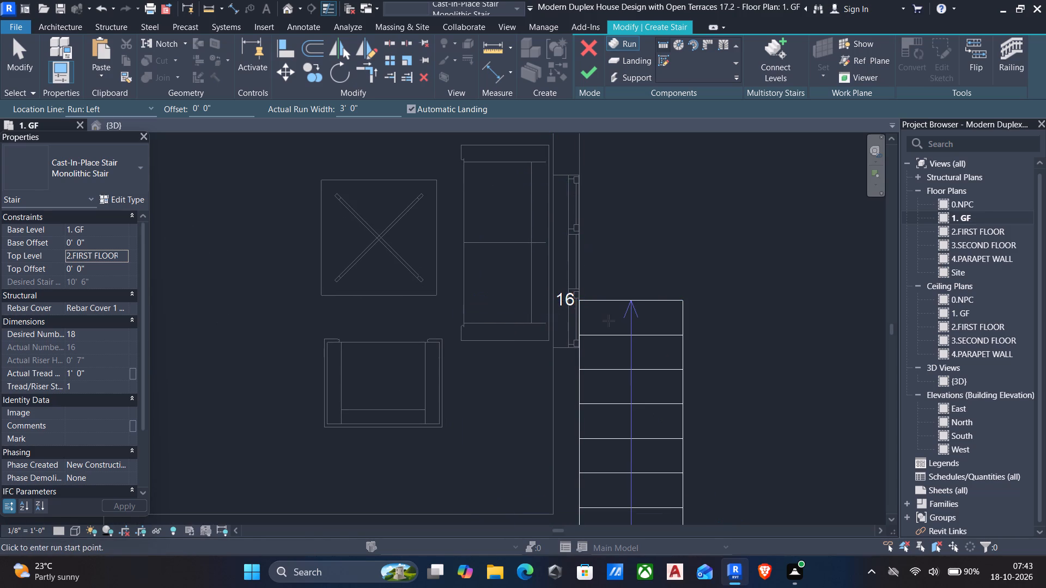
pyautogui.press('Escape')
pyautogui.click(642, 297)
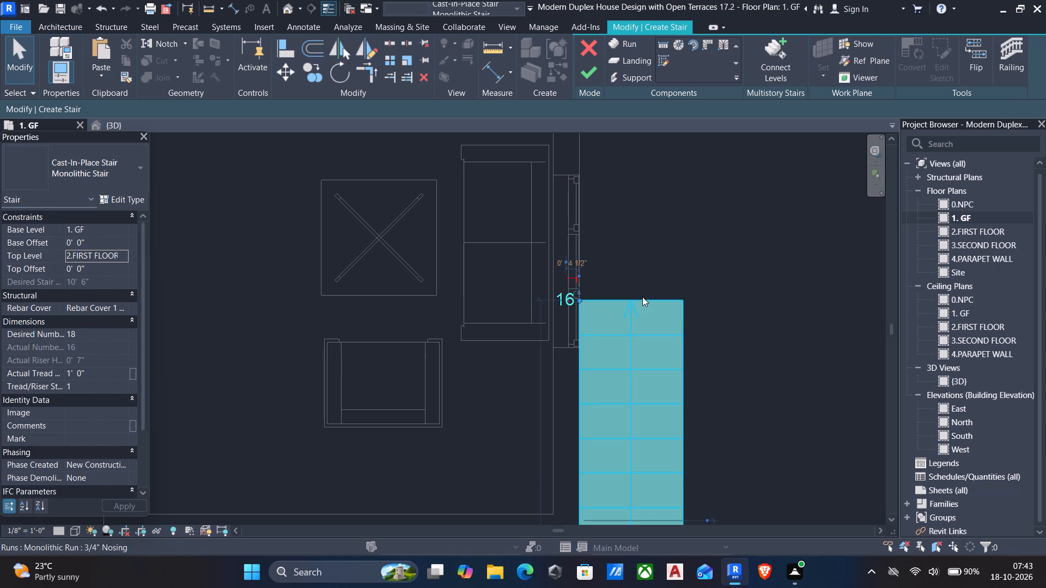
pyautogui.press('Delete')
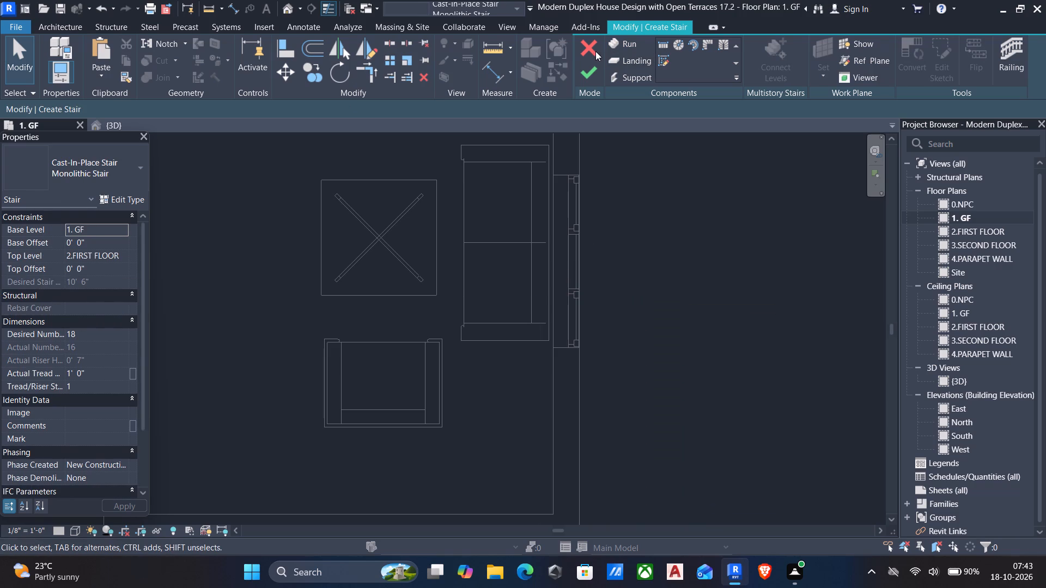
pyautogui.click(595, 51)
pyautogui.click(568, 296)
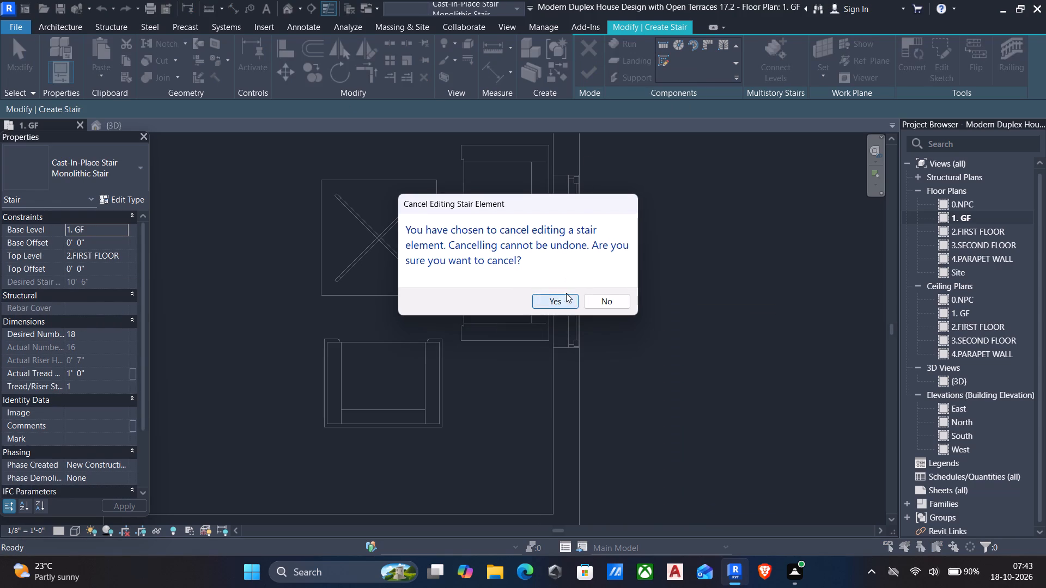
# In the 3D view, delete the first-floor 9" side wall with the window and the adjoining front wall above the entry canopy.
pyautogui.scroll(-4, 561, 282)
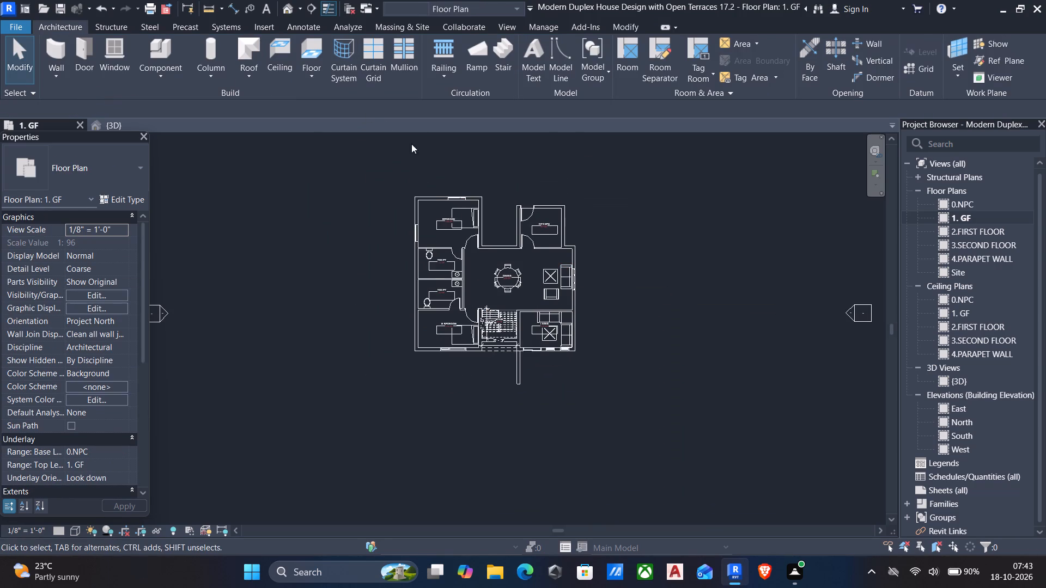
pyautogui.click(289, 8)
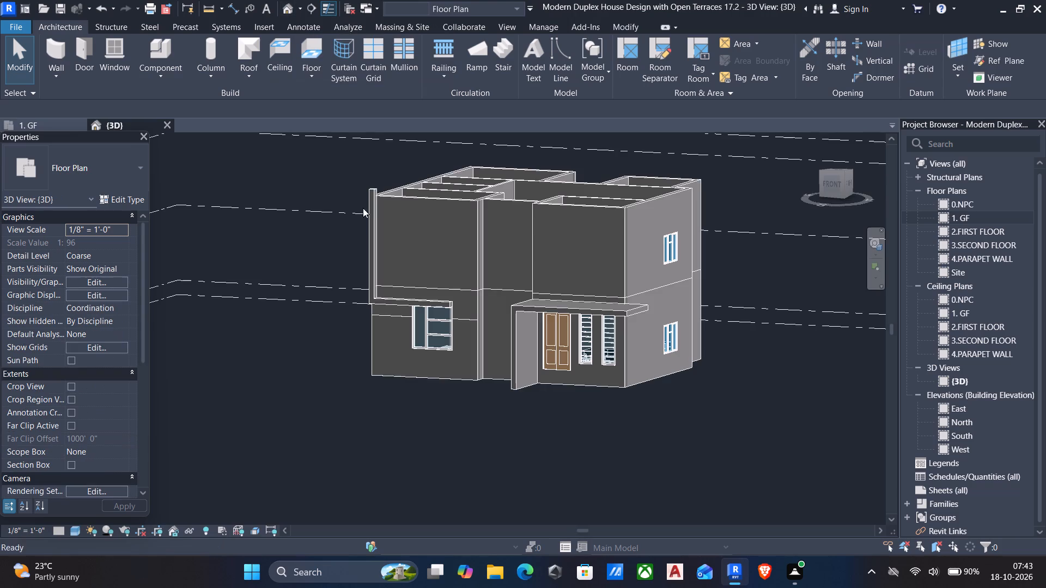
pyautogui.keyDown('shift'); pyautogui.moveTo(683, 382); pyautogui.dragTo(601, 430, button='middle'); pyautogui.keyUp('shift')
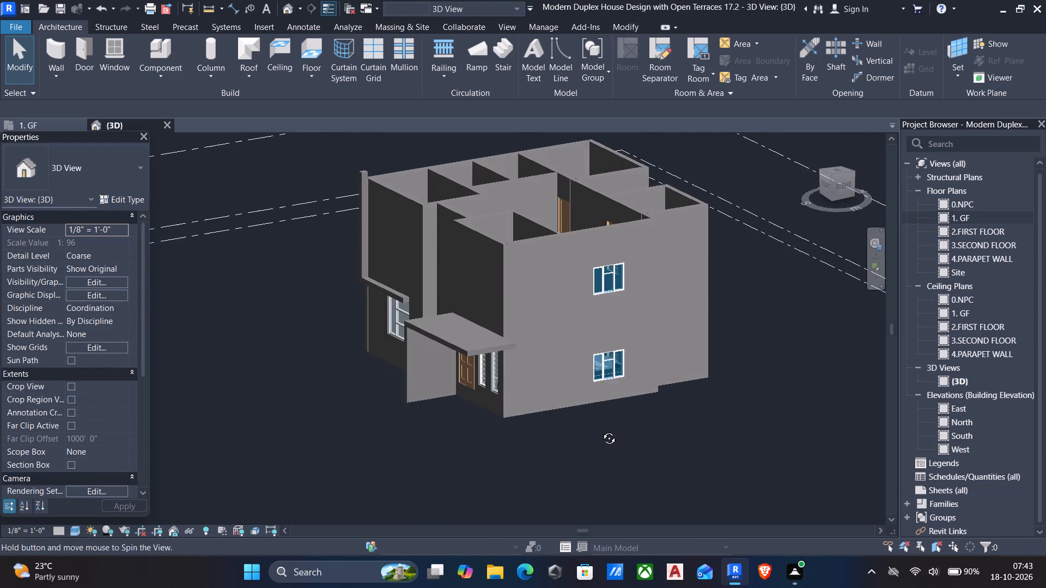
pyautogui.keyDown('shift'); pyautogui.moveTo(601, 430); pyautogui.dragTo(640, 400, button='middle'); pyautogui.keyUp('shift')
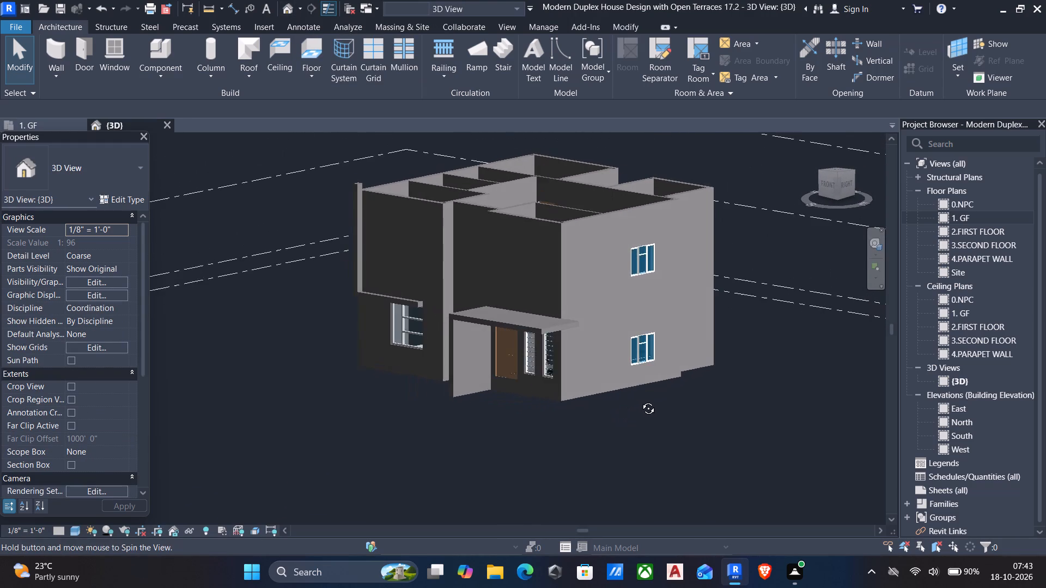
pyautogui.keyDown('shift'); pyautogui.moveTo(640, 400); pyautogui.dragTo(666, 458, button='middle'); pyautogui.keyUp('shift')
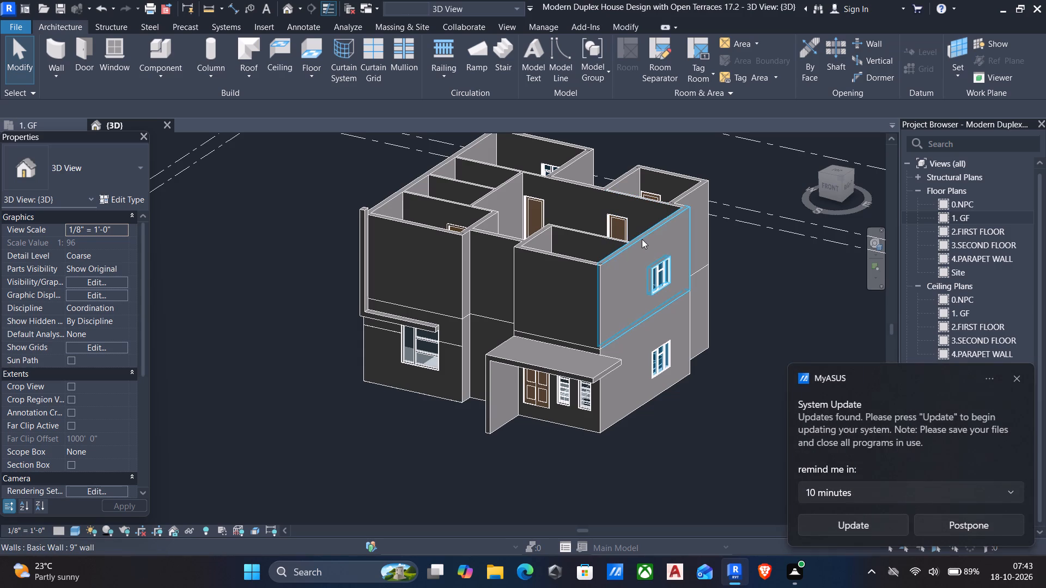
pyautogui.click(642, 239)
pyautogui.press('Delete')
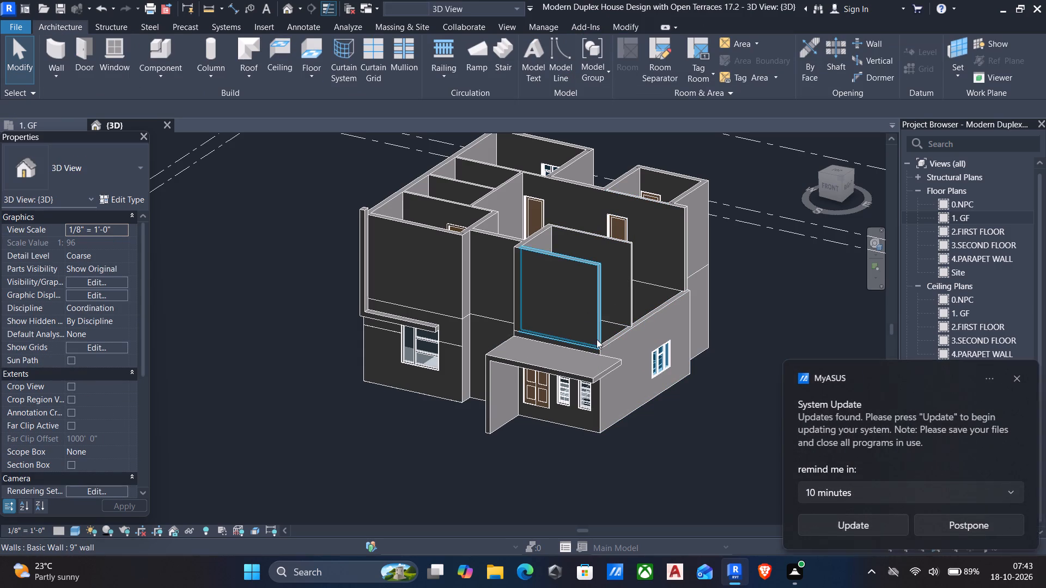
pyautogui.click(602, 282)
pyautogui.press('Delete')
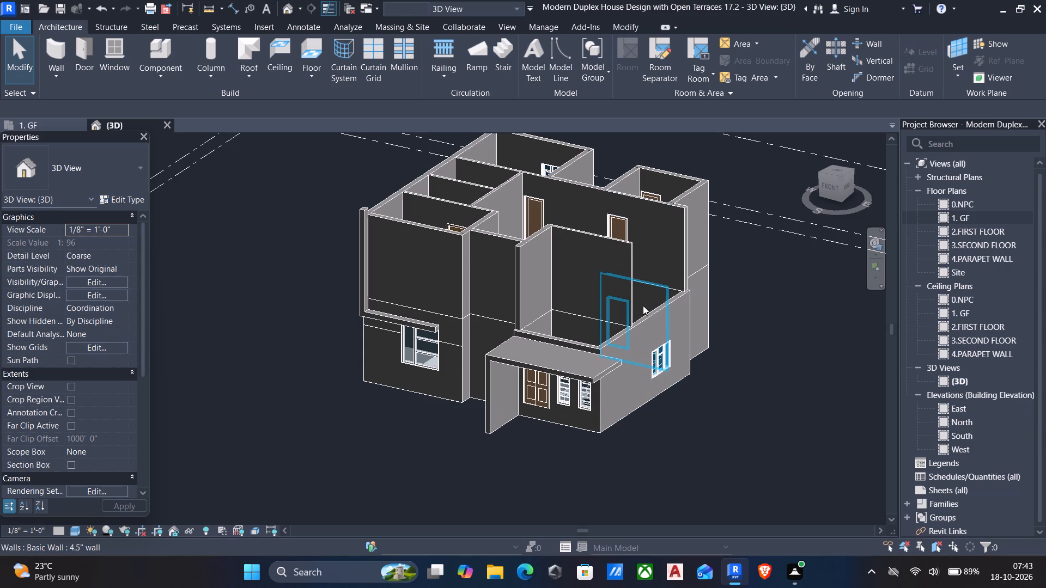
# In the 2.FIRST FLOOR plan, delete the short wall stub projecting east from the lower corner of the room above the kitchen.
pyautogui.click(965, 234)
pyautogui.doubleClick(966, 233)
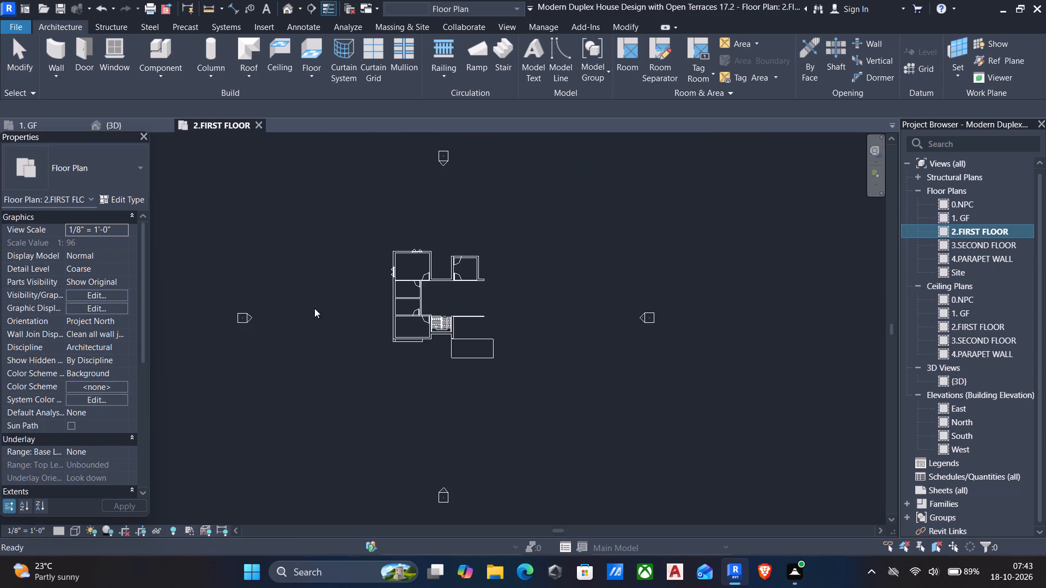
pyautogui.scroll(4, 452, 278)
pyautogui.click(432, 280)
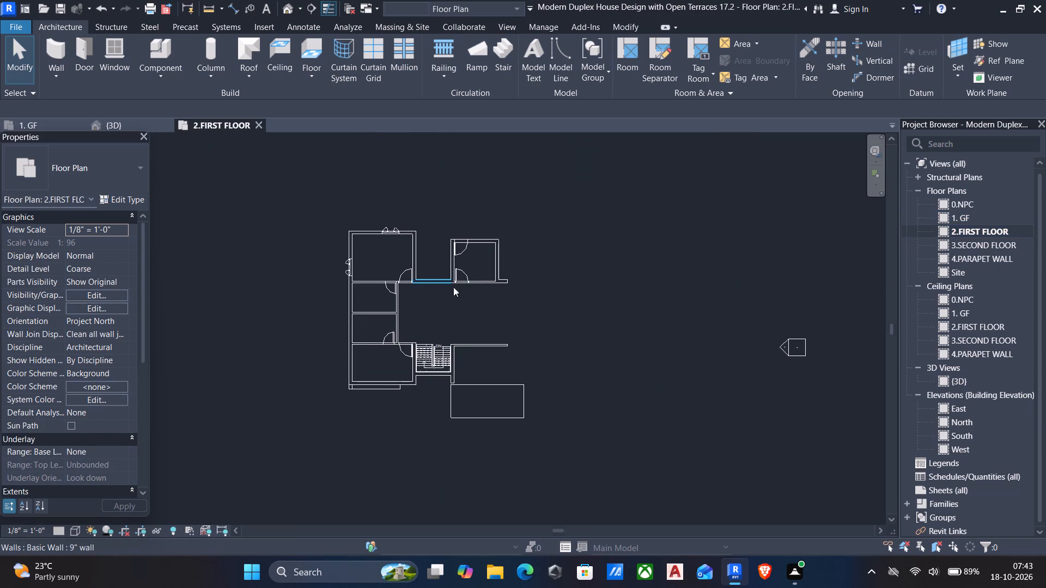
pyautogui.scroll(3, 460, 348)
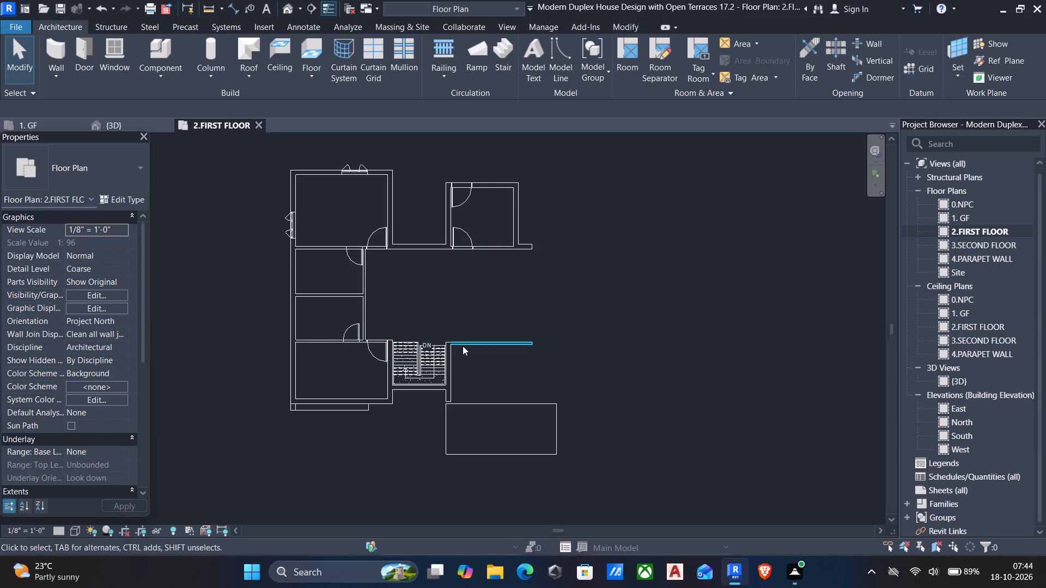
pyautogui.click(511, 218)
pyautogui.press('Escape')
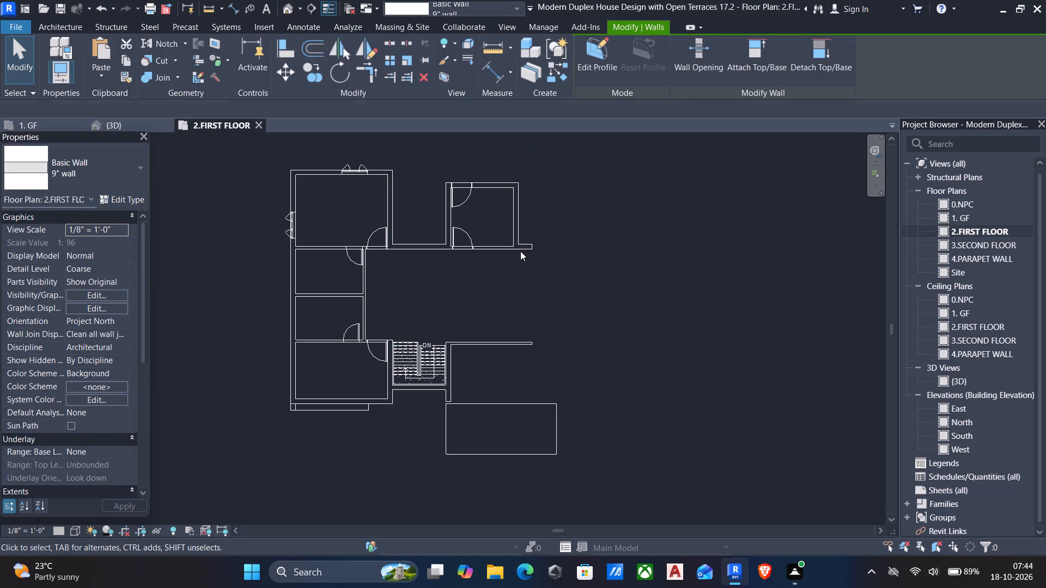
pyautogui.click(521, 252)
pyautogui.press('Delete')
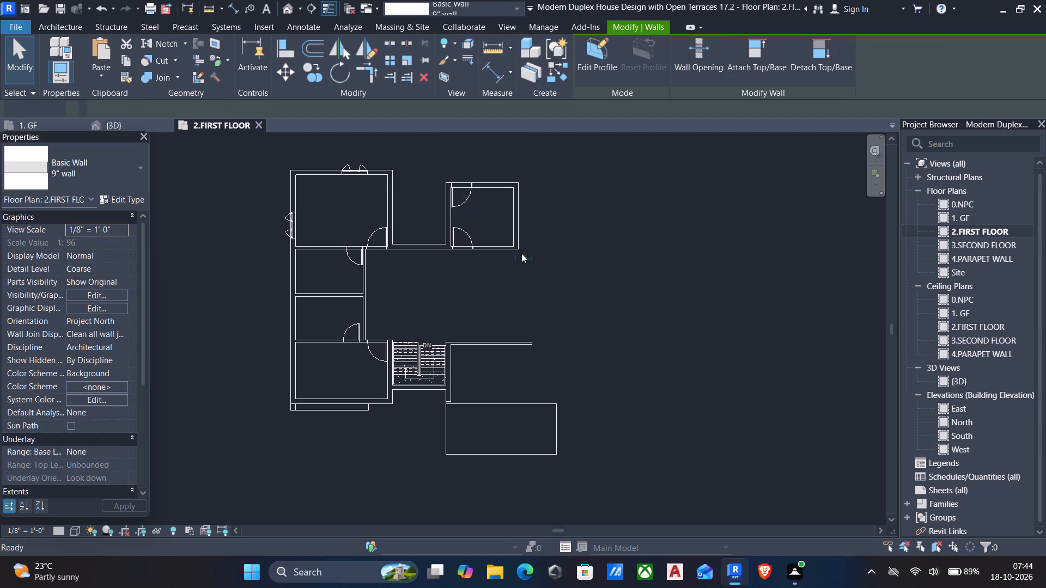
# Extend the 9" east wall of the room above the kitchen southward to a total length of about 19'.
pyautogui.click(515, 229)
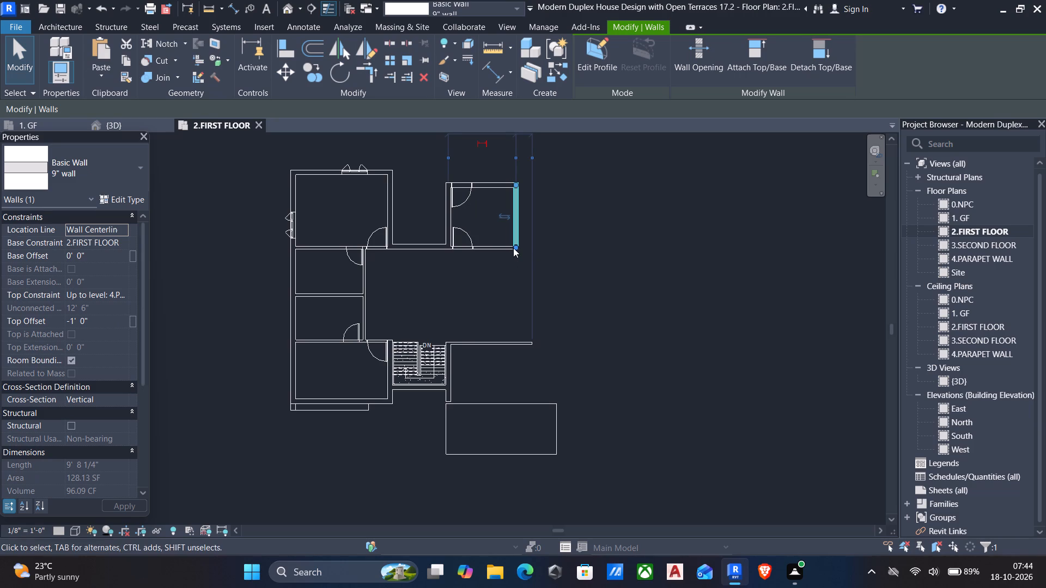
pyautogui.moveTo(514, 248); pyautogui.dragTo(516, 290)
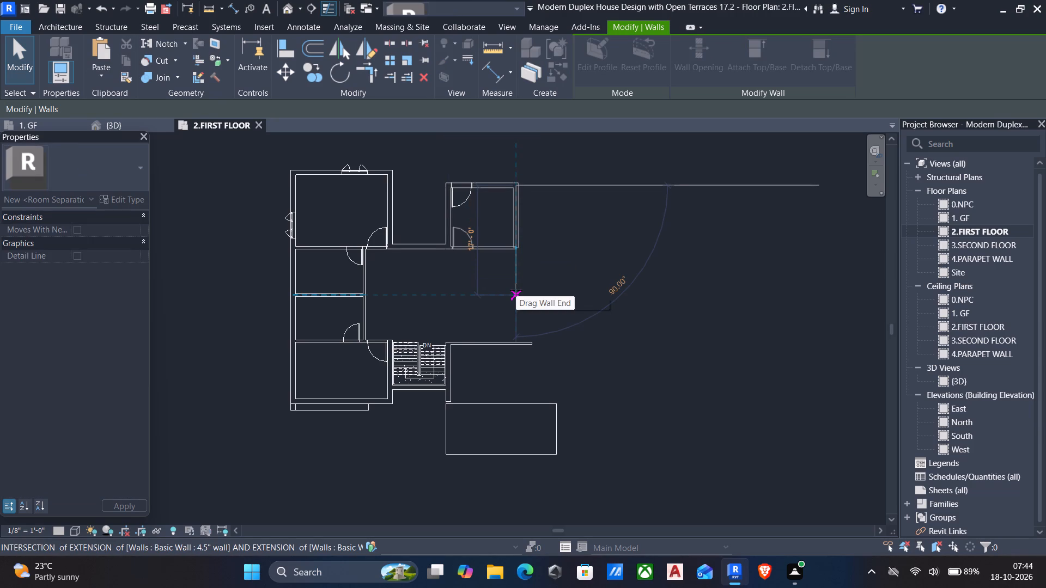
pyautogui.moveTo(516, 290); pyautogui.dragTo(515, 307)
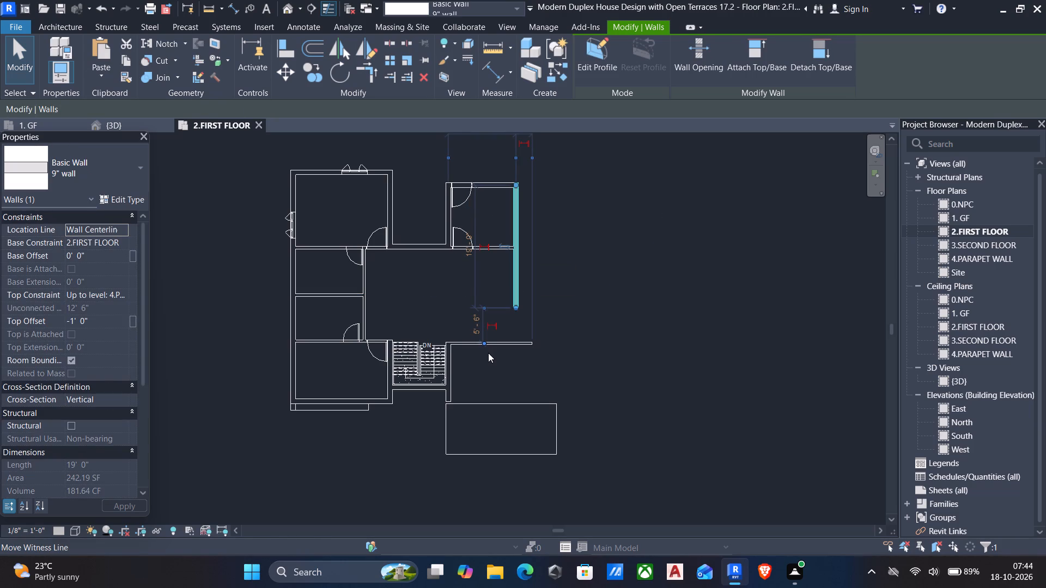
pyautogui.press('Escape')
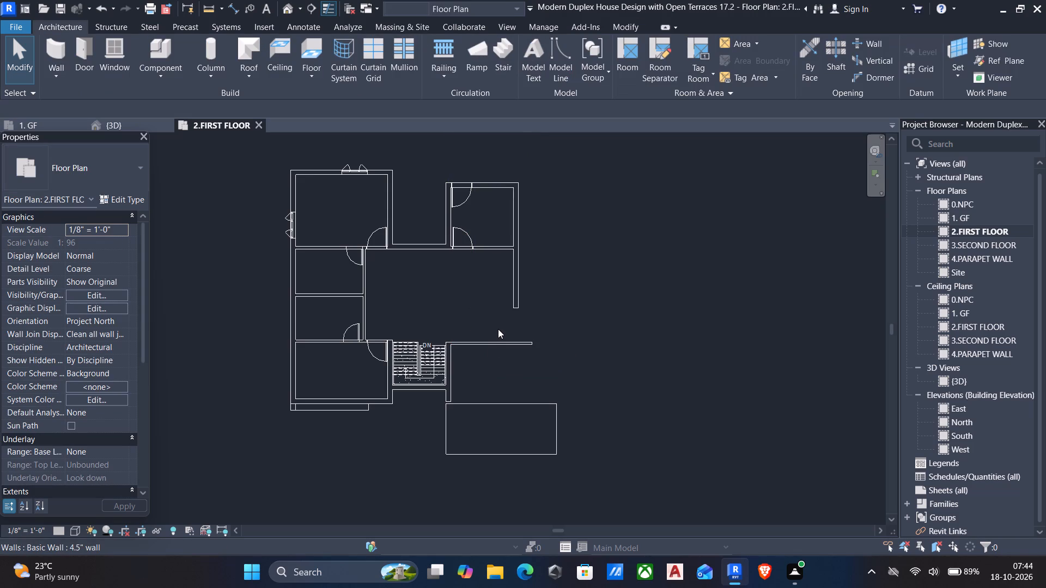
# Draw 4.5" walls with location line Finish Face: Exterior from the extended wall's lower end, about 7' 8" west and about 5' north.
pyautogui.click(513, 301)
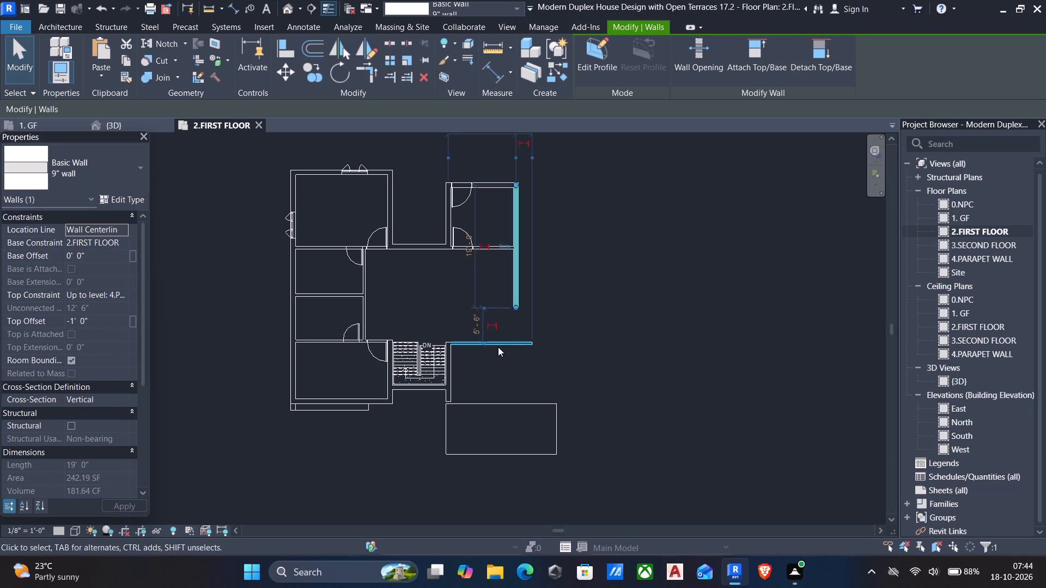
pyautogui.click(498, 342)
pyautogui.write('cs')
pyautogui.scroll(6, 501, 333)
pyautogui.click(524, 280)
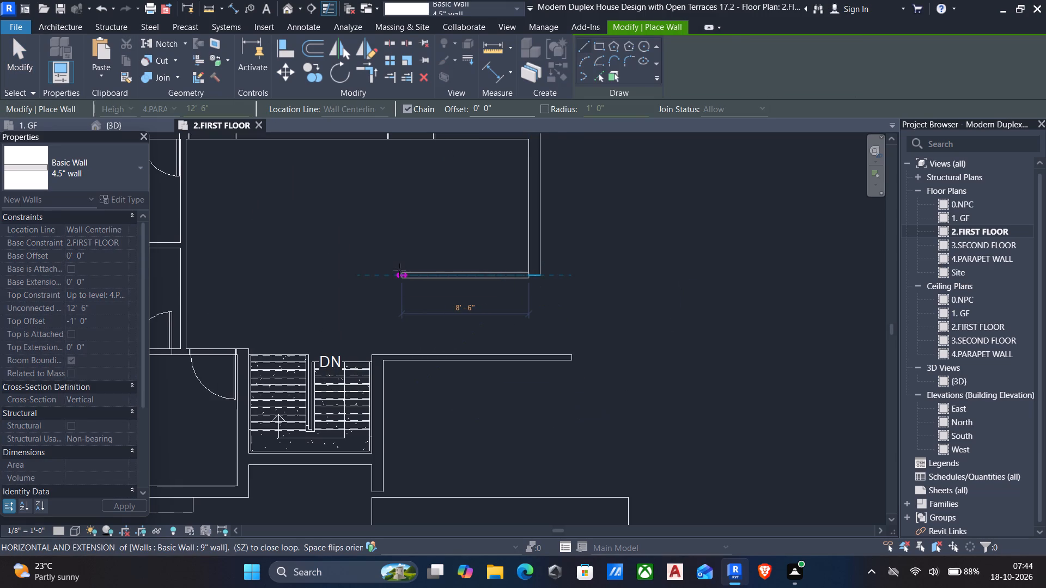
pyautogui.press('Escape')
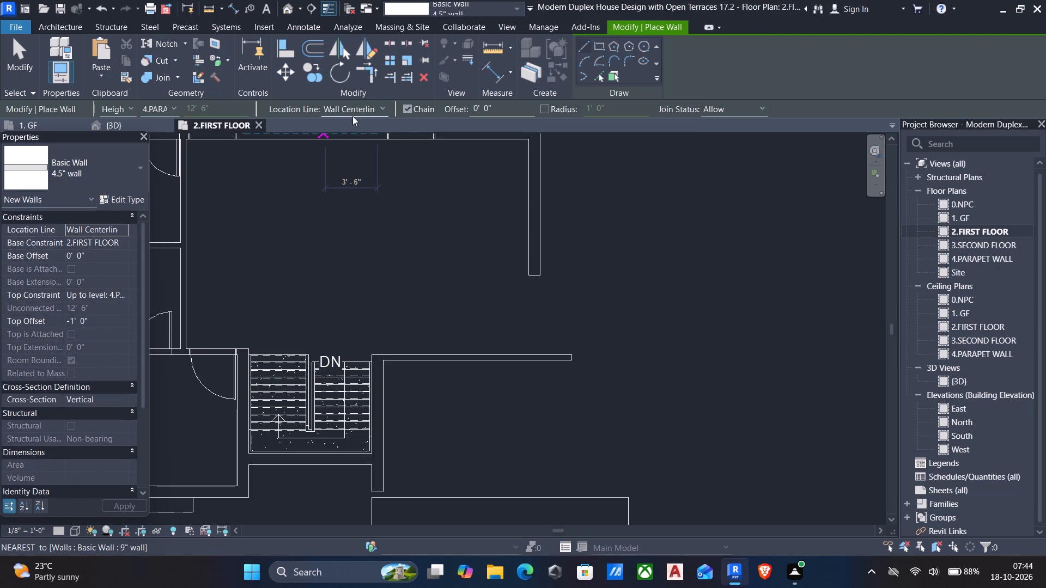
pyautogui.click(354, 114)
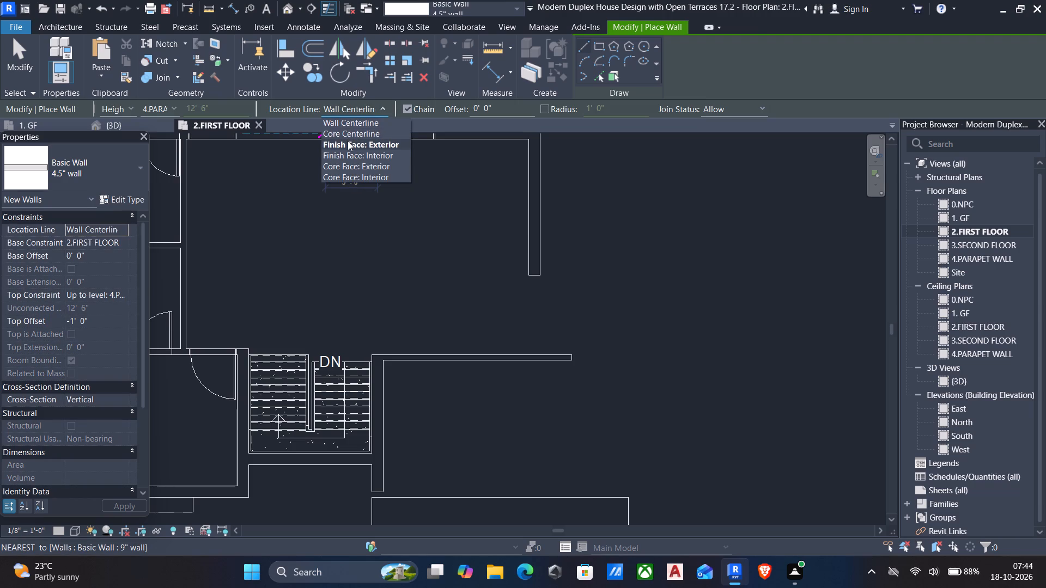
pyautogui.click(348, 141)
pyautogui.click(527, 275)
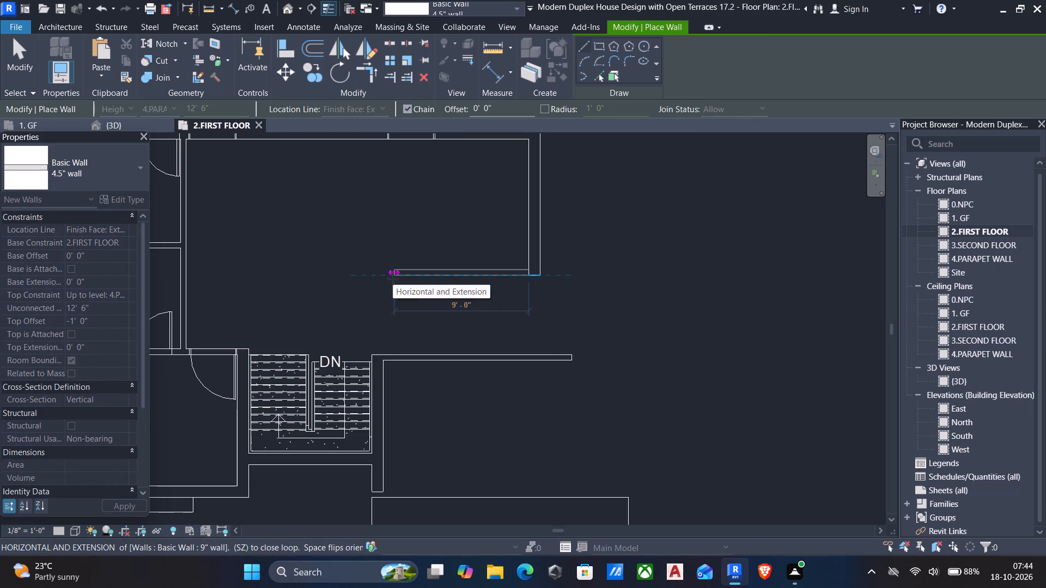
pyautogui.click(415, 280)
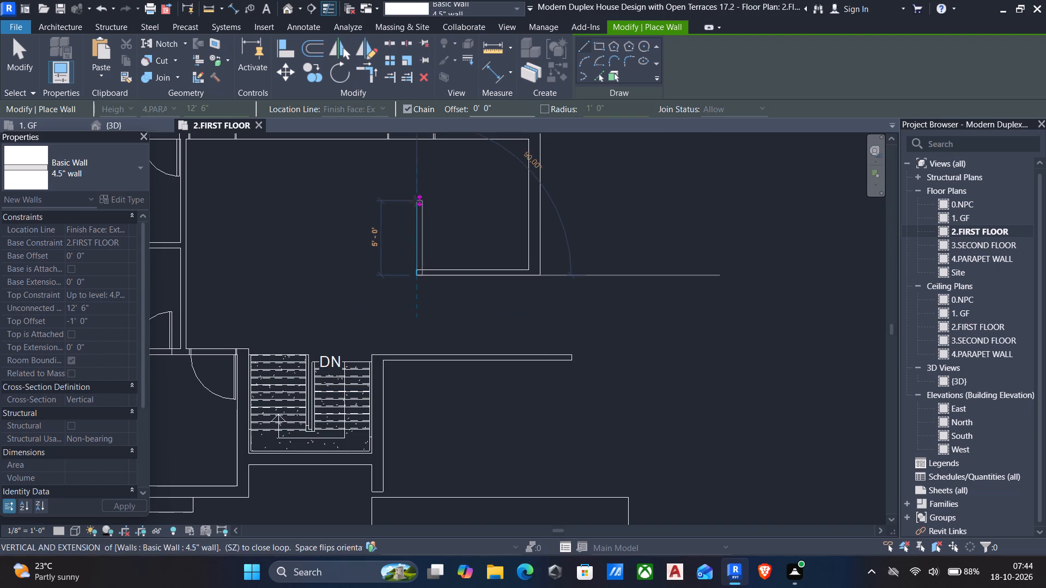
pyautogui.click(415, 201)
pyautogui.press('Escape')
pyautogui.press('Escape')
# Set the distance from the new enclosure's lower 4.5" wall to the wall east of the stair to 4'.
pyautogui.click(453, 271)
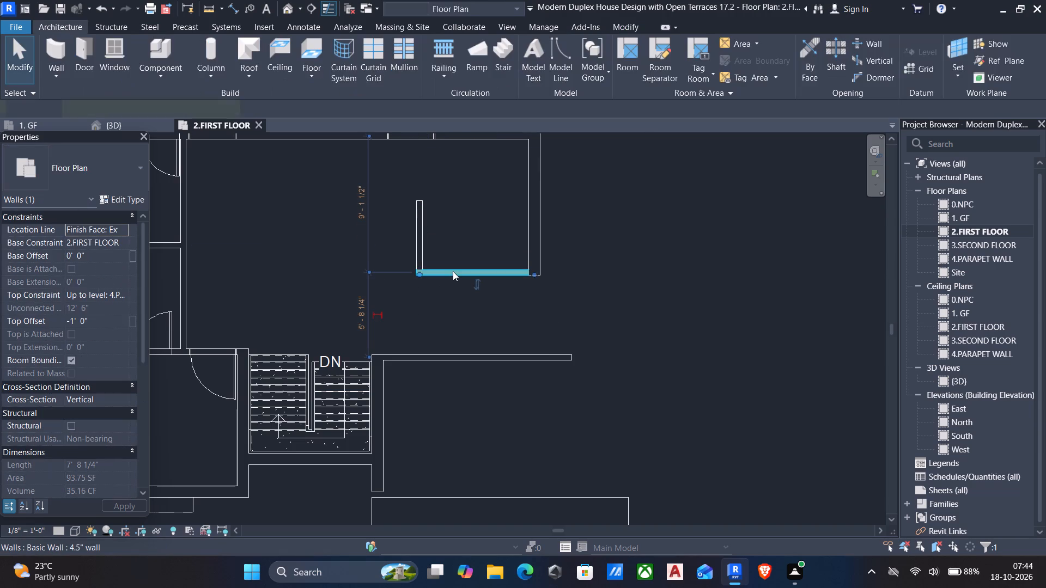
pyautogui.click(358, 327)
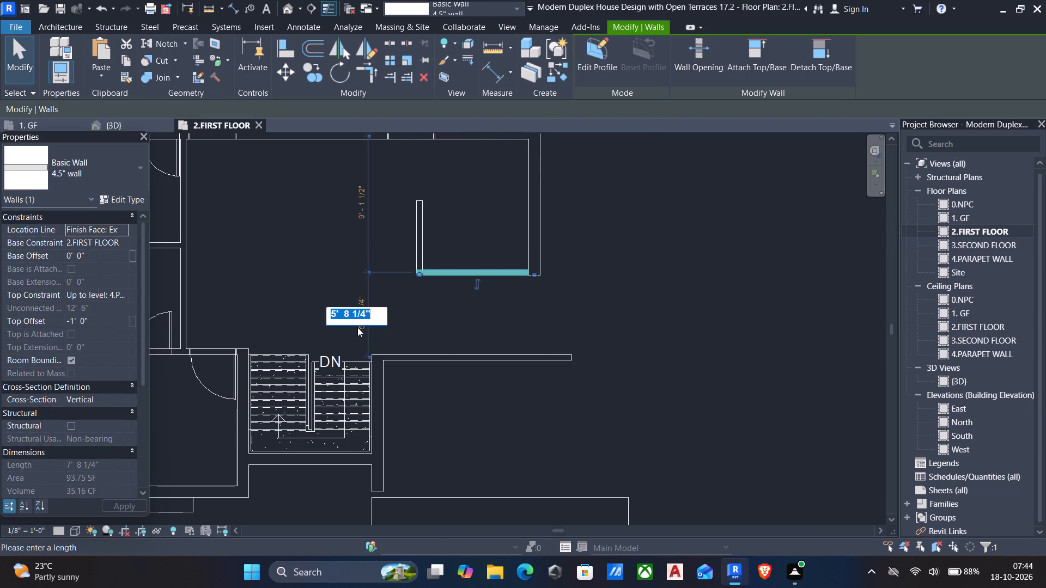
pyautogui.write("4'")
pyautogui.press('Return')
pyautogui.moveTo(469, 366); pyautogui.dragTo(453, 313, button='middle')
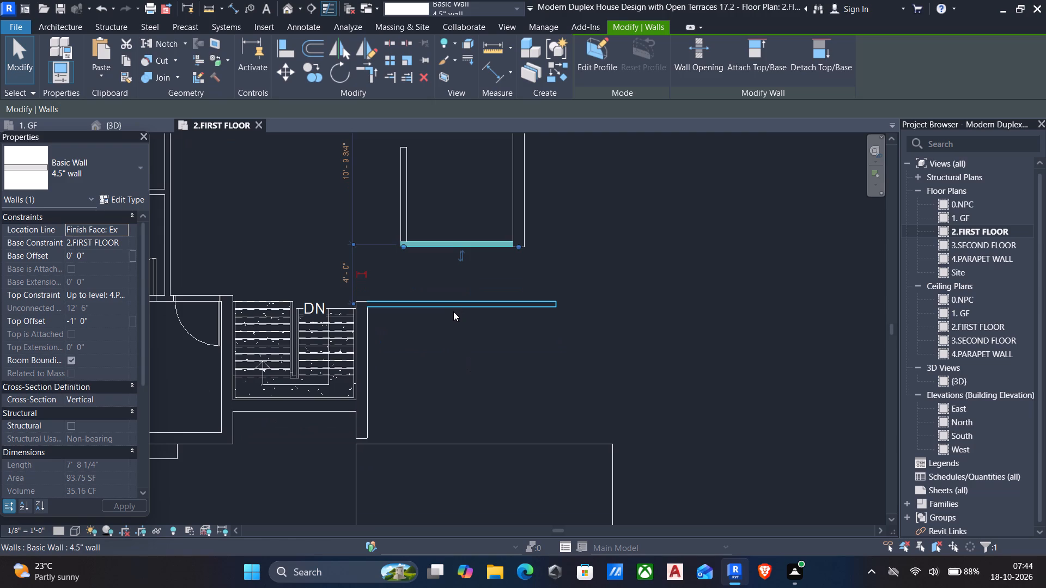
pyautogui.press('Escape')
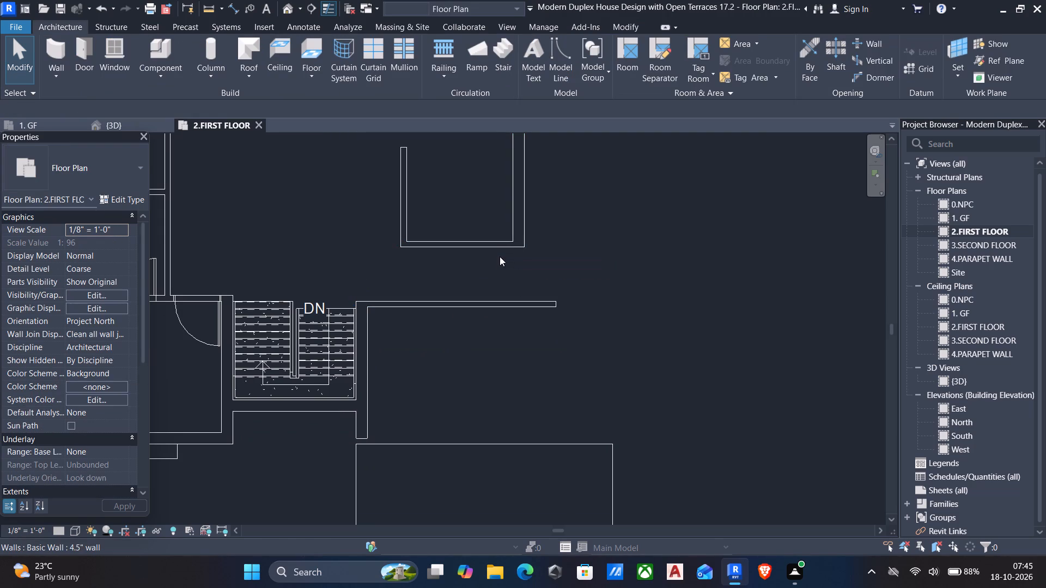
# Shorten the 4.5" wall running east from the stair to a length of 6' 6".
pyautogui.click(496, 301)
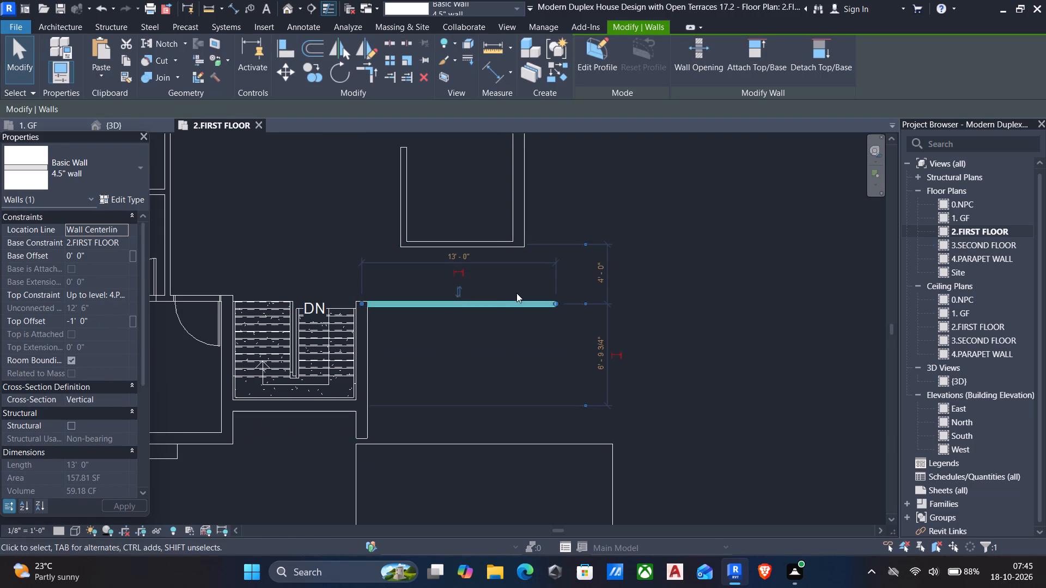
pyautogui.moveTo(557, 302); pyautogui.dragTo(494, 302)
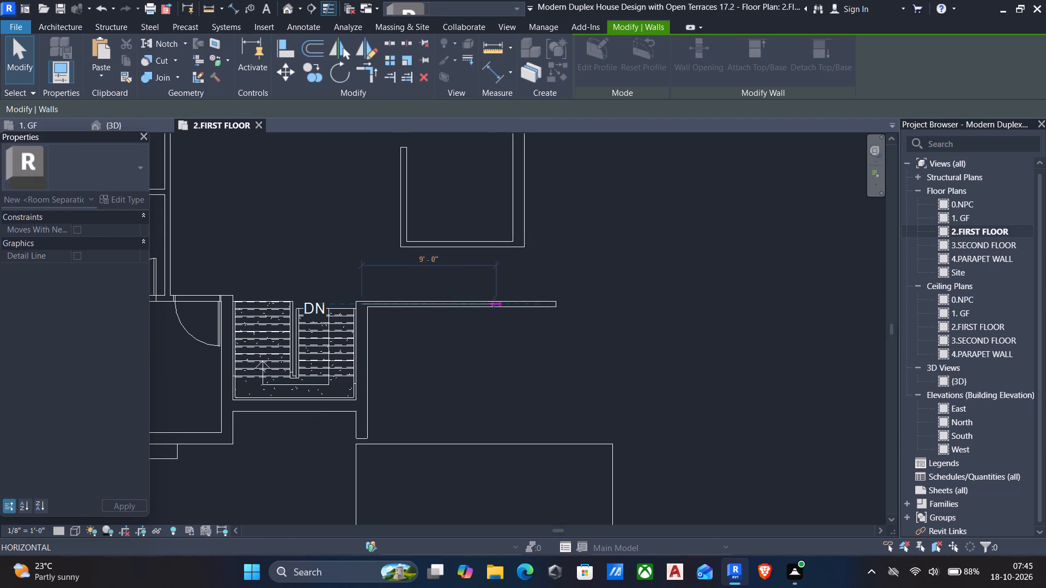
pyautogui.moveTo(494, 302); pyautogui.dragTo(460, 300)
pyautogui.press('Escape')
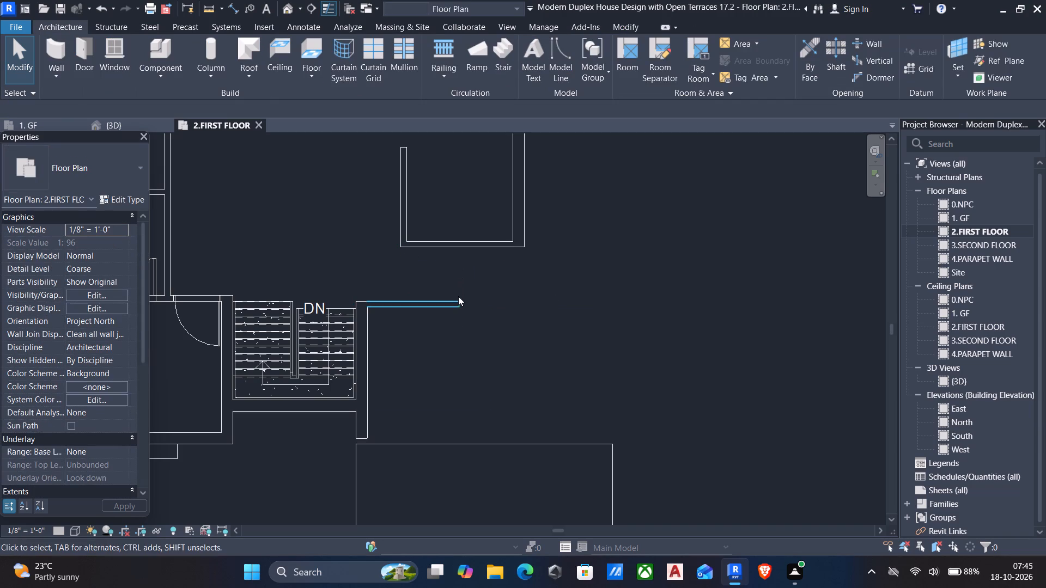
pyautogui.click(458, 302)
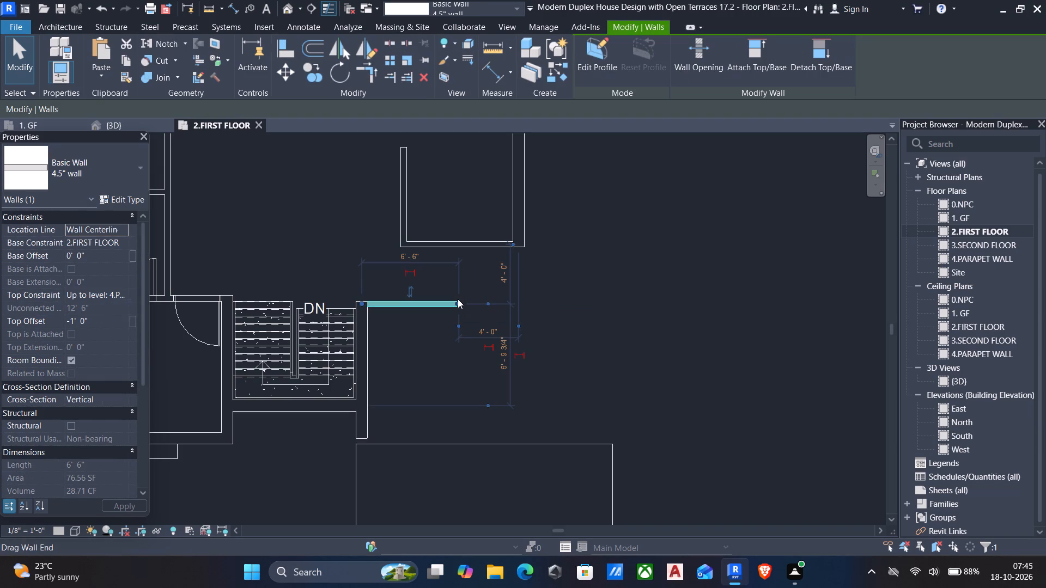
# Draw a 9" wall with location line Finish Face: Exterior from the shortened wall's east end, about 4' 2" north to the enclosure wall.
pyautogui.click(521, 220)
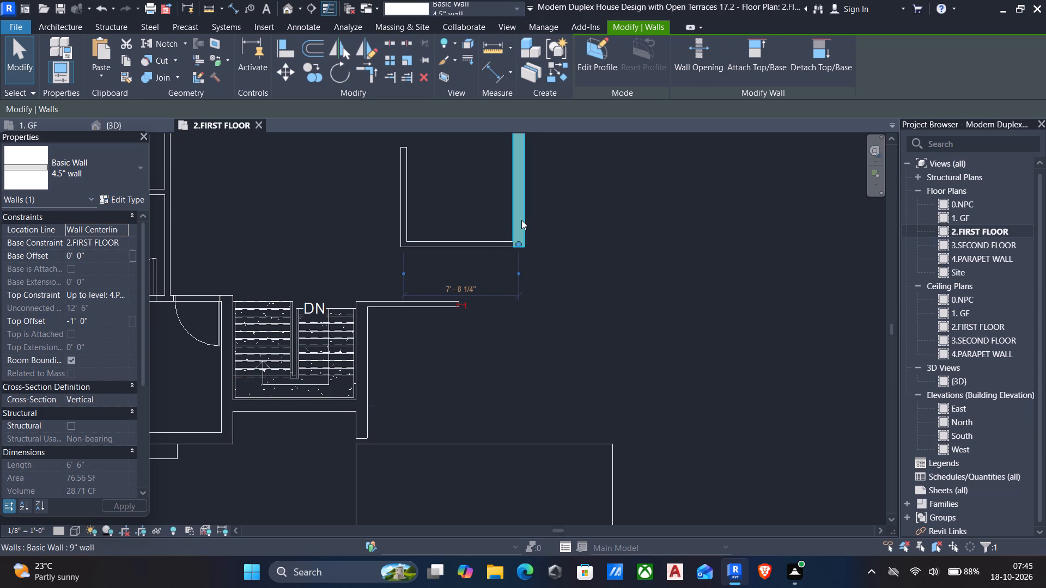
pyautogui.write('cs')
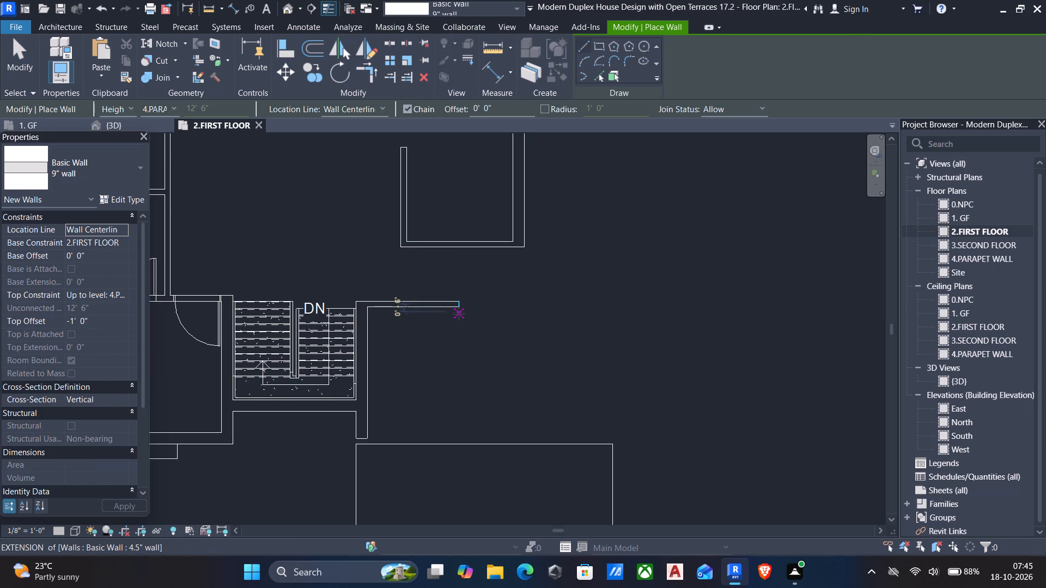
pyautogui.click(378, 114)
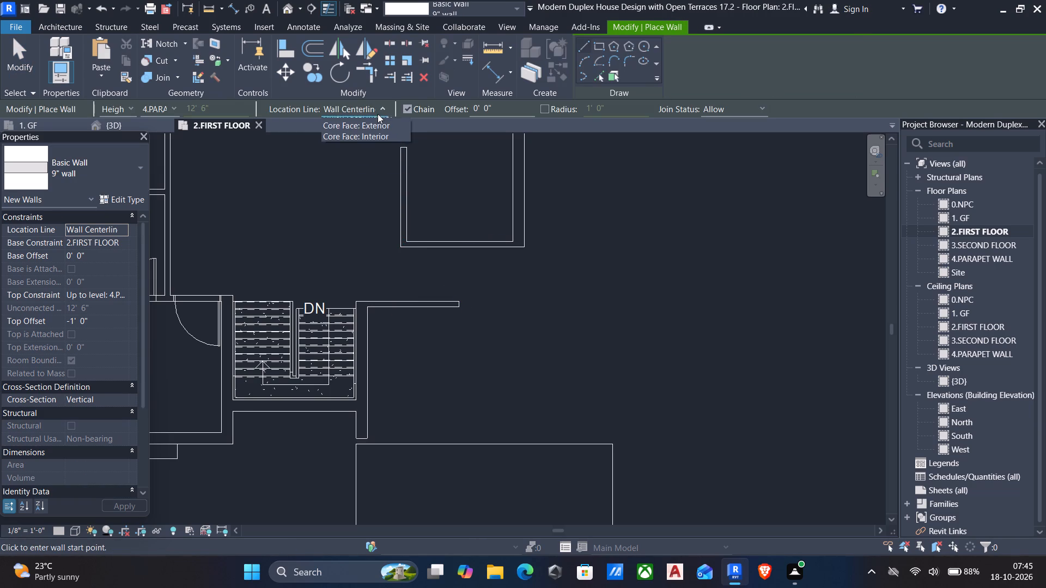
pyautogui.click(374, 144)
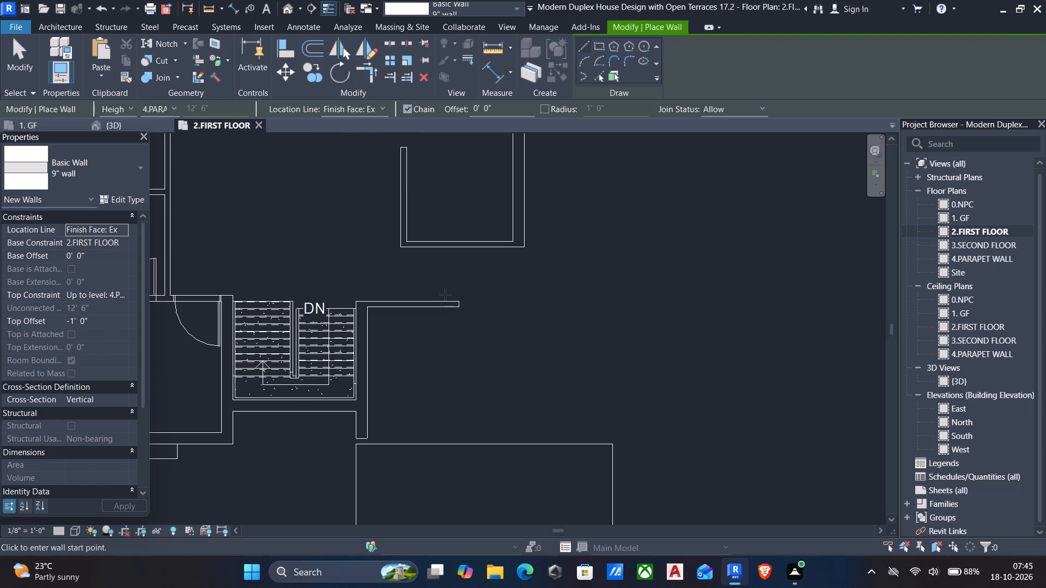
pyautogui.click(457, 308)
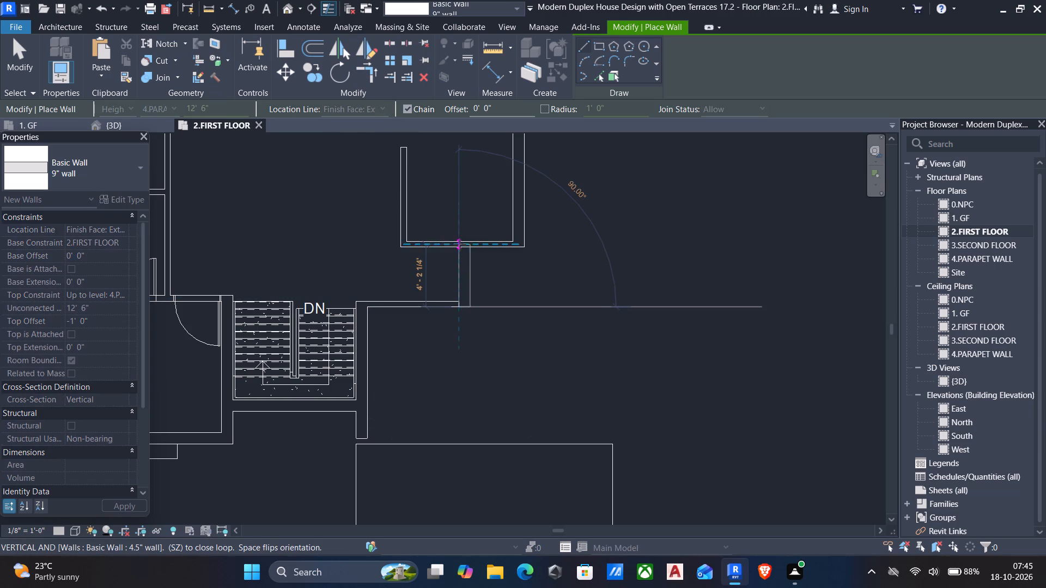
pyautogui.click(460, 244)
pyautogui.press('Escape')
pyautogui.press('Escape')
# Change the enclosure's lower horizontal wall from the 4.5" type to the 9" wall type.
pyautogui.click(442, 247)
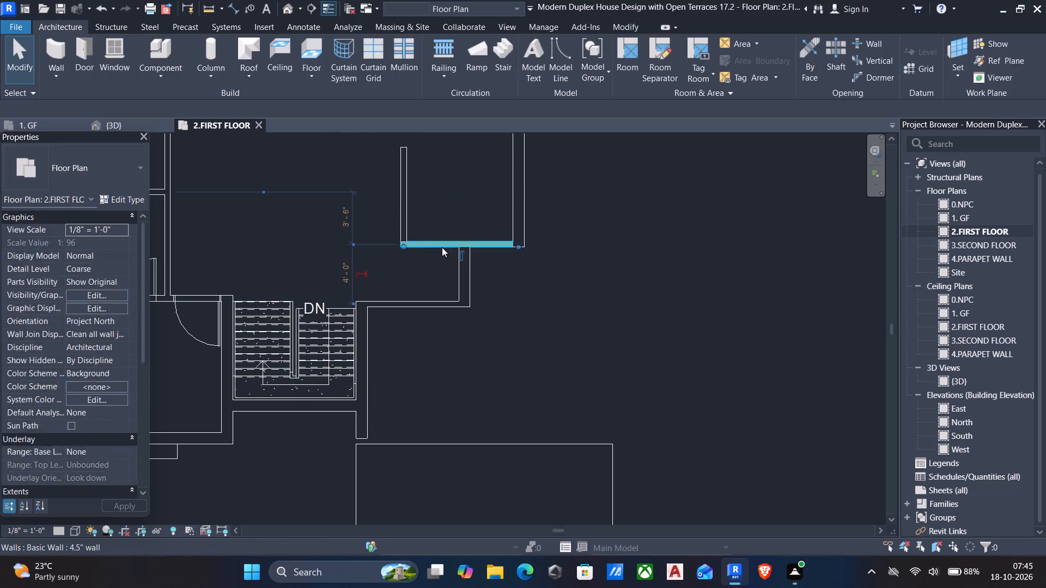
pyautogui.moveTo(130, 175); pyautogui.dragTo(130, 183)
pyautogui.scroll(2, 90, 277)
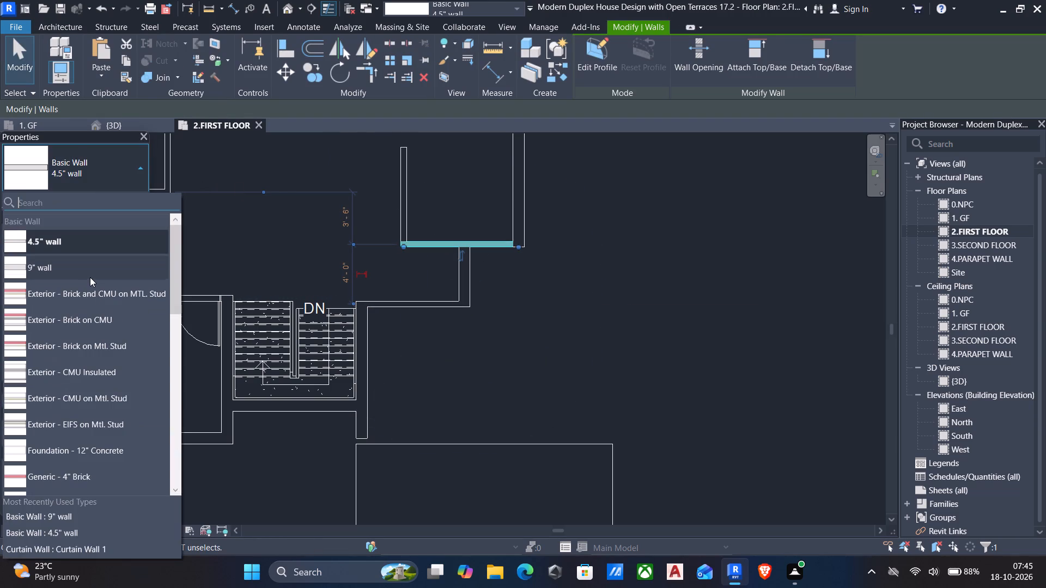
pyautogui.scroll(3, 90, 277)
pyautogui.click(75, 271)
pyautogui.scroll(-1, 417, 329)
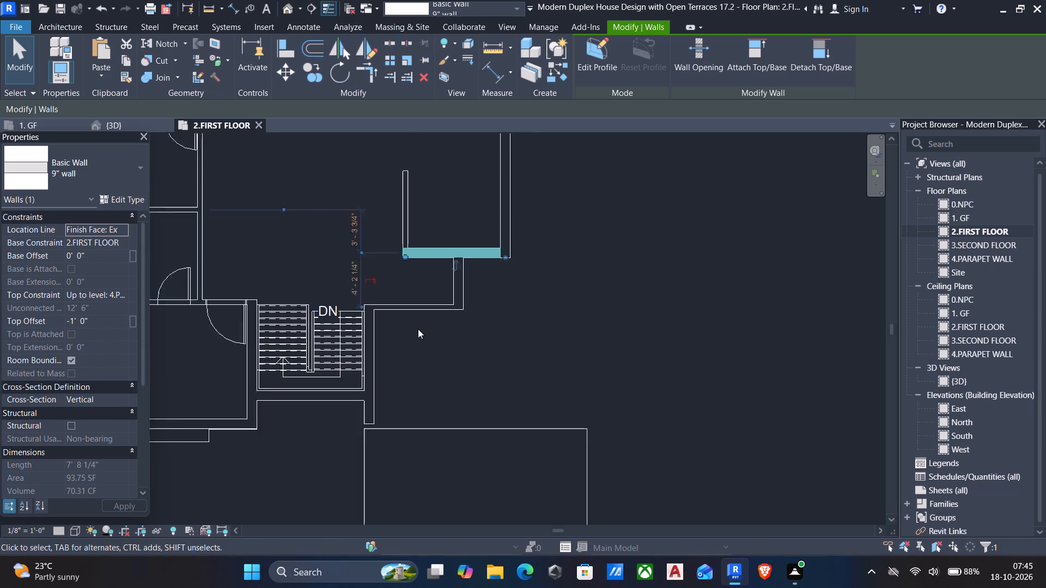
pyautogui.scroll(-5, 418, 329)
pyautogui.press('Escape')
pyautogui.moveTo(545, 361); pyautogui.dragTo(528, 345, button='middle')
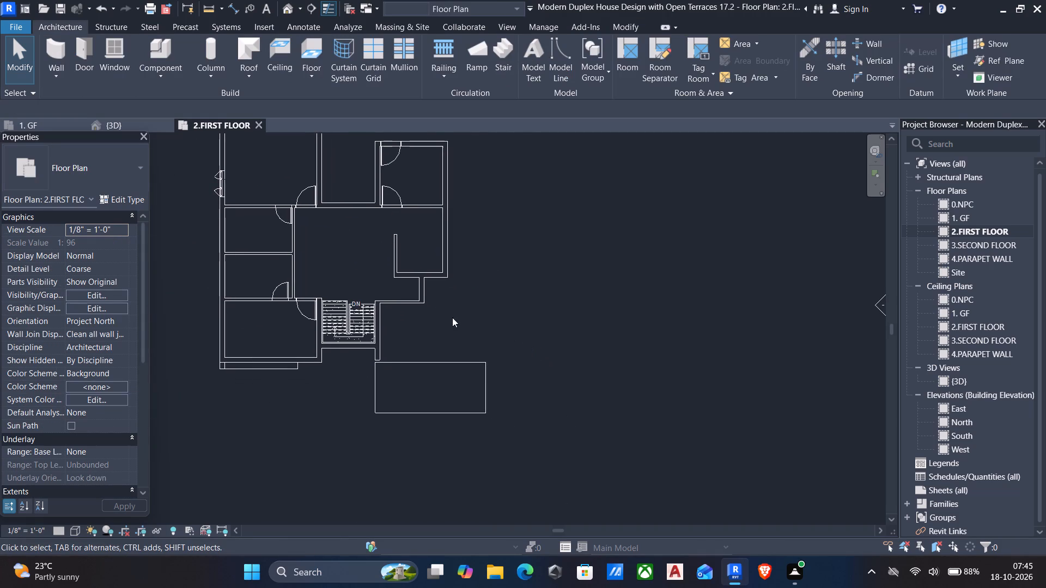
# Change the short horizontal wall east of the stair to the 9" wall type.
pyautogui.scroll(4, 435, 305)
pyautogui.click(376, 299)
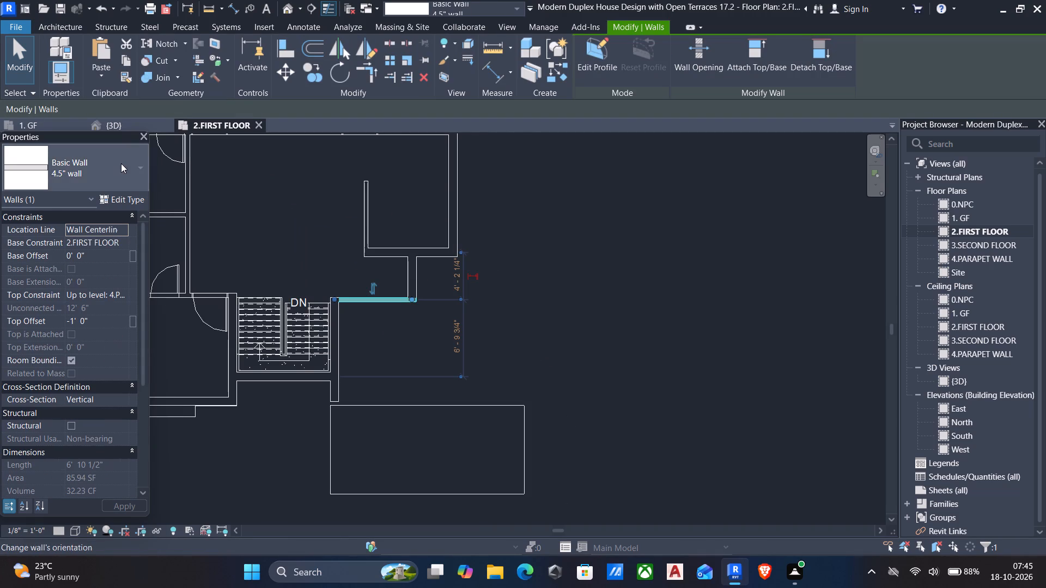
pyautogui.click(121, 163)
pyautogui.scroll(5, 98, 327)
pyautogui.click(63, 273)
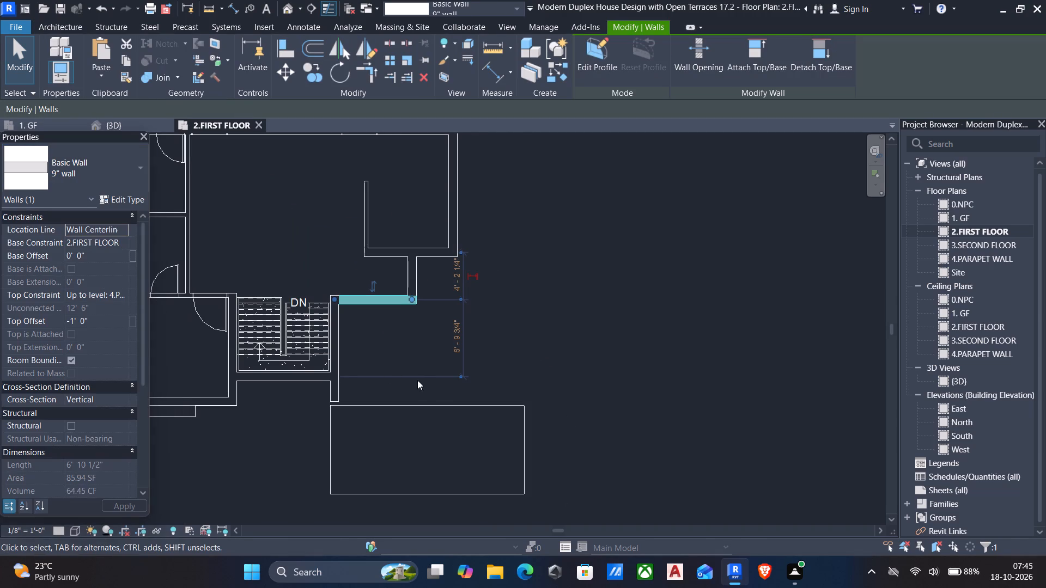
pyautogui.press('Escape')
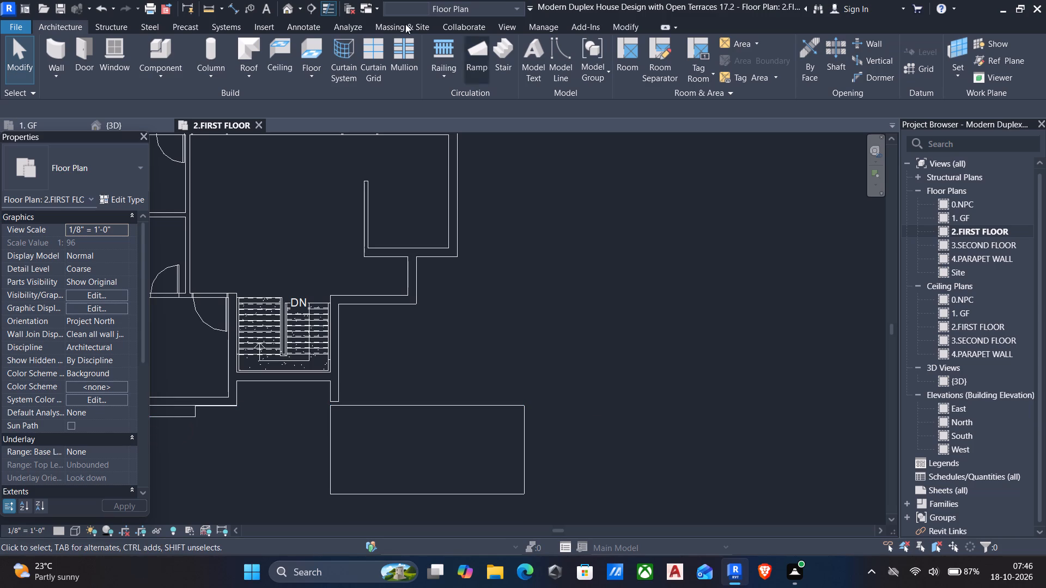
# Review the revised first-floor plan around the stair, the new enclosure and the adjoining rooms.
pyautogui.moveTo(515, 268); pyautogui.dragTo(637, 279, button='middle')
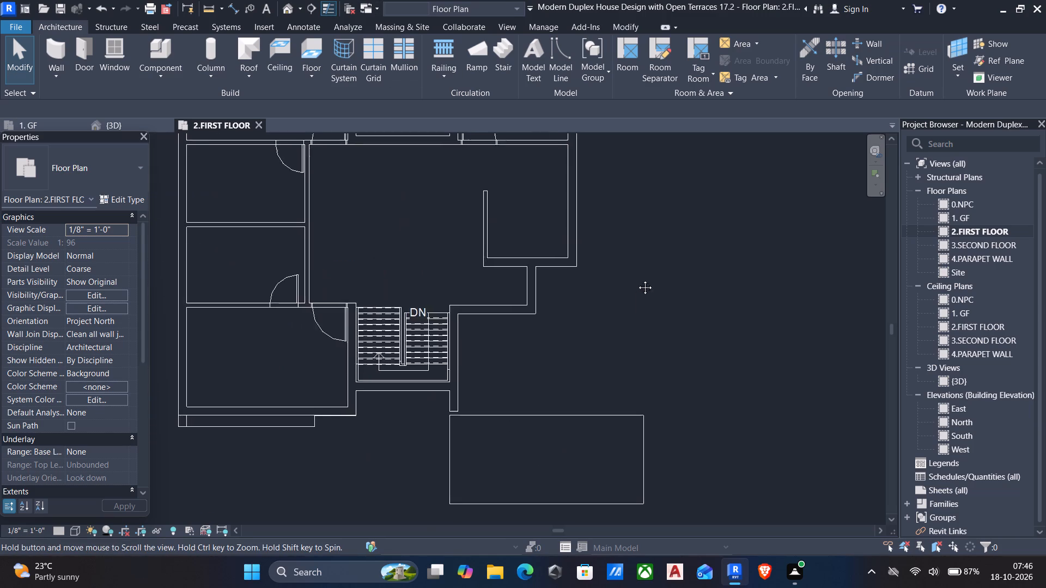
pyautogui.moveTo(637, 279); pyautogui.dragTo(639, 279, button='middle')
pyautogui.scroll(1, 641, 278)
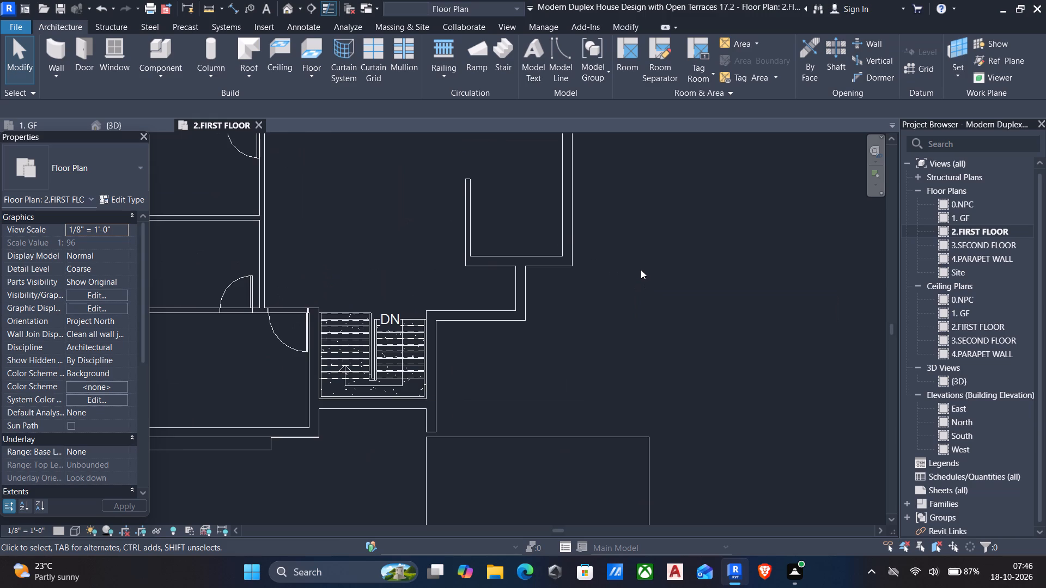
pyautogui.moveTo(413, 260); pyautogui.dragTo(460, 334, button='middle')
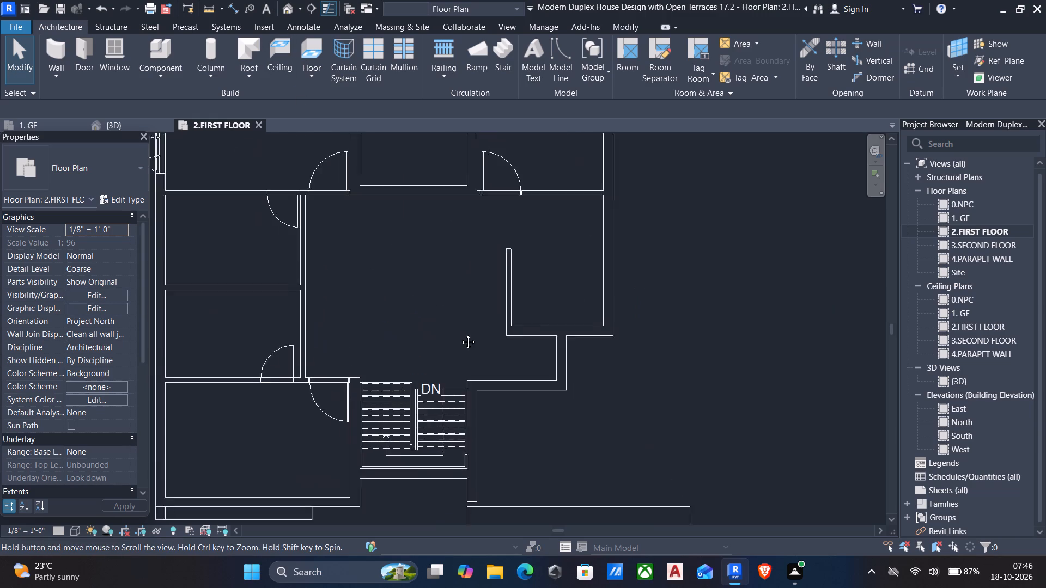
pyautogui.moveTo(460, 334); pyautogui.dragTo(554, 304, button='middle')
pyautogui.press('Escape')
pyautogui.moveTo(544, 303); pyautogui.dragTo(508, 295, button='middle')
pyautogui.scroll(-2, 508, 299)
pyautogui.moveTo(508, 301); pyautogui.dragTo(524, 335)
pyautogui.moveTo(442, 283); pyautogui.dragTo(459, 364, button='middle')
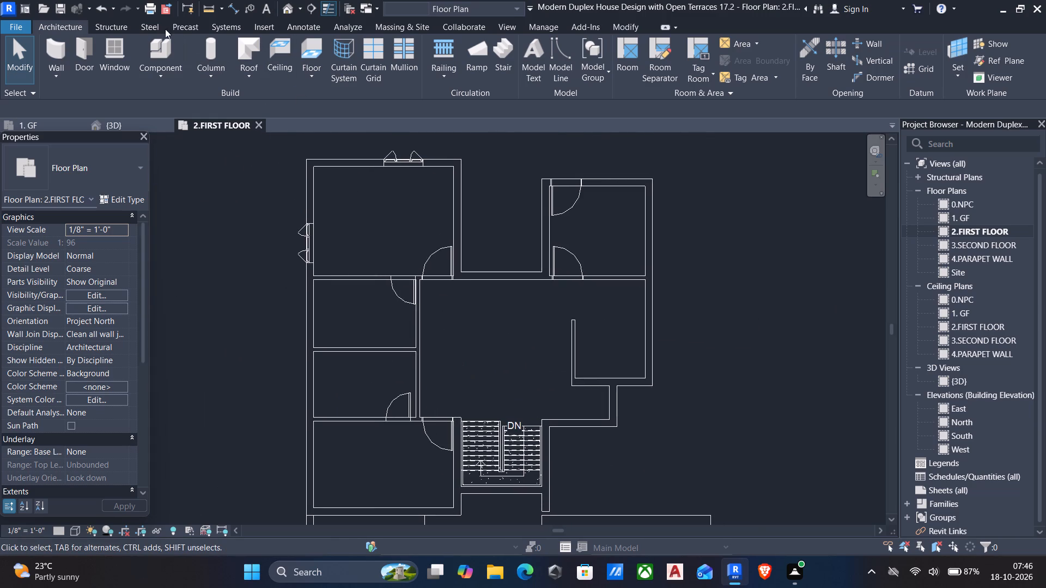
# Inspect the house in the 3D view from the front, side and underneath to check the reworked first-floor walls.
pyautogui.click(282, 8)
pyautogui.scroll(-1, 507, 288)
pyautogui.keyDown('shift'); pyautogui.moveTo(526, 294); pyautogui.dragTo(350, 332, button='middle'); pyautogui.keyUp('shift')
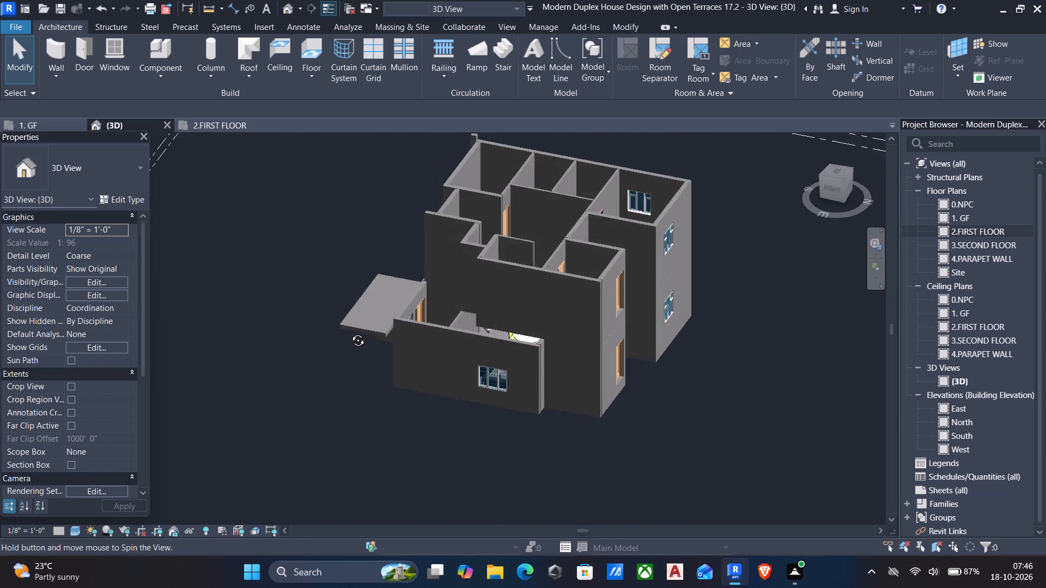
pyautogui.keyDown('shift'); pyautogui.moveTo(350, 332); pyautogui.dragTo(495, 315, button='middle'); pyautogui.keyUp('shift')
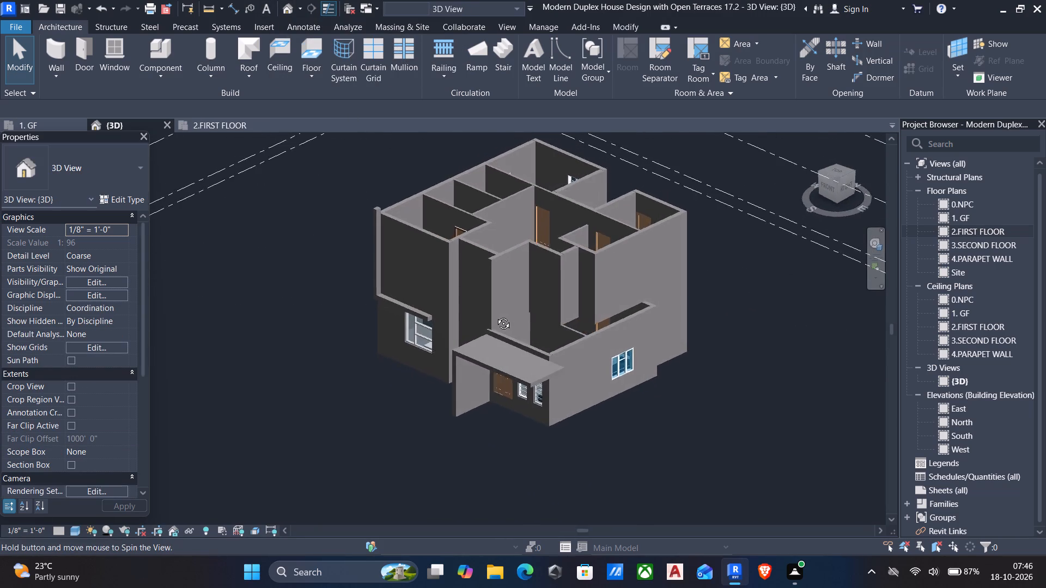
pyautogui.keyDown('shift'); pyautogui.moveTo(495, 315); pyautogui.dragTo(514, 218, button='middle'); pyautogui.keyUp('shift')
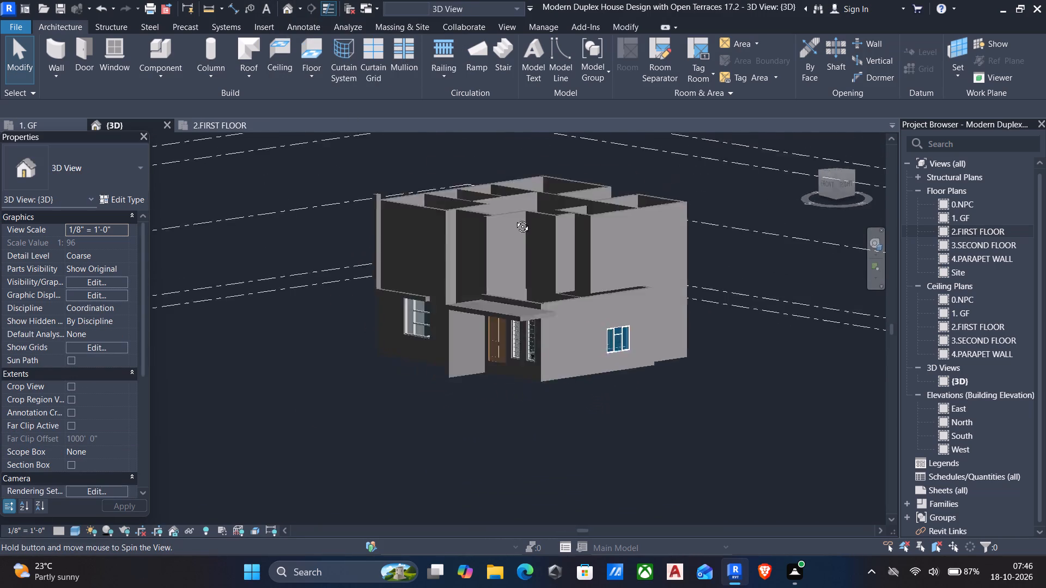
pyautogui.keyDown('shift'); pyautogui.moveTo(514, 218); pyautogui.dragTo(460, 219, button='middle'); pyautogui.keyUp('shift')
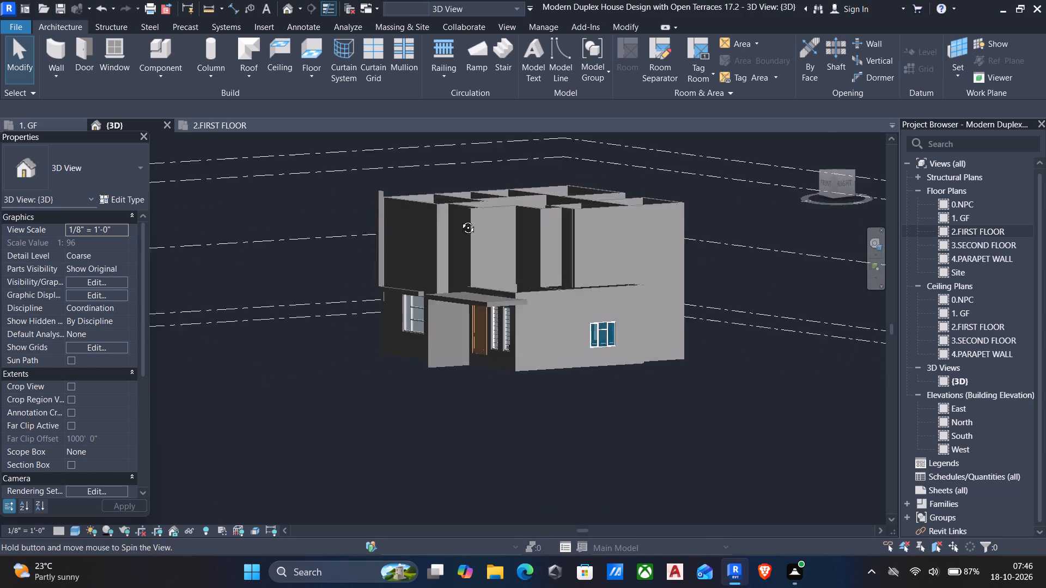
pyautogui.keyDown('shift'); pyautogui.moveTo(460, 219); pyautogui.dragTo(616, 46, button='middle'); pyautogui.keyUp('shift')
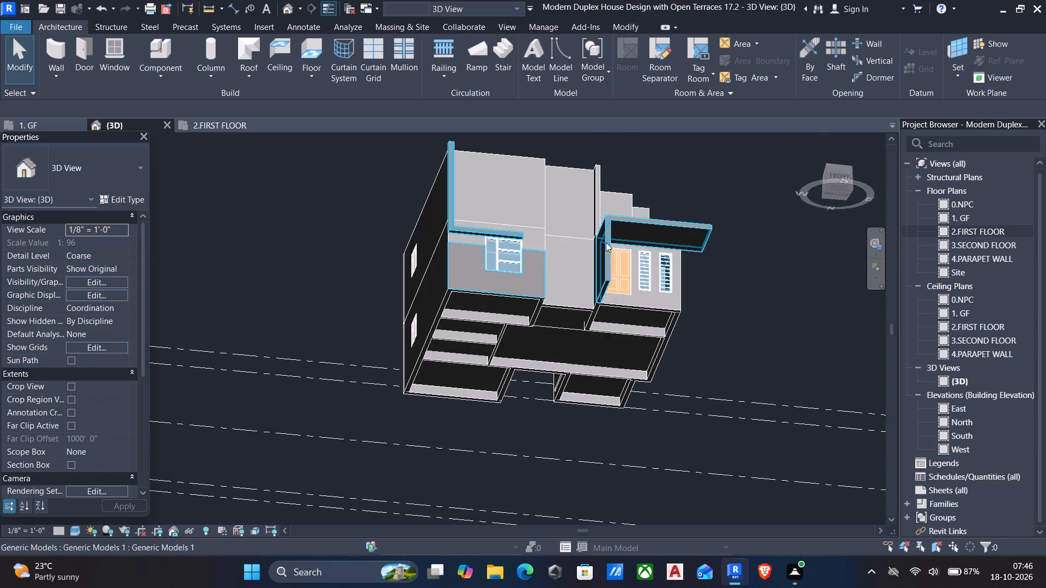
pyautogui.keyDown('shift'); pyautogui.moveTo(648, 323); pyautogui.dragTo(644, 323, button='middle'); pyautogui.keyUp('shift')
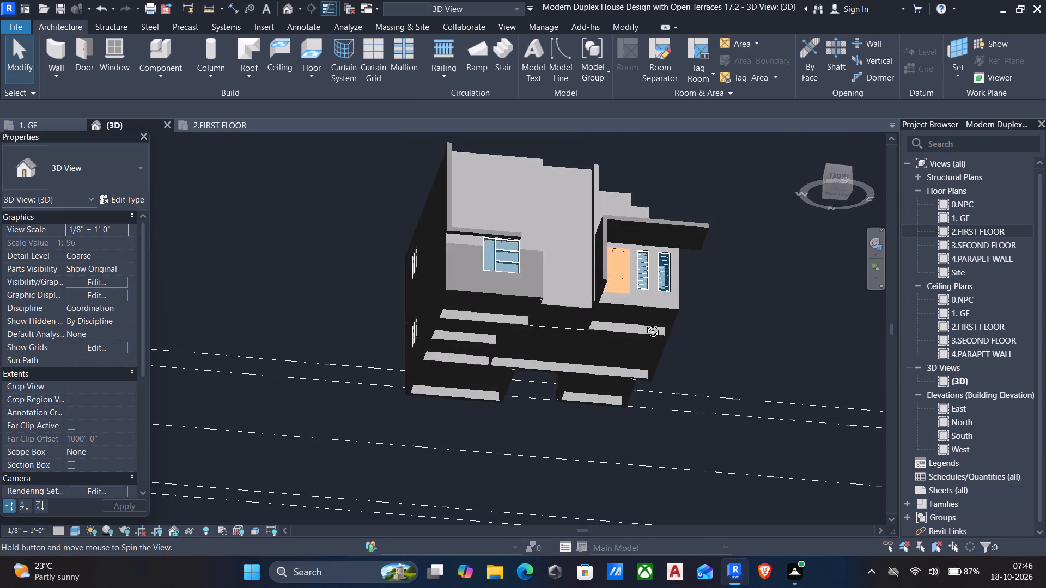
pyautogui.keyDown('shift'); pyautogui.moveTo(644, 323); pyautogui.dragTo(438, 305, button='middle'); pyautogui.keyUp('shift')
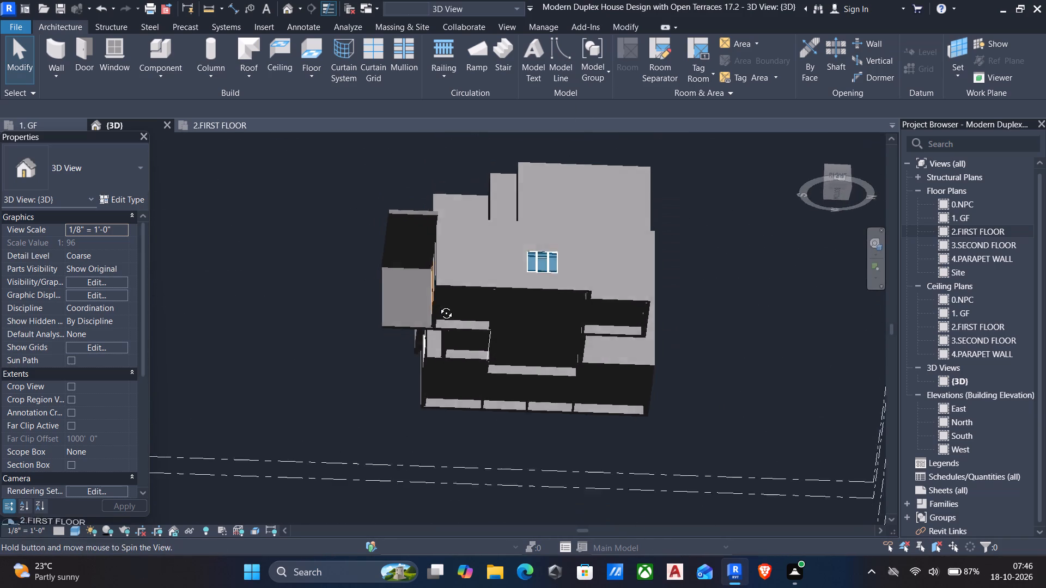
pyautogui.keyDown('shift'); pyautogui.moveTo(438, 305); pyautogui.dragTo(439, 304, button='middle'); pyautogui.keyUp('shift')
pyautogui.scroll(1, 522, 291)
pyautogui.click(537, 356)
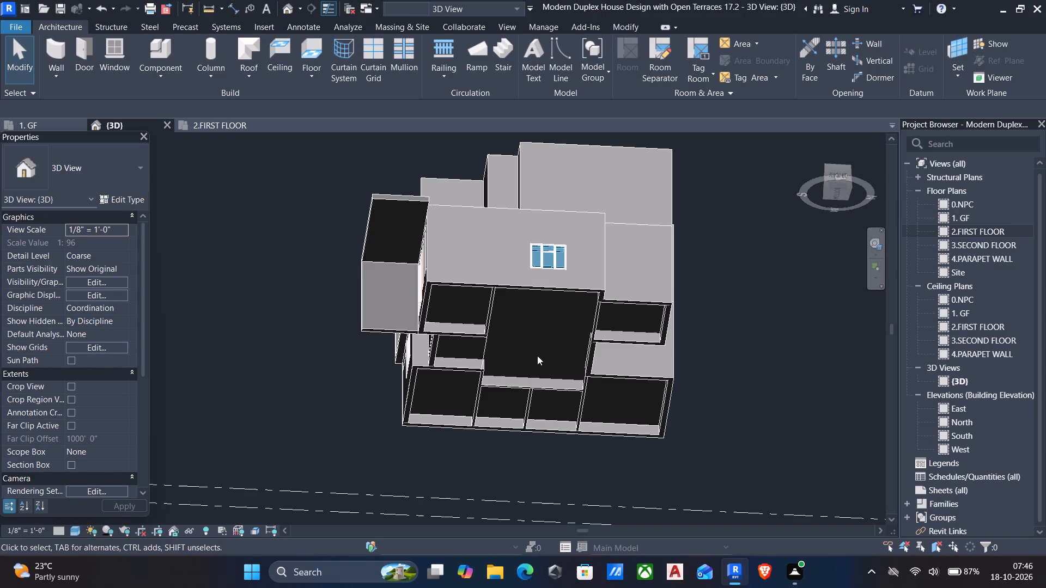
pyautogui.click(537, 351)
pyautogui.moveTo(537, 351); pyautogui.dragTo(542, 352)
pyautogui.click(544, 352)
# Open the South elevation to examine the front of the house.
pyautogui.doubleClick(978, 441)
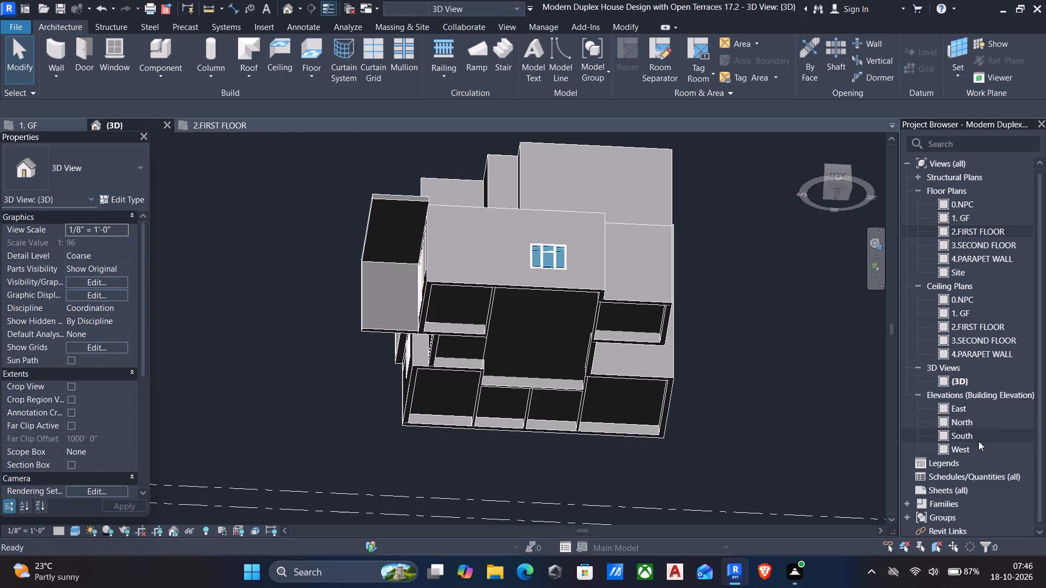
pyautogui.scroll(5, 414, 384)
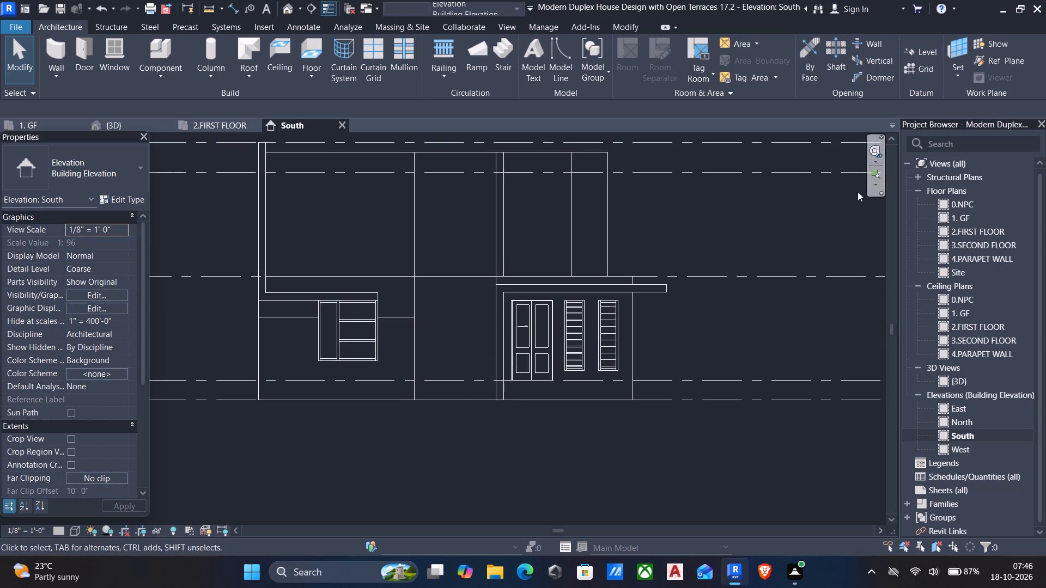
# Open the 2.FIRST FLOOR plan and review the walls around the stair, the small rooms and the central hall.
pyautogui.doubleClick(969, 231)
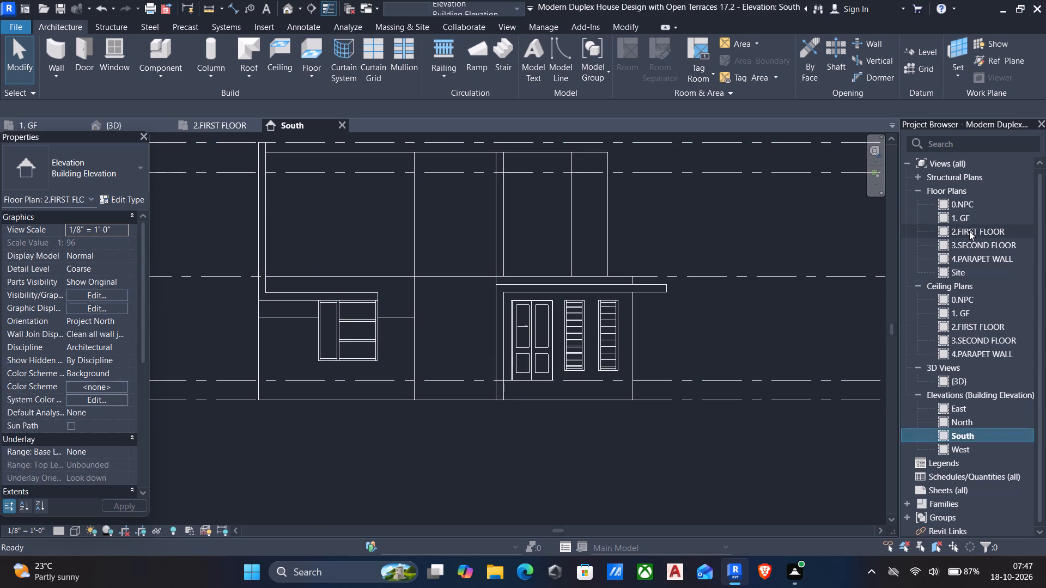
pyautogui.moveTo(576, 358); pyautogui.dragTo(610, 339, button='middle')
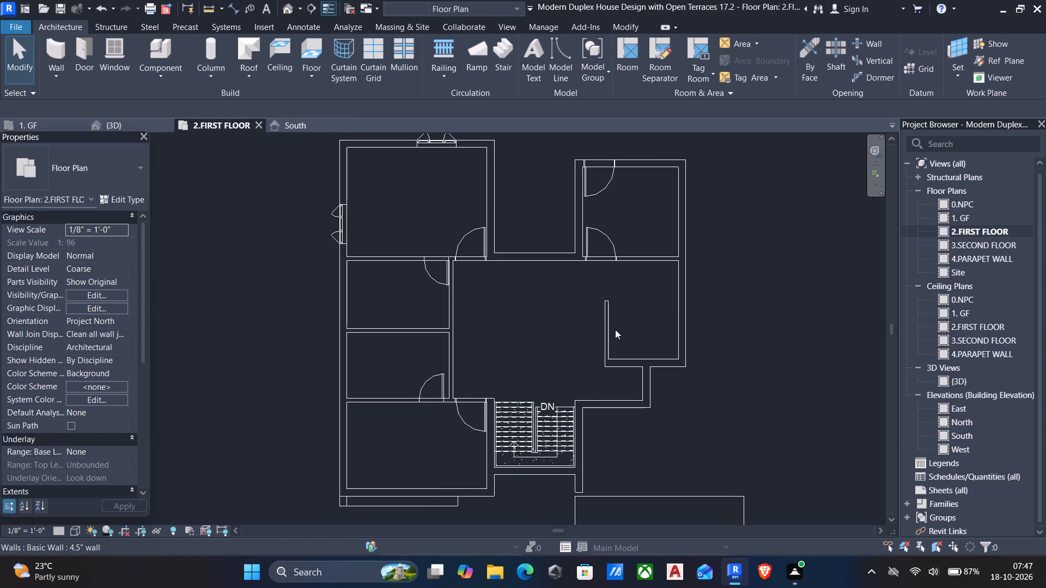
pyautogui.moveTo(494, 389); pyautogui.dragTo(506, 334, button='middle')
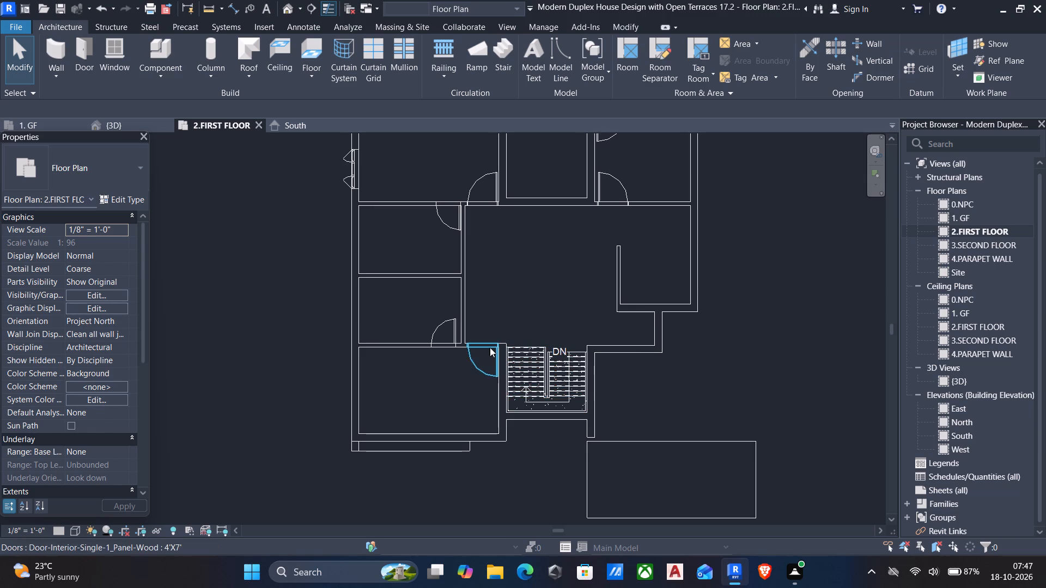
pyautogui.moveTo(467, 351); pyautogui.dragTo(477, 375, button='middle')
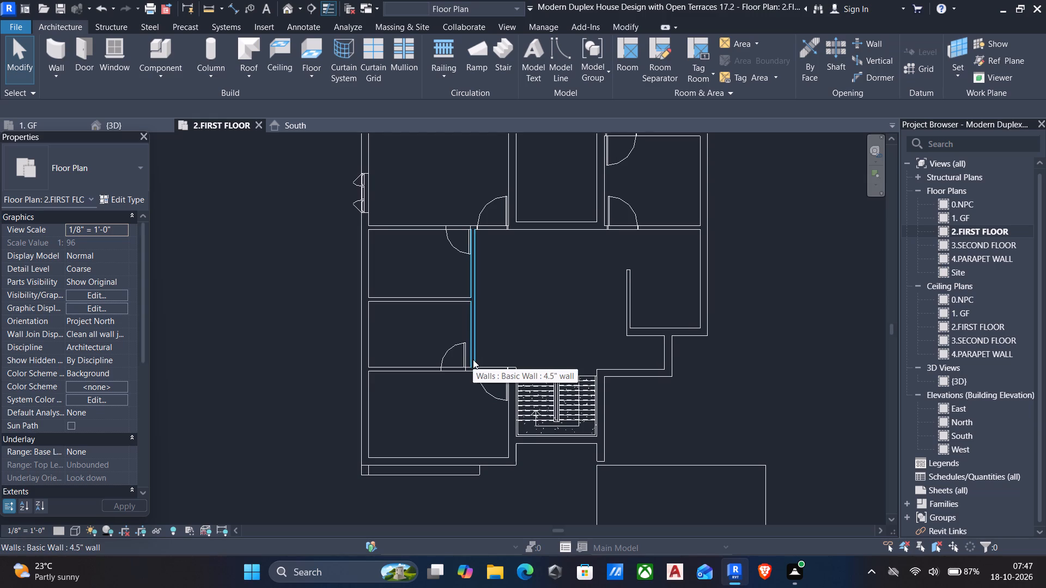
pyautogui.moveTo(545, 375); pyautogui.dragTo(516, 379, button='middle')
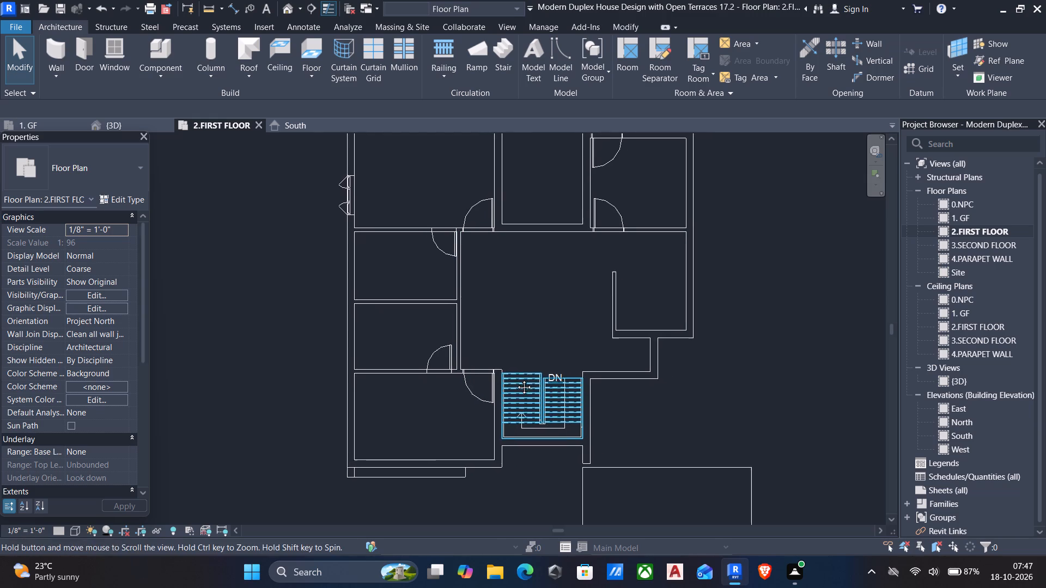
pyautogui.moveTo(516, 379); pyautogui.dragTo(513, 379, button='middle')
pyautogui.scroll(-2, 506, 379)
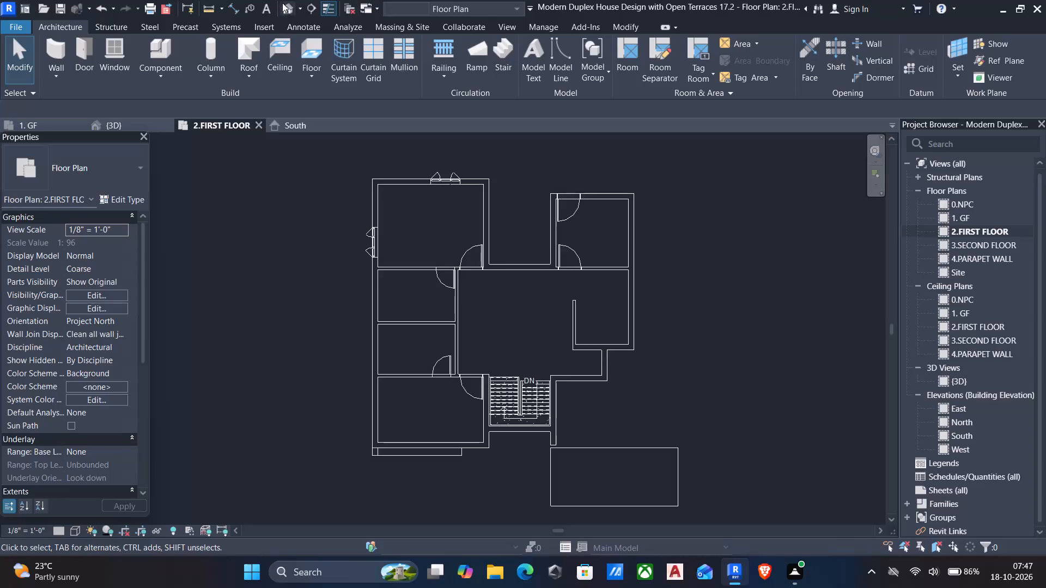
# In the 3D view, copy the ground-level 6" FLOOR slab and paste it aligned to the 2.FIRST FLOOR level.
pyautogui.click(284, 9)
pyautogui.keyDown('shift'); pyautogui.moveTo(449, 371); pyautogui.dragTo(470, 411, button='middle'); pyautogui.keyUp('shift')
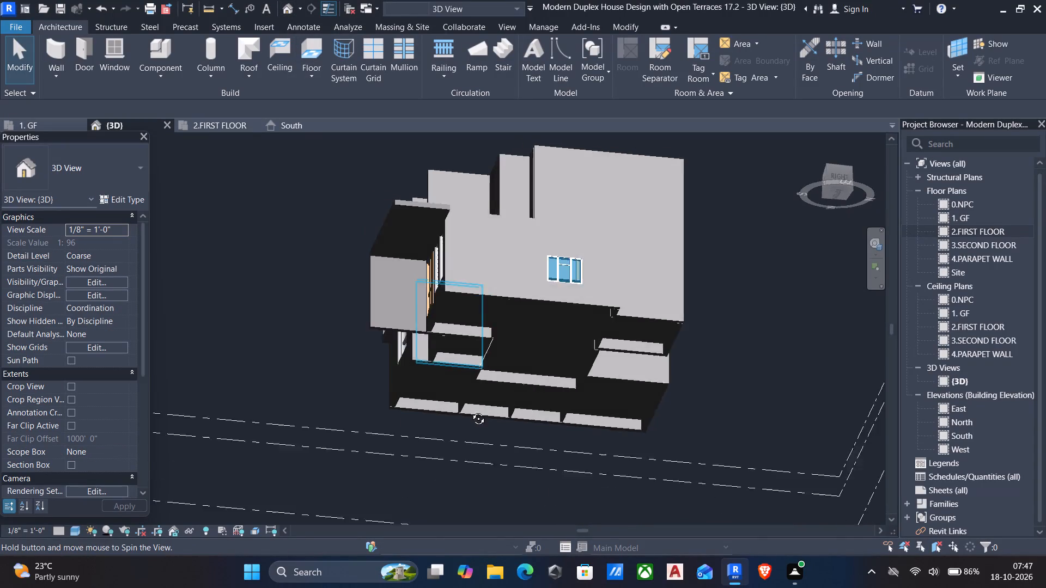
pyautogui.keyDown('shift'); pyautogui.moveTo(470, 411); pyautogui.dragTo(676, 304, button='middle'); pyautogui.keyUp('shift')
pyautogui.scroll(2, 575, 265)
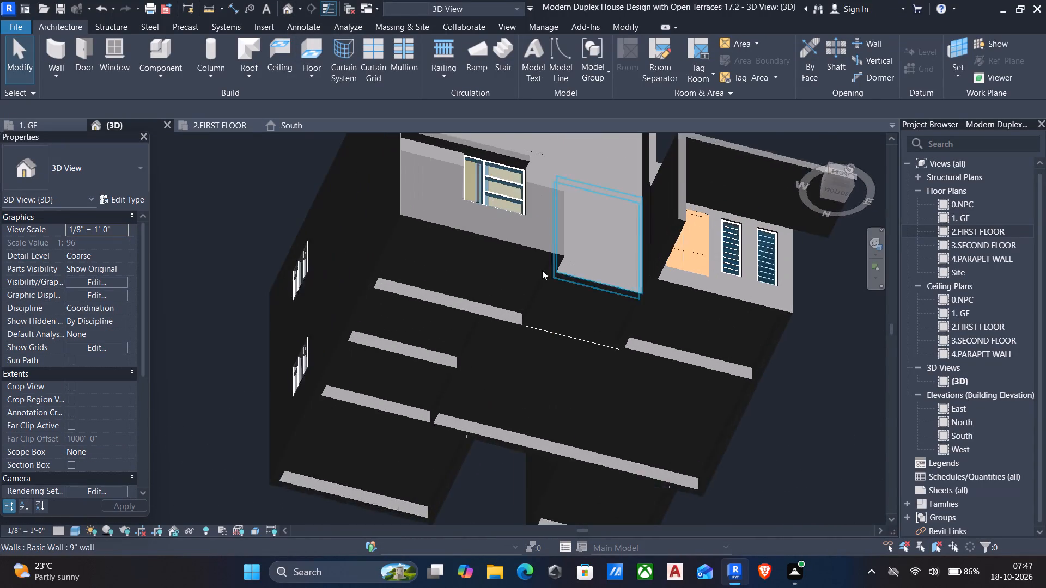
pyautogui.scroll(2, 542, 270)
pyautogui.click(417, 268)
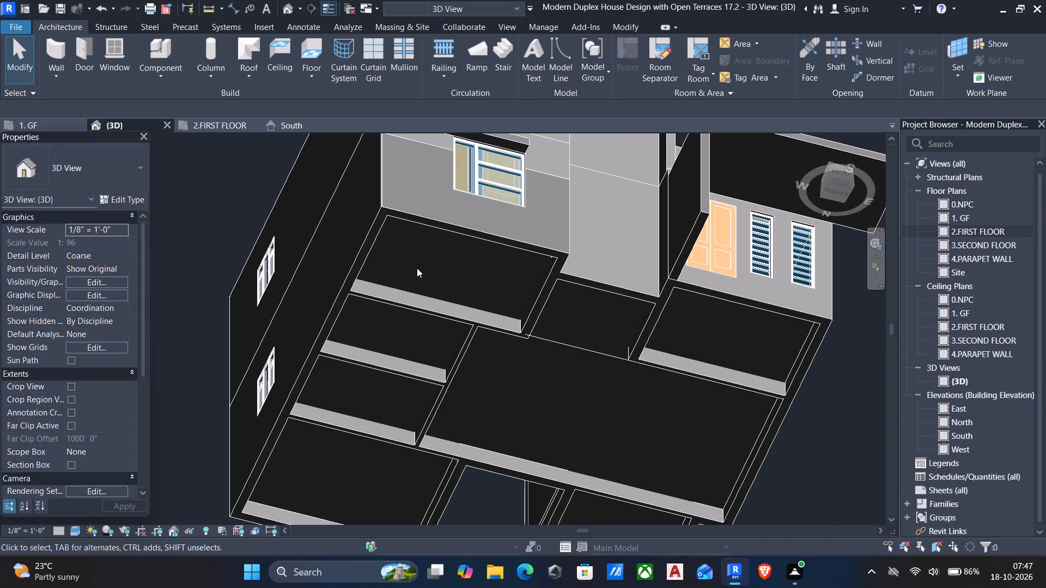
pyautogui.click(436, 238)
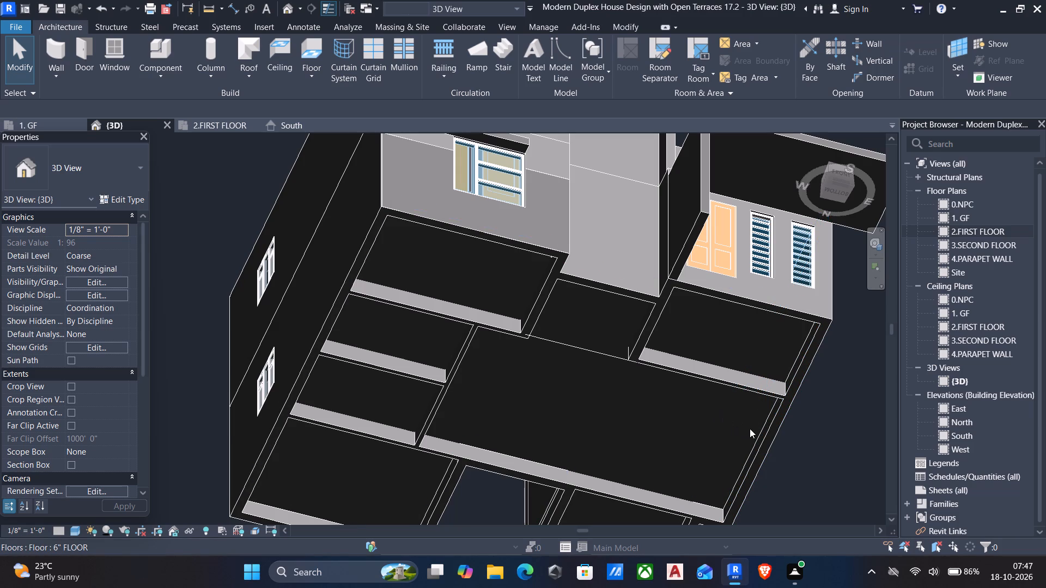
pyautogui.click(756, 431)
pyautogui.scroll(-3, 715, 391)
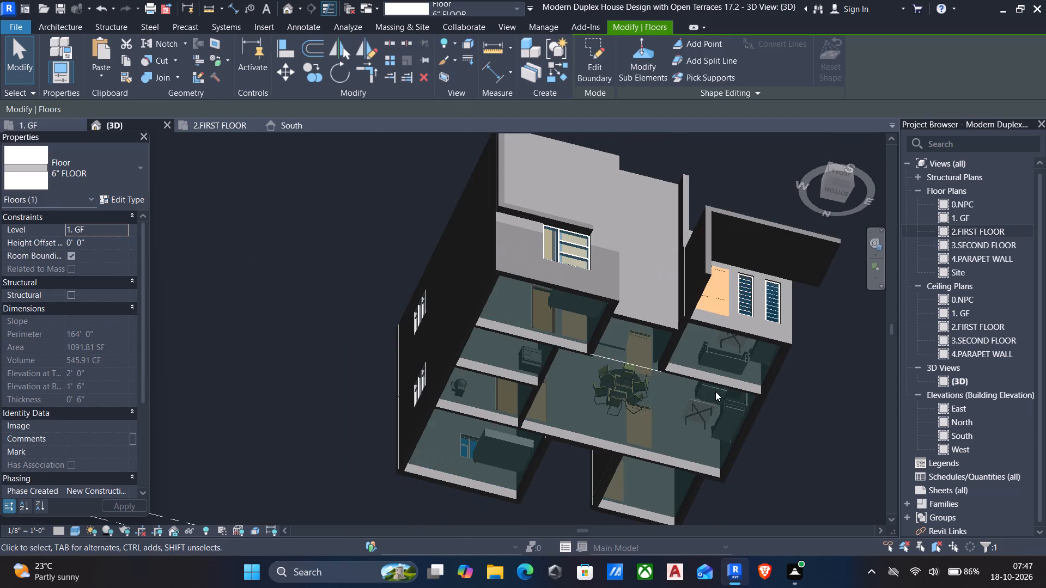
pyautogui.keyDown('shift'); pyautogui.moveTo(701, 385); pyautogui.dragTo(682, 535, button='middle'); pyautogui.keyUp('shift')
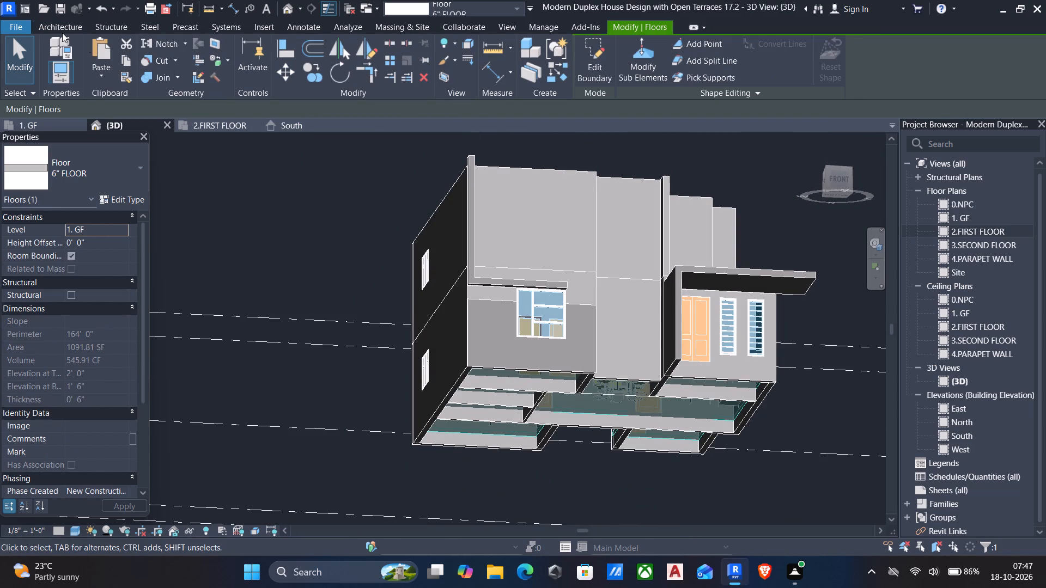
pyautogui.click(126, 60)
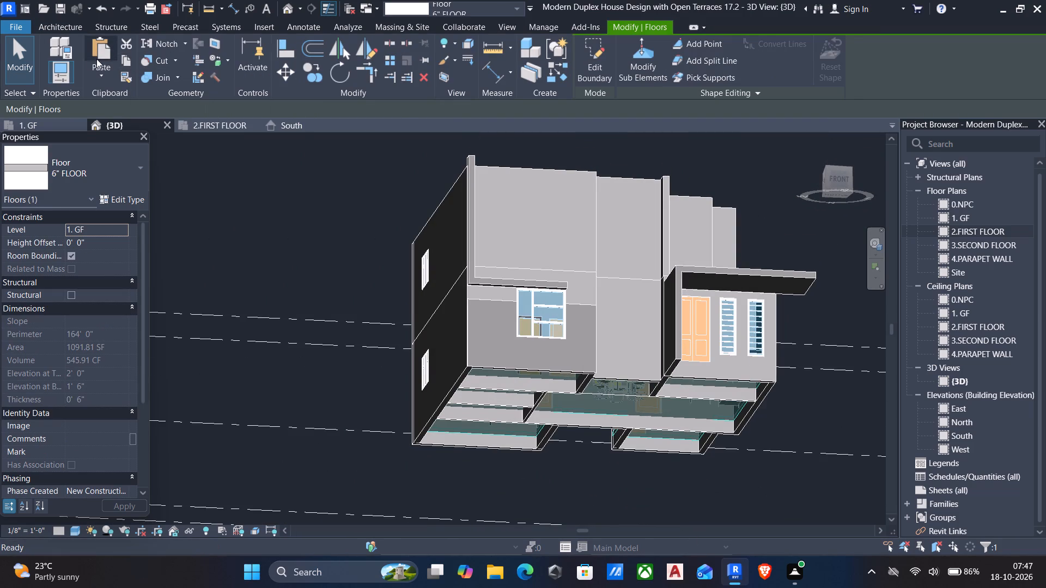
pyautogui.click(90, 73)
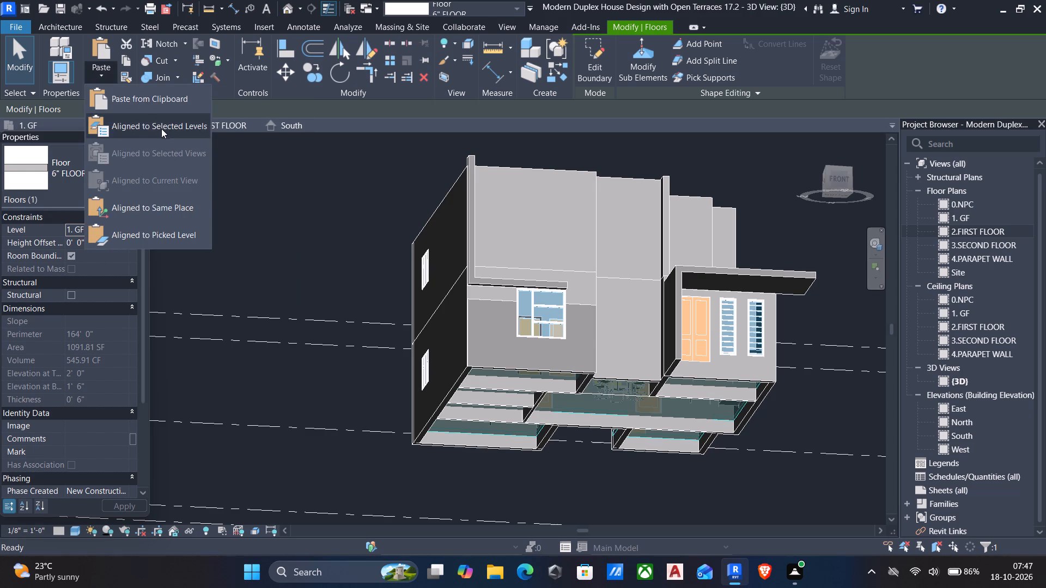
pyautogui.click(161, 128)
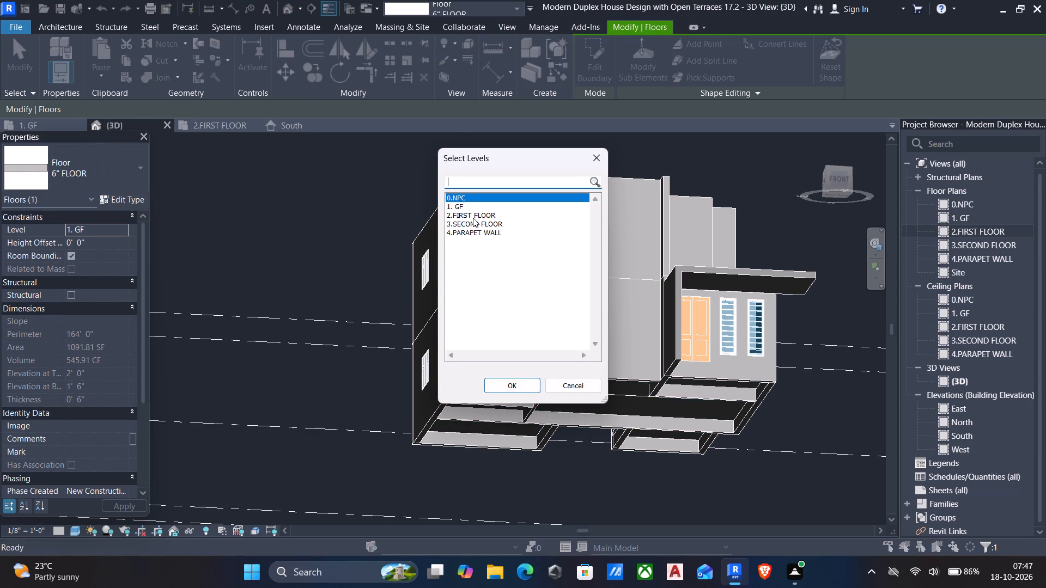
pyautogui.click(460, 211)
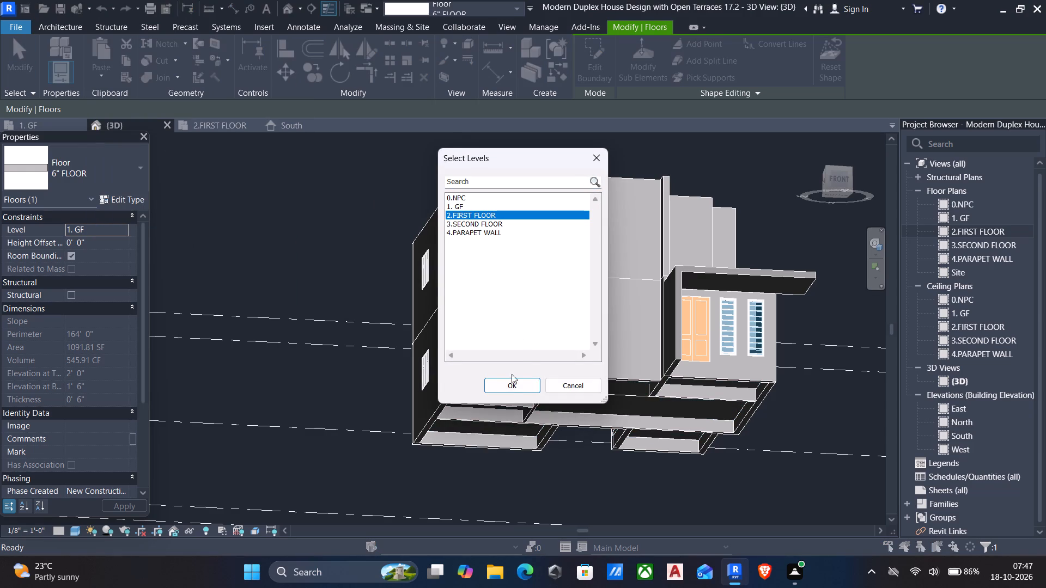
pyautogui.moveTo(509, 388); pyautogui.dragTo(514, 380)
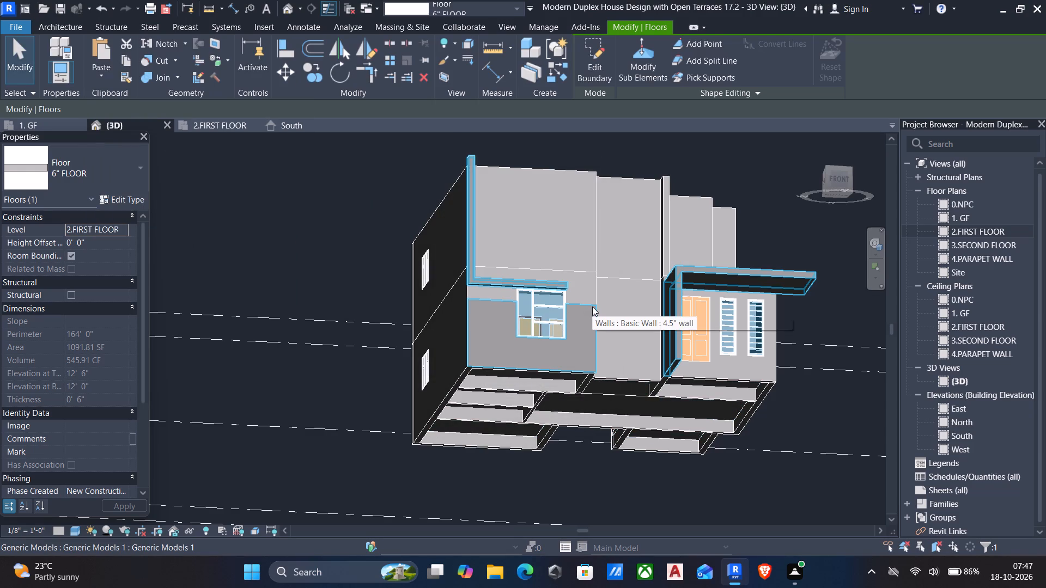
# Inspect the pasted first-floor slab in 3D from above, the side and the front, especially its edges above the entrance porch.
pyautogui.keyDown('shift'); pyautogui.moveTo(582, 315); pyautogui.dragTo(512, 587, button='middle'); pyautogui.keyUp('shift')
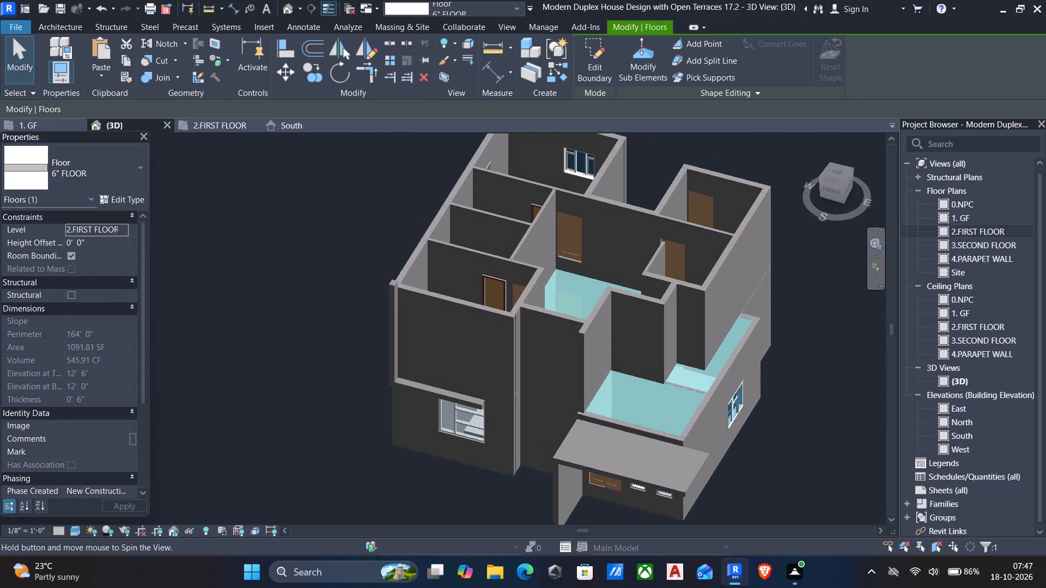
pyautogui.keyDown('shift'); pyautogui.moveTo(512, 587); pyautogui.dragTo(526, 586, button='middle'); pyautogui.keyUp('shift')
pyautogui.press('Escape')
pyautogui.scroll(4, 628, 463)
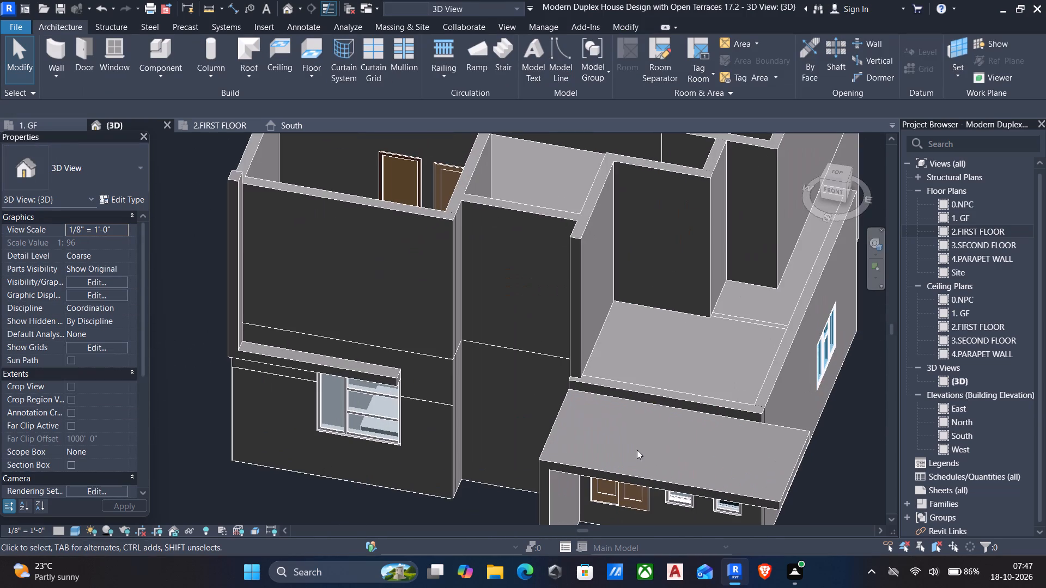
pyautogui.keyDown('shift'); pyautogui.moveTo(637, 450); pyautogui.dragTo(482, 268, button='middle'); pyautogui.keyUp('shift')
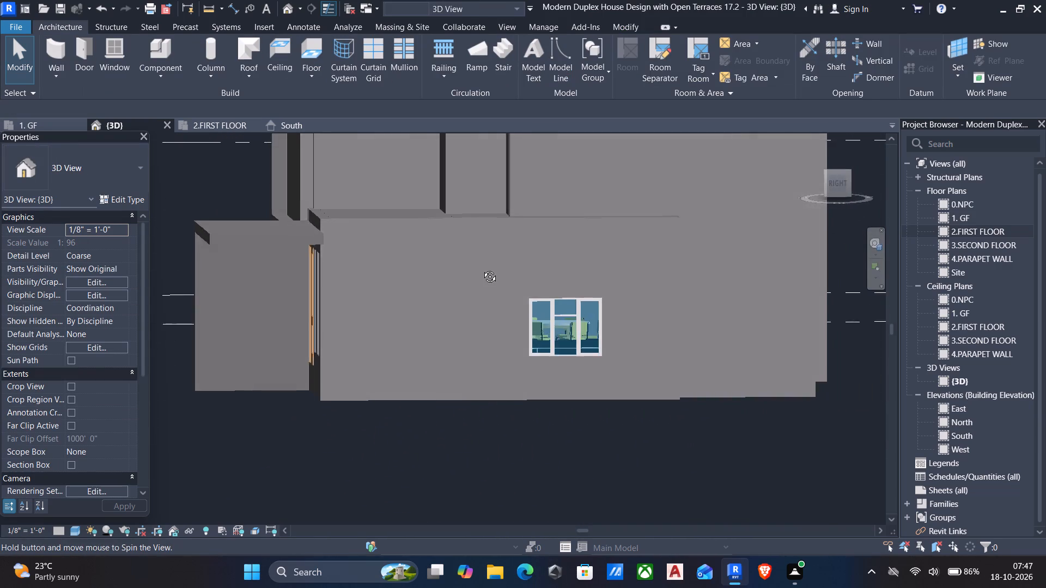
pyautogui.keyDown('shift'); pyautogui.moveTo(482, 268); pyautogui.dragTo(469, 432, button='middle'); pyautogui.keyUp('shift')
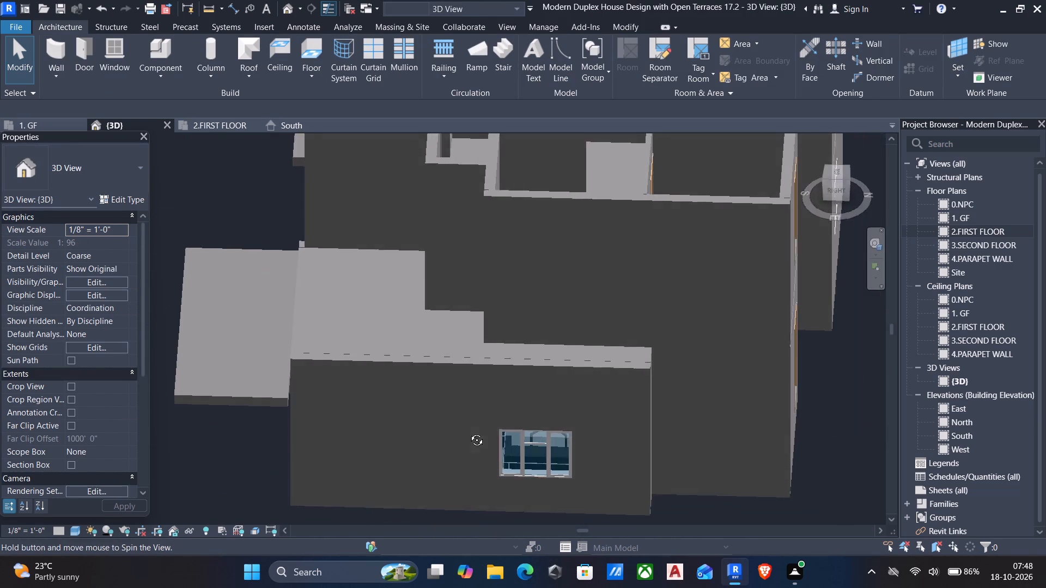
pyautogui.keyDown('shift'); pyautogui.moveTo(469, 432); pyautogui.dragTo(640, 302, button='middle'); pyautogui.keyUp('shift')
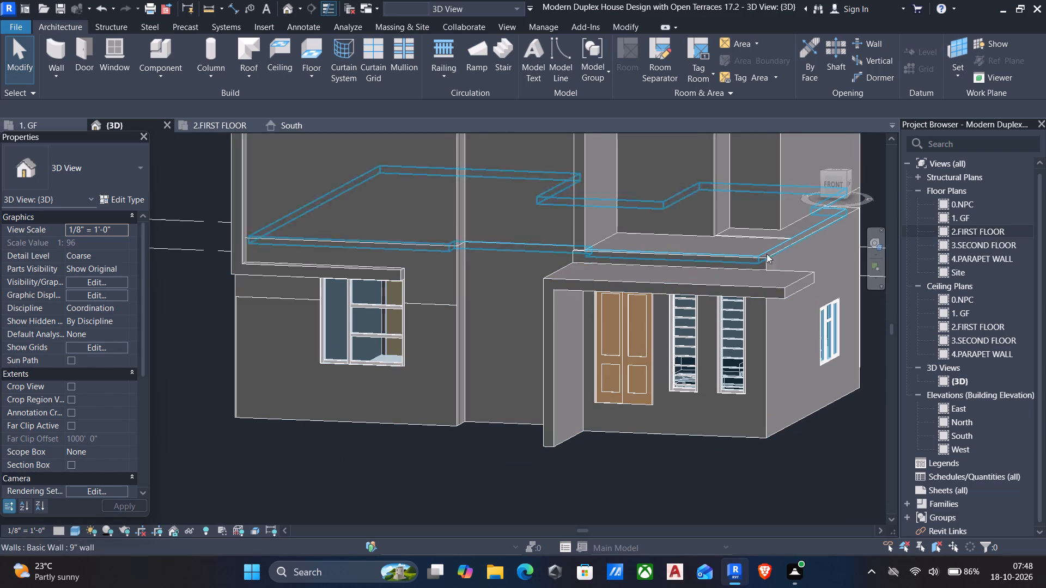
pyautogui.click(784, 238)
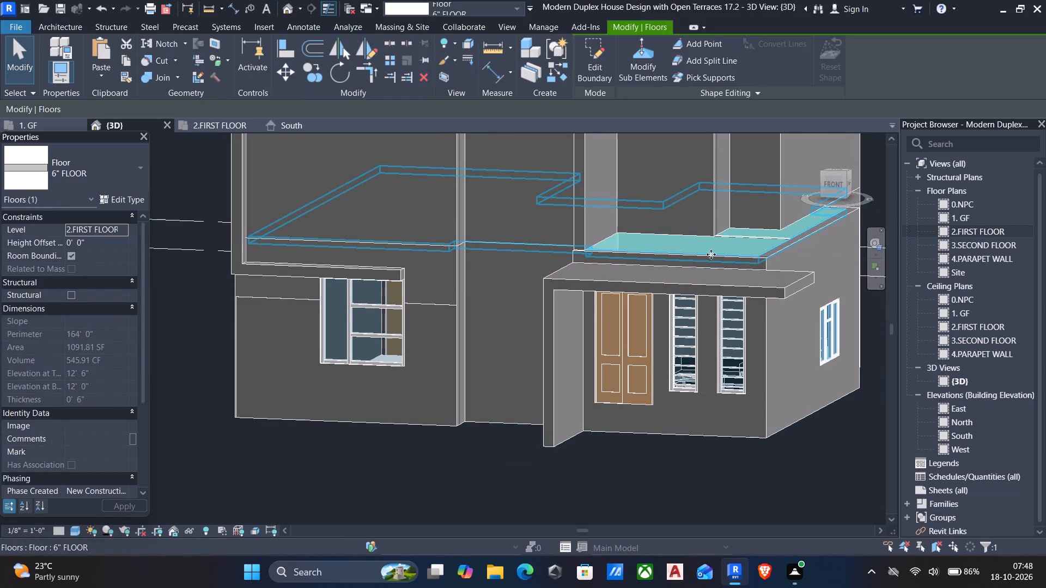
pyautogui.press('Escape')
pyautogui.keyDown('shift'); pyautogui.moveTo(679, 290); pyautogui.dragTo(695, 262, button='middle'); pyautogui.keyUp('shift')
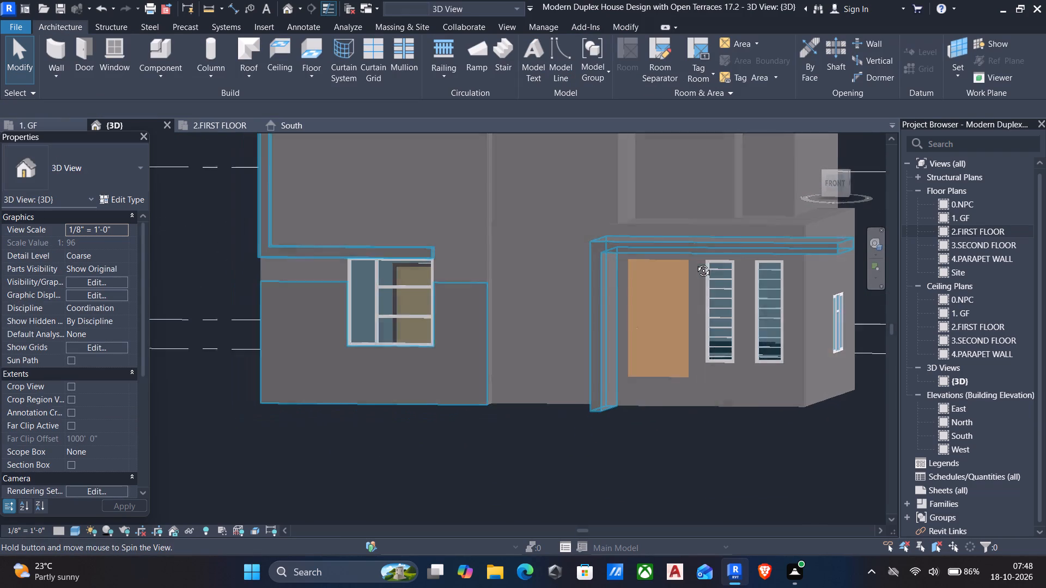
pyautogui.keyDown('shift'); pyautogui.moveTo(695, 262); pyautogui.dragTo(701, 262, button='middle'); pyautogui.keyUp('shift')
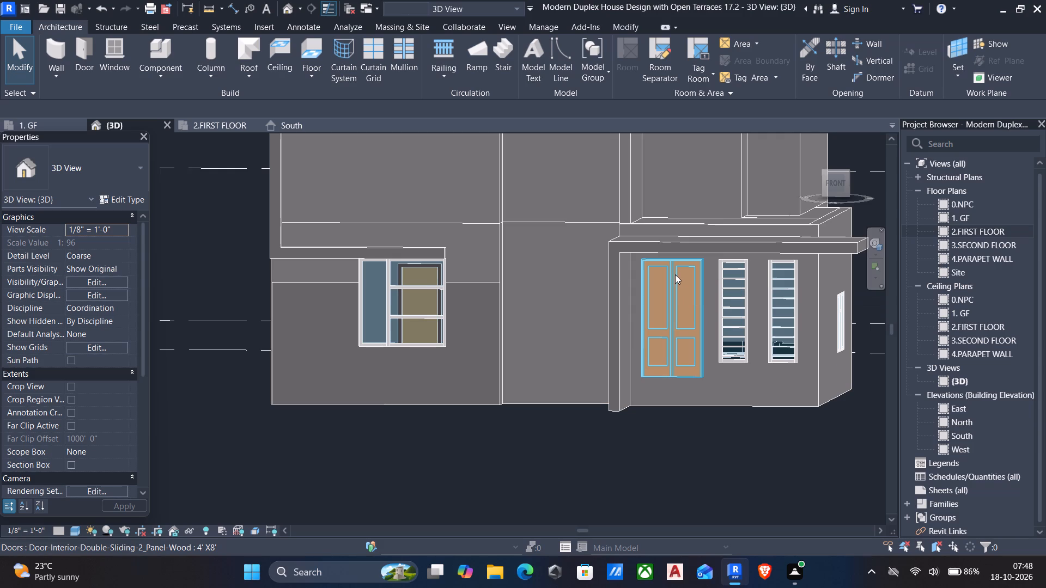
pyautogui.keyDown('shift'); pyautogui.moveTo(674, 288); pyautogui.dragTo(598, 368, button='middle'); pyautogui.keyUp('shift')
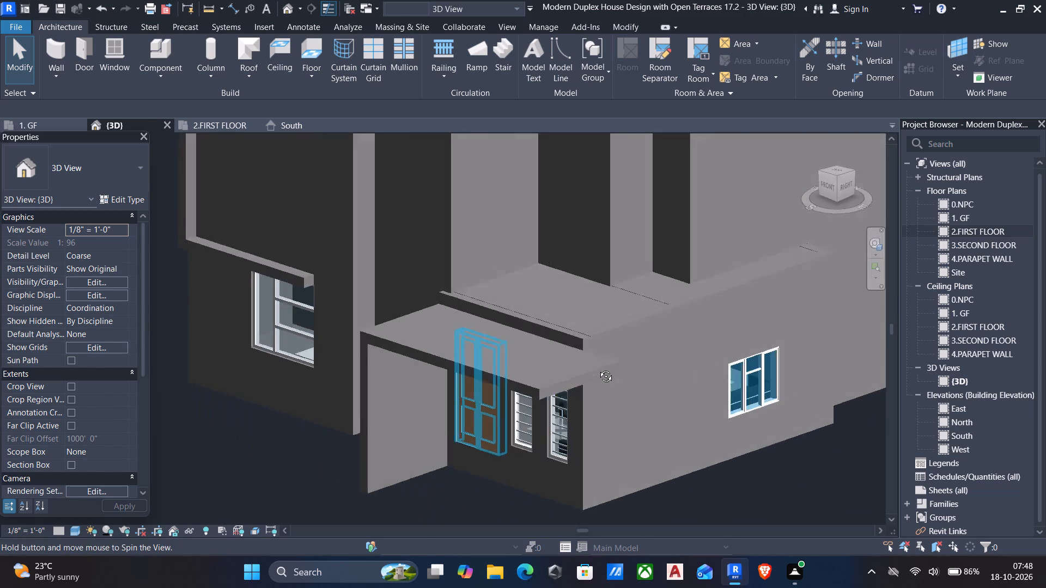
pyautogui.keyDown('shift'); pyautogui.moveTo(598, 368); pyautogui.dragTo(606, 366, button='middle'); pyautogui.keyUp('shift')
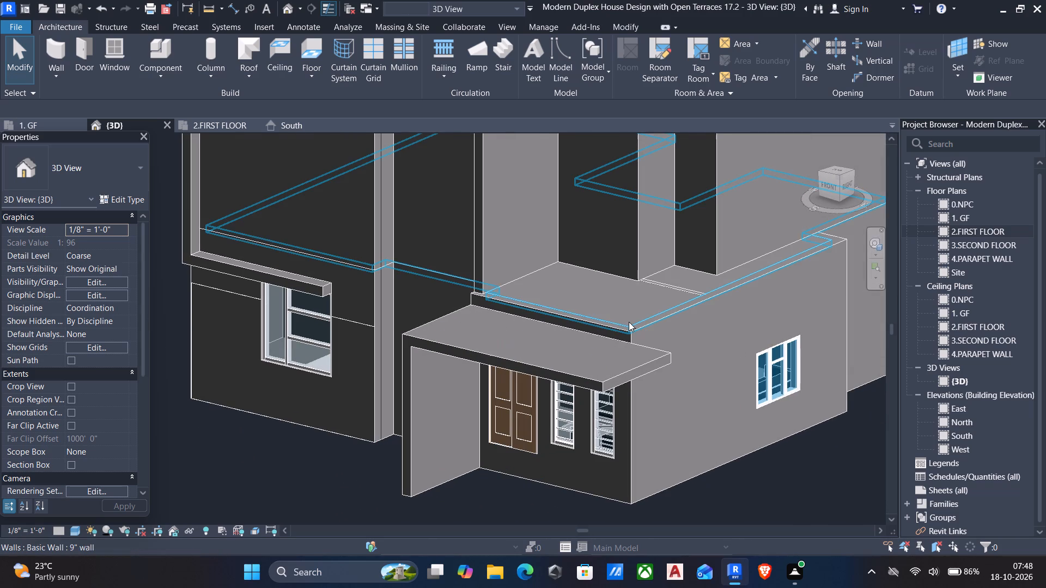
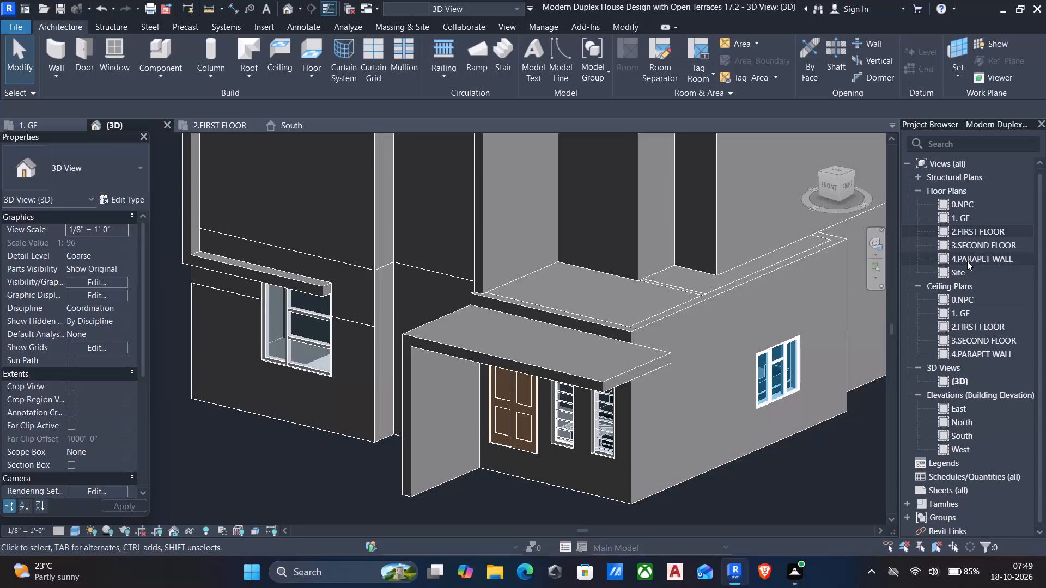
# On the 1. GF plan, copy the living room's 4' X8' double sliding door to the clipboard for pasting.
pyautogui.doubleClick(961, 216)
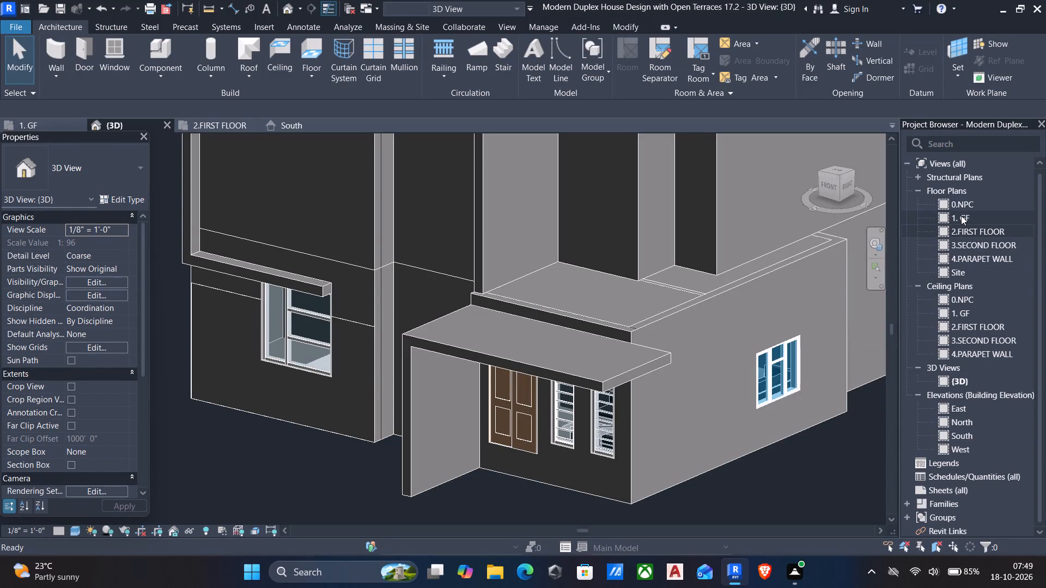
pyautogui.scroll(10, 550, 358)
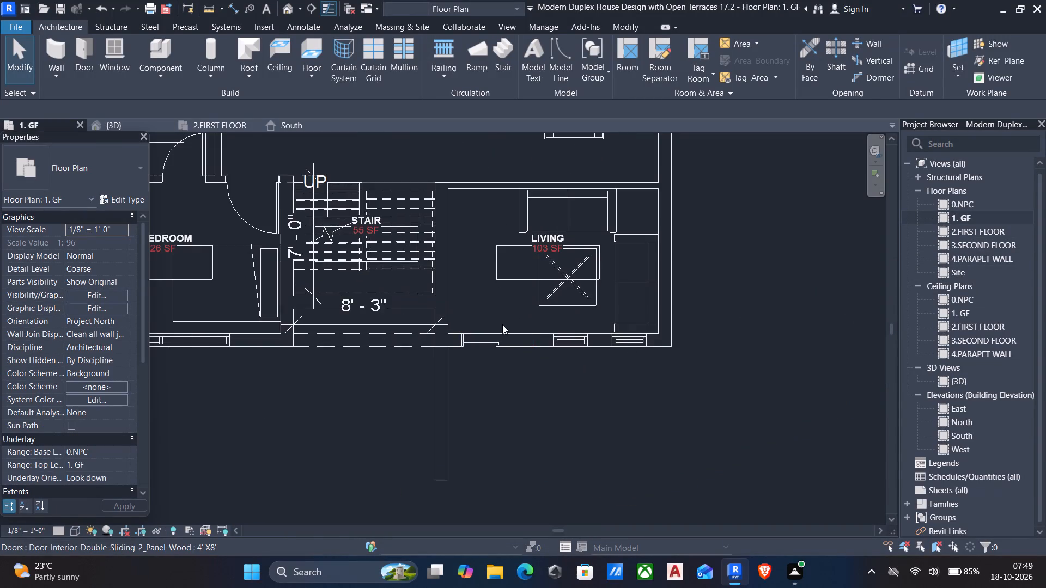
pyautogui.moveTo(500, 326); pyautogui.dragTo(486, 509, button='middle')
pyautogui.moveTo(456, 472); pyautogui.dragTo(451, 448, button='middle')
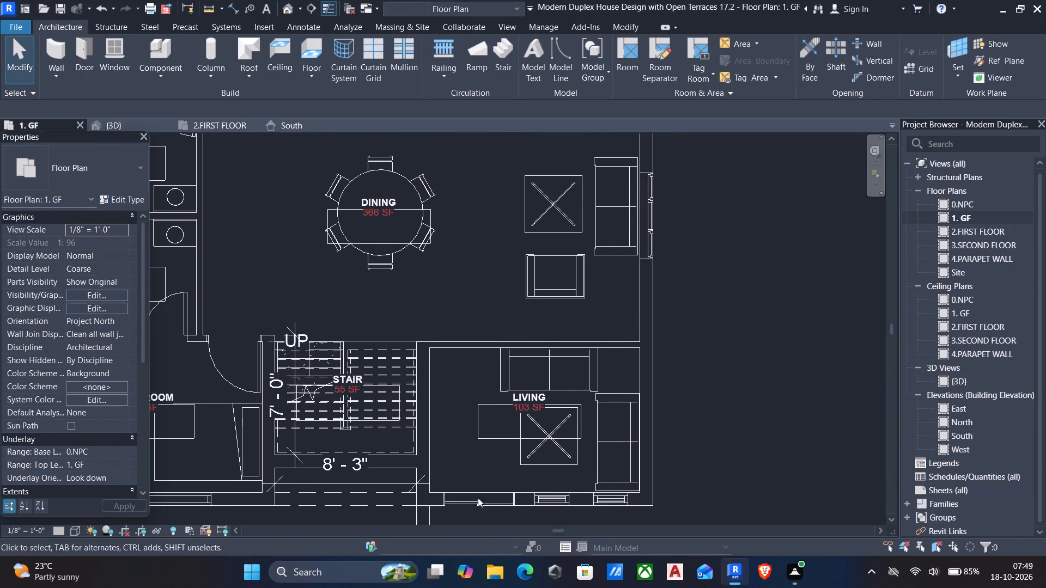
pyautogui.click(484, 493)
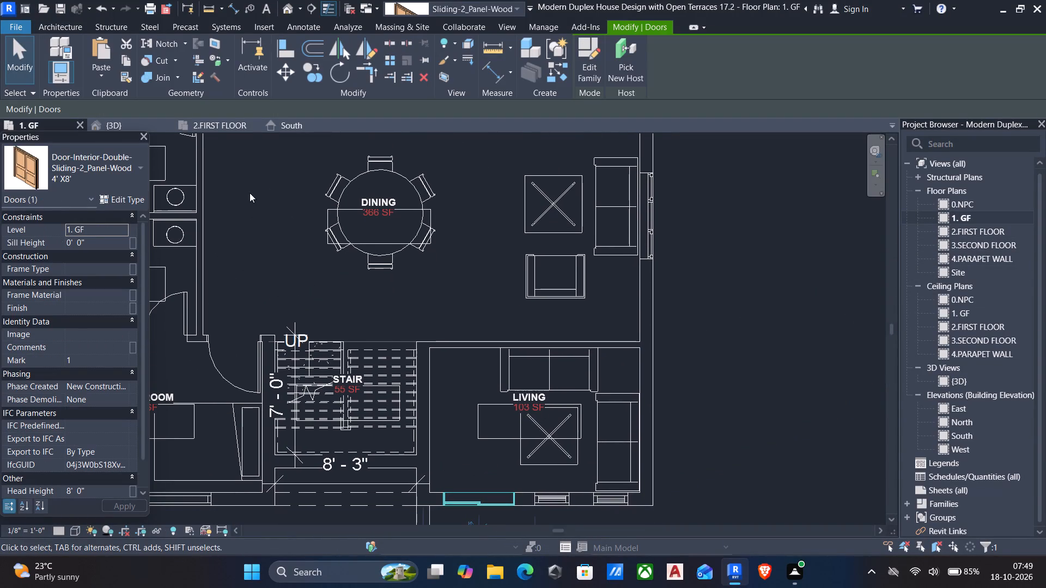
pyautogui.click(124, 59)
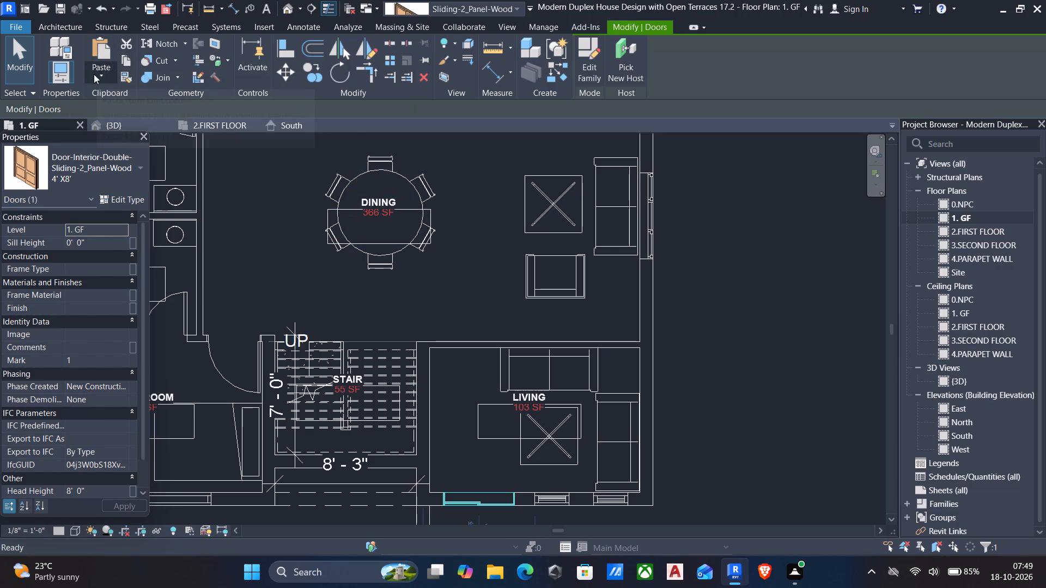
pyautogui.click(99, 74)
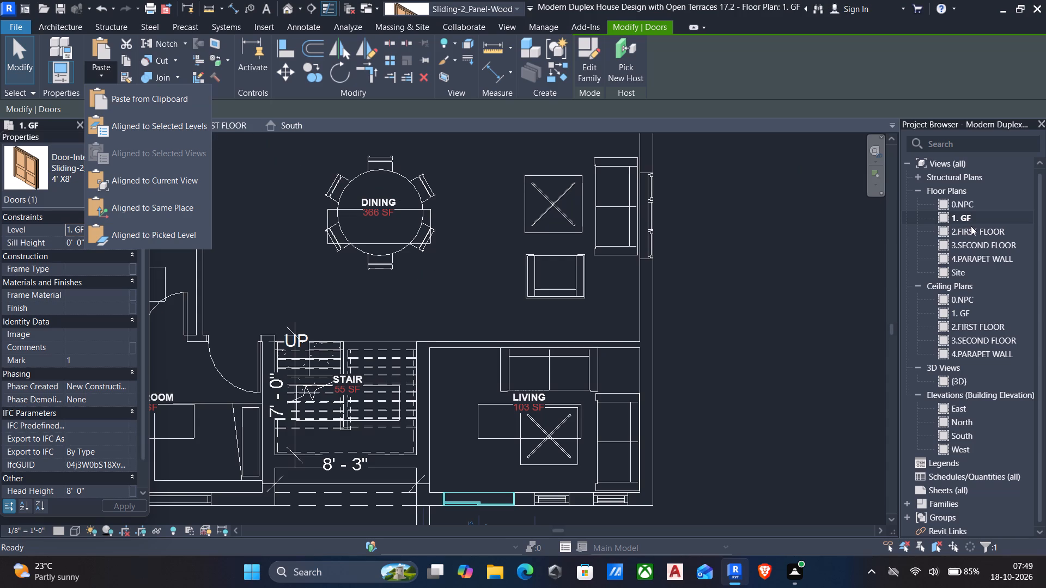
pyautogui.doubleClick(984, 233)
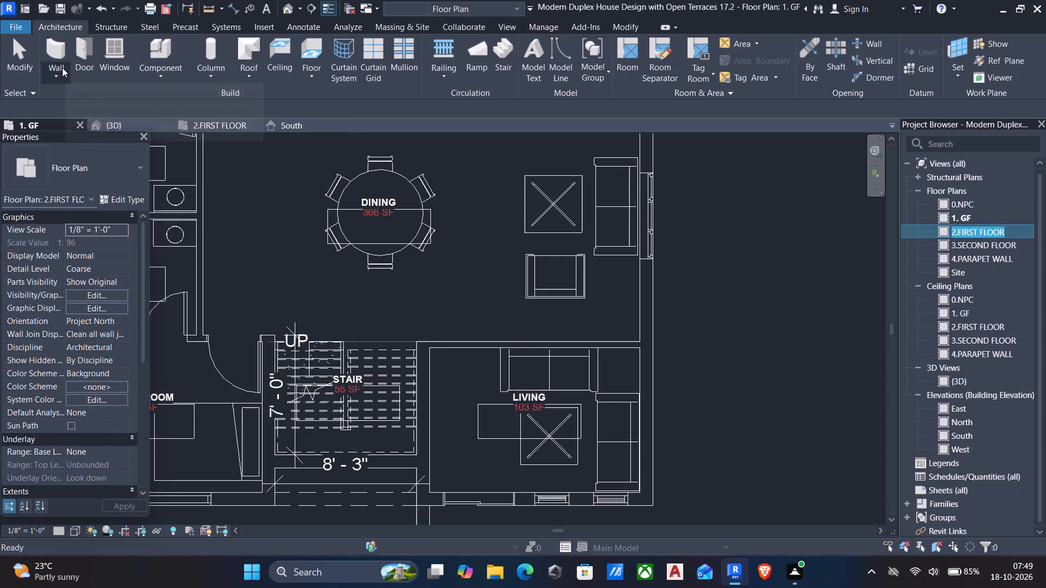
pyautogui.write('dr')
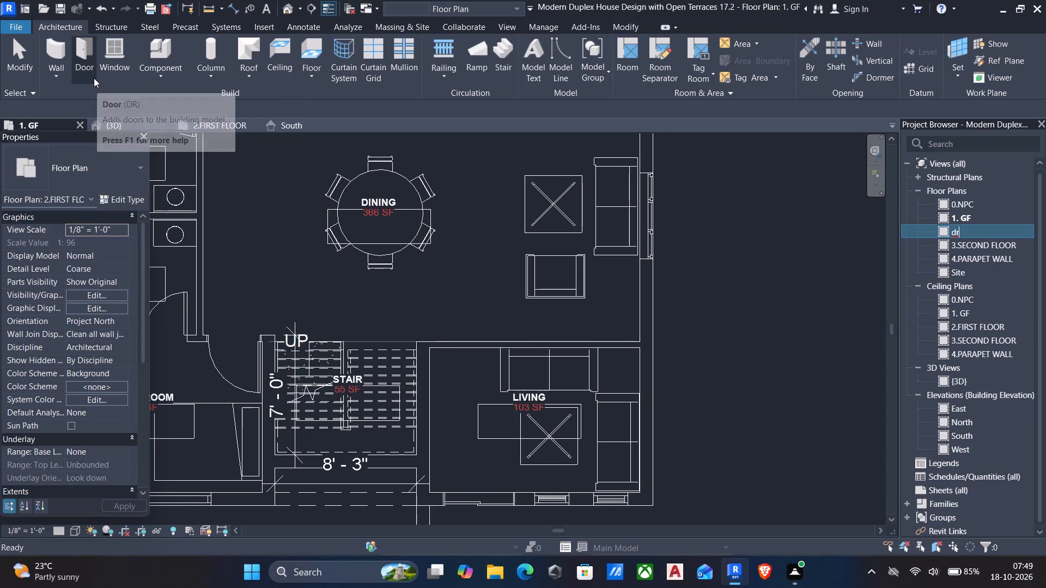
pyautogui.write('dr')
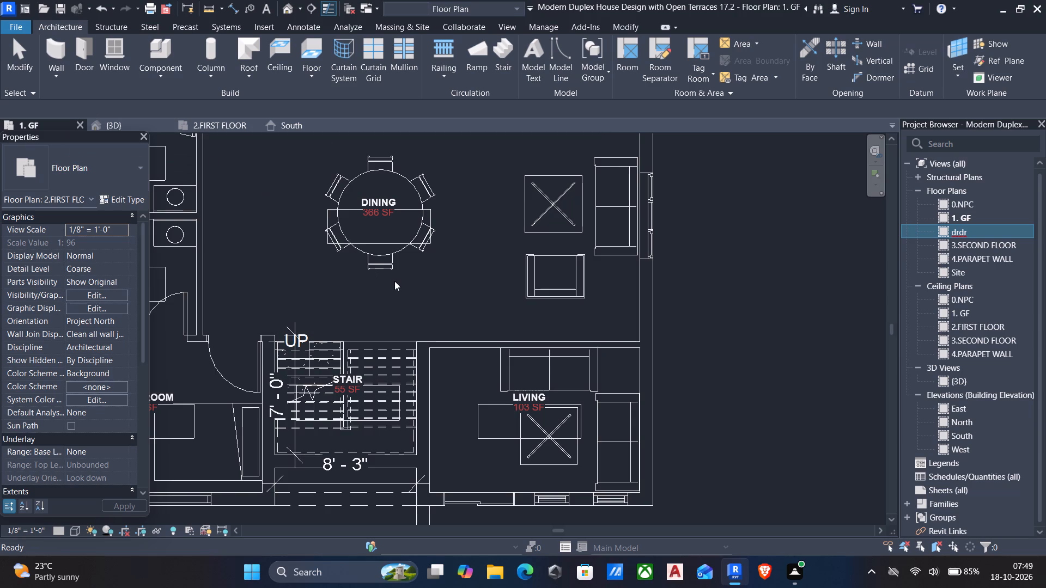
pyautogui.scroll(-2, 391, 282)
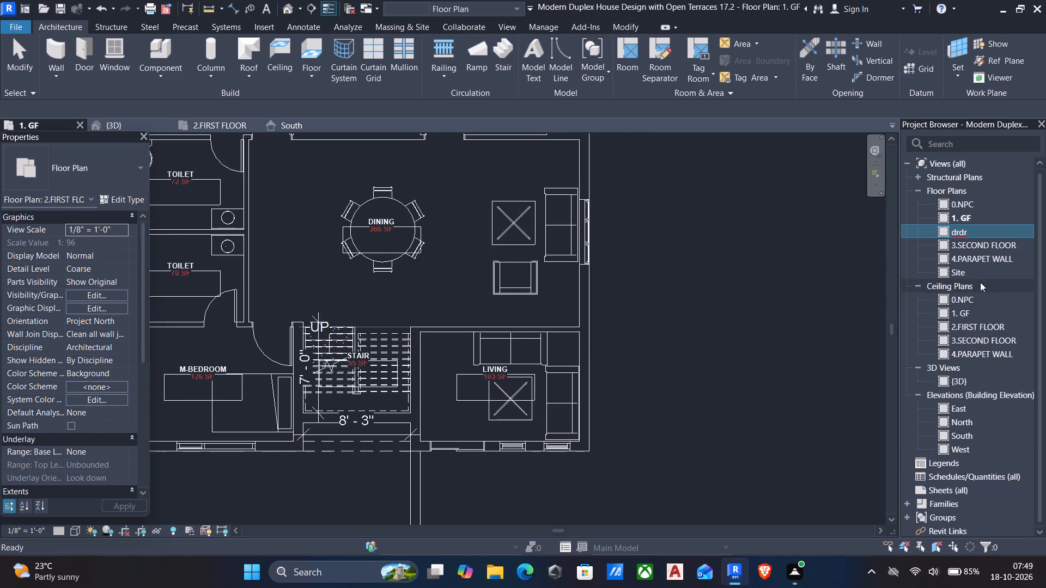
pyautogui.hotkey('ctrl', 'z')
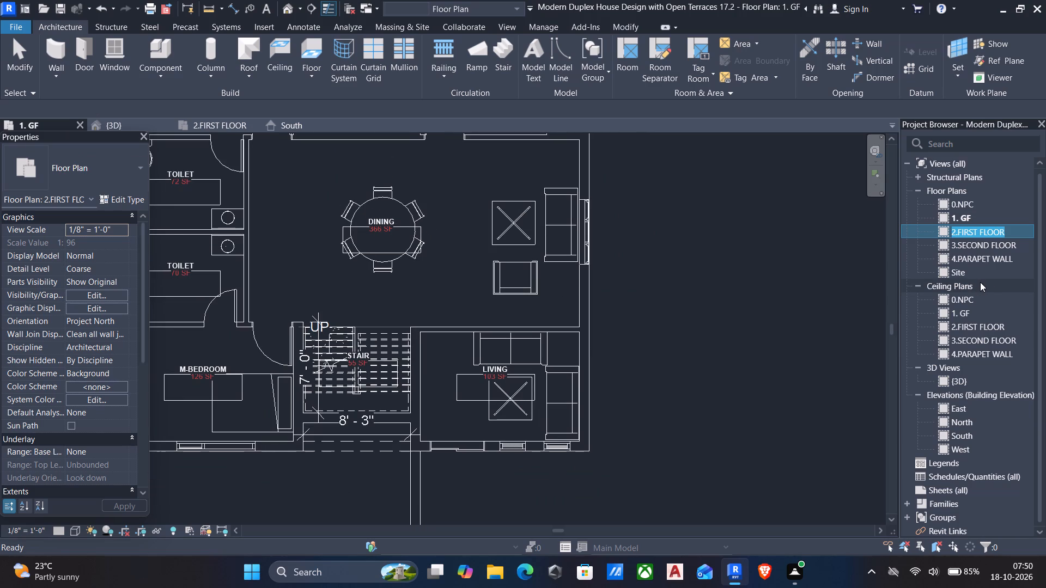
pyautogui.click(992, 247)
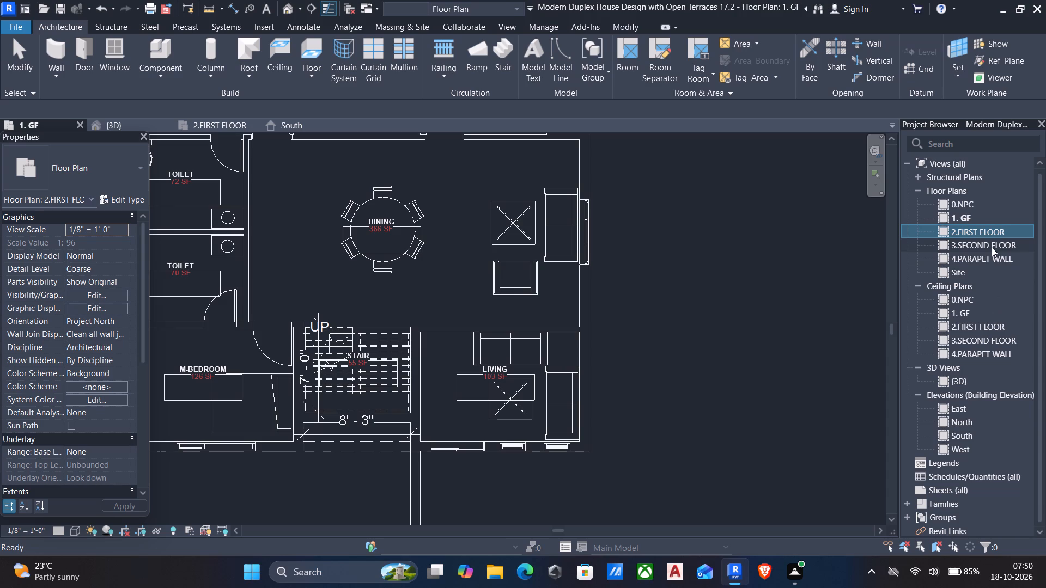
# On the 2.FIRST FLOOR plan, start a door placement near the stair with the Door-Interior-Double-Pocket-2_Panel-Wood 4' X7' type.
pyautogui.doubleClick(968, 235)
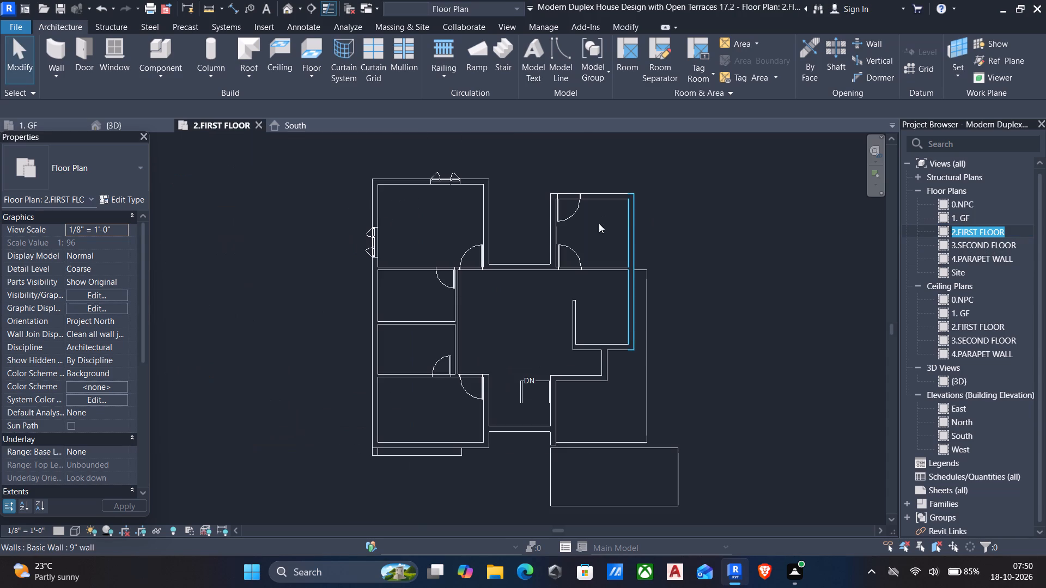
pyautogui.click(972, 259)
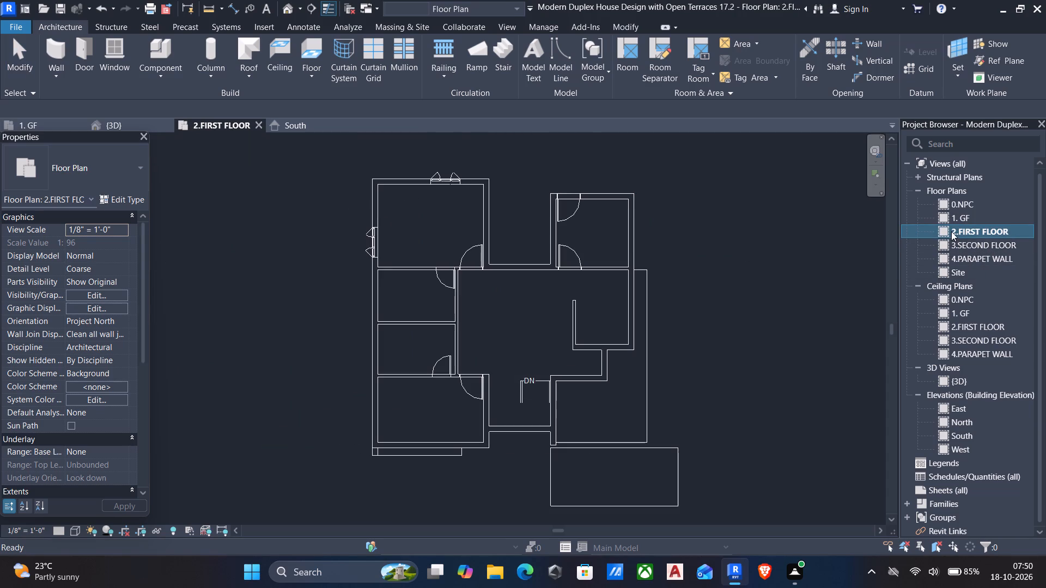
pyautogui.doubleClick(950, 231)
pyautogui.moveTo(759, 266); pyautogui.dragTo(740, 253, button='middle')
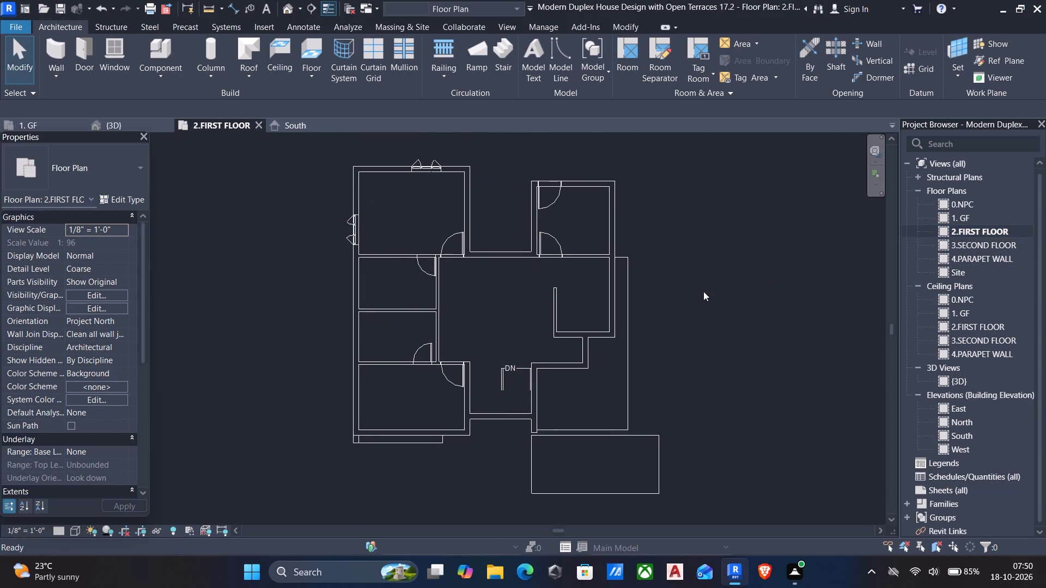
pyautogui.scroll(3, 507, 383)
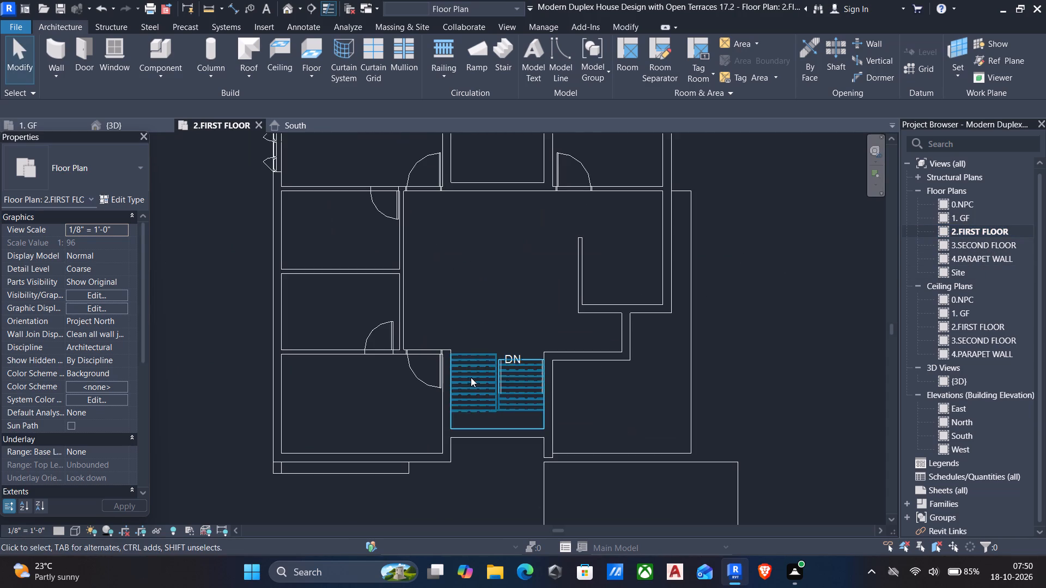
pyautogui.scroll(4, 482, 390)
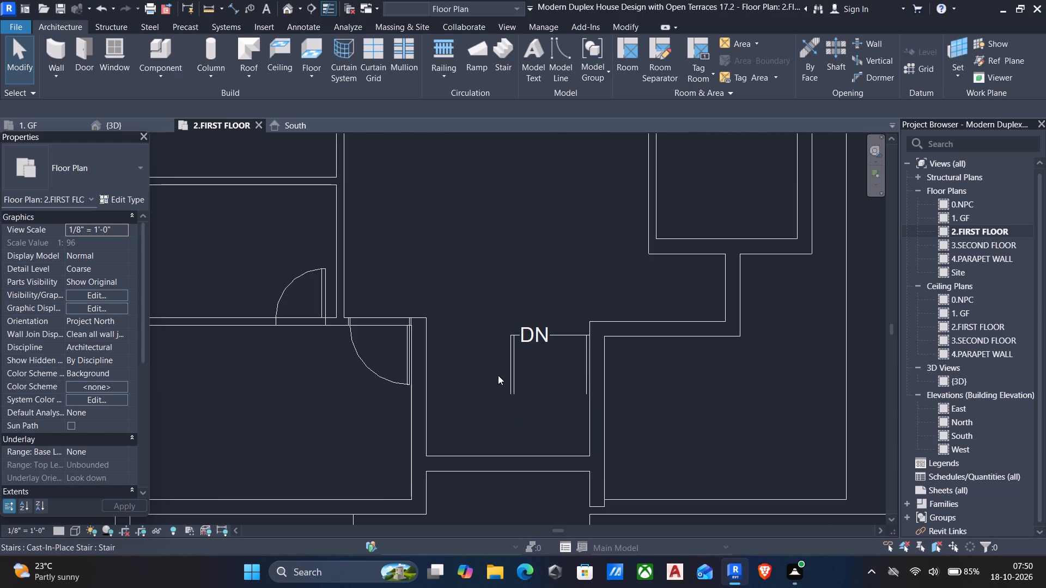
pyautogui.write('dr')
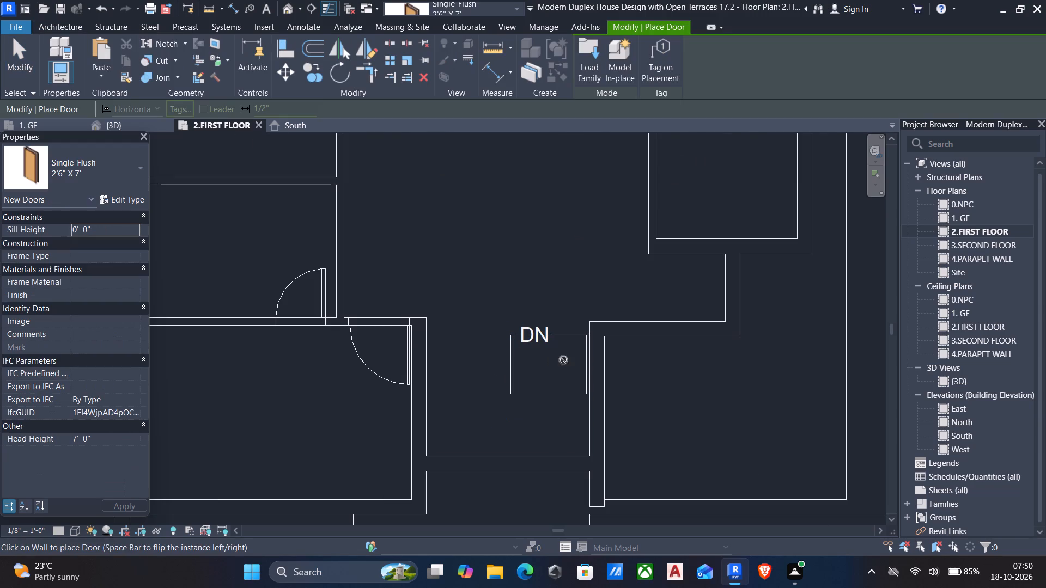
pyautogui.moveTo(568, 359); pyautogui.dragTo(435, 358, button='middle')
pyautogui.click(102, 169)
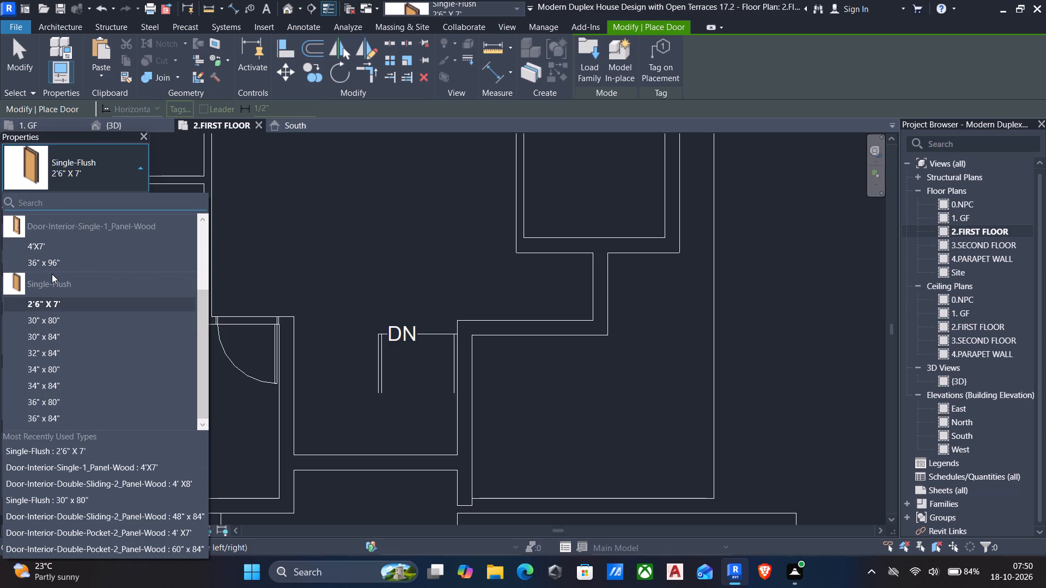
pyautogui.scroll(4, 52, 274)
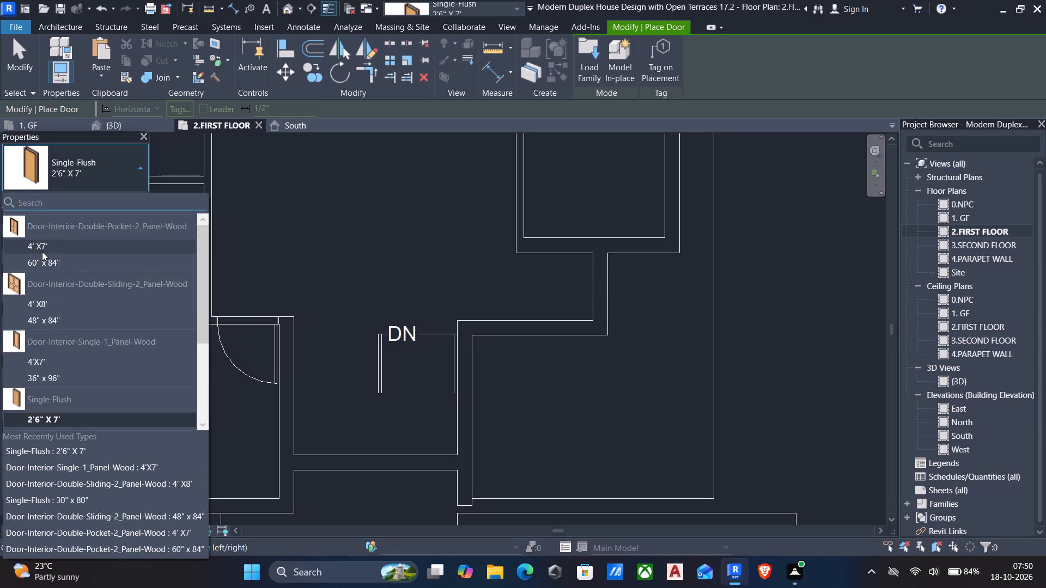
pyautogui.click(38, 244)
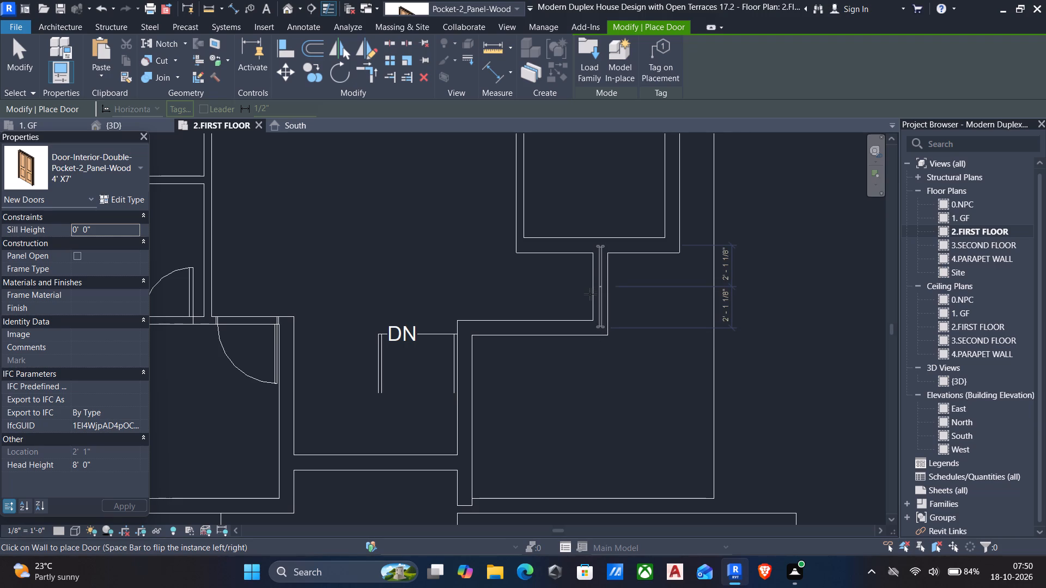
# Duplicate the double pocket door type as 3' x 7', with a width of 3' and a height of 7'.
pyautogui.click(119, 199)
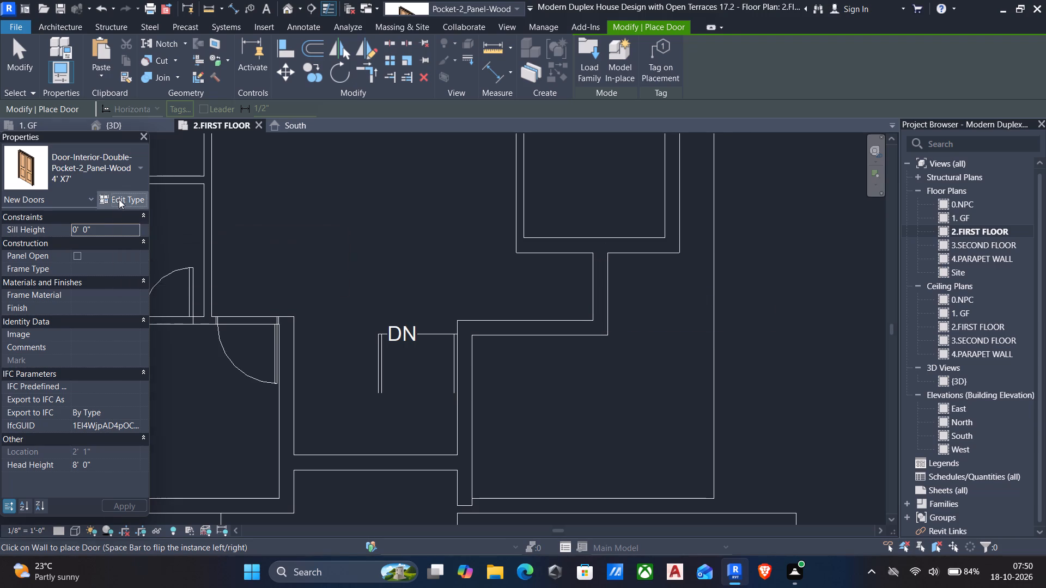
pyautogui.click(869, 116)
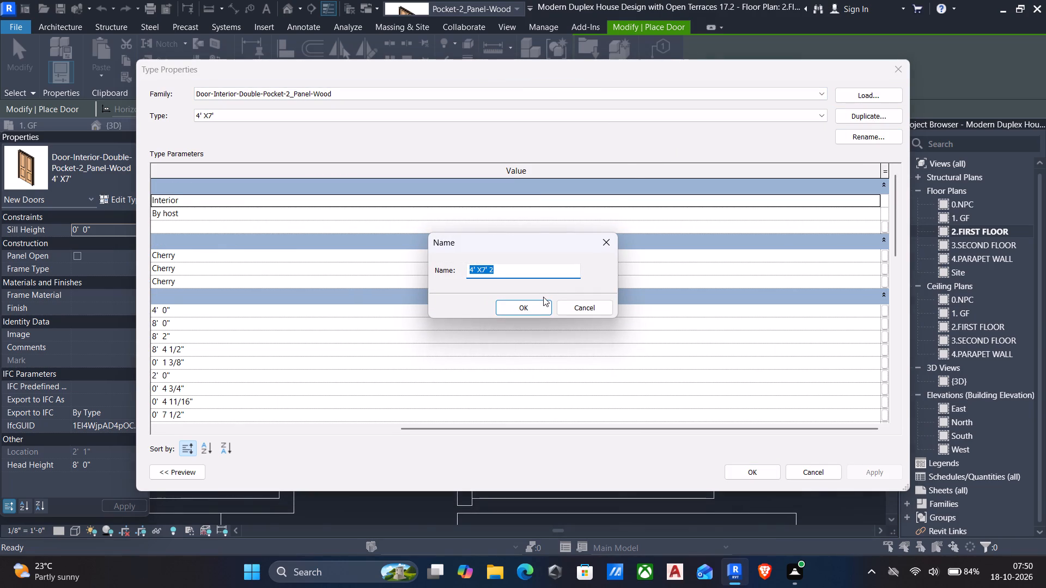
pyautogui.press('BackSpace')
pyautogui.write("3'")
pyautogui.press('space')
pyautogui.write("x 7'")
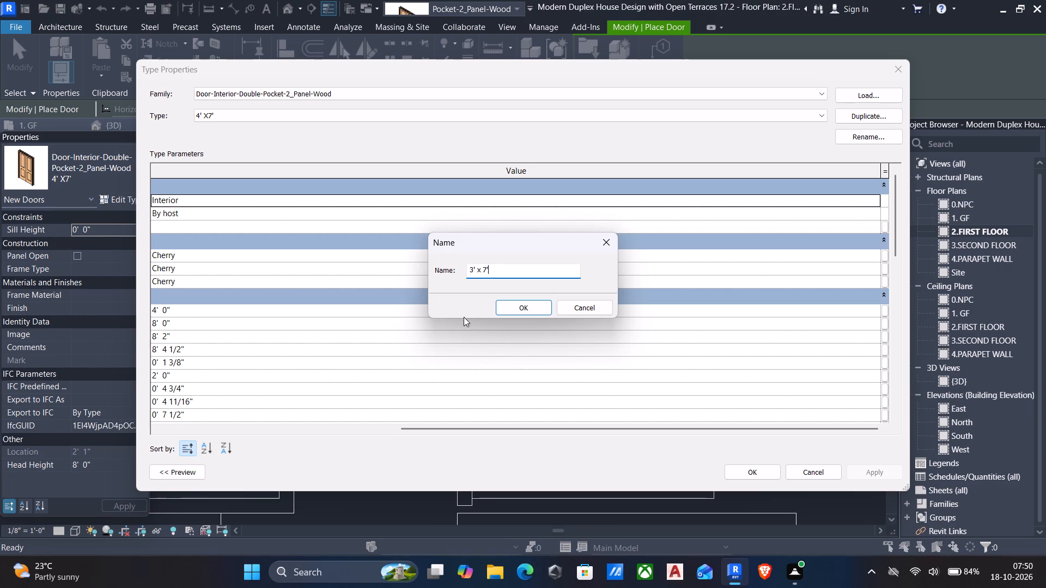
pyautogui.click(501, 306)
pyautogui.click(184, 314)
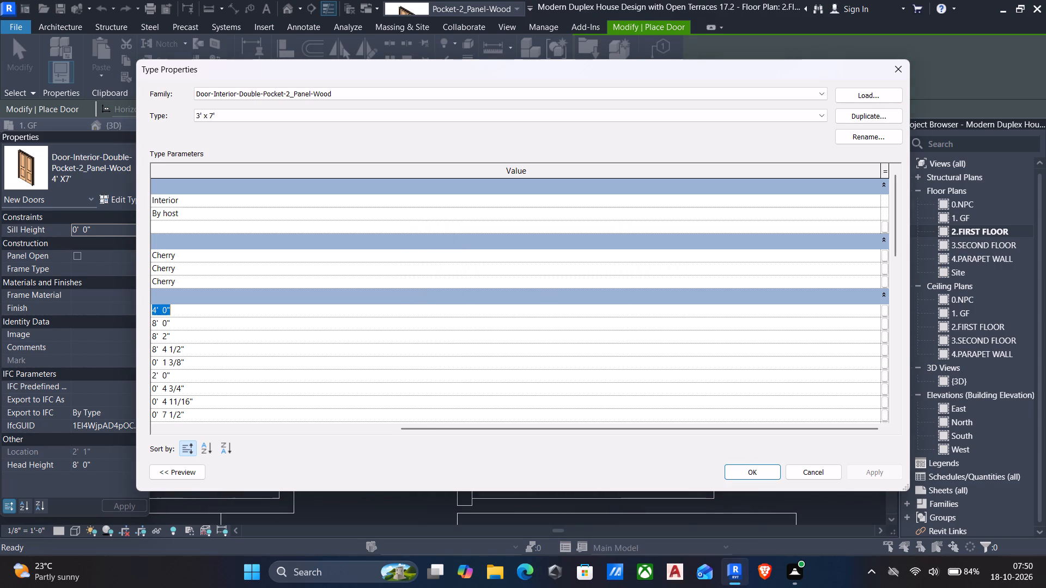
pyautogui.press('3')
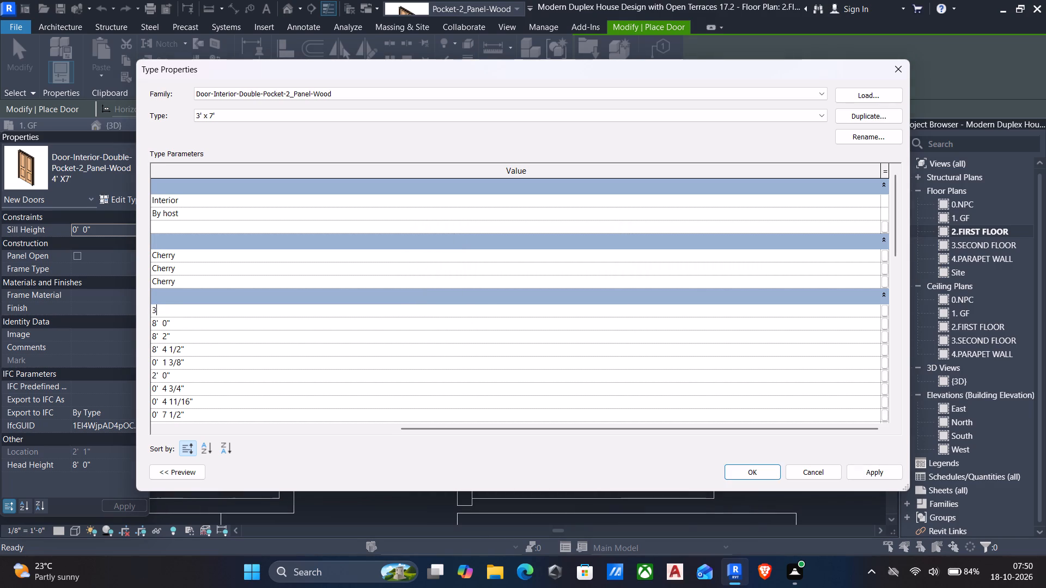
pyautogui.press("'")
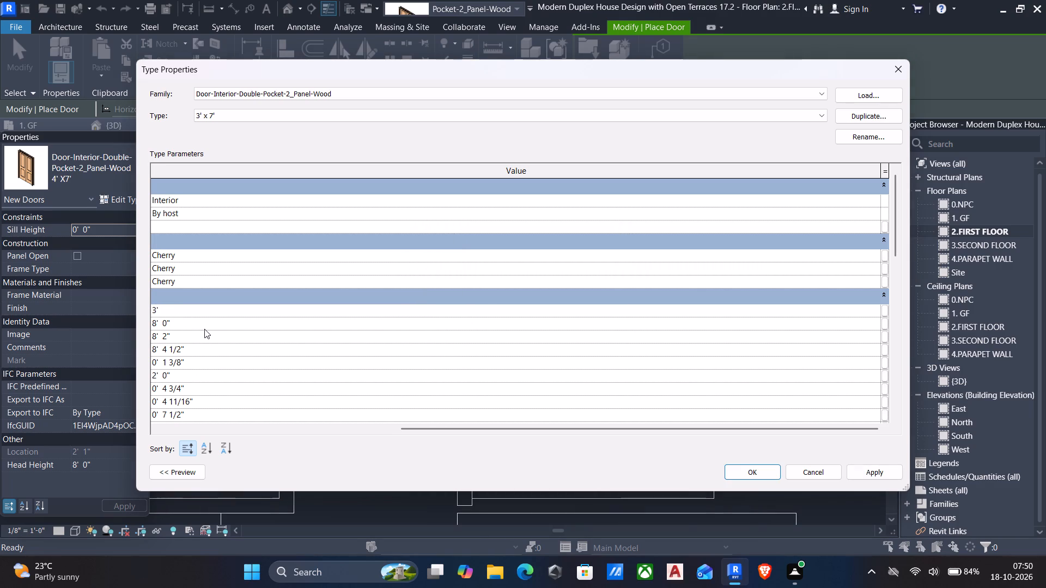
pyautogui.click(204, 329)
pyautogui.write("7'")
pyautogui.click(876, 471)
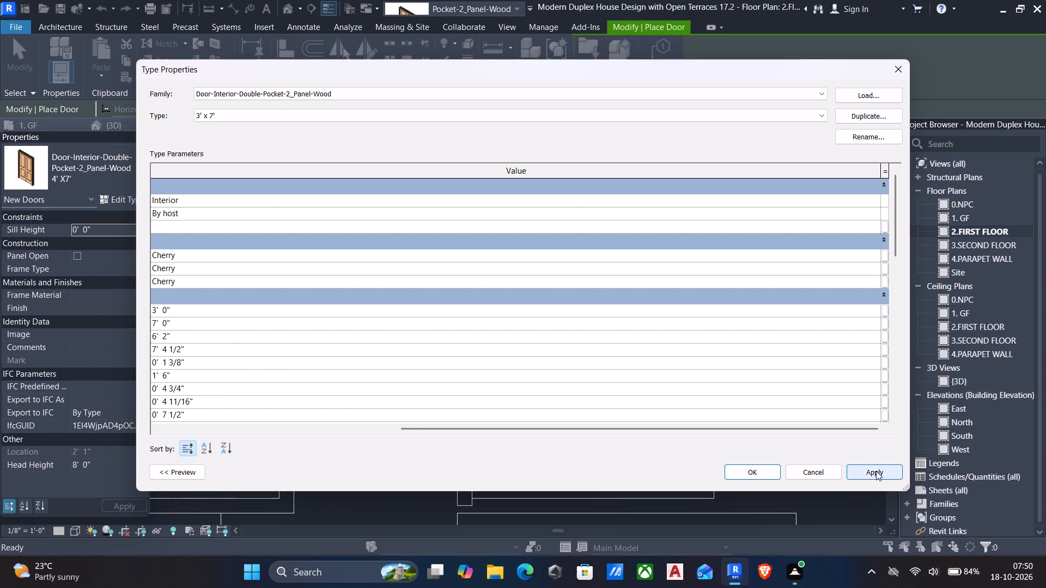
pyautogui.click(767, 470)
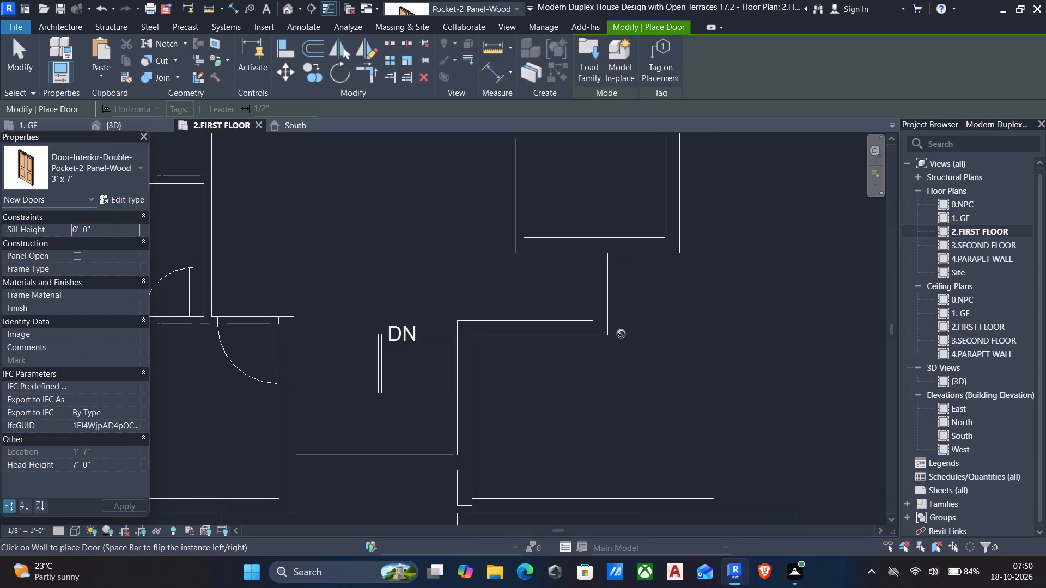
# Place a 3' x 7' double pocket door midway along the short wall east of the stair, 2' 1 1/8" from each end.
pyautogui.click(606, 292)
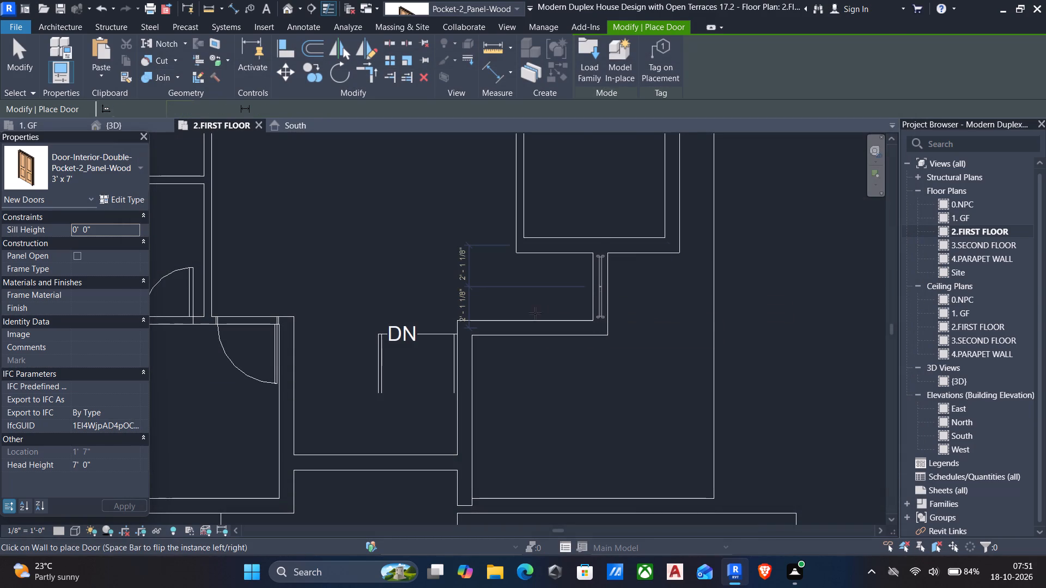
pyautogui.press('Escape')
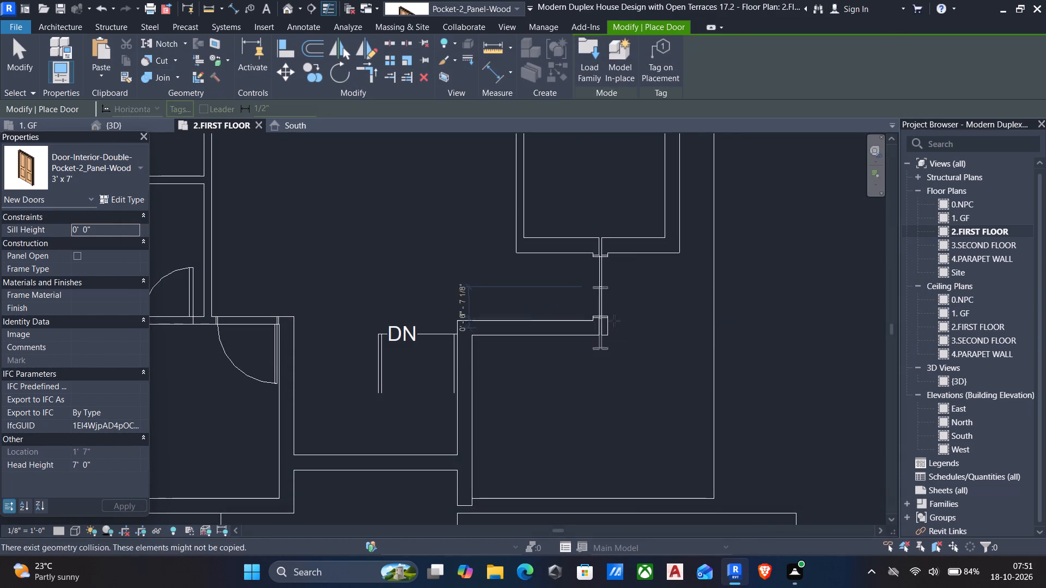
pyautogui.scroll(-3, 615, 321)
pyautogui.press('Escape')
pyautogui.moveTo(577, 274); pyautogui.dragTo(492, 144, button='middle')
pyautogui.scroll(-2, 487, 152)
pyautogui.moveTo(501, 256); pyautogui.dragTo(463, 304, button='middle')
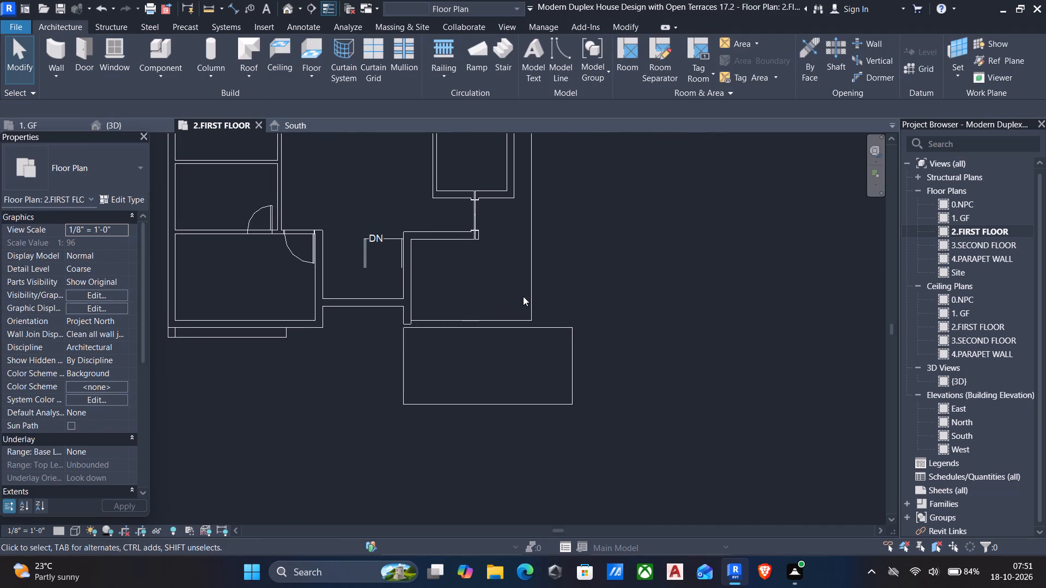
pyautogui.moveTo(524, 321); pyautogui.dragTo(514, 325, button='middle')
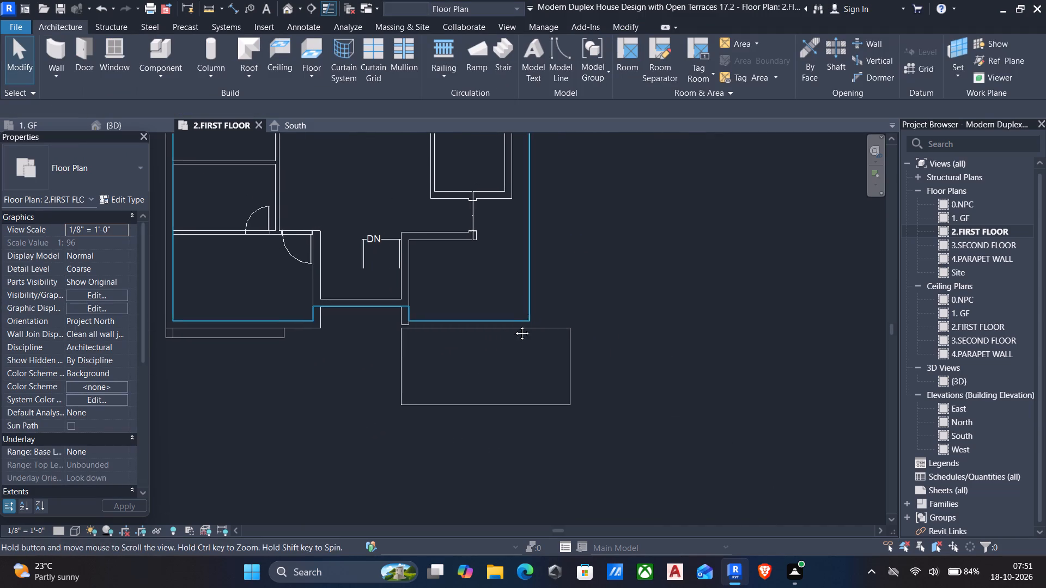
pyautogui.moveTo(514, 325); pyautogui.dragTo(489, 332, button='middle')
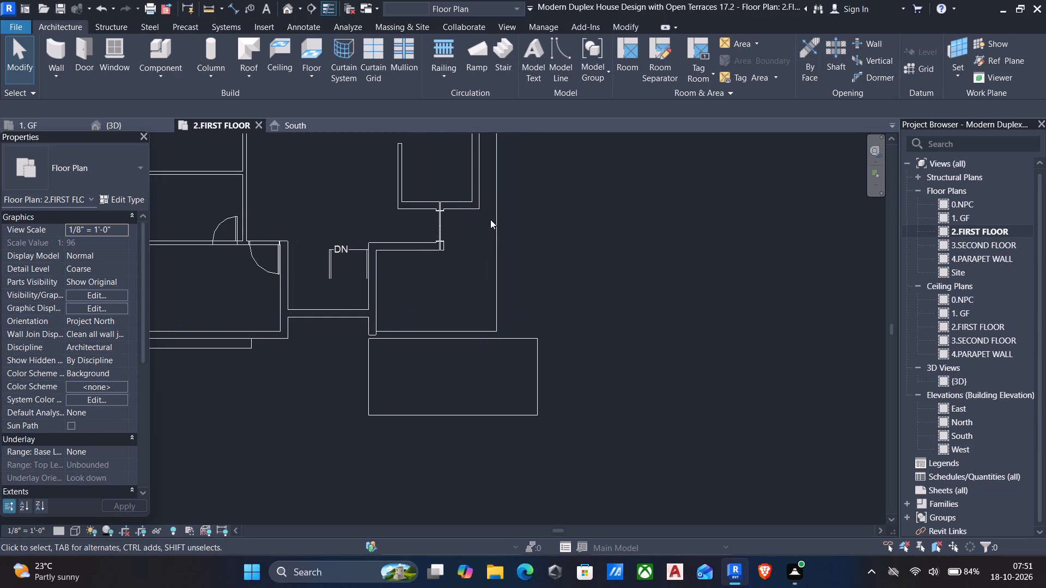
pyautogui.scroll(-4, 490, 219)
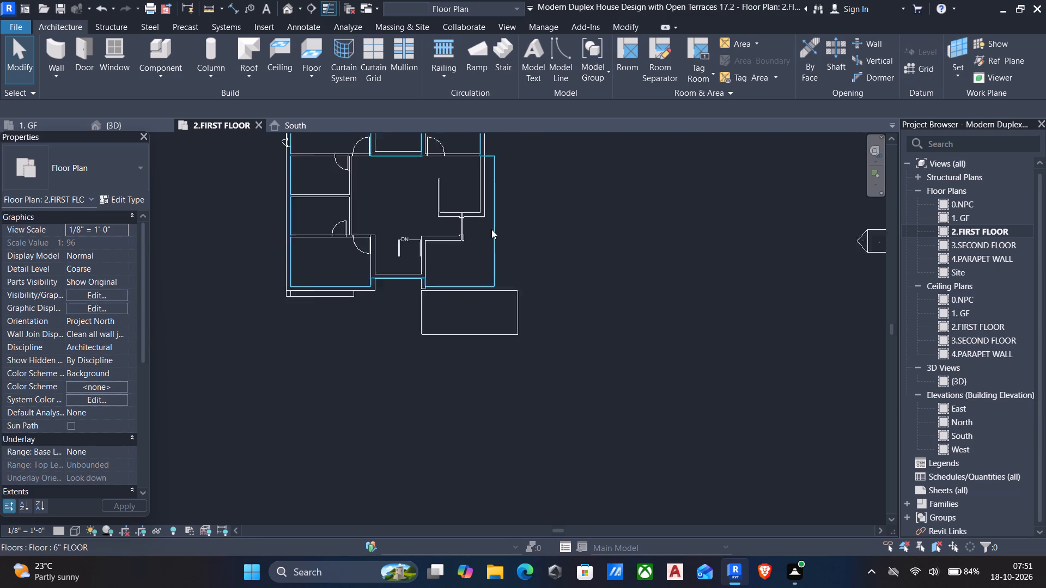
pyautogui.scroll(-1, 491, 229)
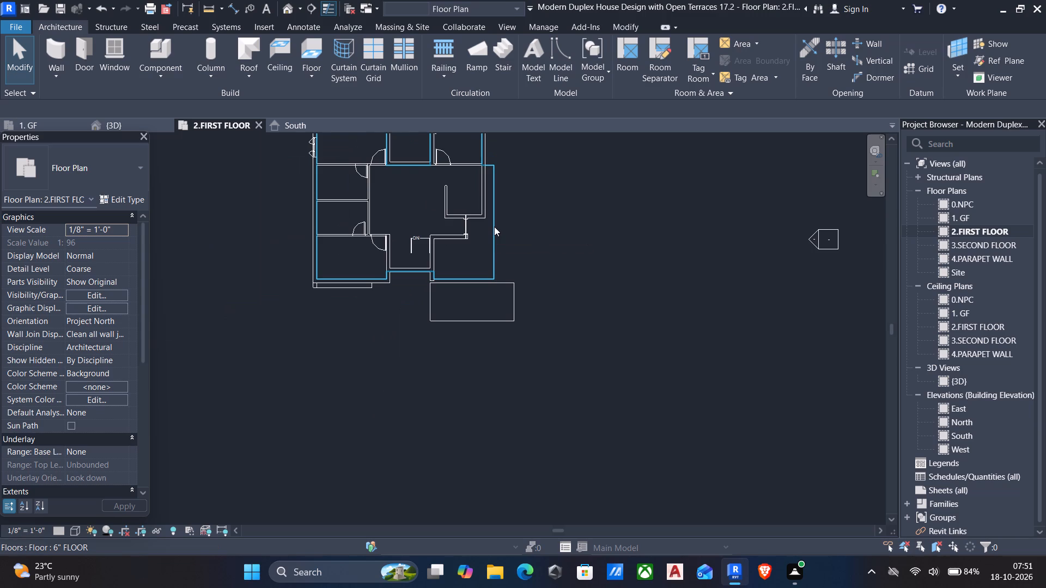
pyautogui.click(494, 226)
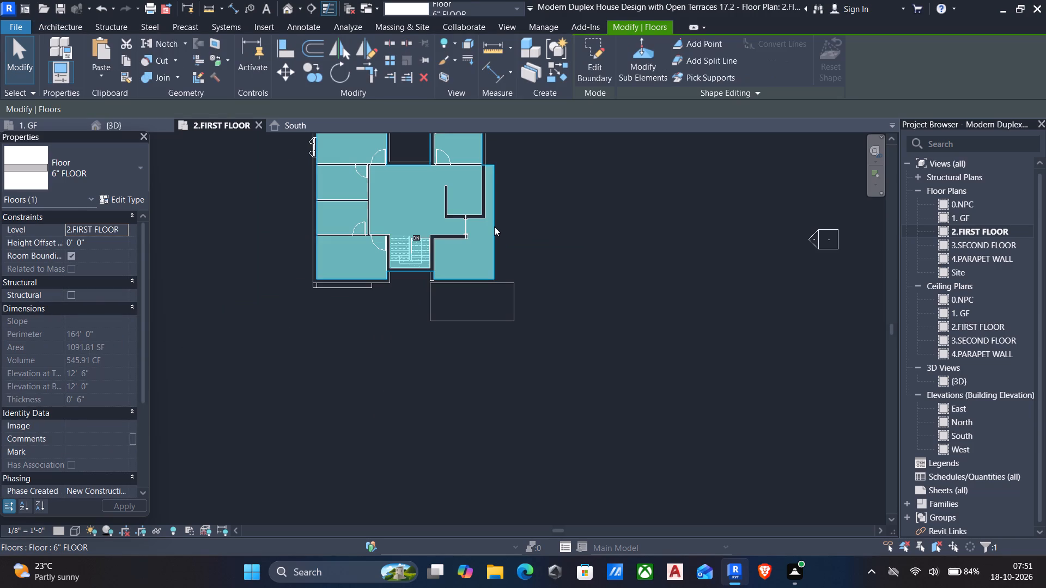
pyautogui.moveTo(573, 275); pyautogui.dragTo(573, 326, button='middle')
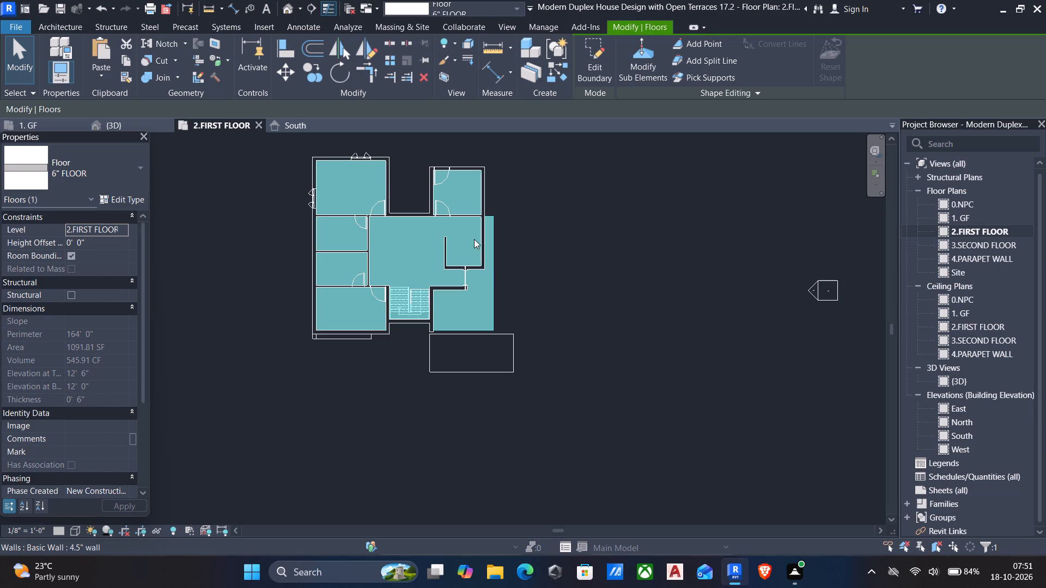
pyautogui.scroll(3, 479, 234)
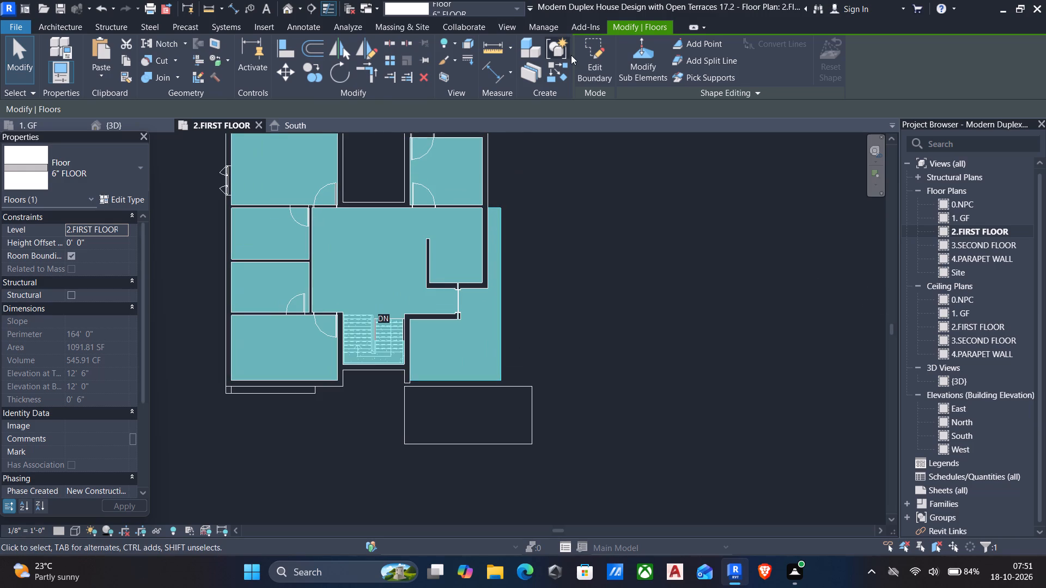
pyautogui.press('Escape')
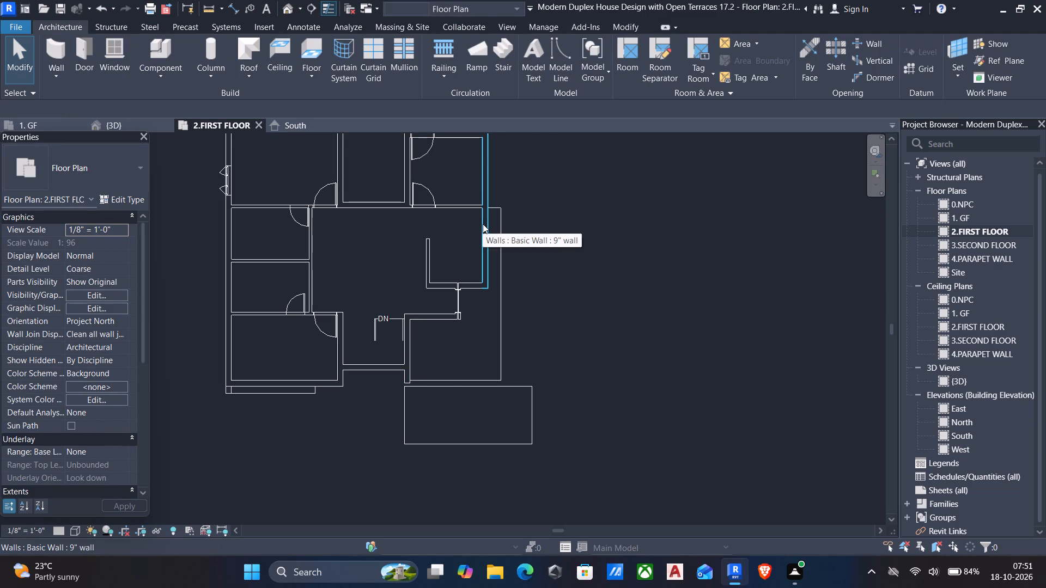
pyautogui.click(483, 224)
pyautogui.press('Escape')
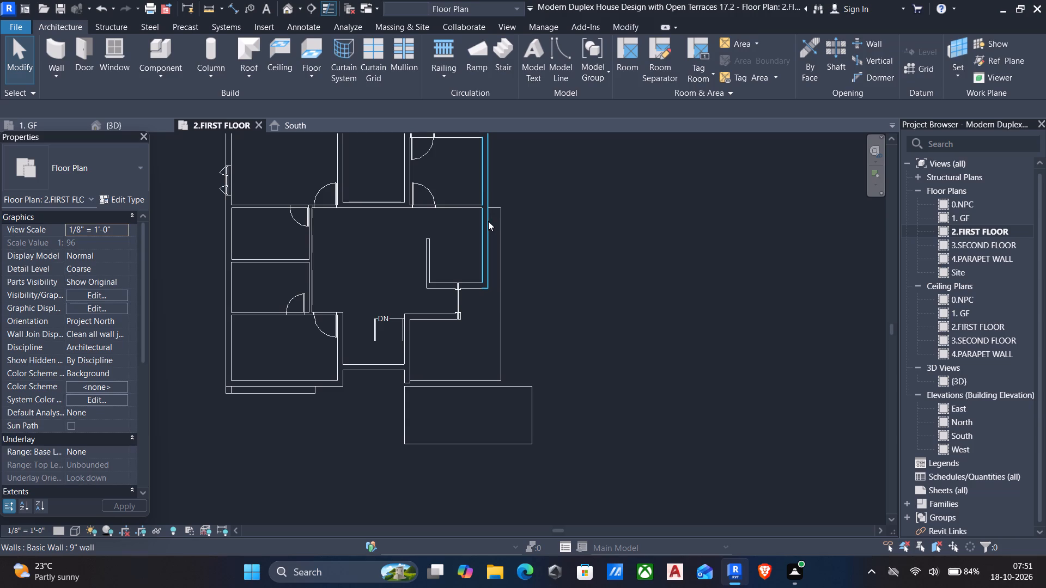
# Draw a 1' 9" long 9" wall, Finish Face: Exterior location line, from the east wall to the floor slab's northeast corner, thickness outside the slab.
pyautogui.click(488, 221)
pyautogui.write('cs')
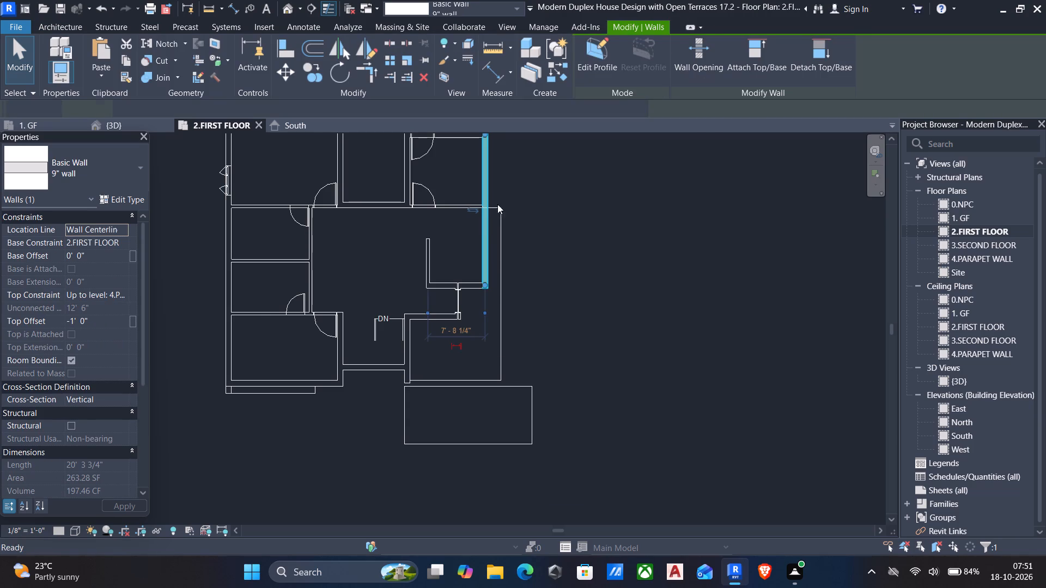
pyautogui.scroll(9, 499, 201)
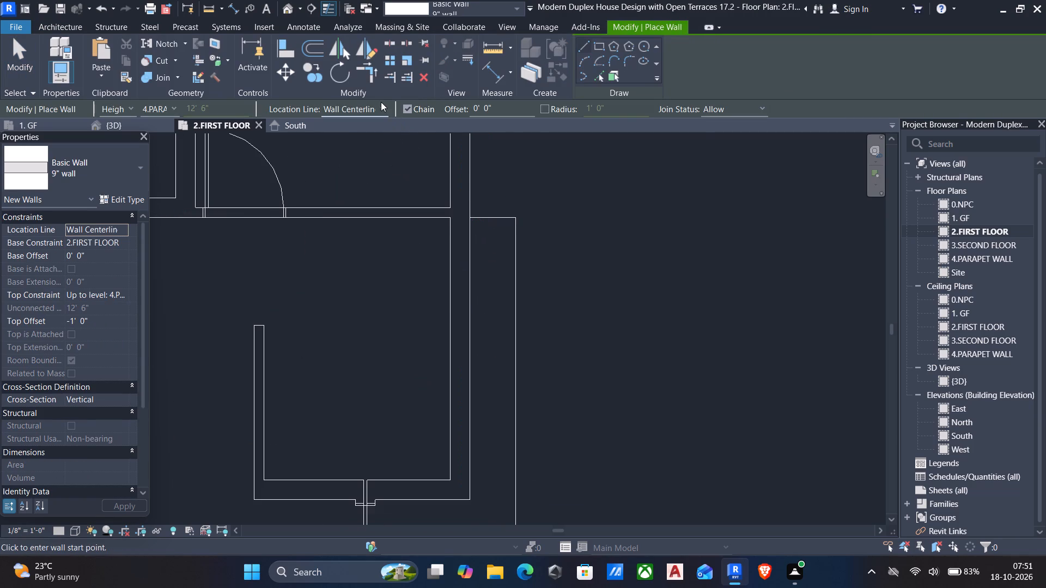
pyautogui.click(381, 102)
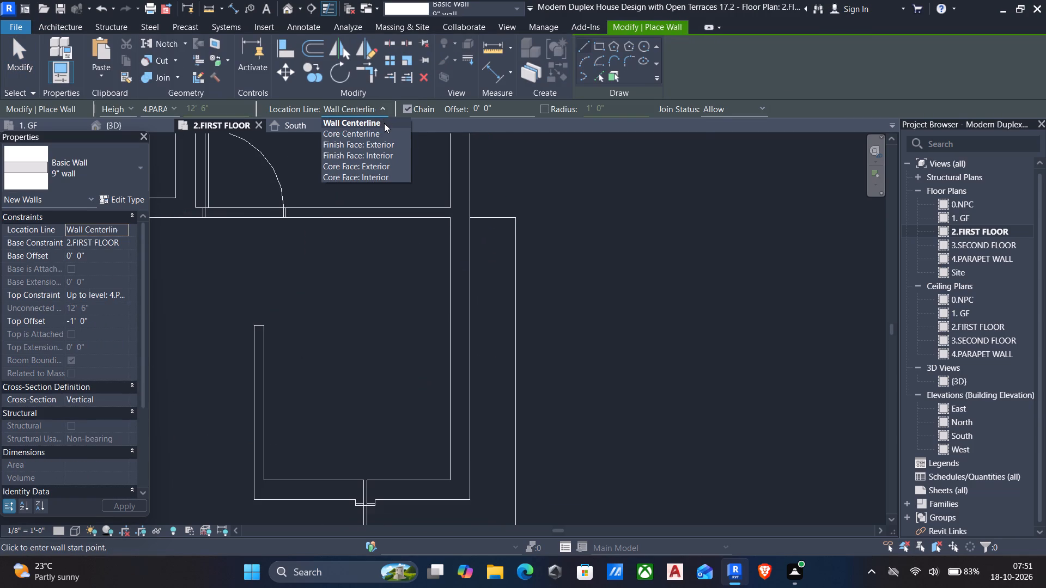
pyautogui.click(385, 145)
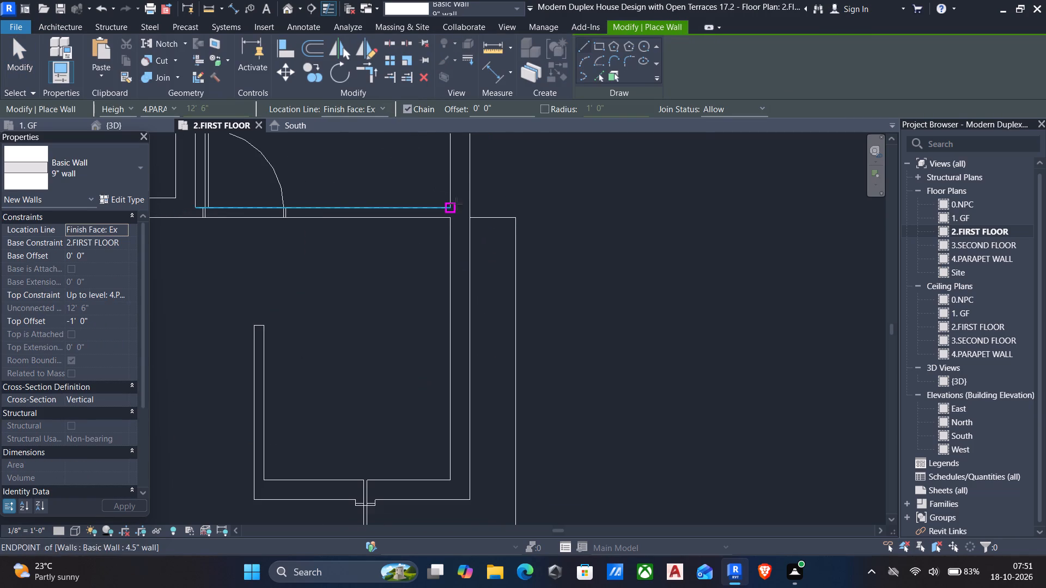
pyautogui.click(468, 217)
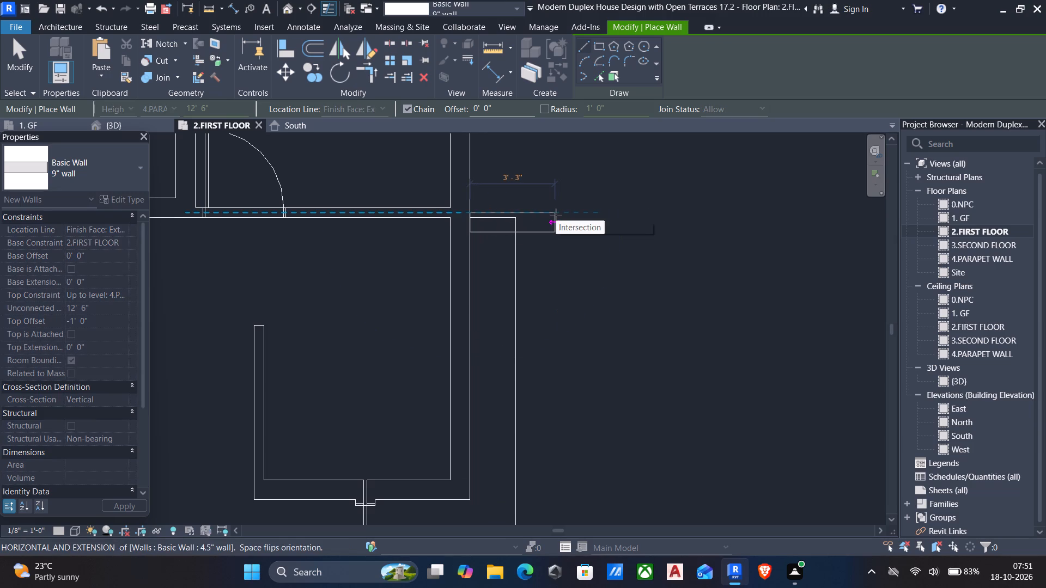
pyautogui.press('Escape')
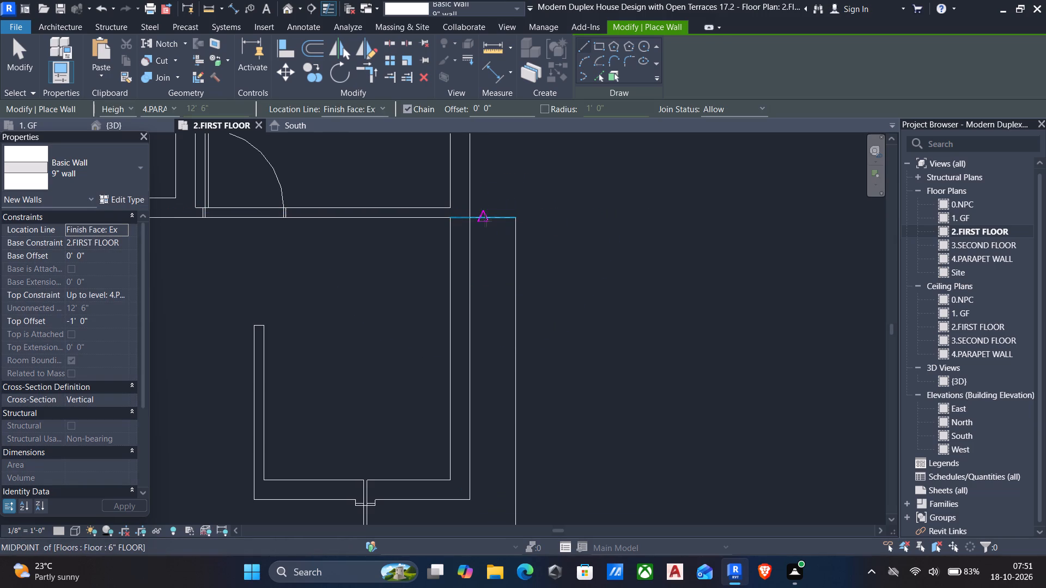
pyautogui.click(471, 213)
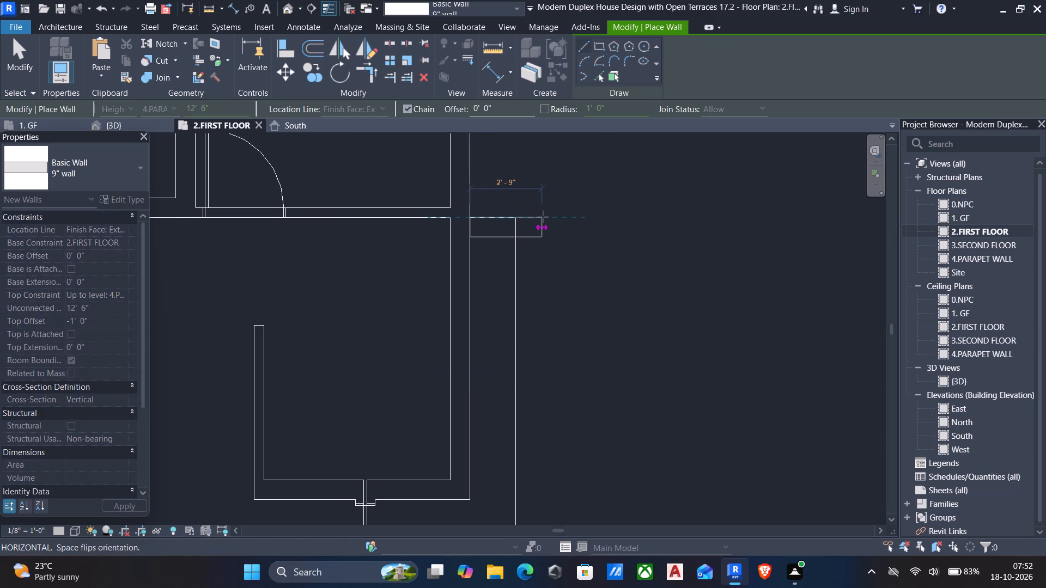
pyautogui.press('space')
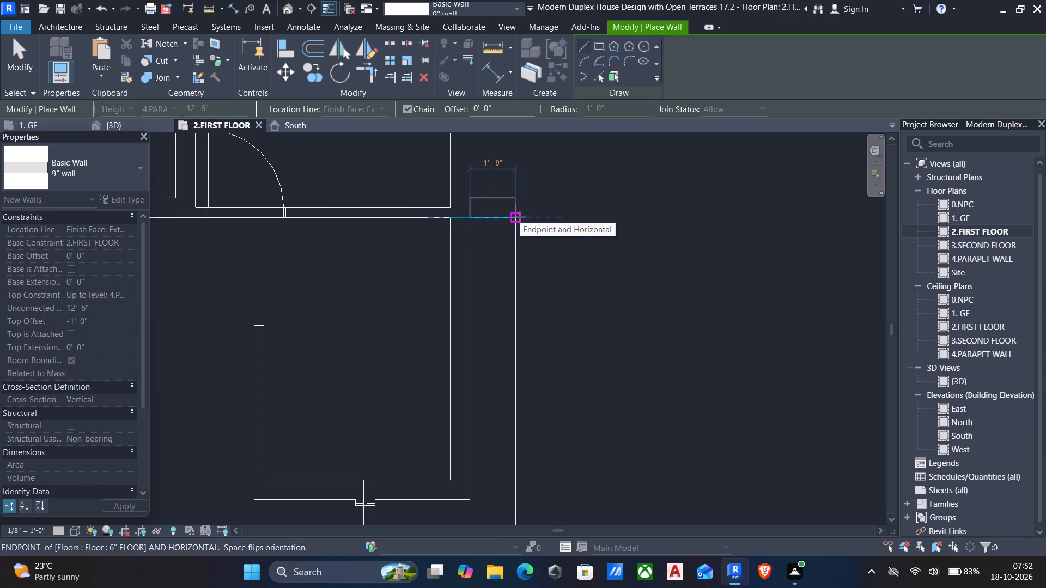
pyautogui.click(520, 217)
# Continue the 9" wall 10' 9 3/4" south along the slab's east edge, level with the south face of the existing room wall.
pyautogui.moveTo(499, 411); pyautogui.dragTo(521, 285, button='middle')
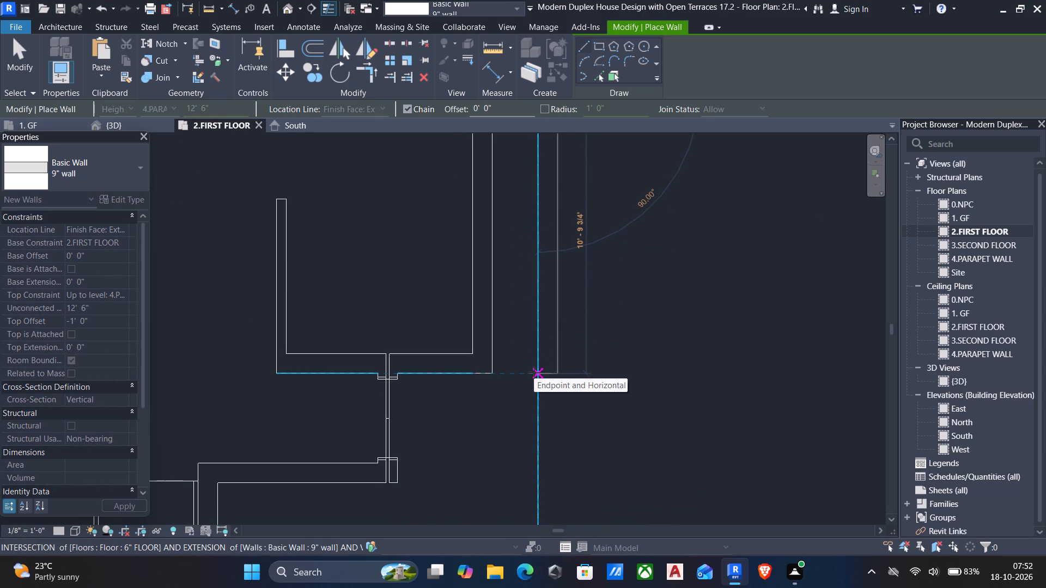
pyautogui.click(534, 372)
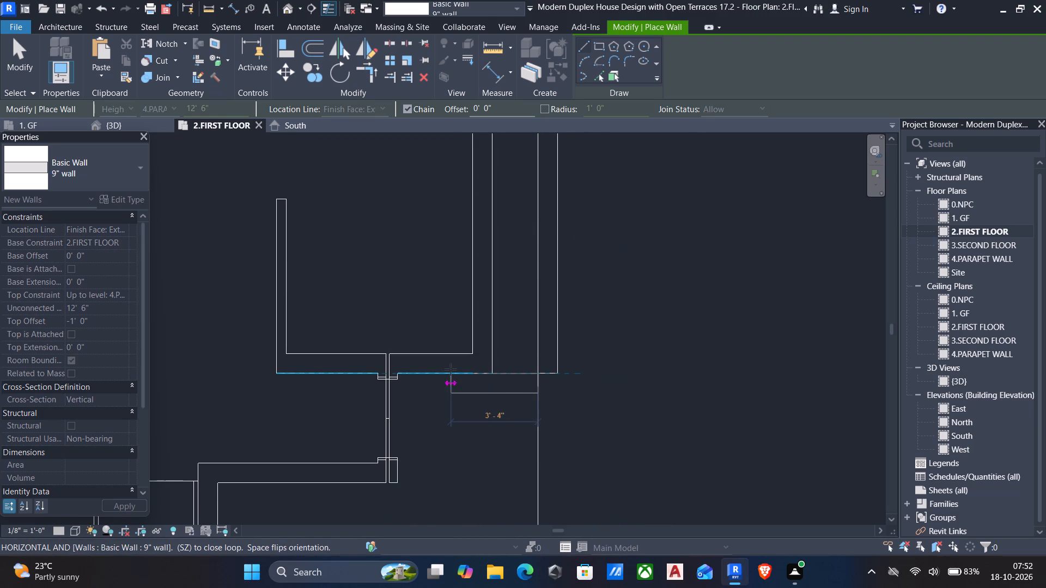
pyautogui.press('space')
pyautogui.press('Escape')
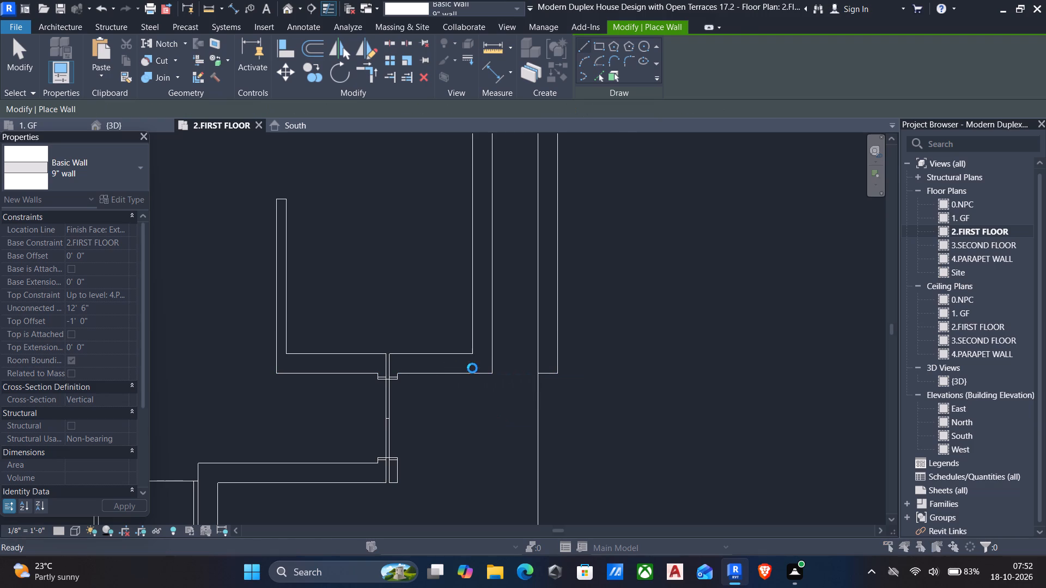
pyautogui.click(605, 336)
pyautogui.moveTo(583, 367); pyautogui.dragTo(573, 369, button='middle')
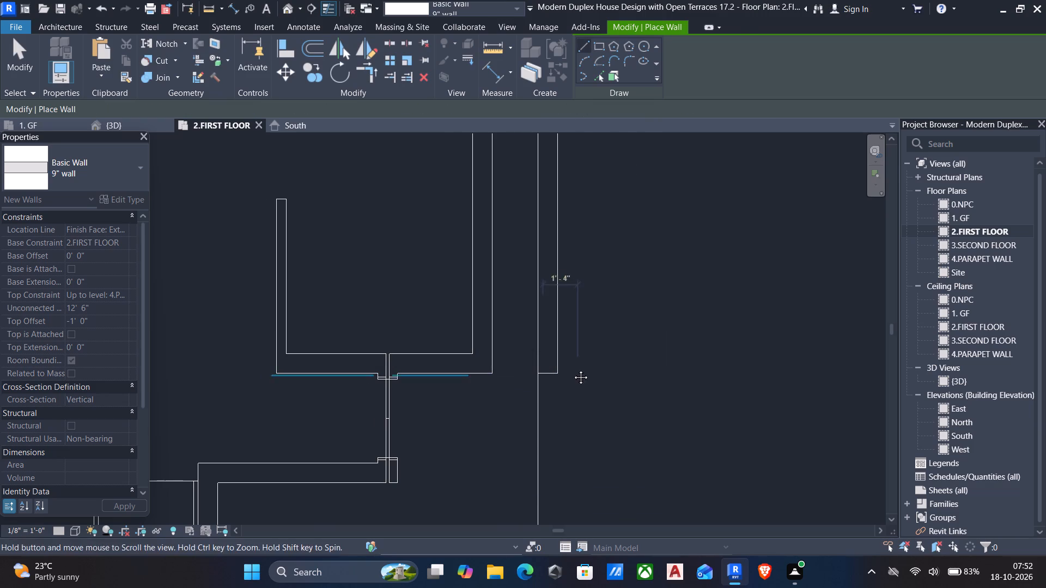
pyautogui.moveTo(573, 369); pyautogui.dragTo(534, 343, button='middle')
pyautogui.scroll(-3, 552, 358)
pyautogui.press('Escape')
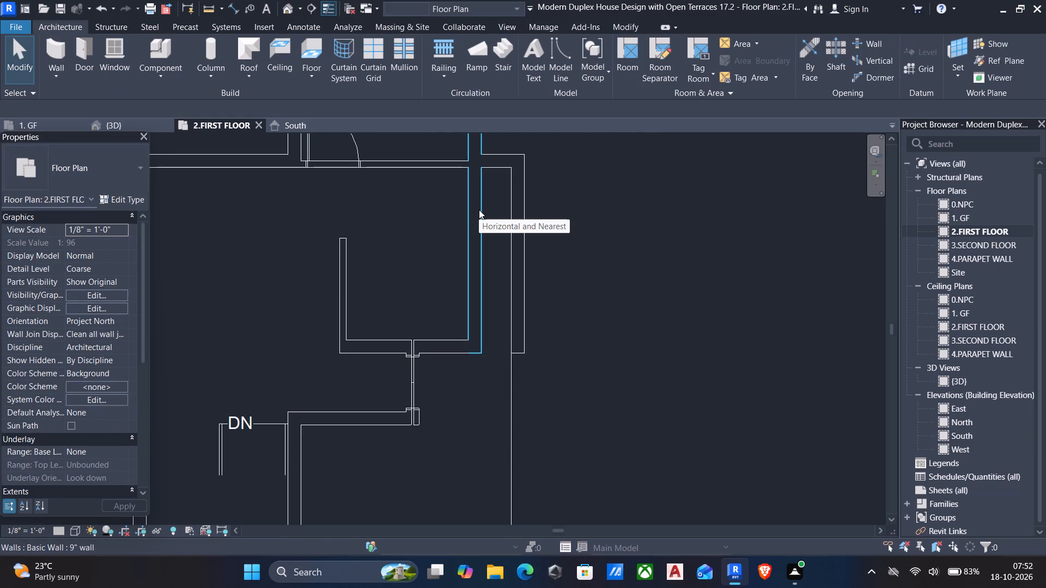
# Split the old 9" east wall about 2' 1 1/2" south of the 4.5" partition.
pyautogui.press('s')
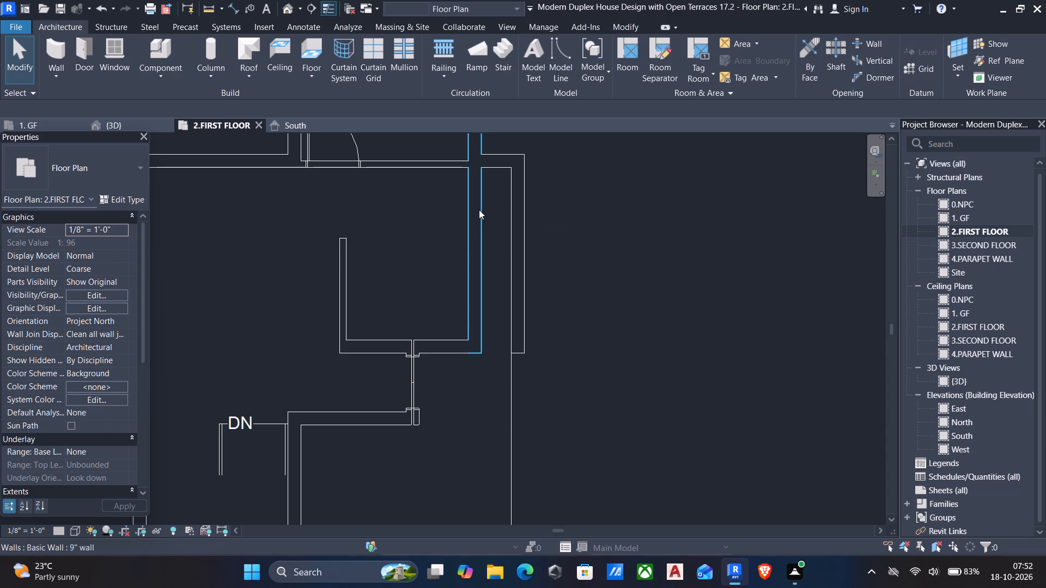
pyautogui.press('l')
pyautogui.click(479, 199)
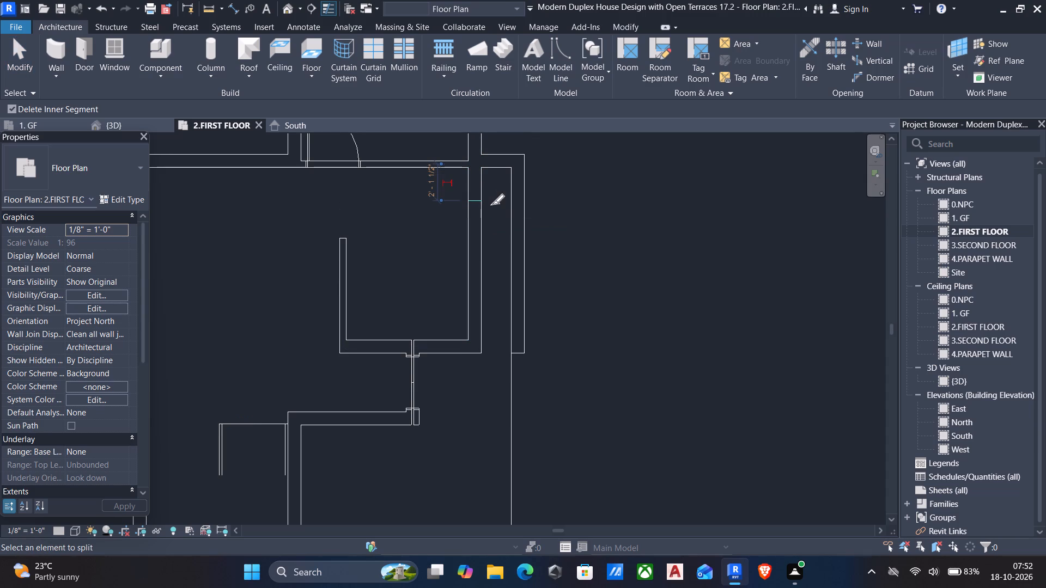
pyautogui.press('Escape')
pyautogui.moveTo(493, 215); pyautogui.dragTo(482, 248, button='middle')
pyautogui.press('Escape')
# Trim the upper part of the split east wall to a corner with the new short 9" wall.
pyautogui.write('tr')
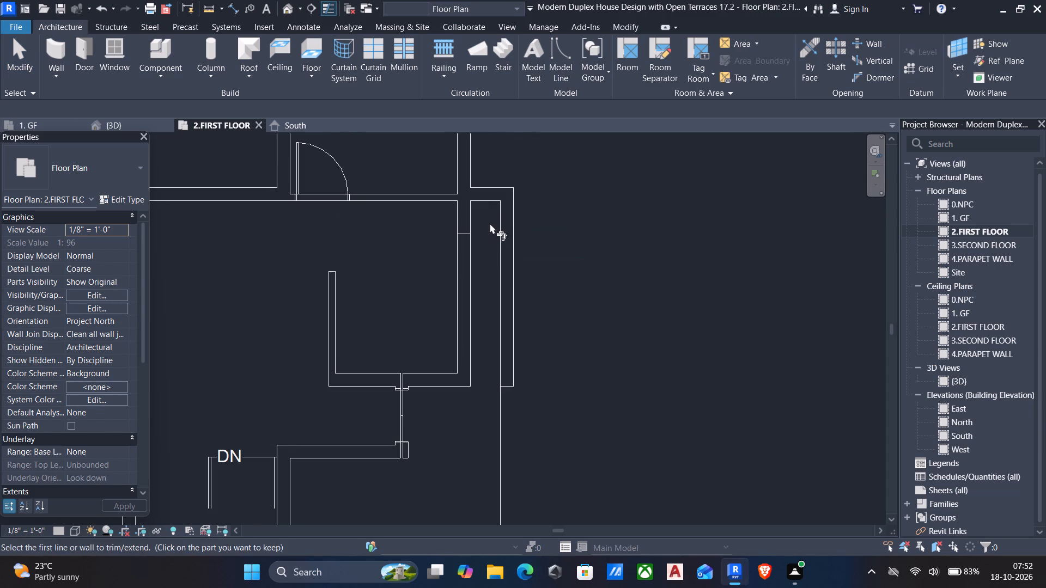
pyautogui.moveTo(490, 226); pyautogui.dragTo(490, 299, button='middle')
pyautogui.click(467, 204)
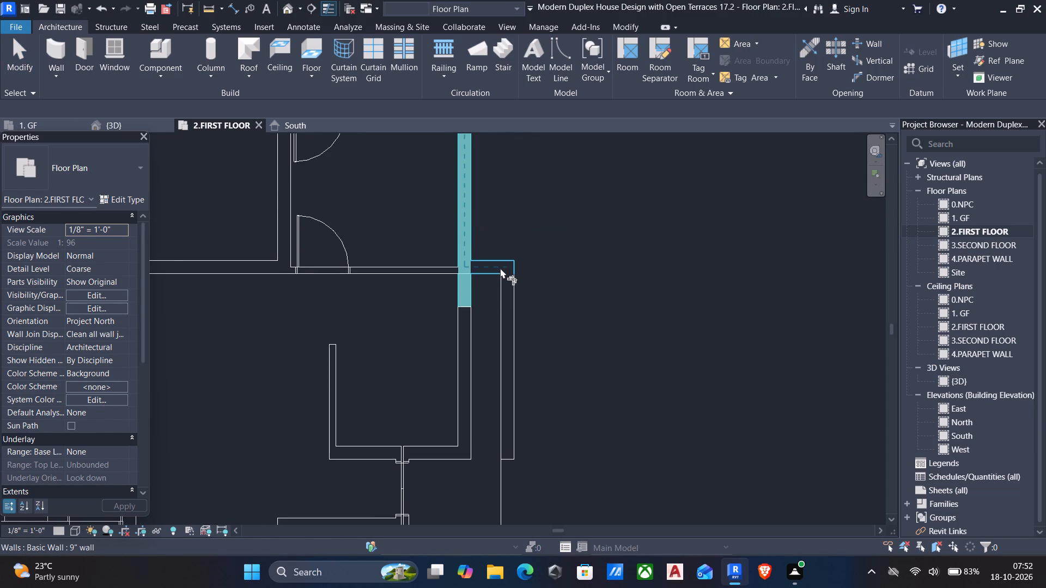
pyautogui.click(500, 267)
pyautogui.moveTo(579, 336); pyautogui.dragTo(577, 315, button='middle')
pyautogui.scroll(-2, 581, 305)
pyautogui.press('Escape')
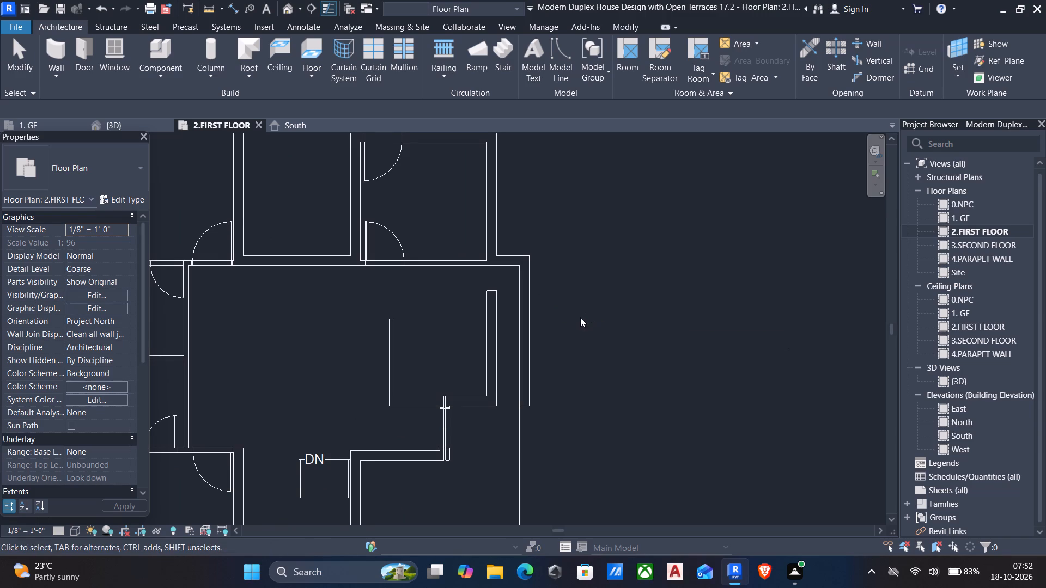
# Delete the leftover lower segment of the split 9" east wall inside the enlarged room.
pyautogui.middleClick(573, 334)
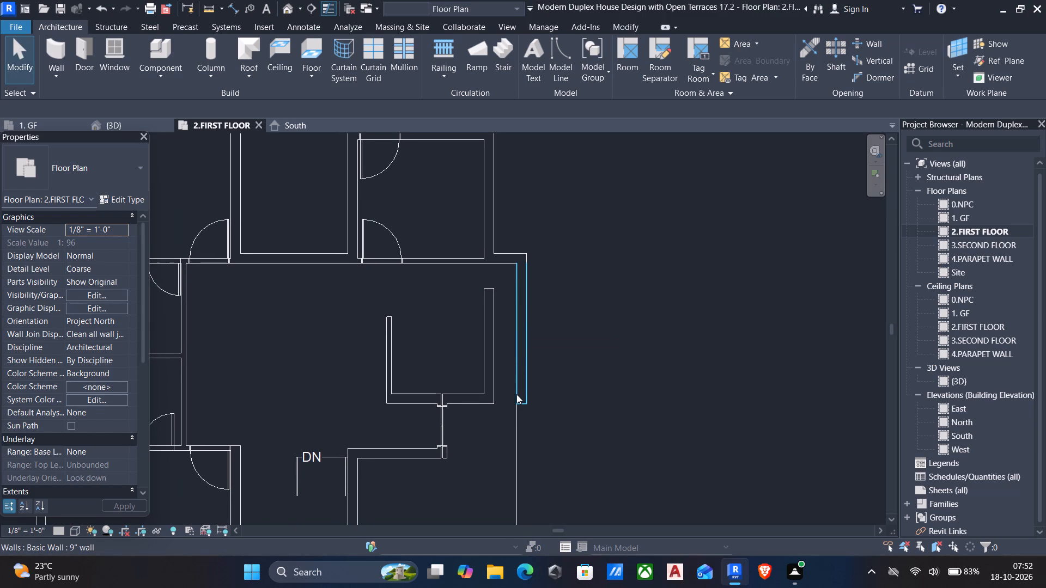
pyautogui.moveTo(503, 405); pyautogui.dragTo(503, 403, button='middle')
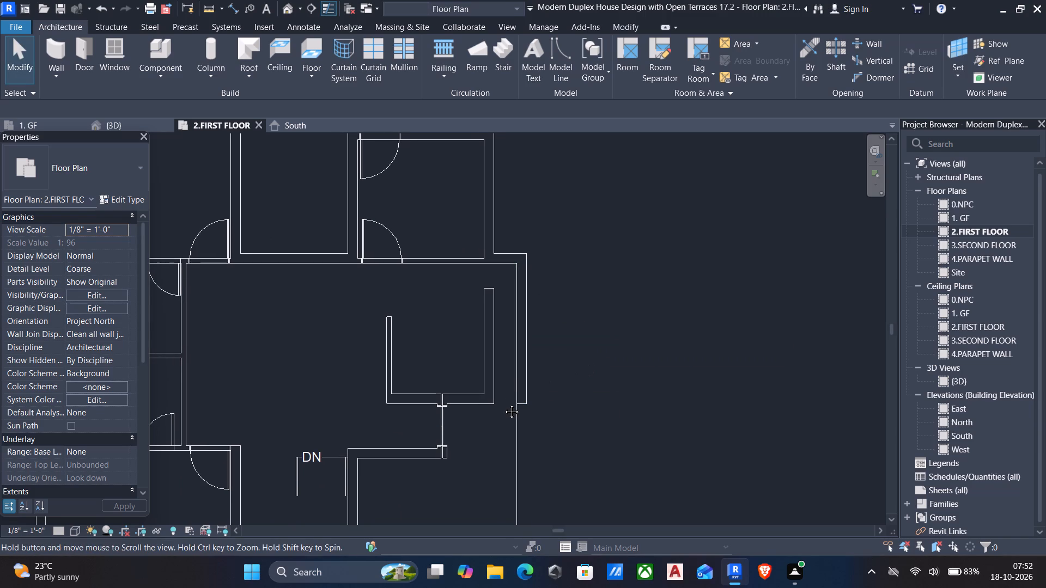
pyautogui.moveTo(503, 403); pyautogui.dragTo(510, 351, button='middle')
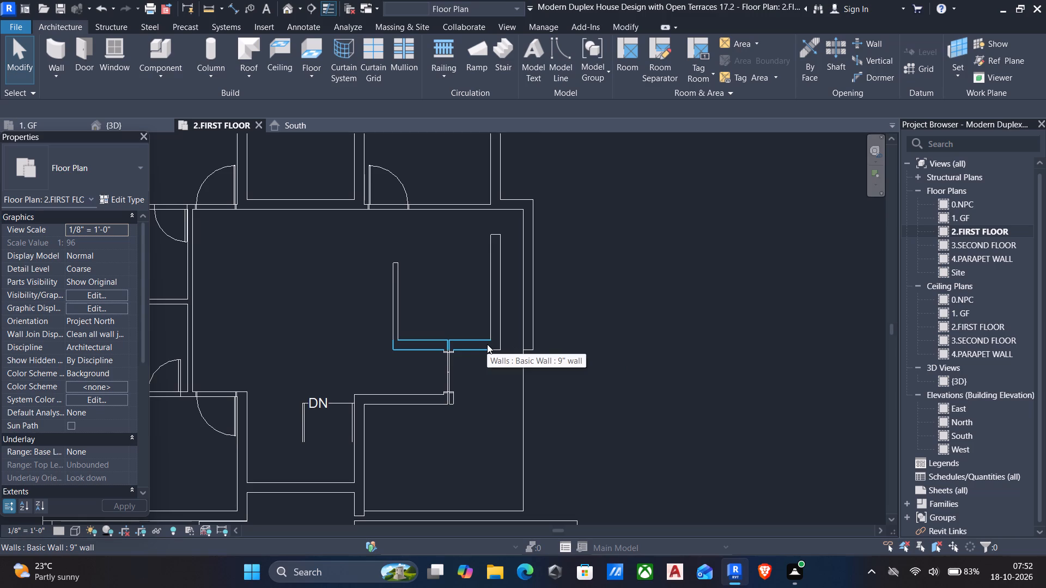
pyautogui.click(492, 297)
pyautogui.press('Delete')
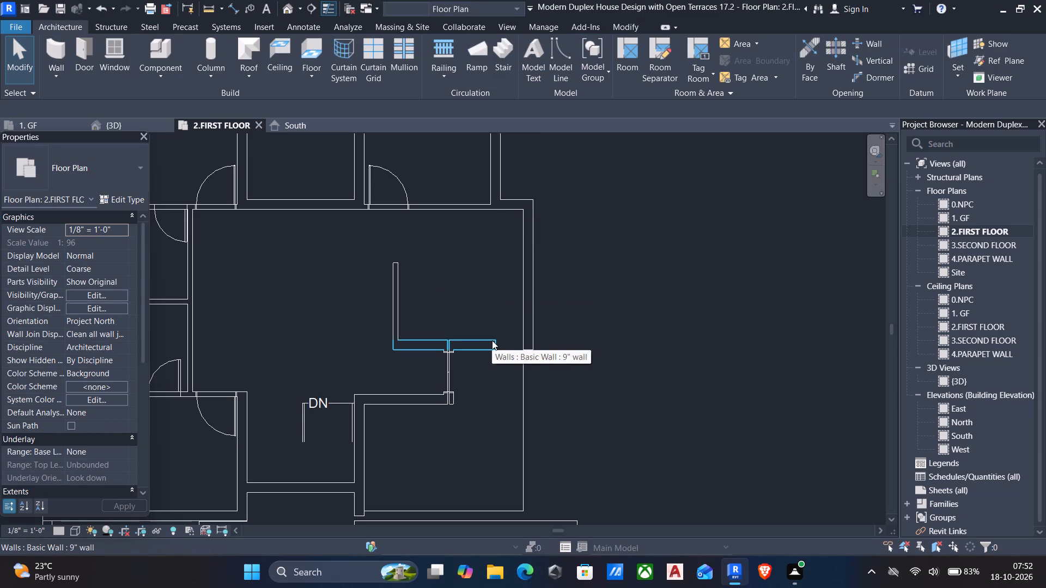
# Trim the new 9" east wall and the room's 9" south wall into a closed corner.
pyautogui.write('tr')
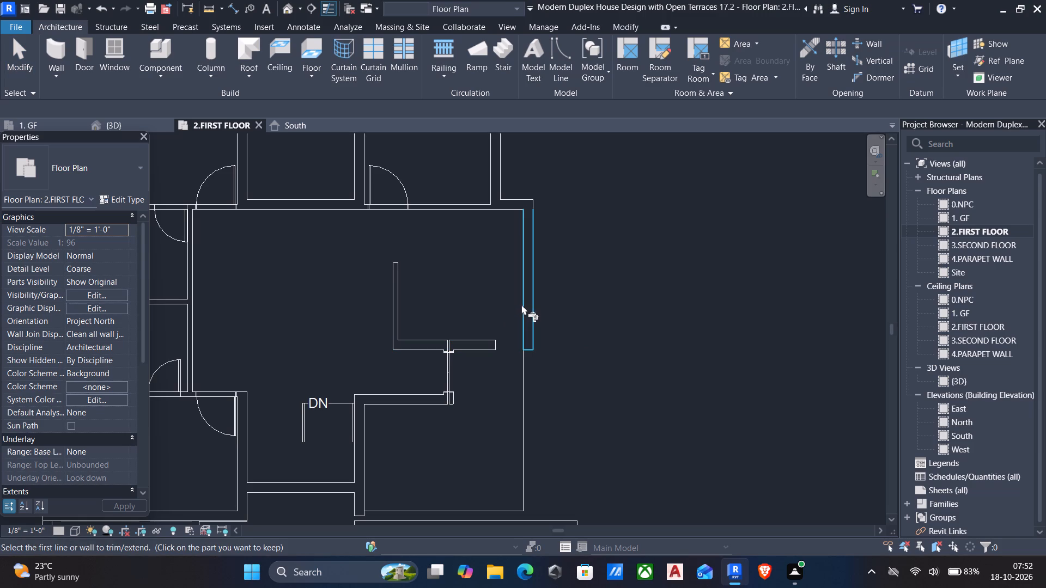
pyautogui.click(522, 305)
pyautogui.click(480, 344)
pyautogui.scroll(-4, 507, 328)
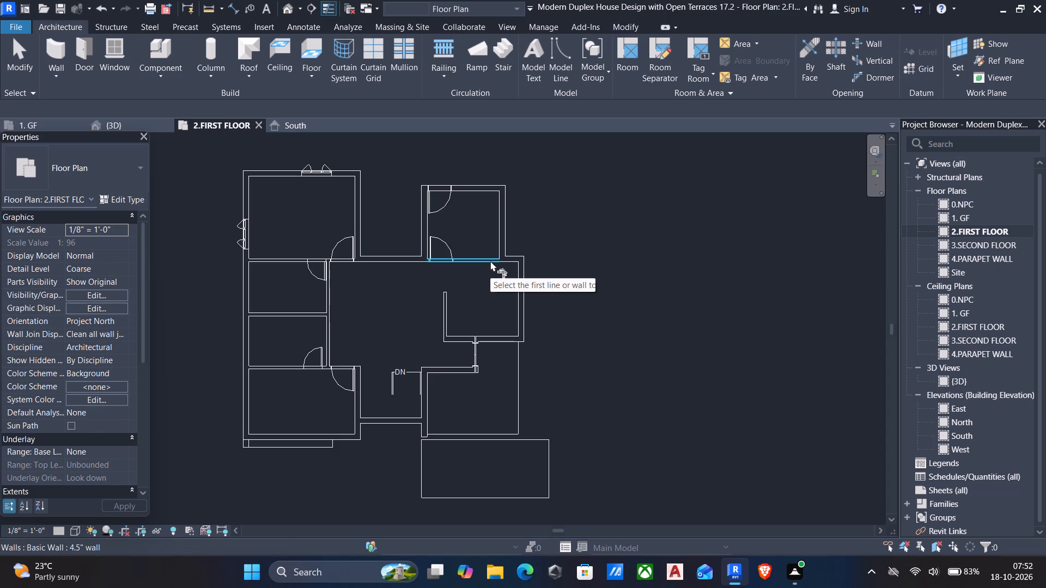
pyautogui.press('Escape')
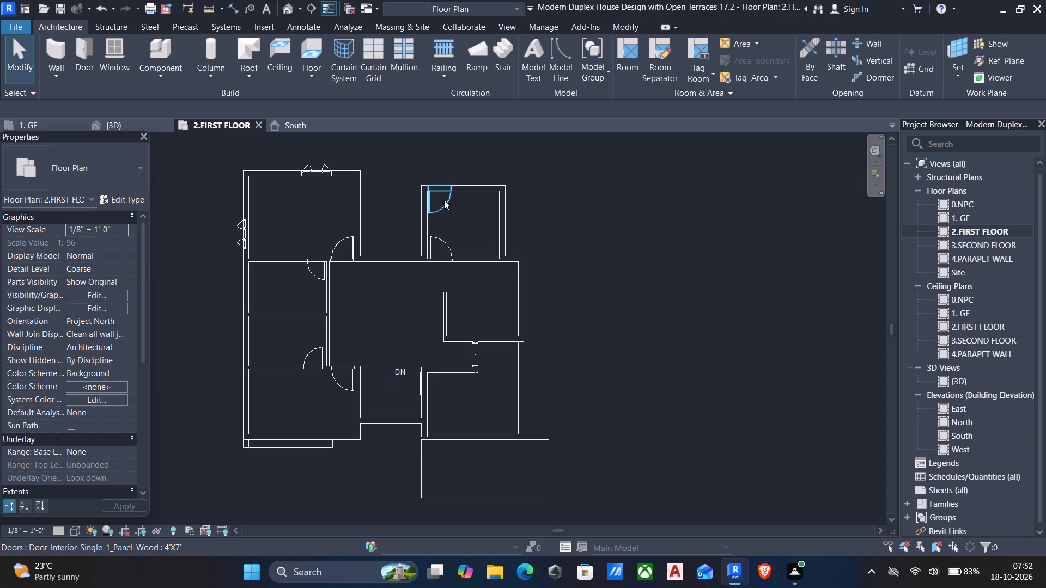
# Delete the 9" east and north walls of the northeast room, including the door in the north wall.
pyautogui.click(502, 211)
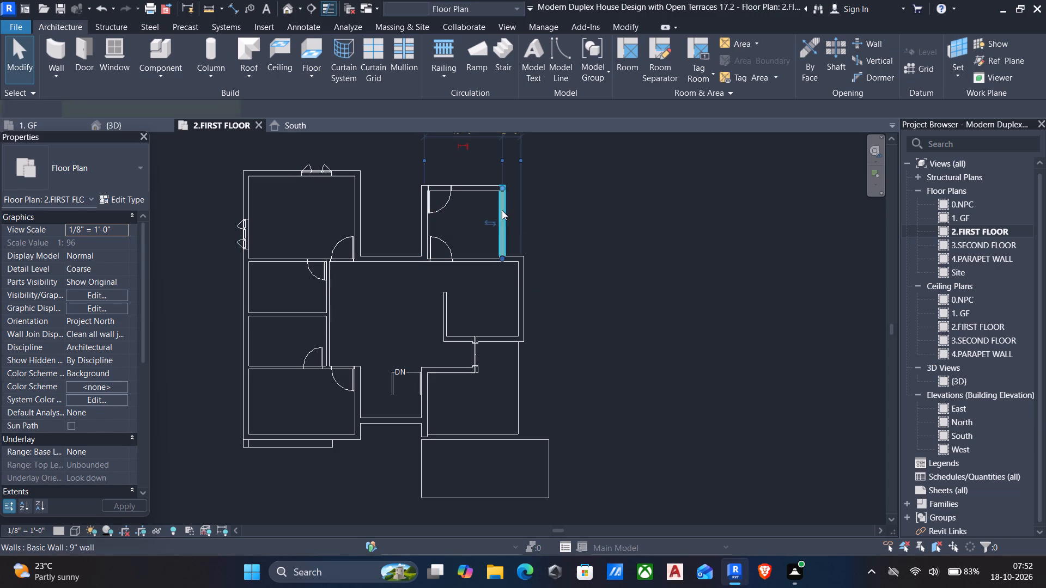
pyautogui.press('Delete')
pyautogui.click(476, 193)
pyautogui.press('Delete')
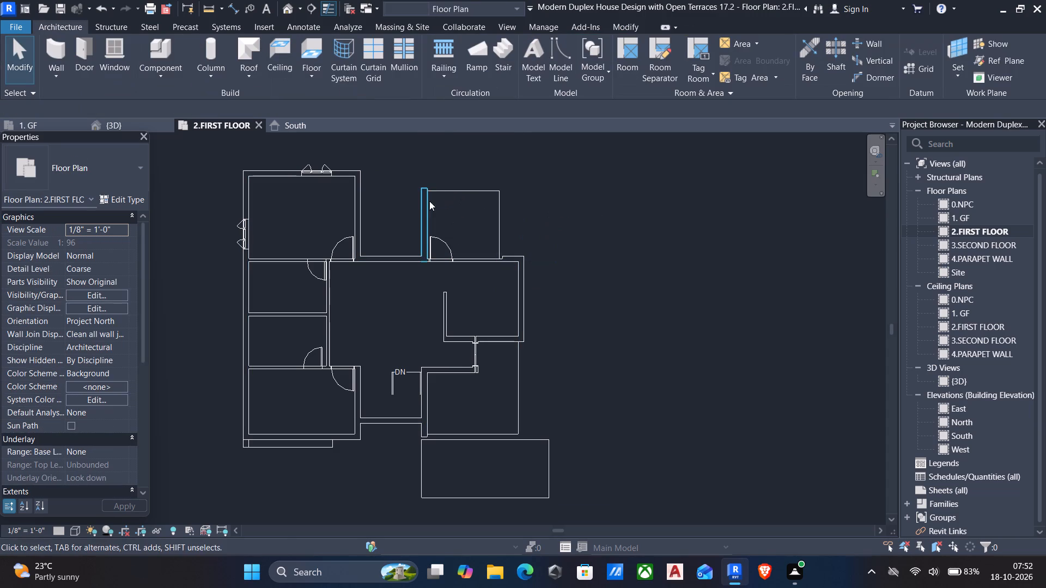
# Delete the remaining west wall of the northeast room.
pyautogui.click(426, 204)
pyautogui.press('Delete')
# Edit the 6" floor's boundary and align the northeast projection's east edge with the end face of the adjoining 9" wall.
pyautogui.moveTo(407, 278); pyautogui.dragTo(403, 267, button='middle')
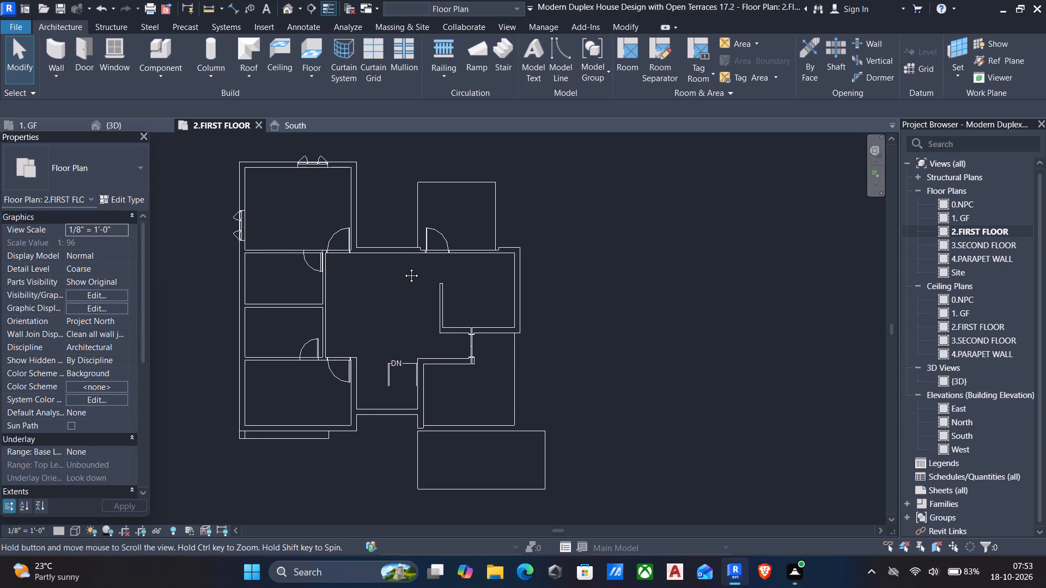
pyautogui.moveTo(403, 267); pyautogui.dragTo(403, 266, button='middle')
pyautogui.scroll(6, 508, 254)
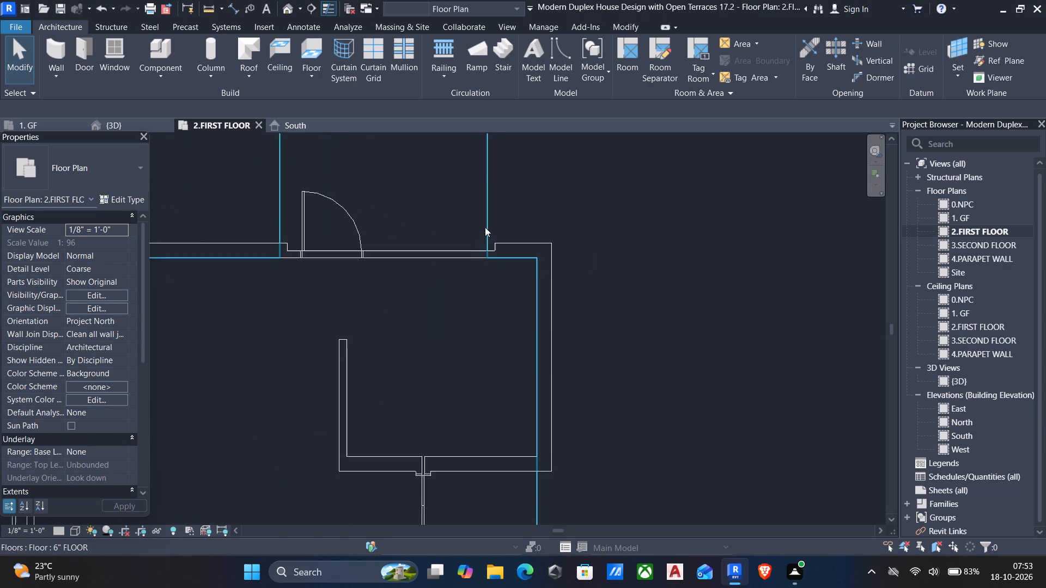
pyautogui.scroll(2, 485, 227)
pyautogui.click(485, 227)
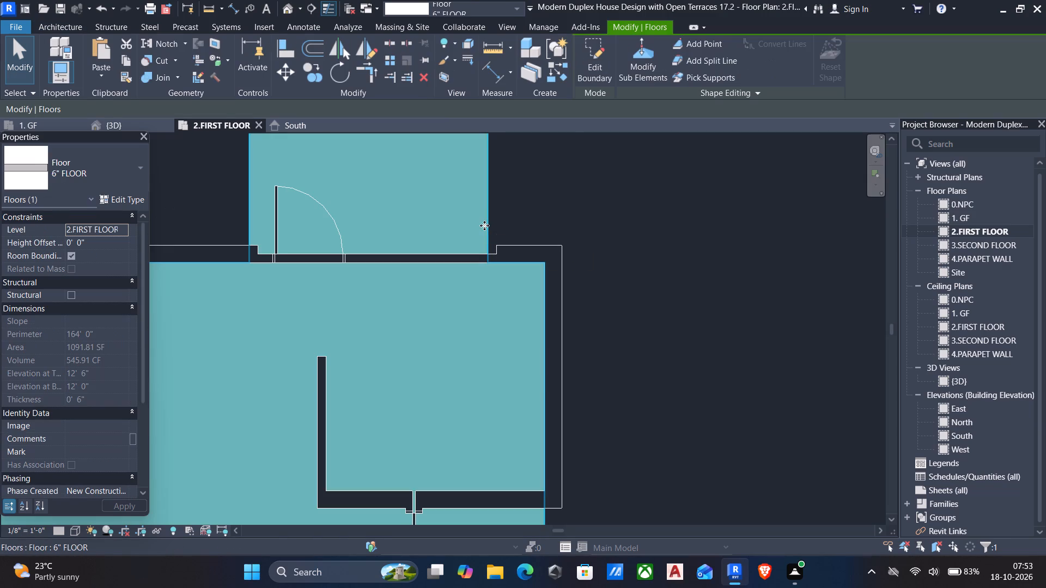
pyautogui.click(591, 52)
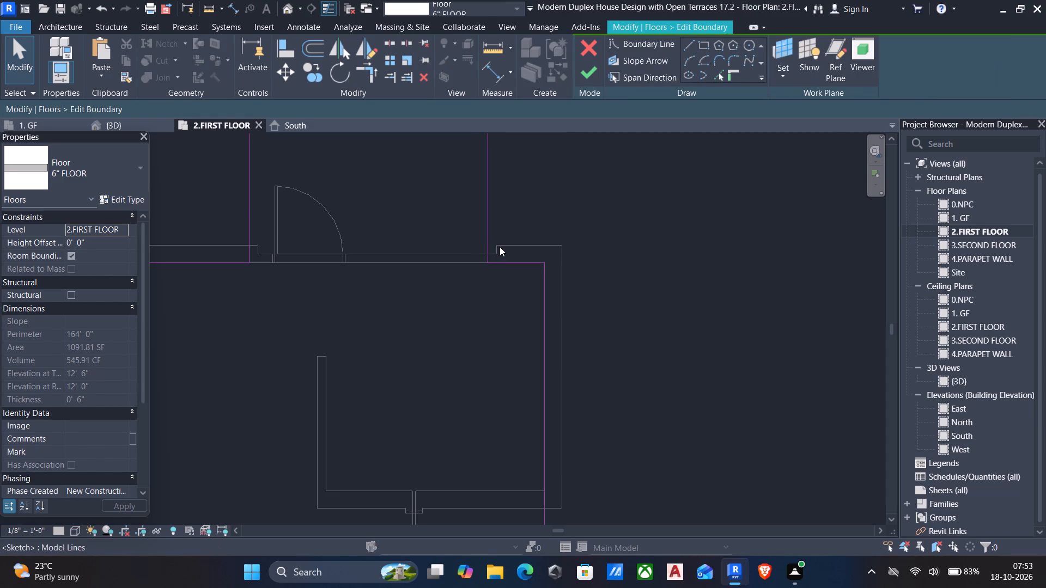
pyautogui.press('a')
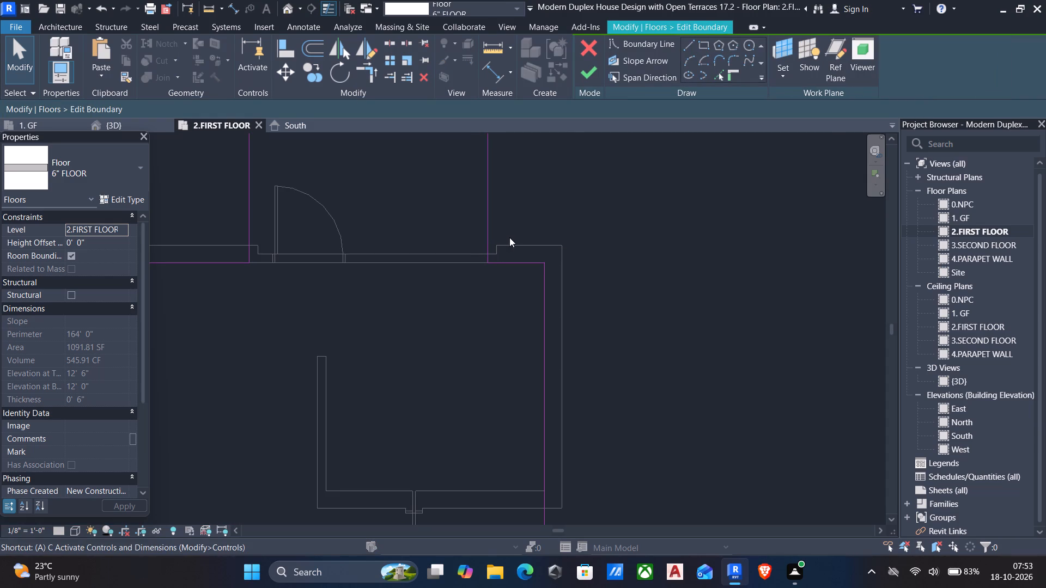
pyautogui.press('l')
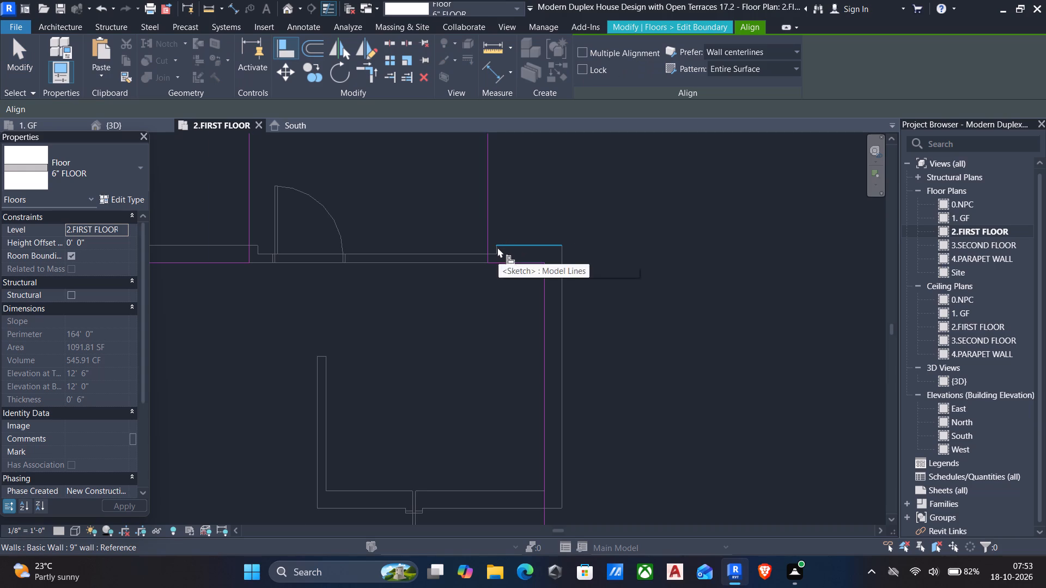
pyautogui.scroll(3, 497, 247)
pyautogui.click(495, 252)
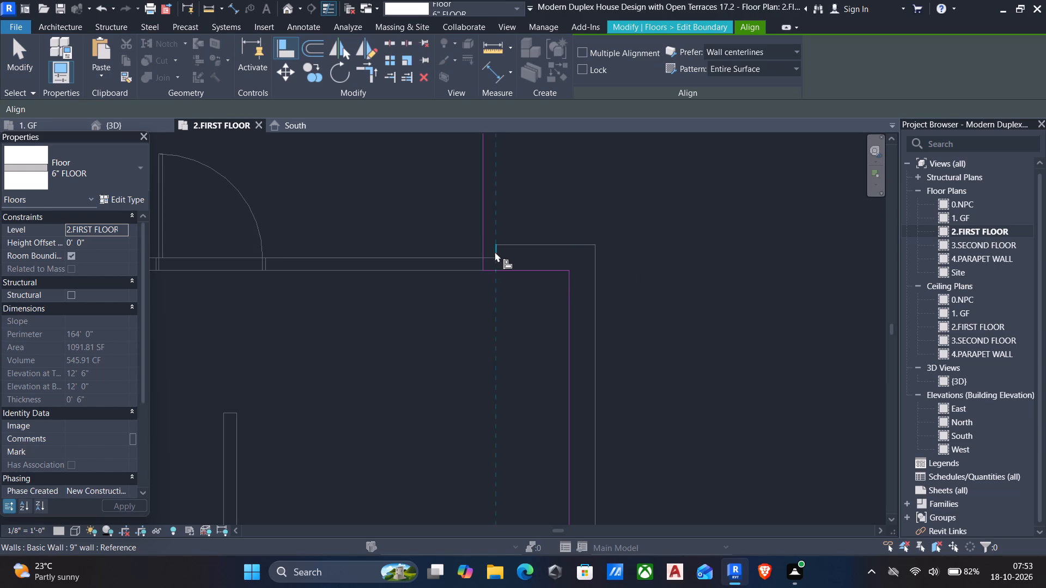
pyautogui.click(487, 242)
# Align the west boundary edge of the slab's northeast projection with the wall end face beside the door.
pyautogui.scroll(-6, 483, 260)
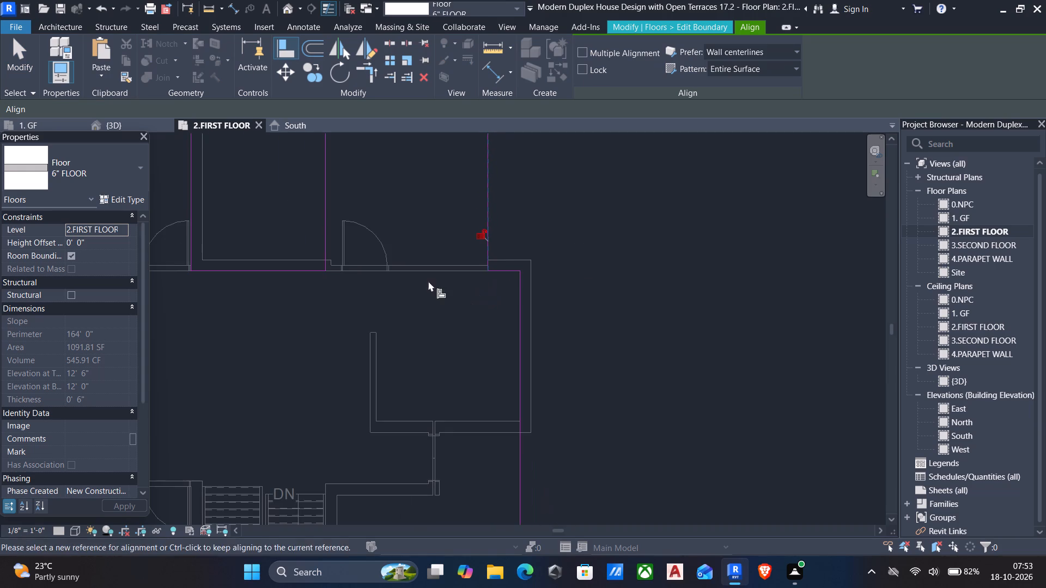
pyautogui.moveTo(333, 275); pyautogui.dragTo(497, 314, button='middle')
pyautogui.scroll(10, 502, 302)
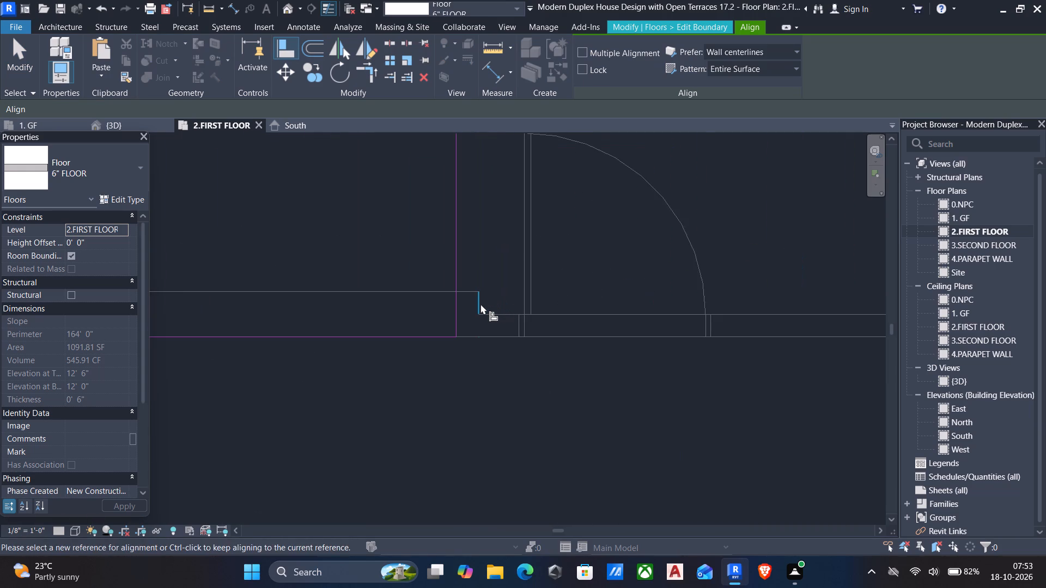
pyautogui.click(479, 305)
pyautogui.click(461, 277)
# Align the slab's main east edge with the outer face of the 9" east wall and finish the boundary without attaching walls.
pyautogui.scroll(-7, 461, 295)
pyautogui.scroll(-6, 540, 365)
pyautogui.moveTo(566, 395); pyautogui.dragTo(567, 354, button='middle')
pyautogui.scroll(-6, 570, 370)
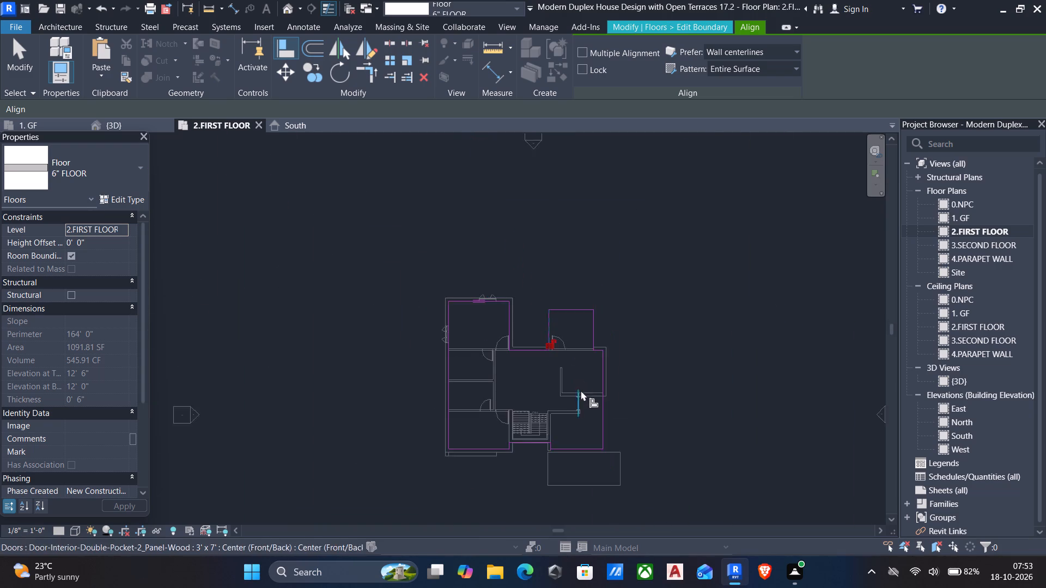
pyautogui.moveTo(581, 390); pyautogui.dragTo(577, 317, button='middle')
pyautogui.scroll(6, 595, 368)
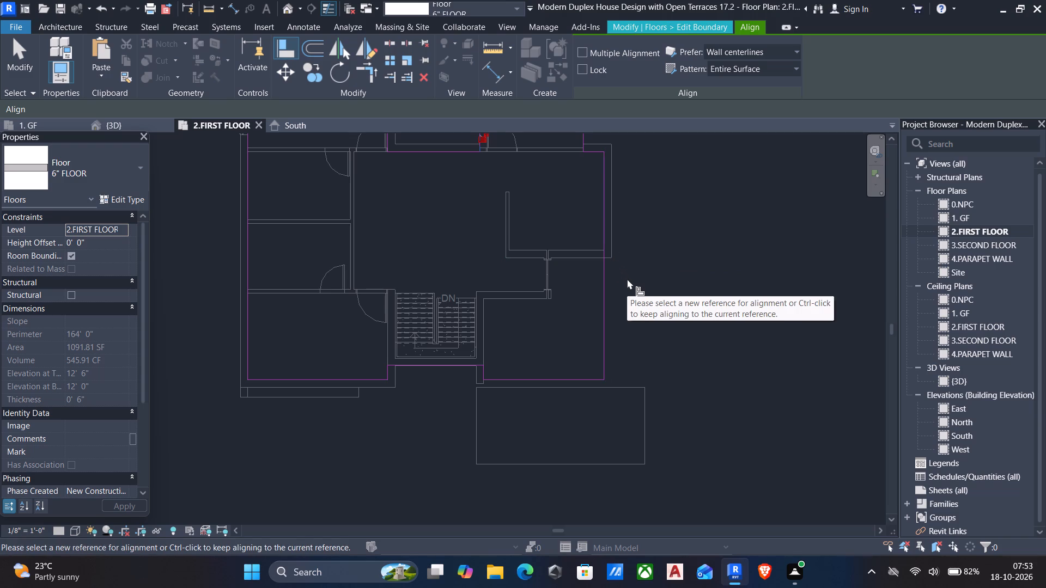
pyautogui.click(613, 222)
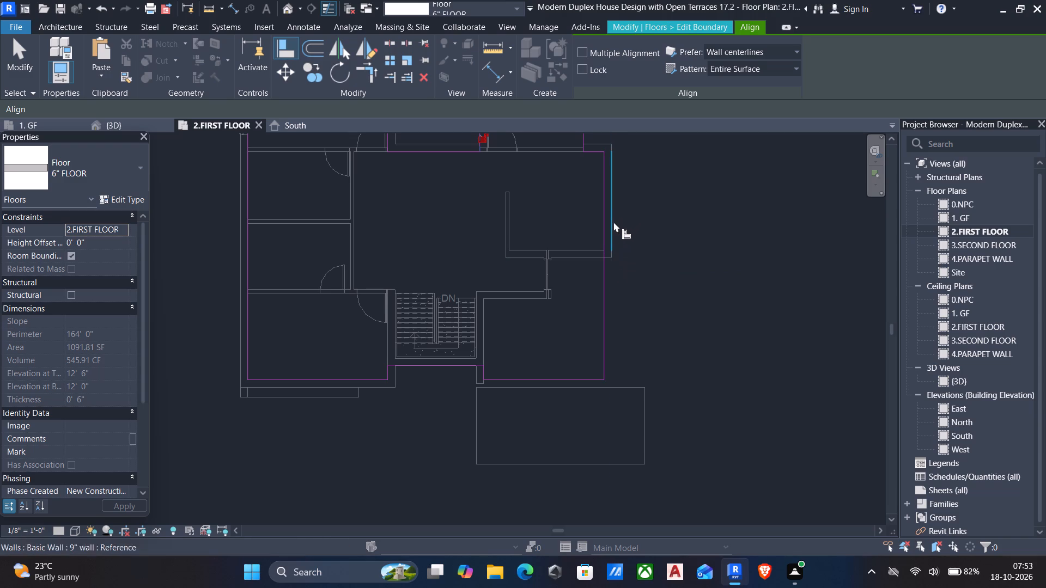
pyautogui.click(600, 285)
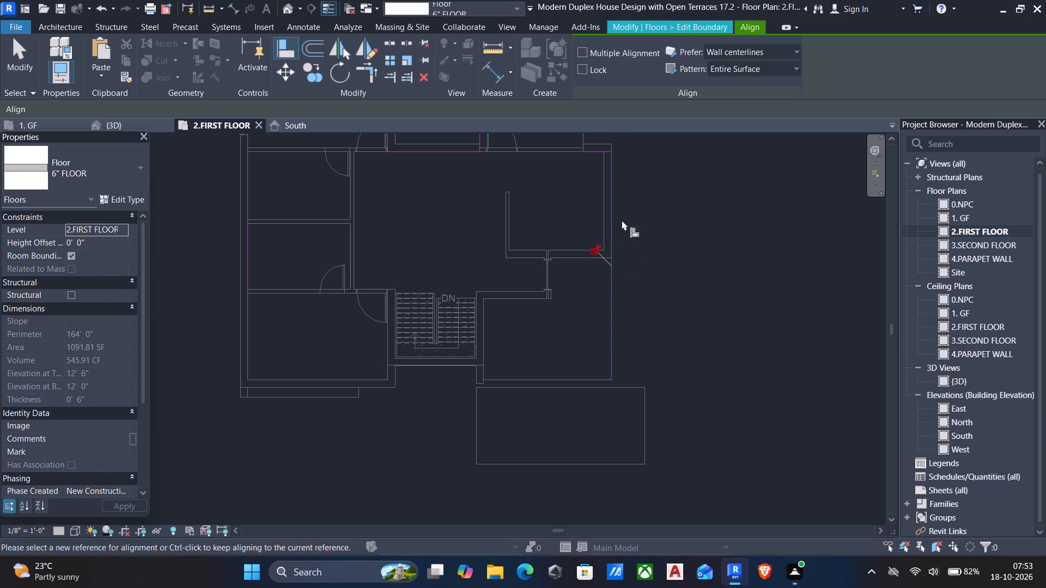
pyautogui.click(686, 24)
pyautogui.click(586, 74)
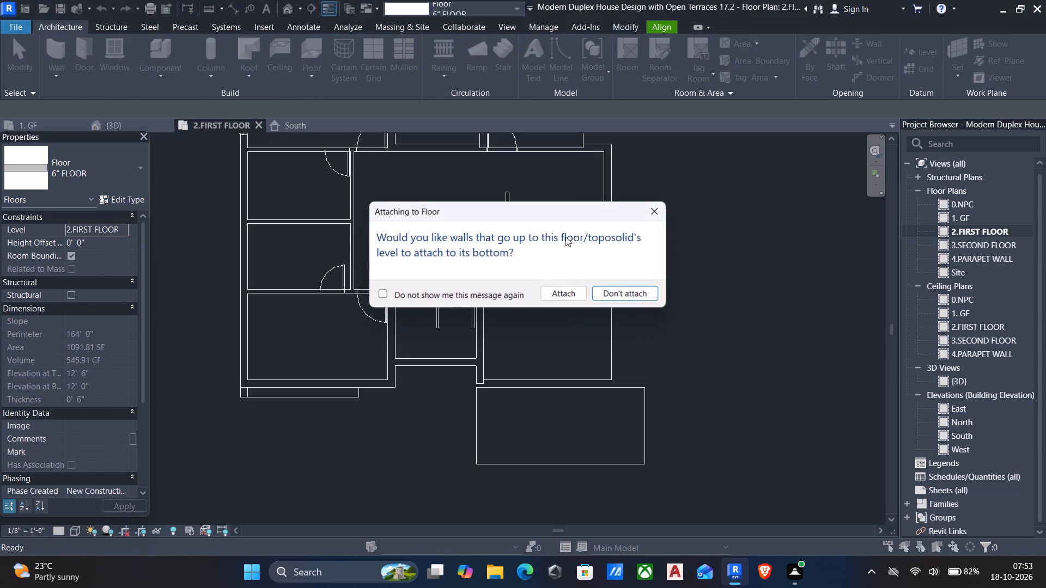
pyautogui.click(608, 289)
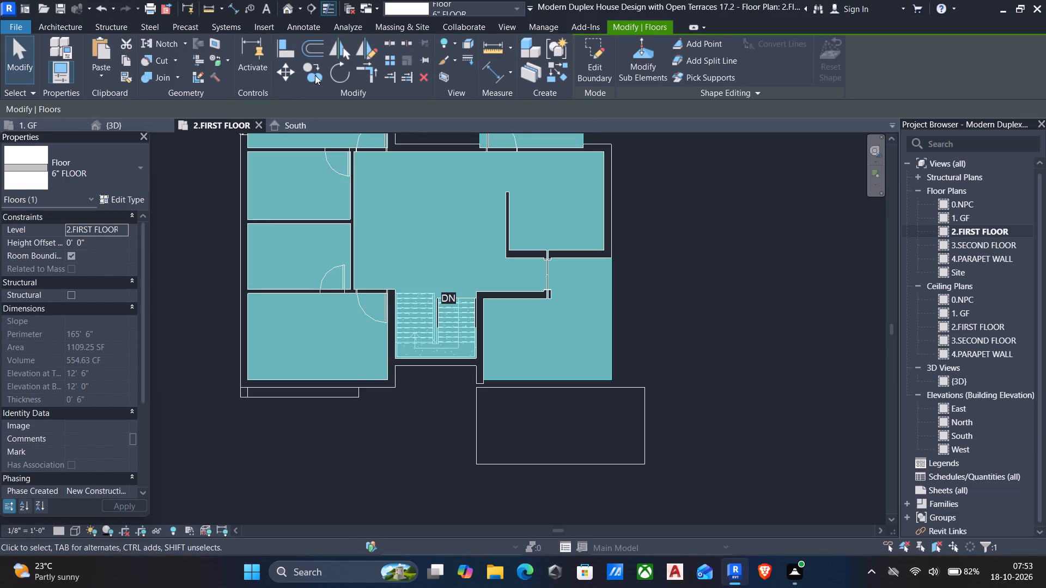
# Re-edit the 6" floor's boundary, aligning its main east edge with the 9" east wall's inner face, and finish without attaching walls.
pyautogui.click(287, 12)
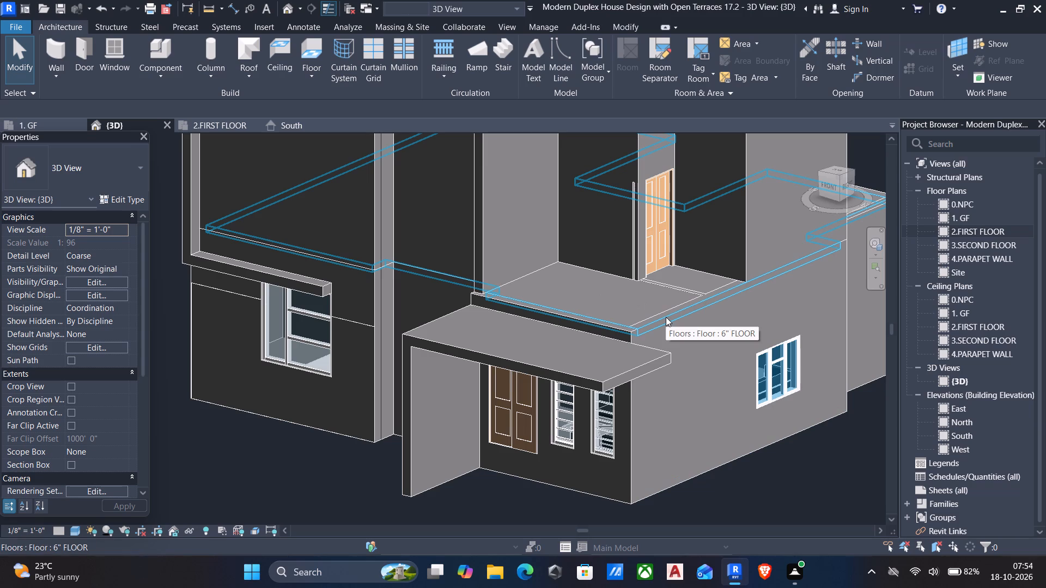
pyautogui.scroll(8, 666, 317)
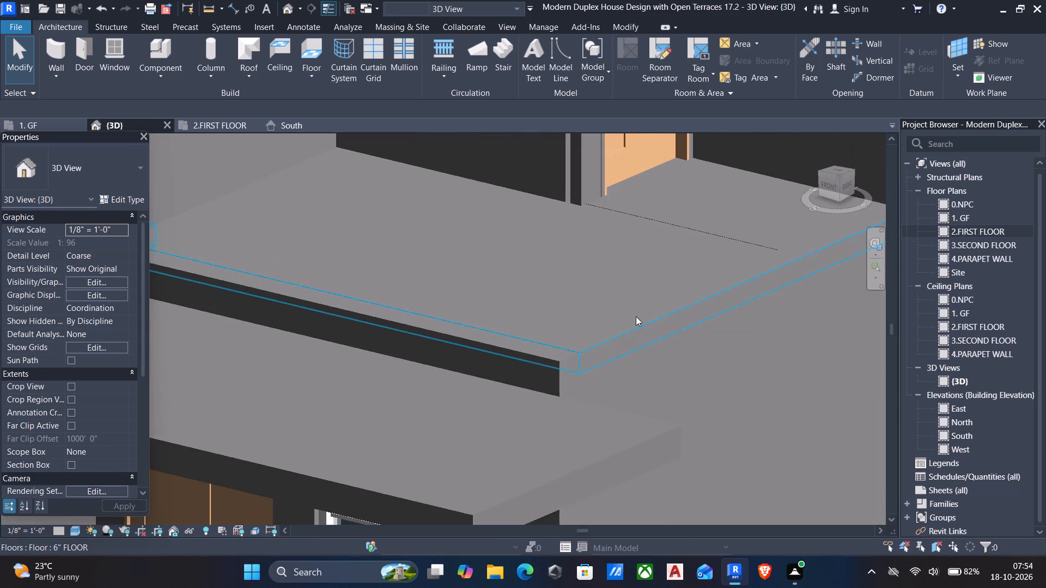
pyautogui.scroll(-6, 473, 275)
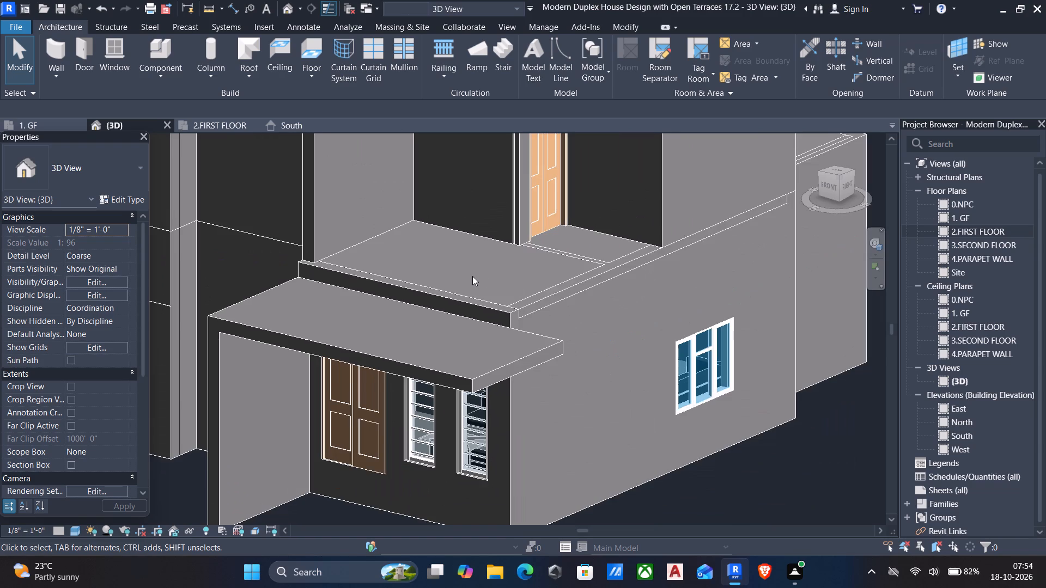
pyautogui.click(560, 300)
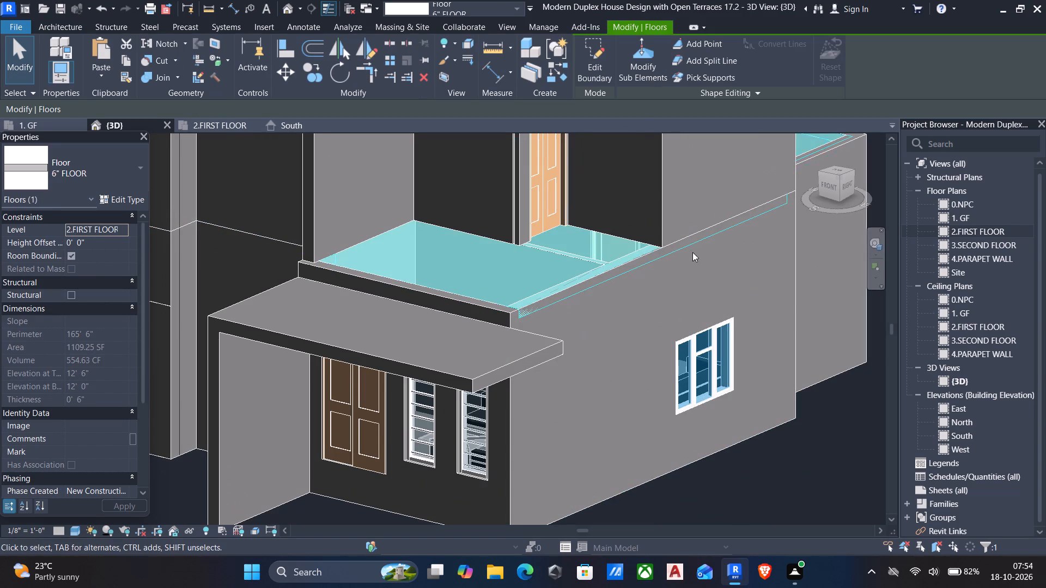
pyautogui.click(595, 58)
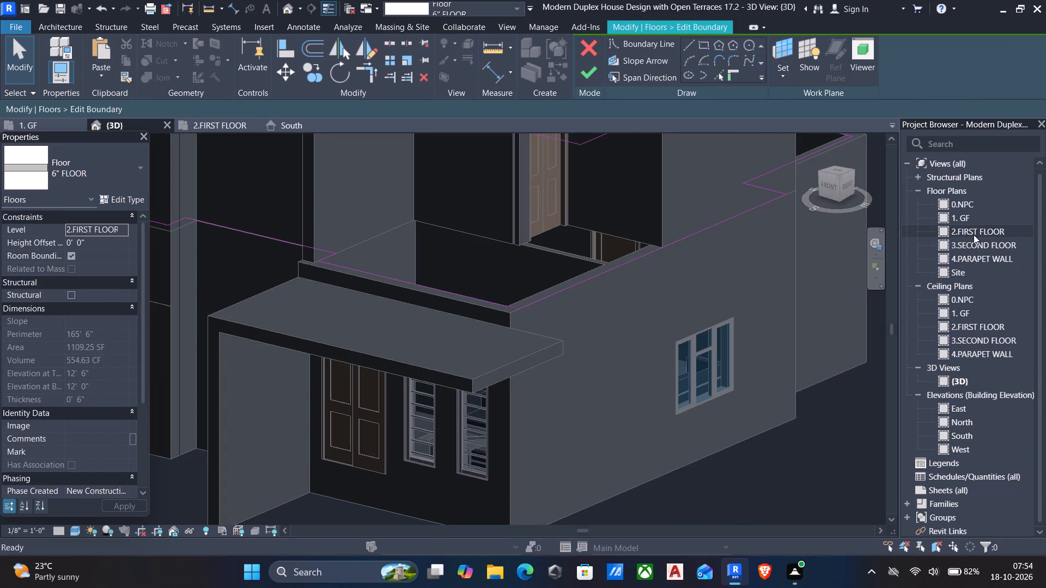
pyautogui.doubleClick(971, 229)
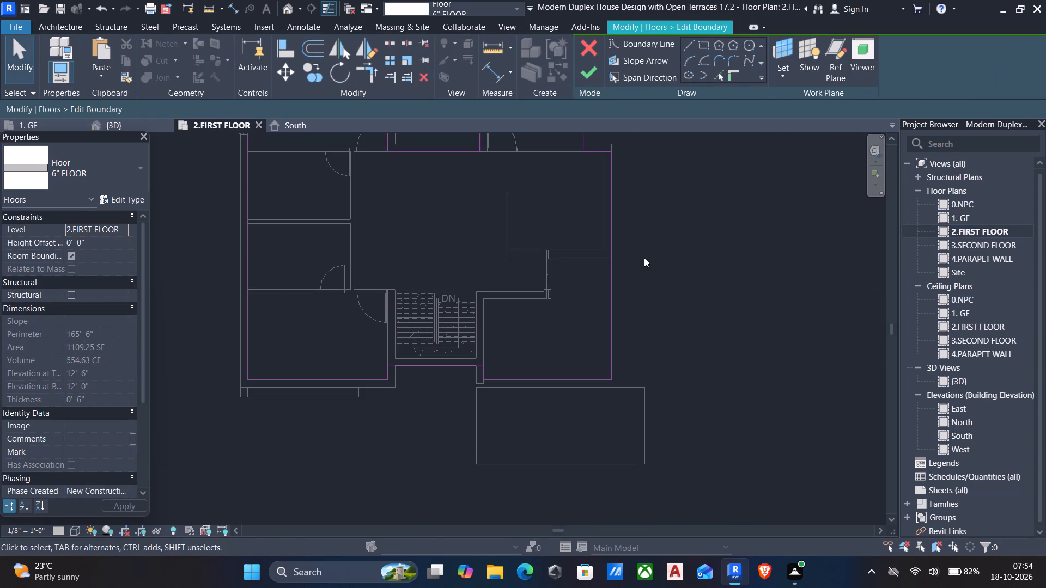
pyautogui.press('a')
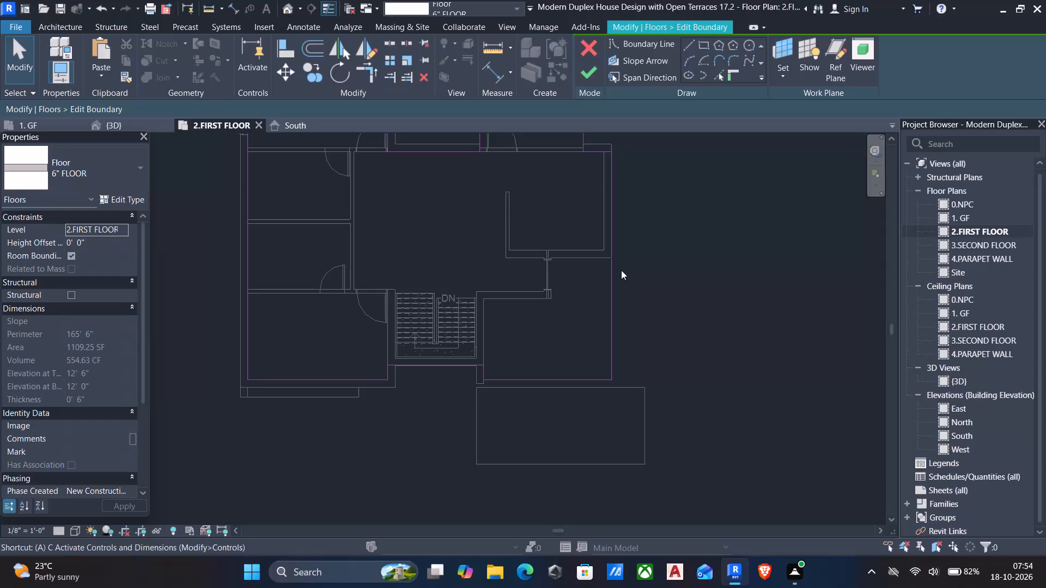
pyautogui.press('l')
pyautogui.click(605, 236)
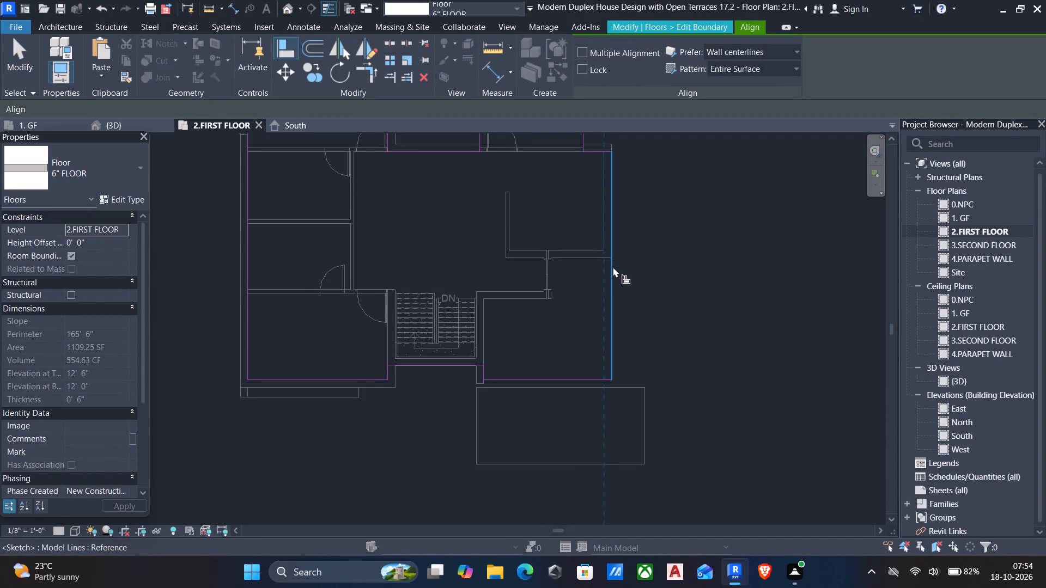
pyautogui.click(613, 269)
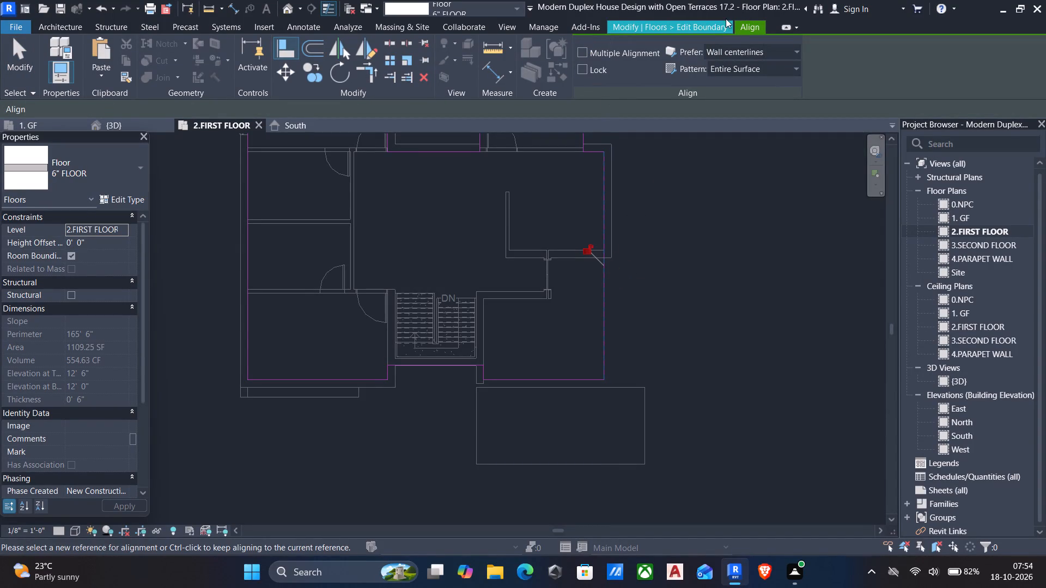
pyautogui.click(713, 29)
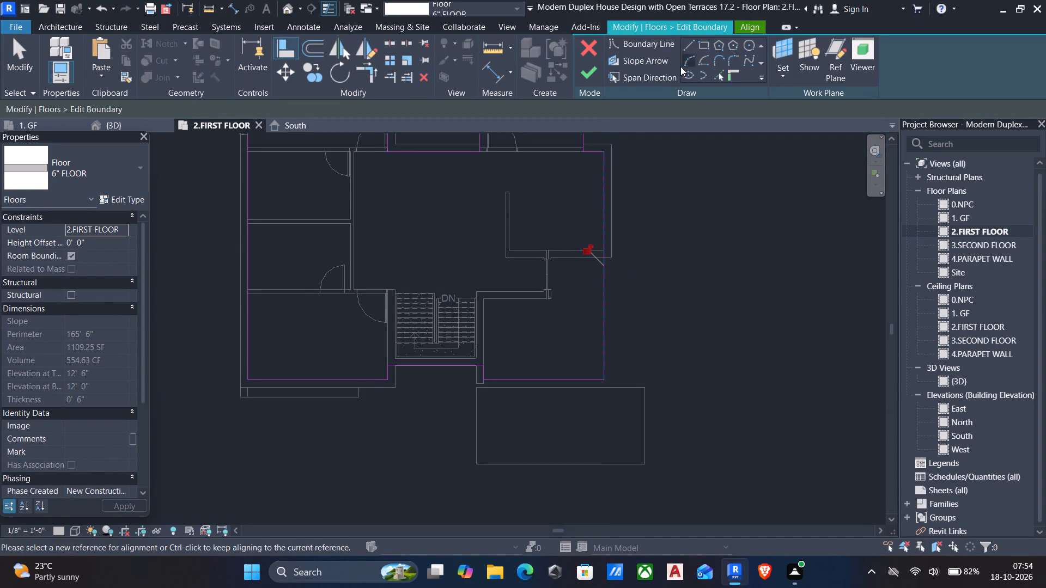
pyautogui.click(588, 76)
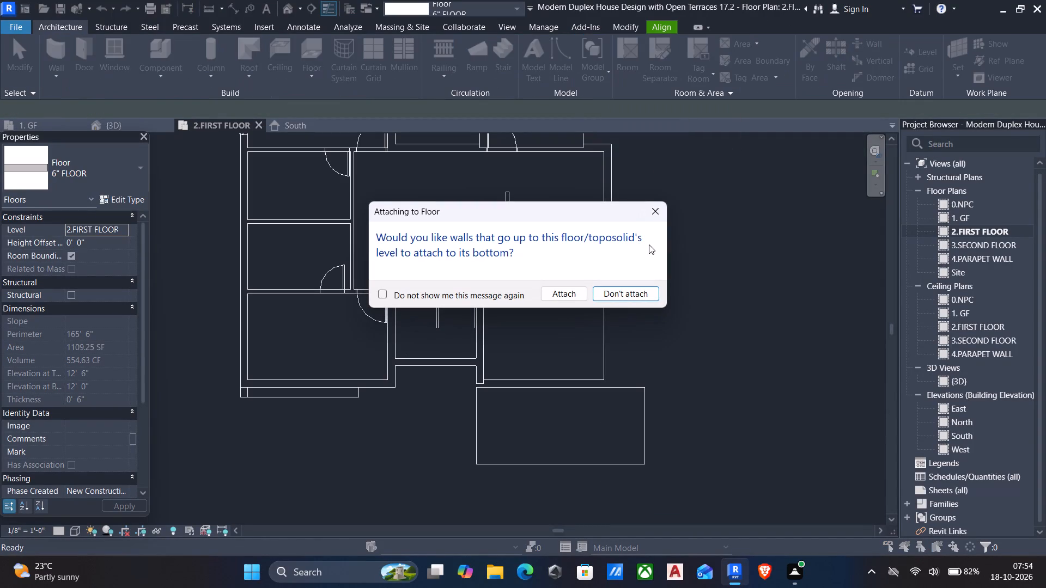
pyautogui.click(639, 290)
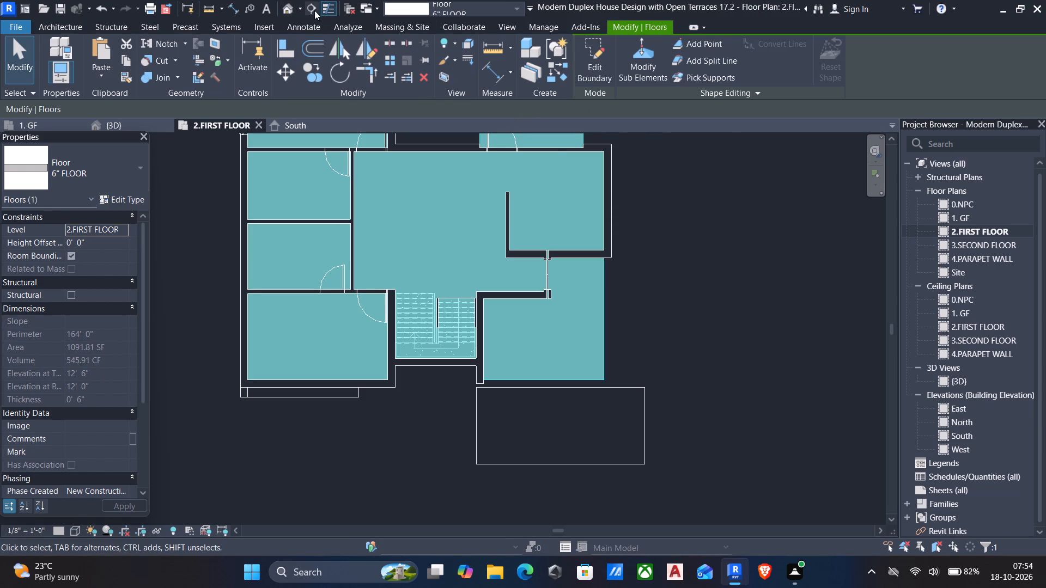
# Examine the first-floor terrace slab edge and the entrance canopy in the 3D view.
pyautogui.click(289, 11)
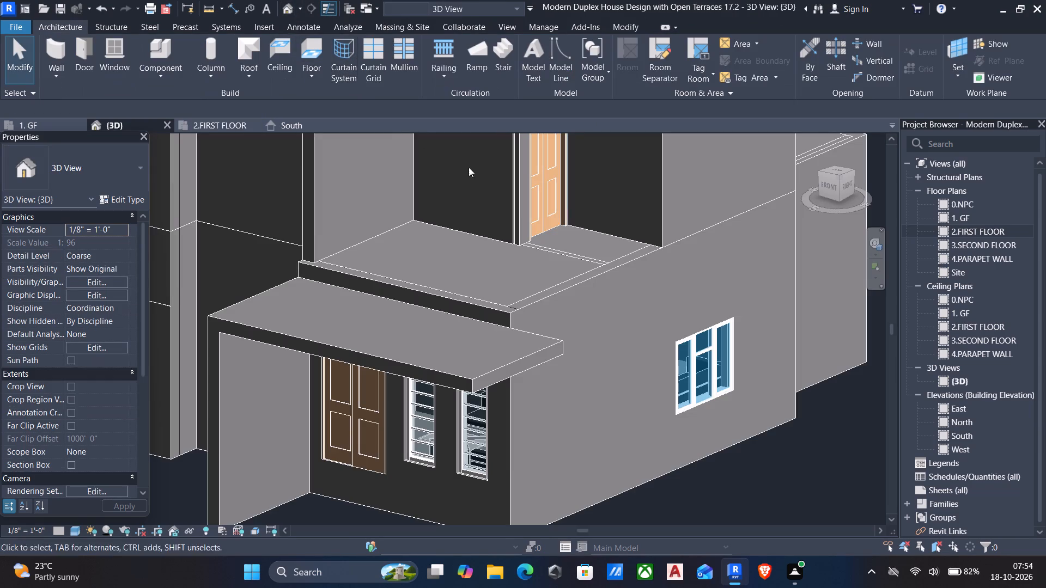
pyautogui.scroll(4, 516, 313)
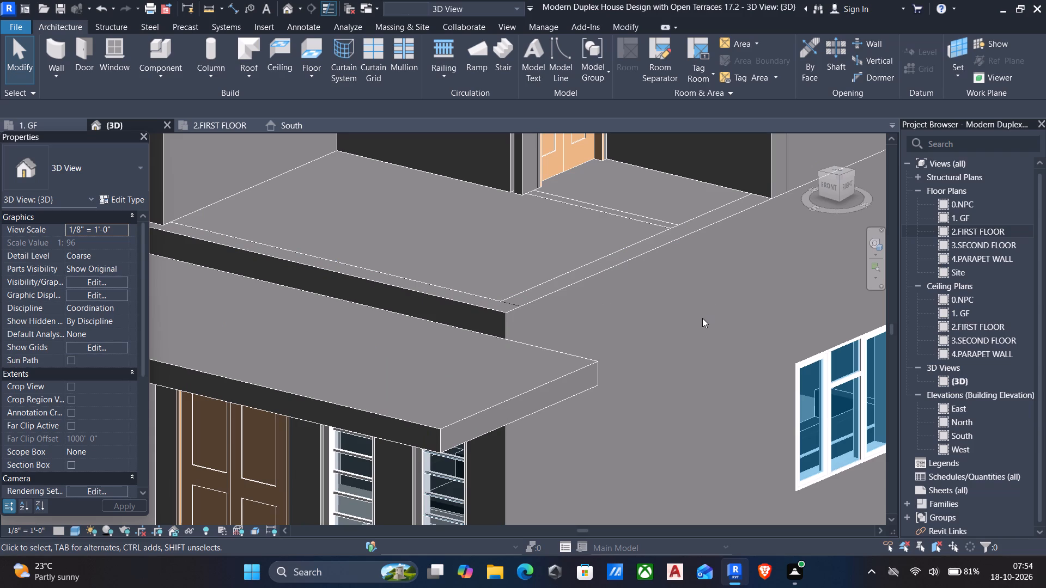
pyautogui.scroll(-9, 610, 317)
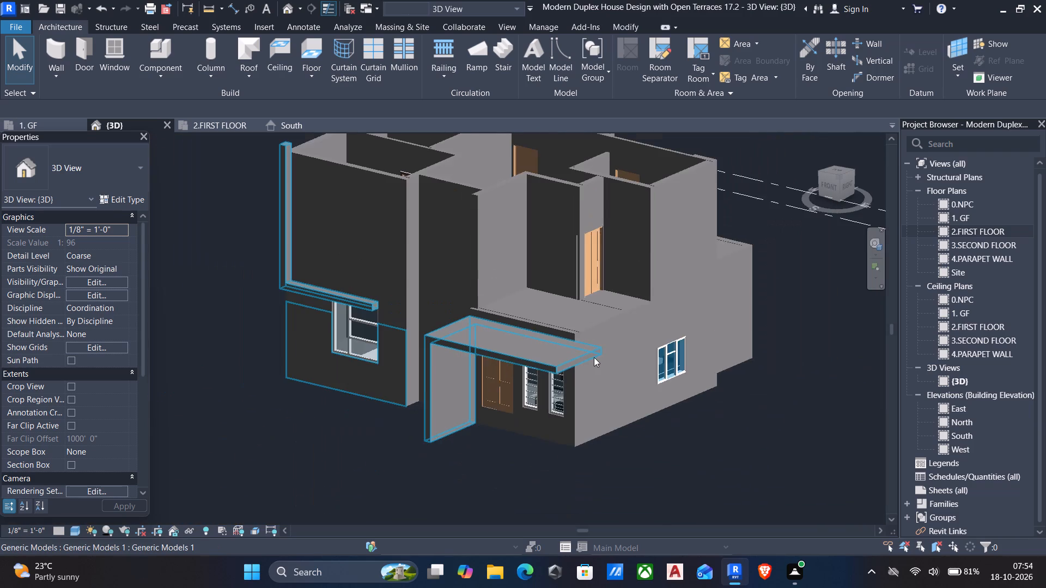
pyautogui.keyDown('shift'); pyautogui.moveTo(593, 361); pyautogui.dragTo(556, 355, button='middle'); pyautogui.keyUp('shift')
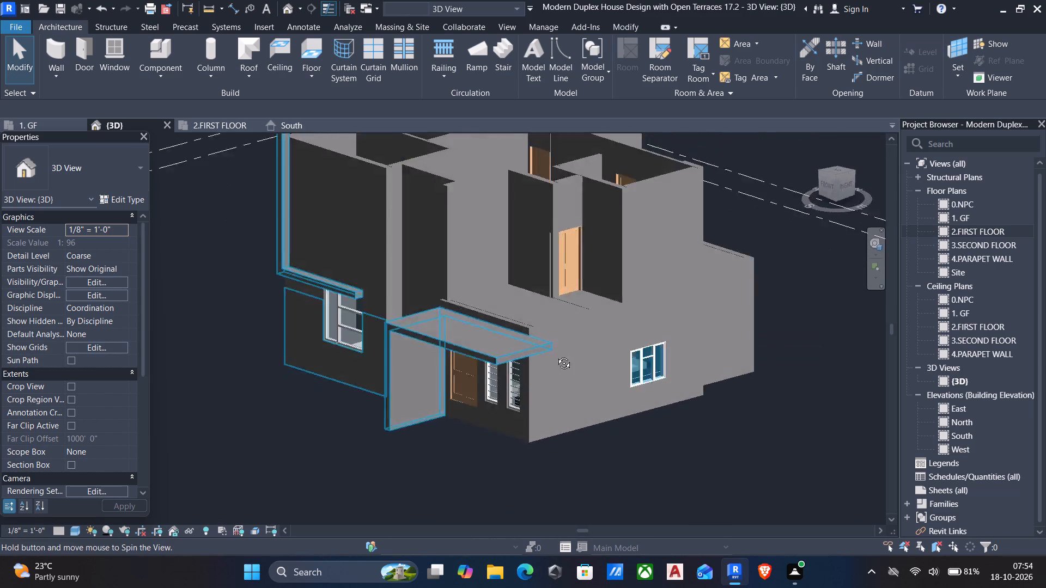
pyautogui.keyDown('shift'); pyautogui.moveTo(556, 355); pyautogui.dragTo(594, 385, button='middle'); pyautogui.keyUp('shift')
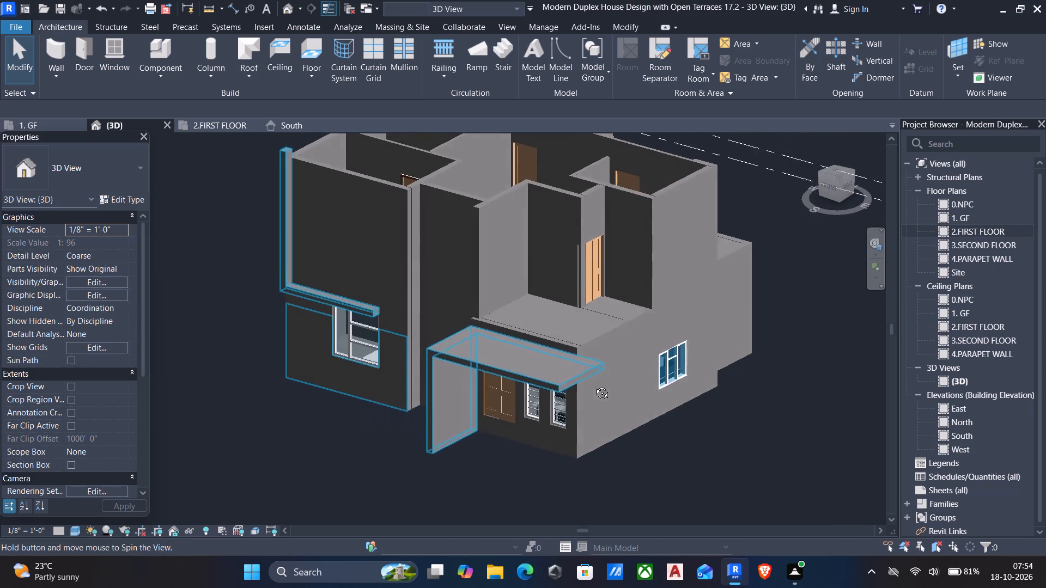
pyautogui.keyDown('shift'); pyautogui.moveTo(594, 385); pyautogui.dragTo(594, 388, button='middle'); pyautogui.keyUp('shift')
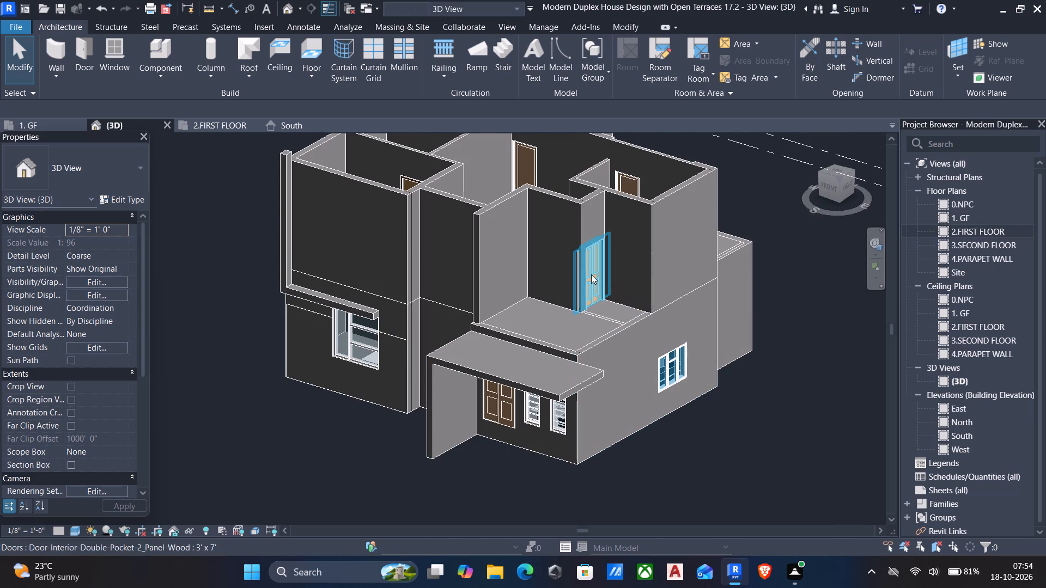
# Examine how far the entrance canopy projects past the terrace slab's east edge, in the first floor plan and the 3D view.
pyautogui.doubleClick(974, 230)
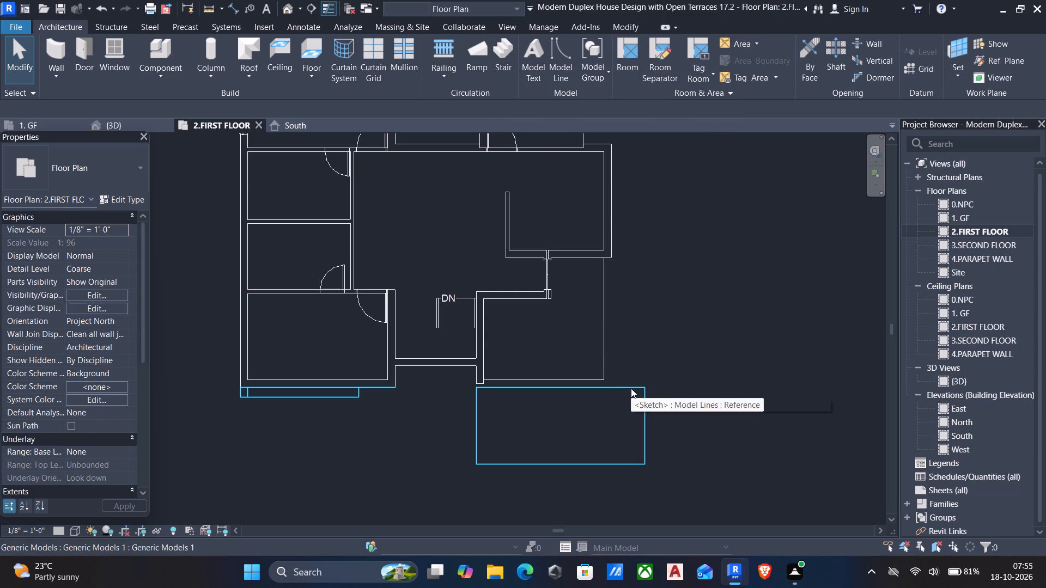
pyautogui.click(631, 388)
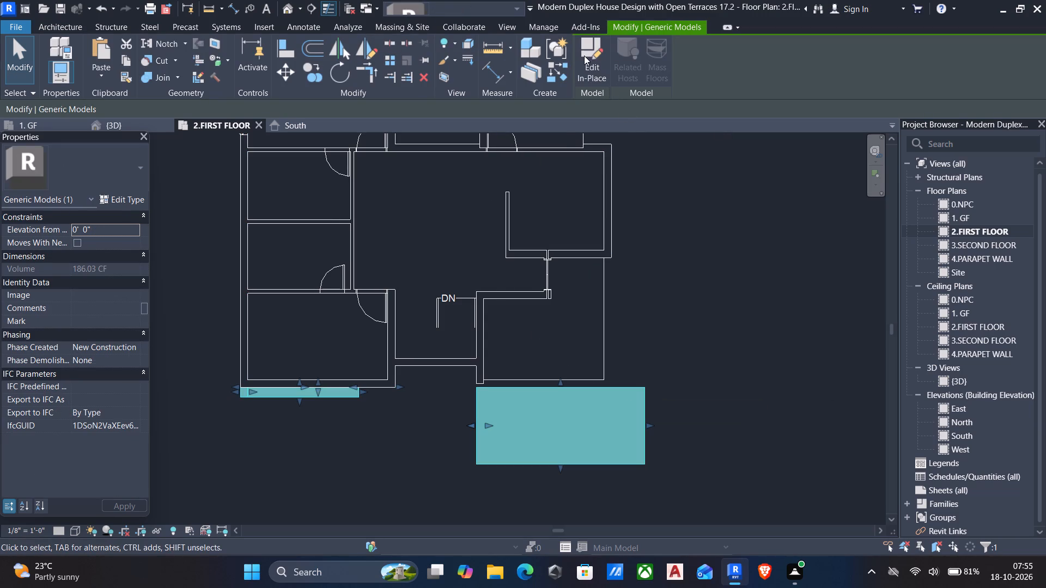
pyautogui.click(289, 11)
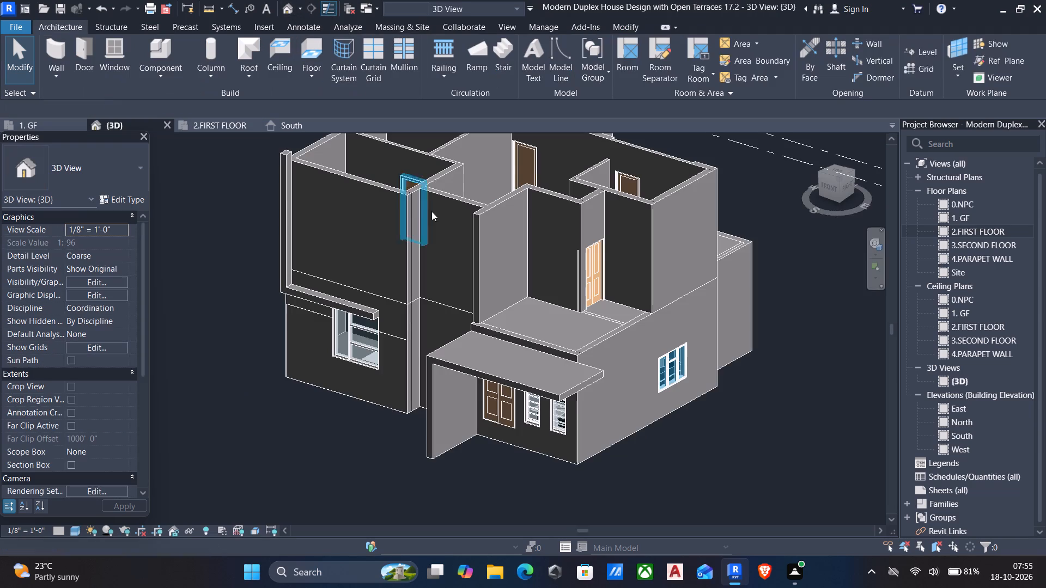
pyautogui.scroll(2, 549, 388)
pyautogui.keyDown('shift'); pyautogui.moveTo(549, 387); pyautogui.dragTo(412, 384, button='middle'); pyautogui.keyUp('shift')
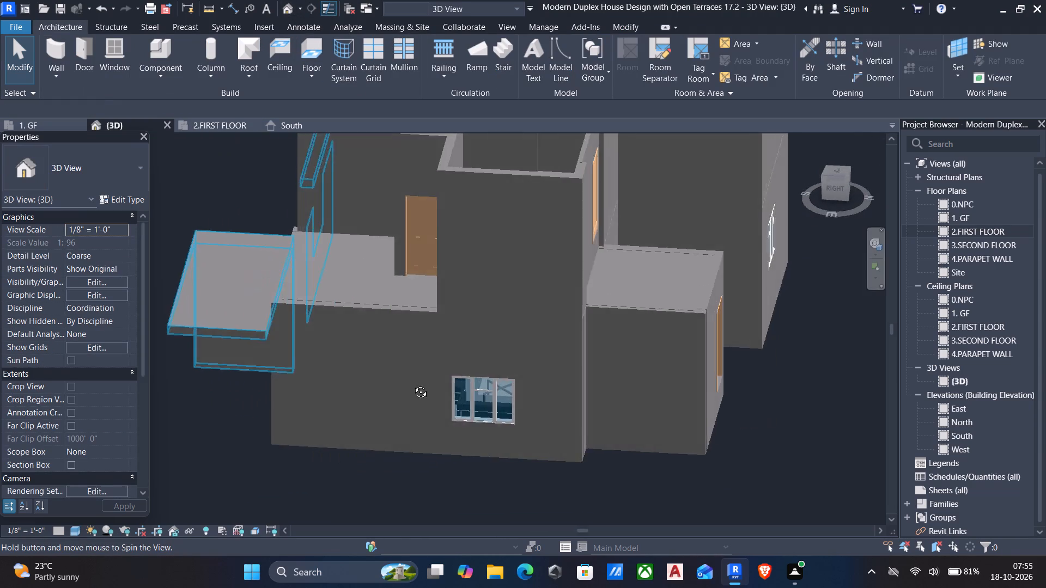
pyautogui.keyDown('shift'); pyautogui.moveTo(412, 384); pyautogui.dragTo(442, 339, button='middle'); pyautogui.keyUp('shift')
pyautogui.scroll(8, 302, 259)
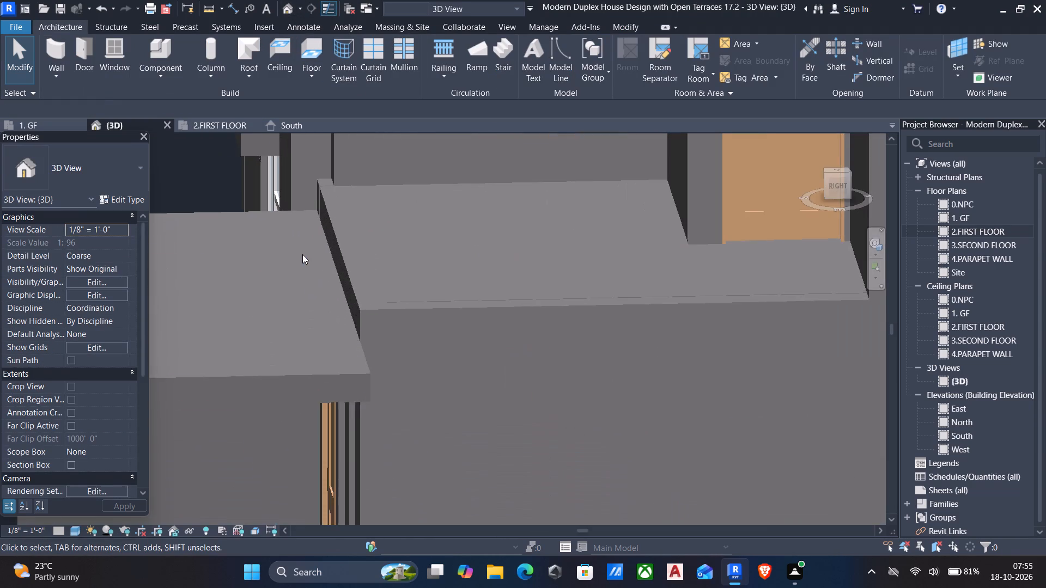
pyautogui.scroll(-6, 356, 356)
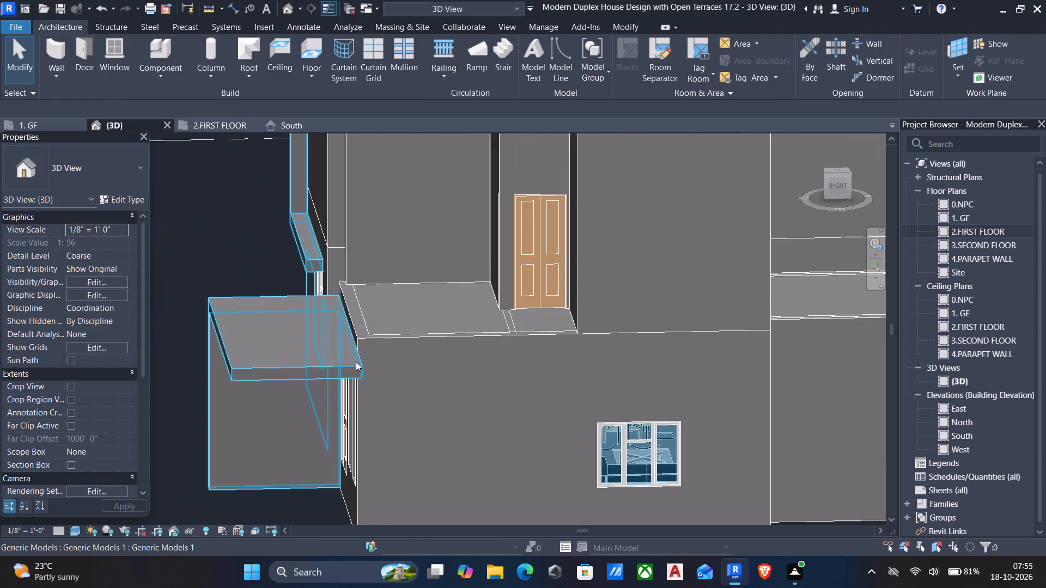
pyautogui.scroll(-2, 356, 364)
pyautogui.keyDown('shift'); pyautogui.moveTo(356, 366); pyautogui.dragTo(464, 347, button='middle'); pyautogui.keyUp('shift')
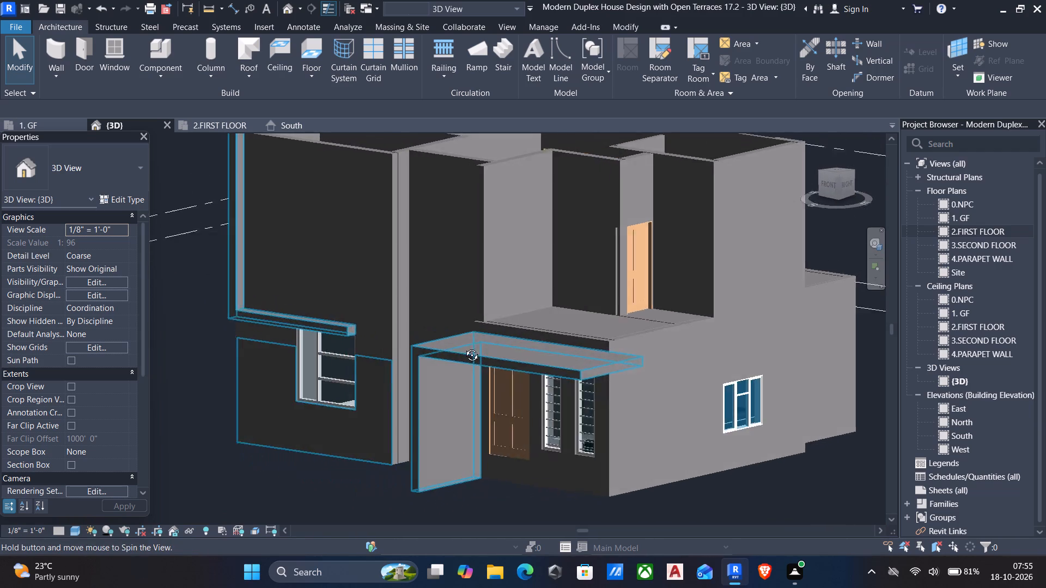
pyautogui.keyDown('shift'); pyautogui.moveTo(464, 347); pyautogui.dragTo(434, 360, button='middle'); pyautogui.keyUp('shift')
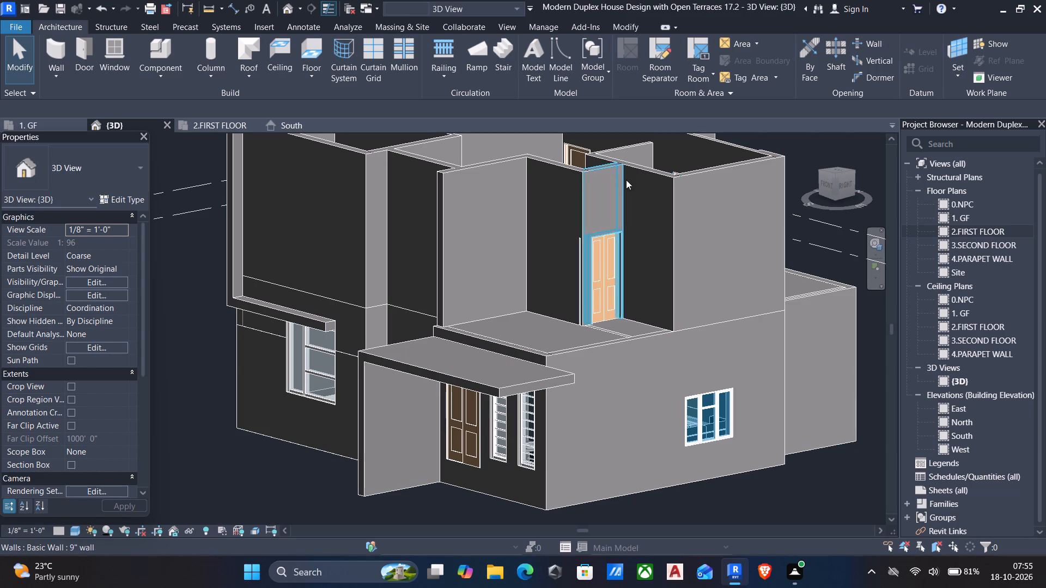
# Shorten the entrance canopy slightly by pulling its east edge inward in the first floor plan.
pyautogui.doubleClick(974, 226)
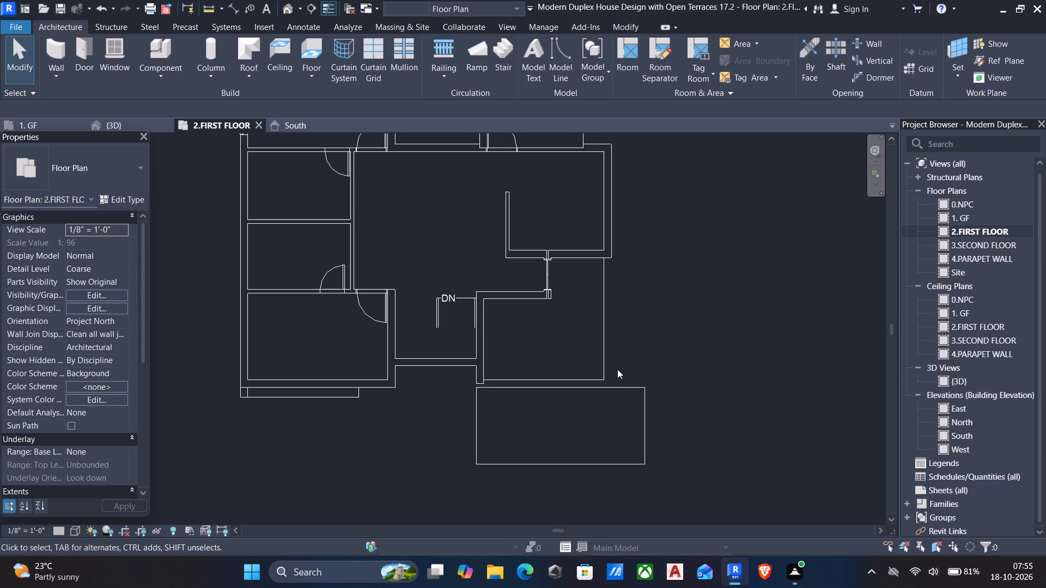
pyautogui.click(645, 407)
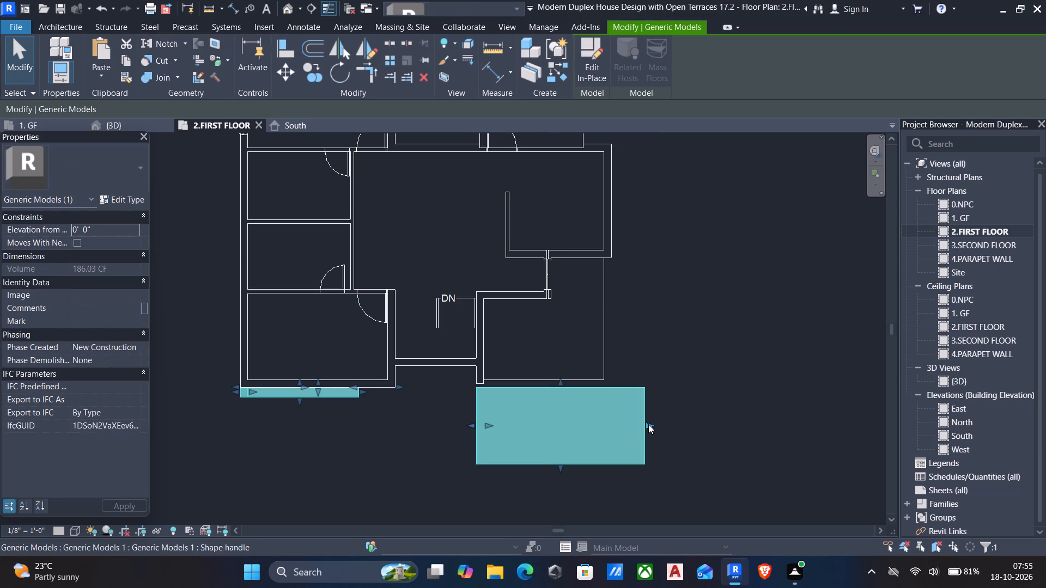
pyautogui.moveTo(648, 424); pyautogui.dragTo(633, 428)
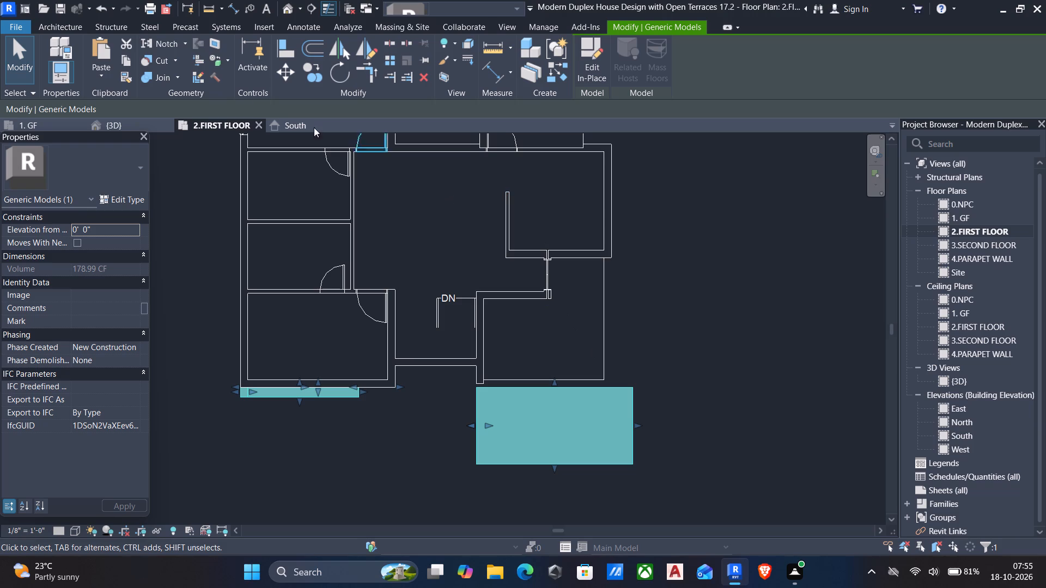
pyautogui.press('Escape')
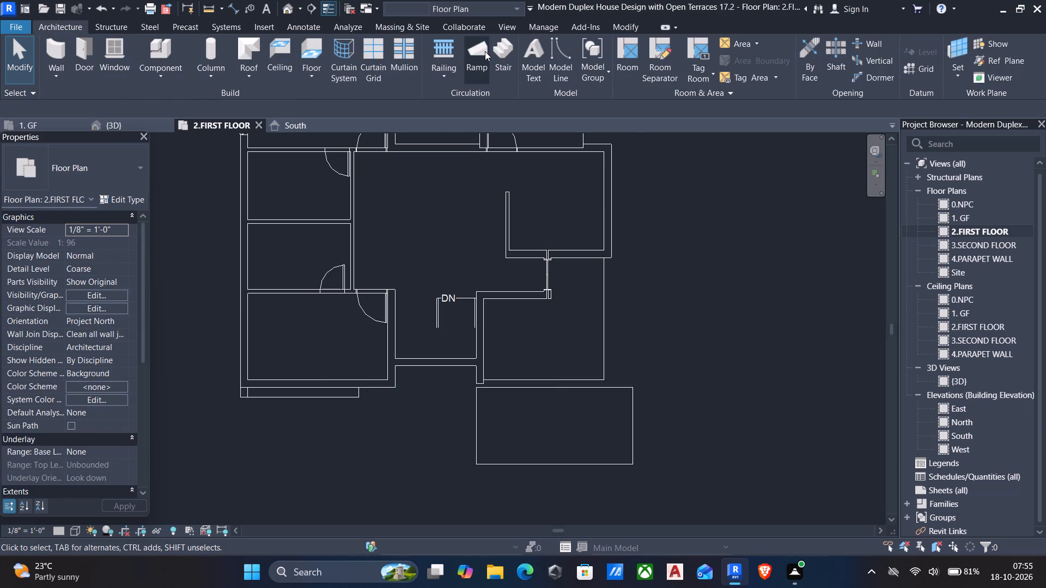
# Start a Cast-In-Place Monolithic Stair with location line Run: Left and draw a 10-riser run north from the terrace slab's southeast corner.
pyautogui.click(500, 53)
pyautogui.scroll(3, 597, 375)
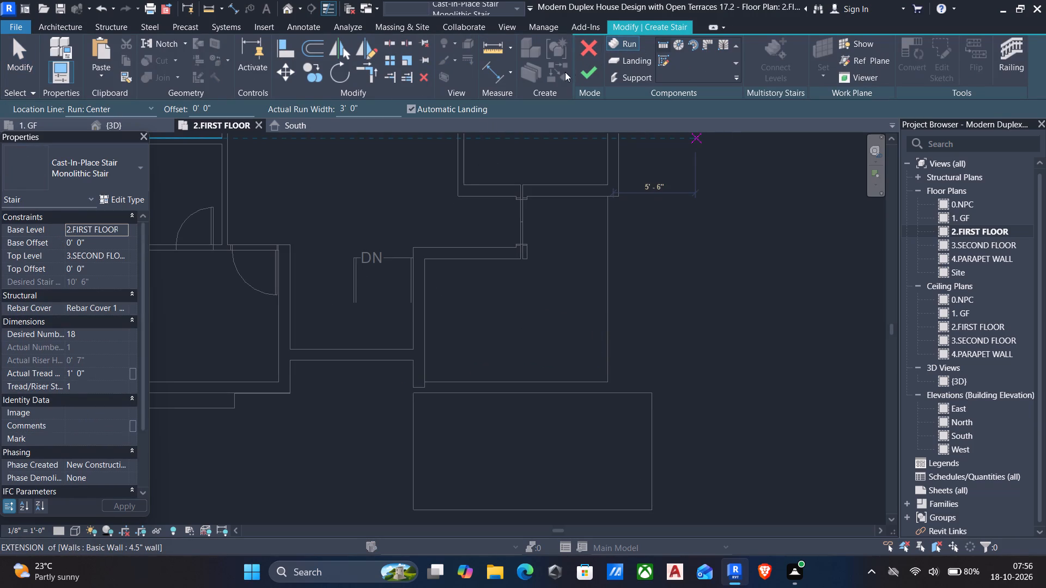
pyautogui.click(141, 102)
pyautogui.click(113, 133)
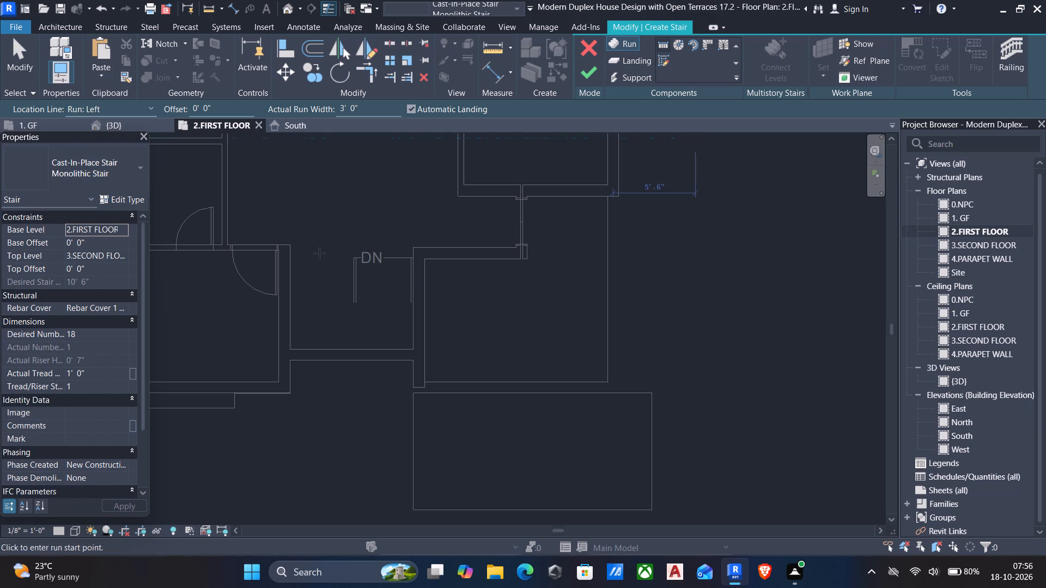
pyautogui.click(608, 384)
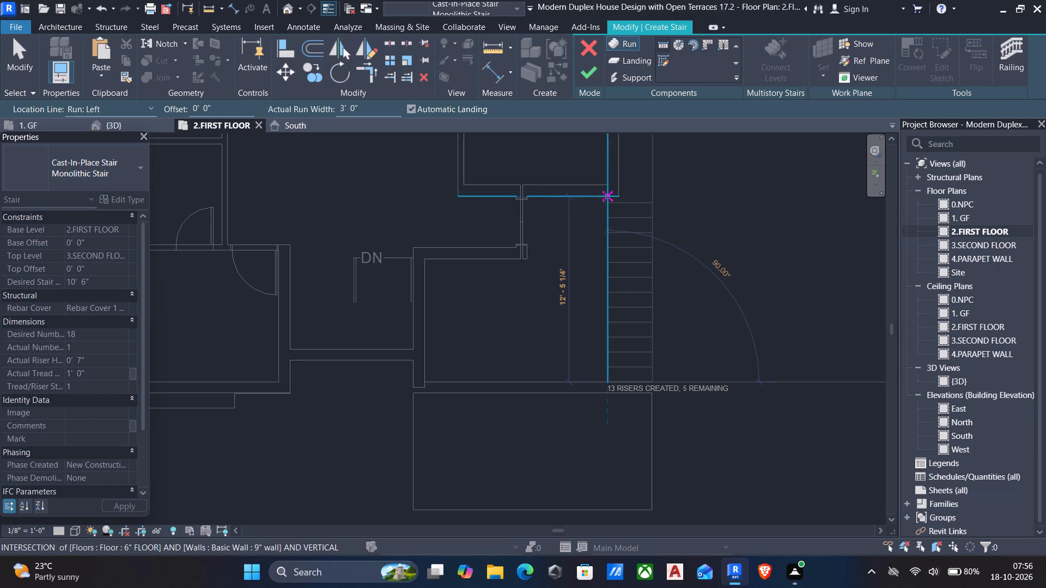
pyautogui.moveTo(604, 198); pyautogui.dragTo(593, 307, button='middle')
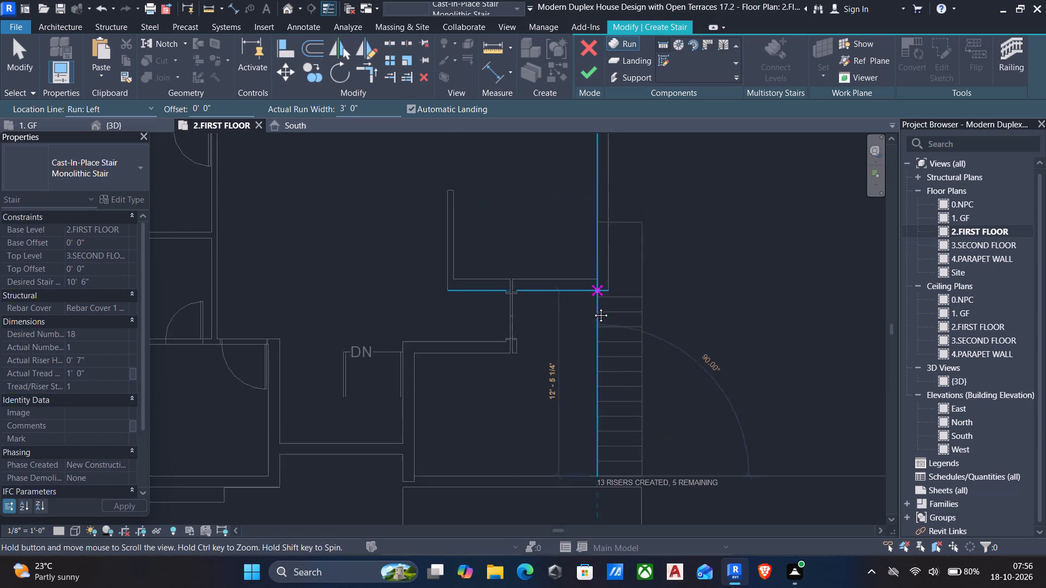
pyautogui.moveTo(593, 307); pyautogui.dragTo(593, 345, button='middle')
pyautogui.scroll(1, 593, 345)
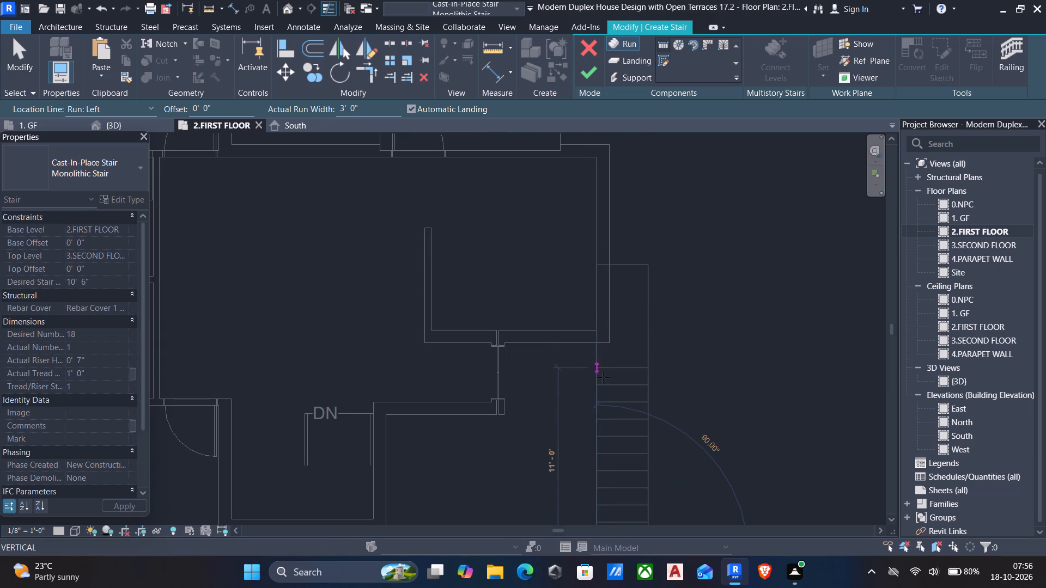
pyautogui.click(600, 406)
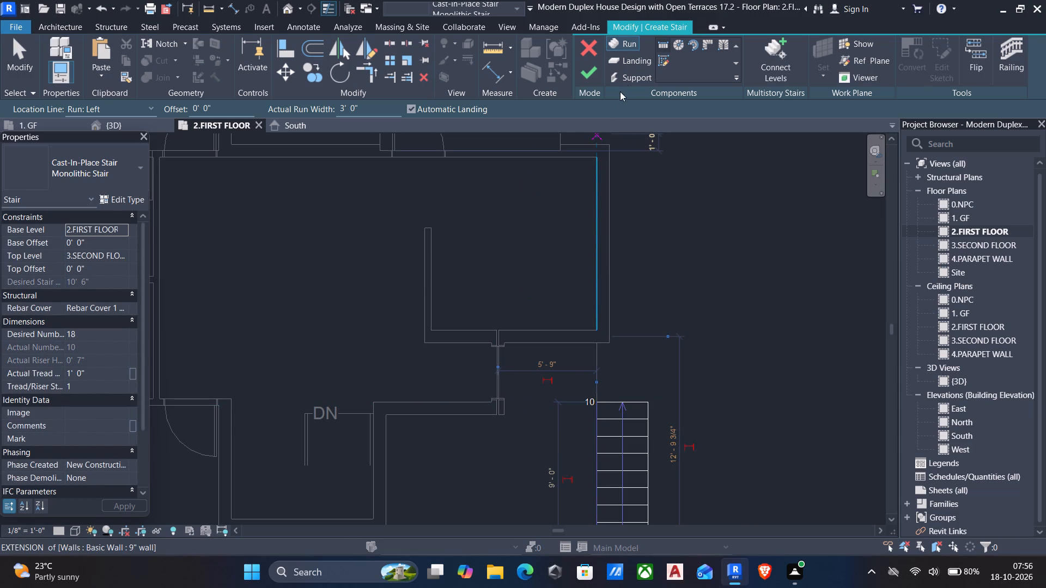
# Sketch a rectangular landing from the top of the run to the 9" wall's south face, about 3' by 3'-5", and finish the stair.
pyautogui.click(625, 64)
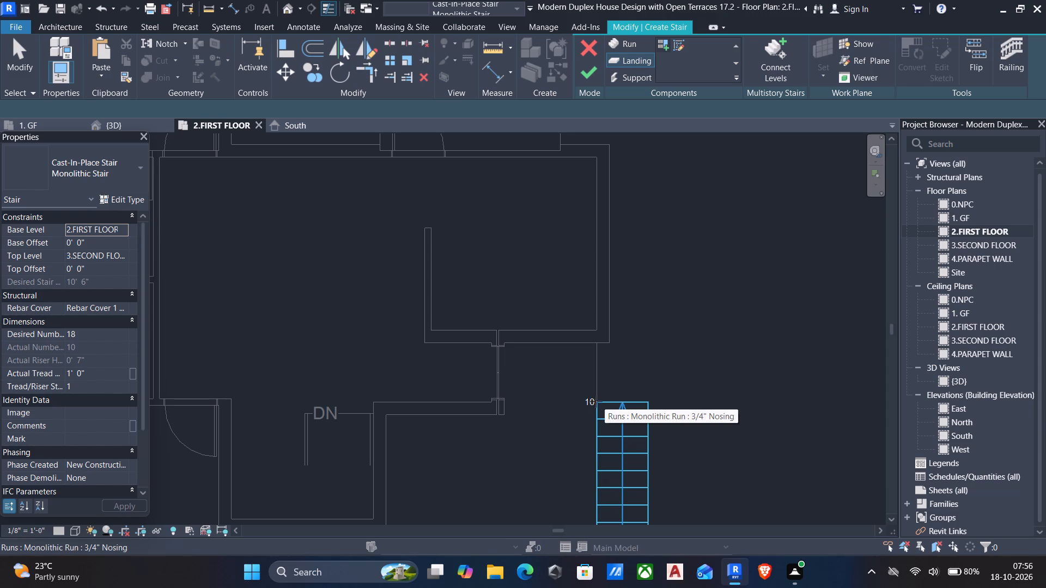
pyautogui.moveTo(609, 191); pyautogui.dragTo(598, 153, button='middle')
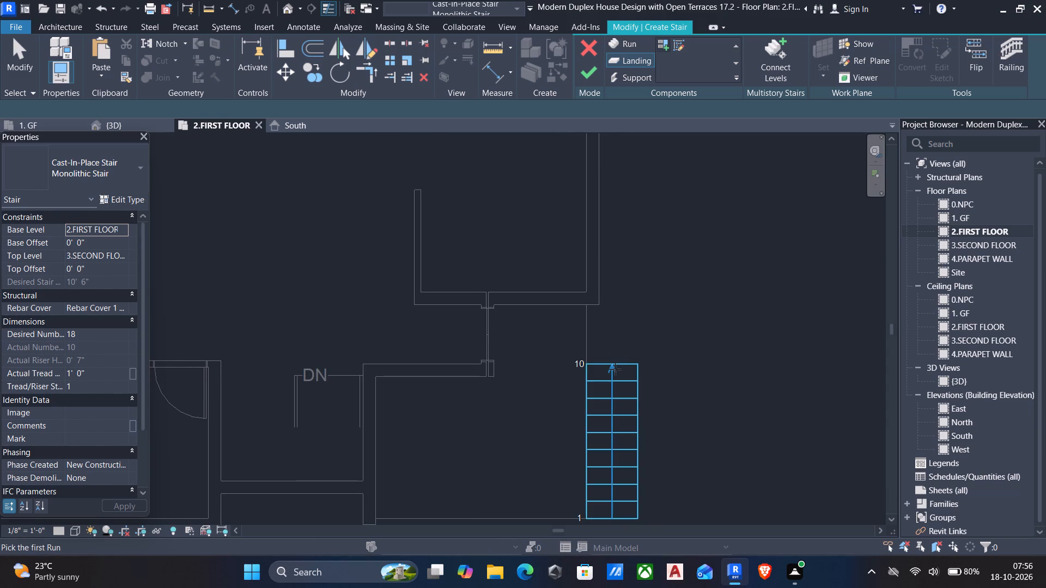
pyautogui.click(637, 364)
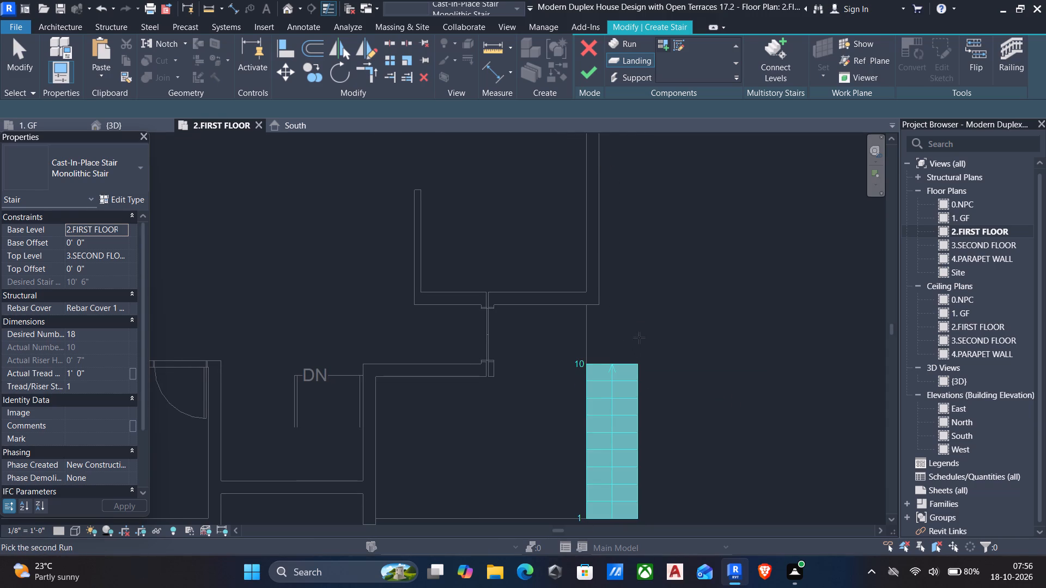
pyautogui.click(674, 44)
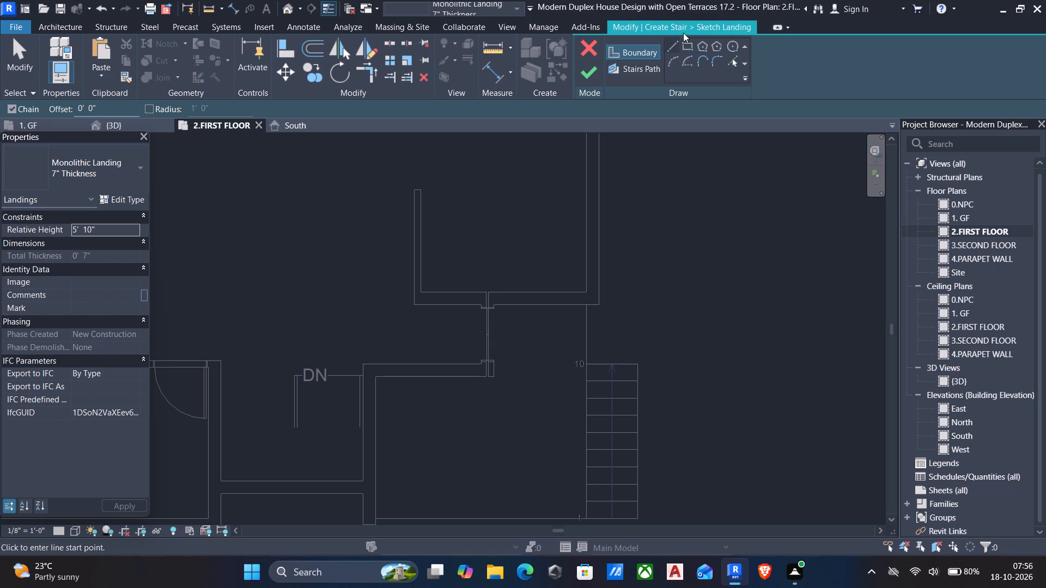
pyautogui.click(686, 42)
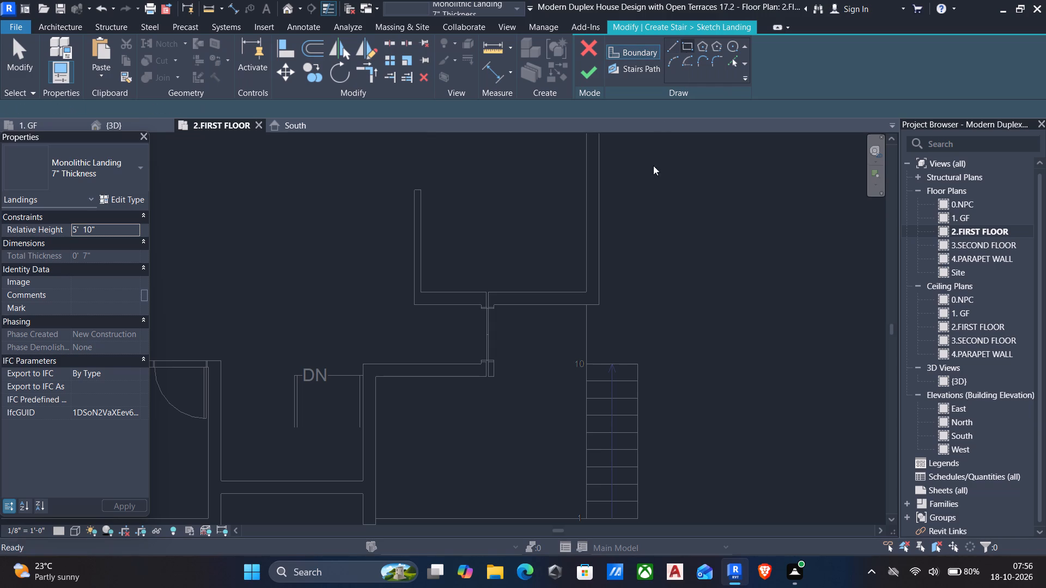
pyautogui.click(637, 362)
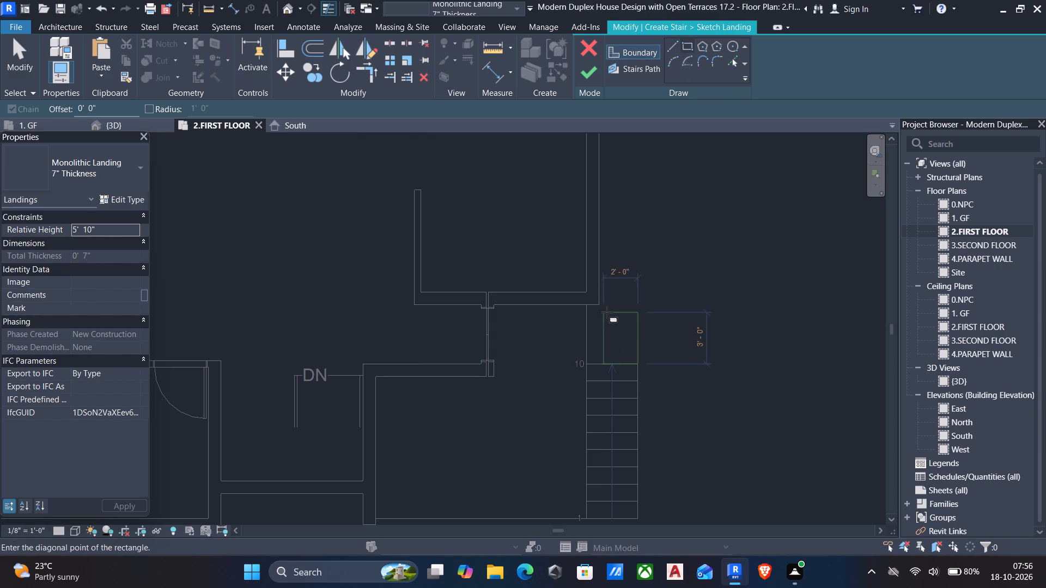
pyautogui.click(589, 308)
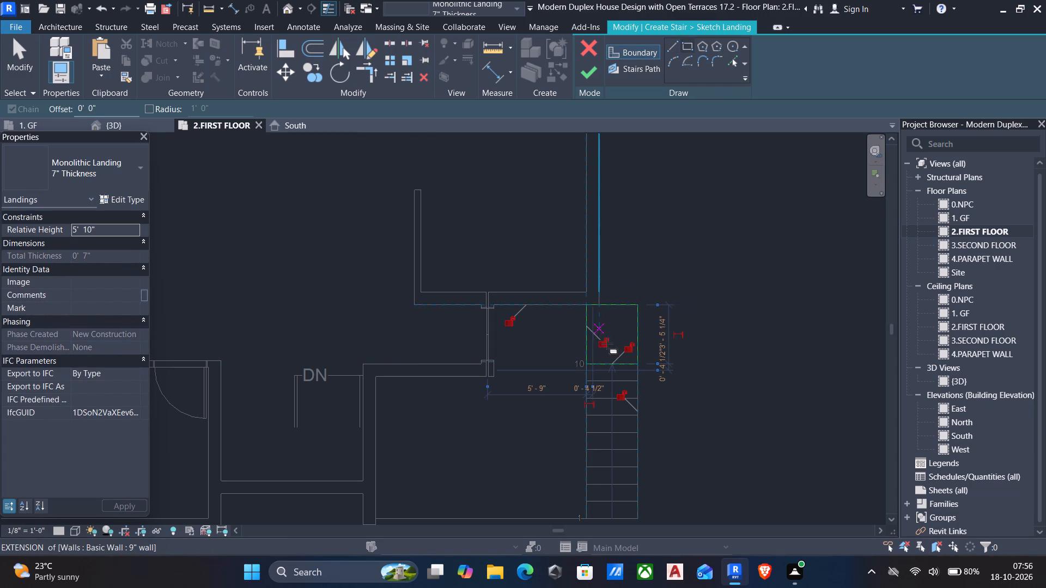
pyautogui.press('Escape')
pyautogui.press('Escape')
pyautogui.click(587, 77)
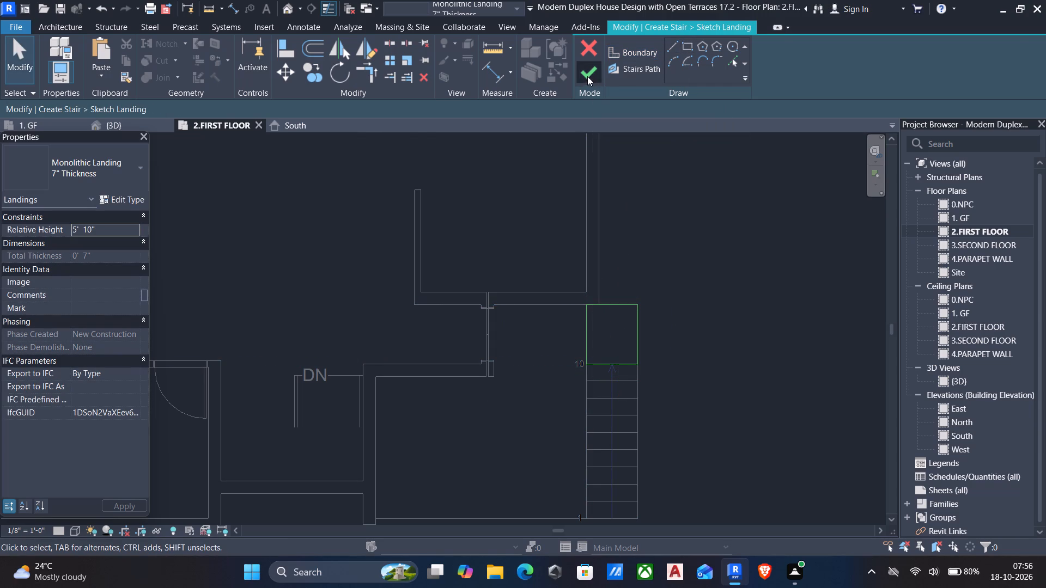
pyautogui.click(586, 73)
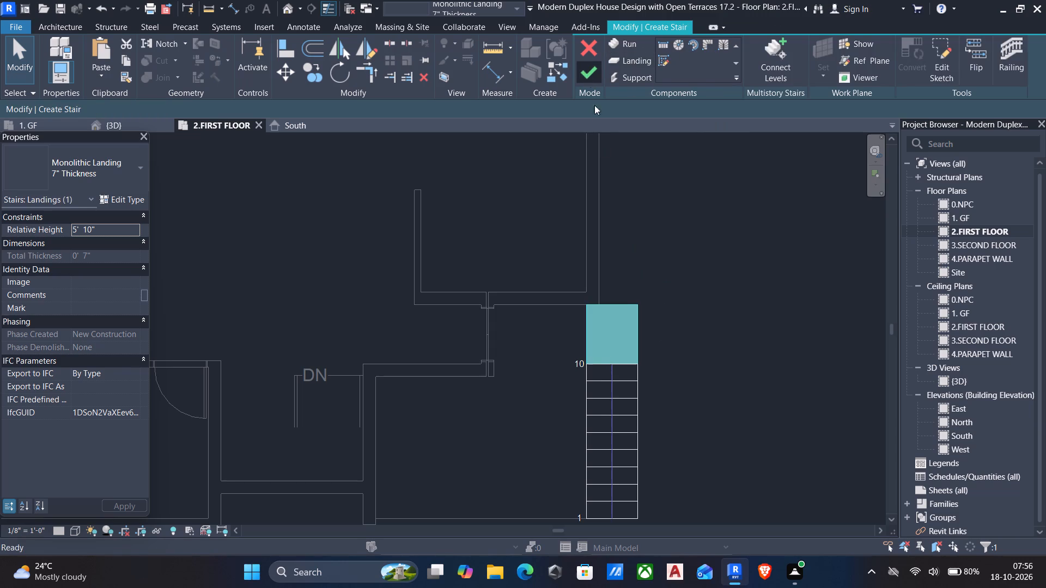
pyautogui.moveTo(683, 424); pyautogui.dragTo(650, 347, button='middle')
pyautogui.scroll(-1, 645, 360)
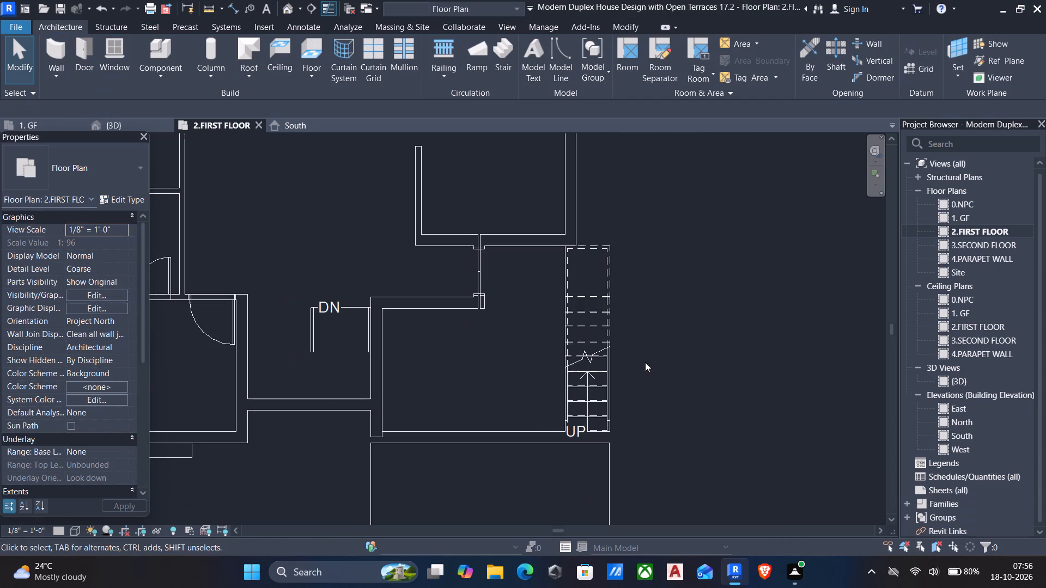
# Set the new stair's base level to 1. GF in the 3D view and inspect its position along the east wall.
pyautogui.click(287, 8)
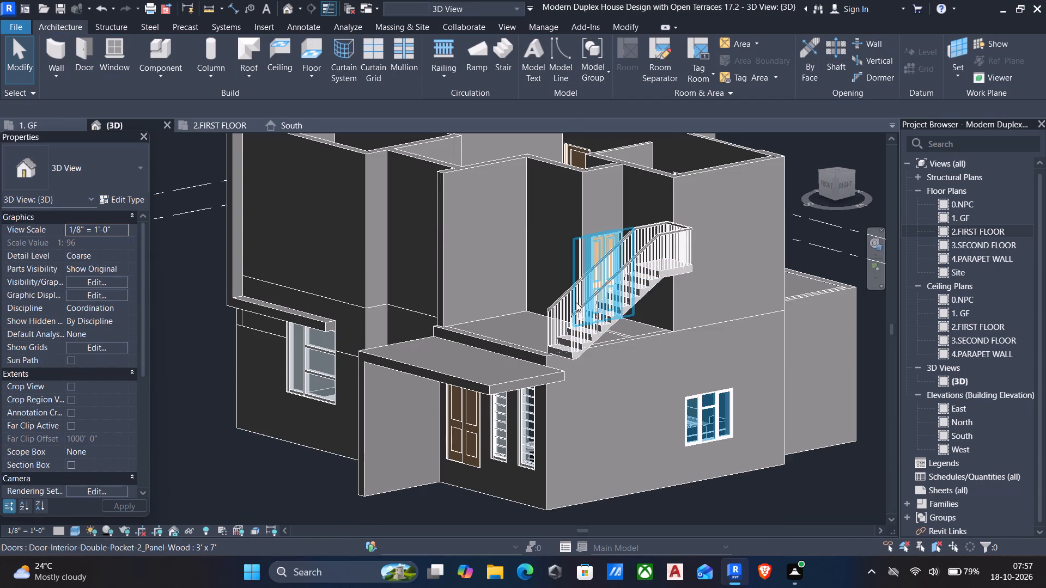
pyautogui.click(583, 347)
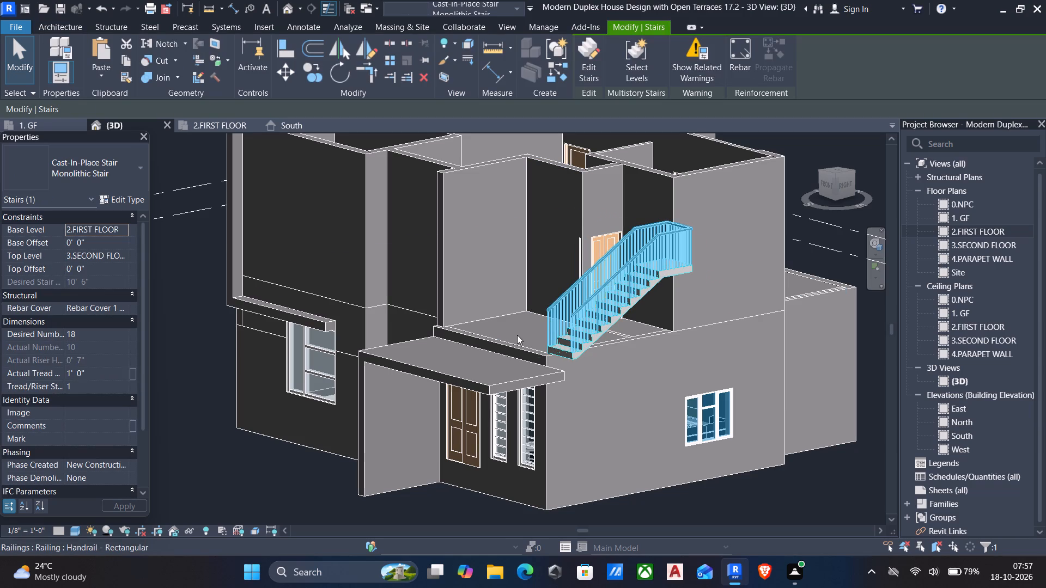
pyautogui.click(123, 230)
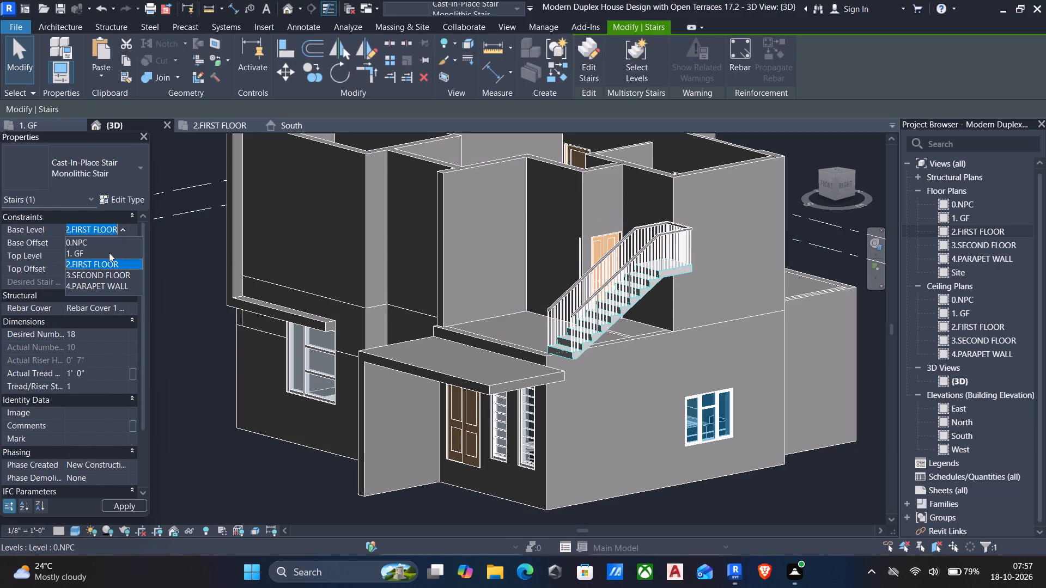
pyautogui.click(81, 254)
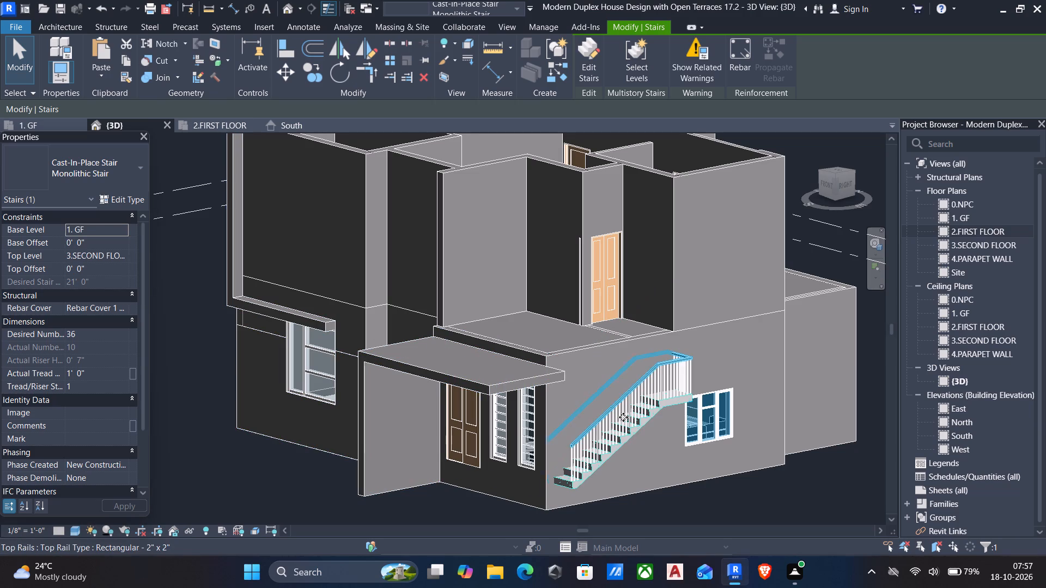
pyautogui.scroll(4, 629, 440)
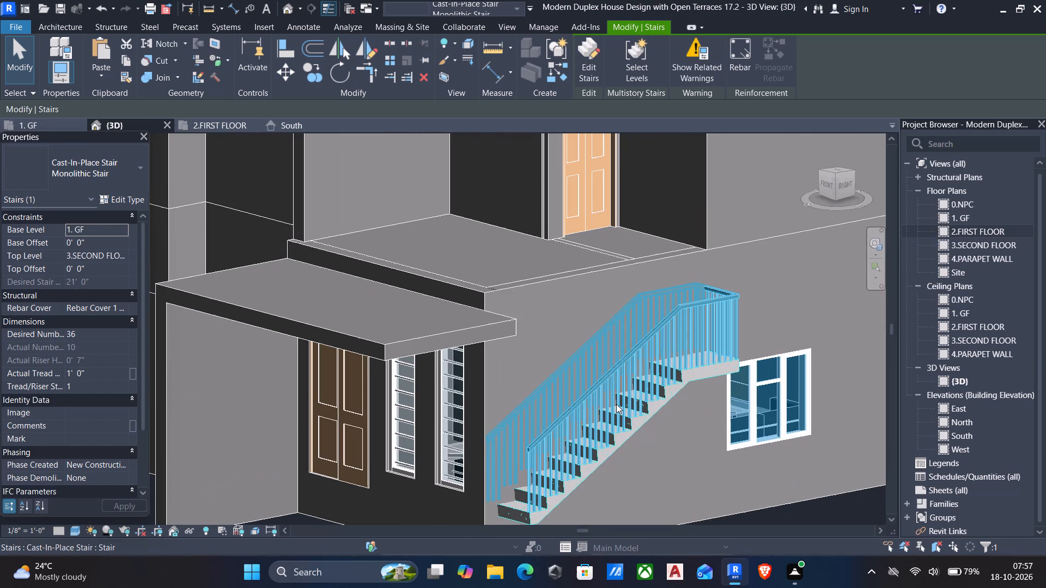
pyautogui.moveTo(632, 387); pyautogui.dragTo(508, 308, button='middle')
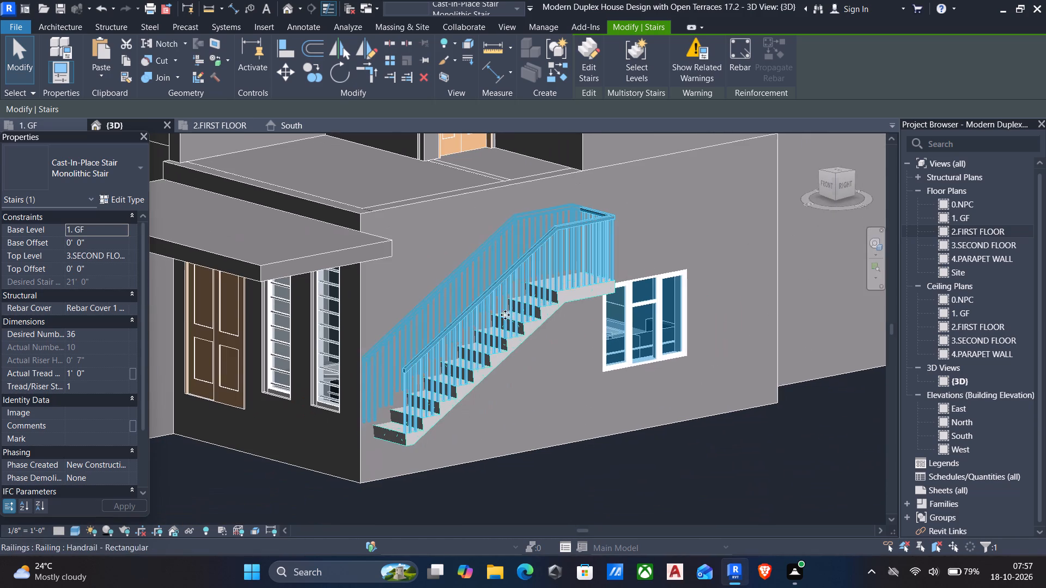
pyautogui.moveTo(395, 436); pyautogui.dragTo(393, 376, button='middle')
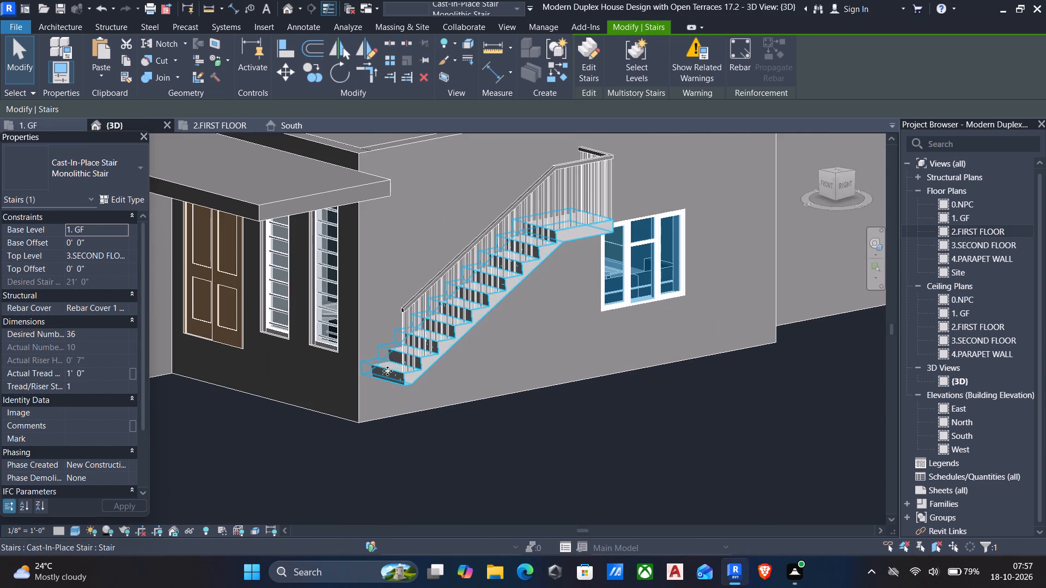
# Set the external monolithic stair's top level to 2.FIRST FLOOR.
pyautogui.scroll(3, 387, 376)
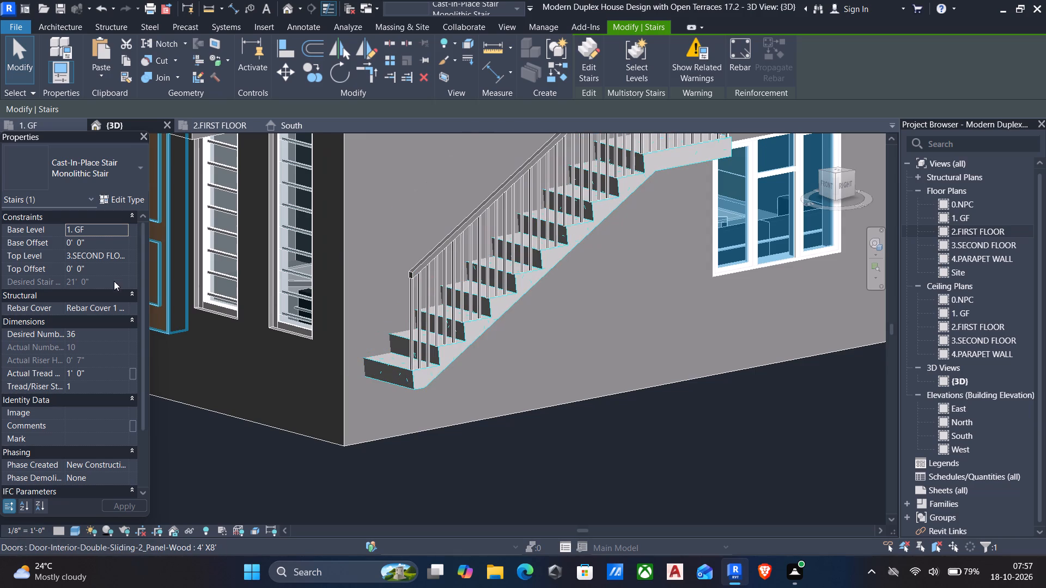
pyautogui.click(123, 254)
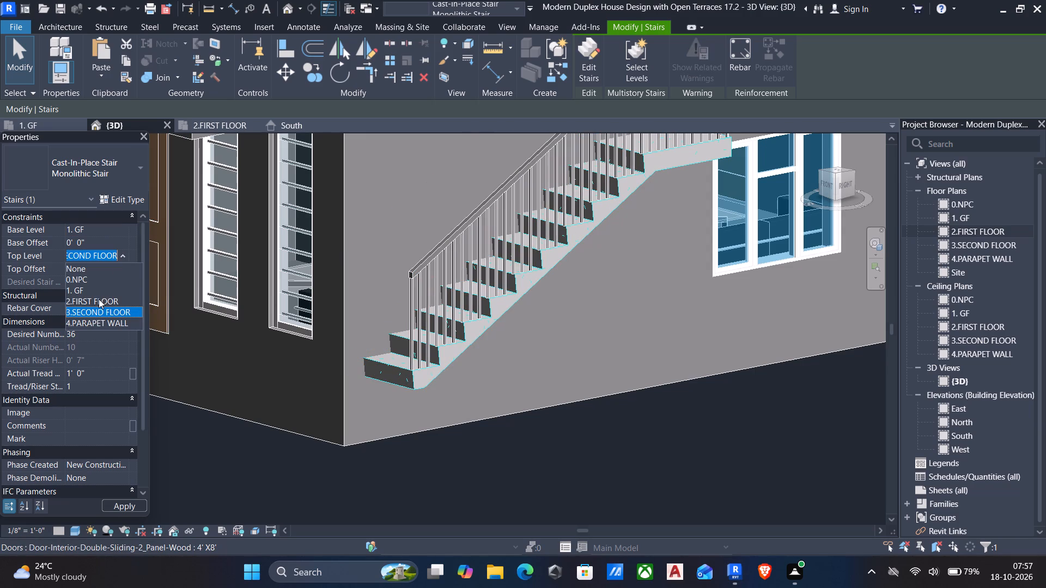
pyautogui.click(99, 299)
pyautogui.scroll(-3, 403, 376)
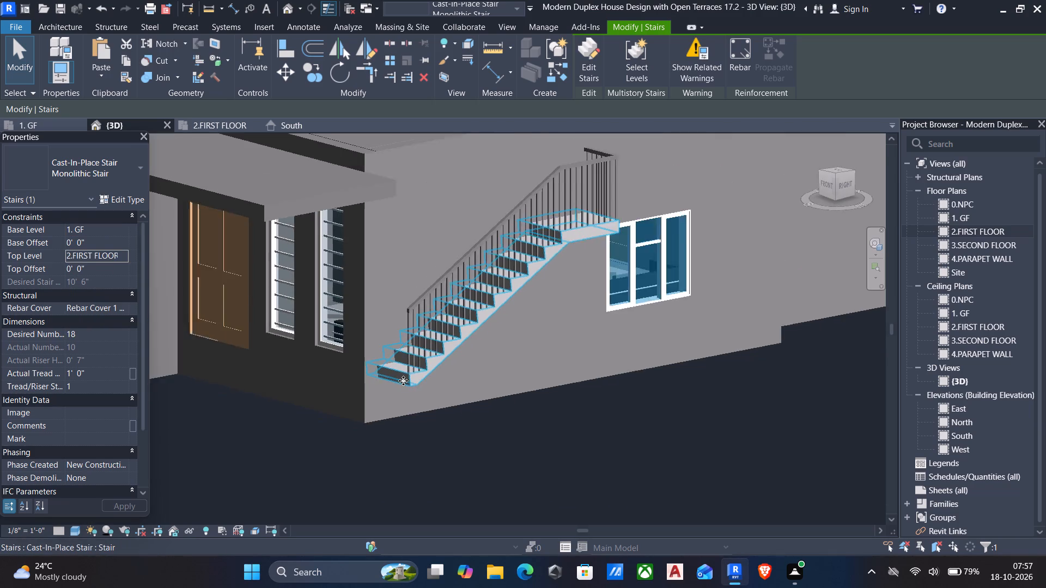
pyautogui.scroll(-1, 403, 381)
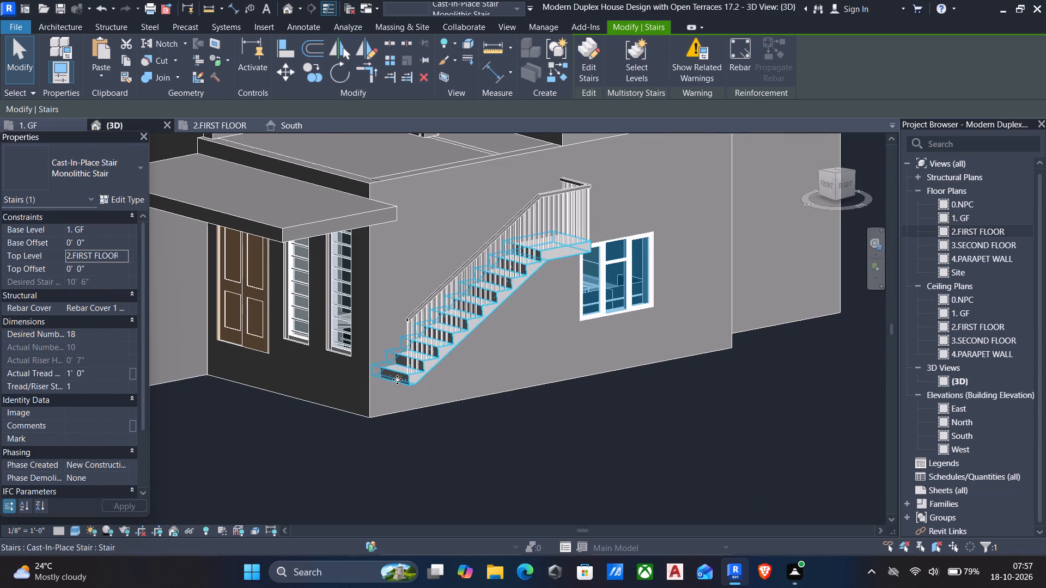
pyautogui.click(123, 257)
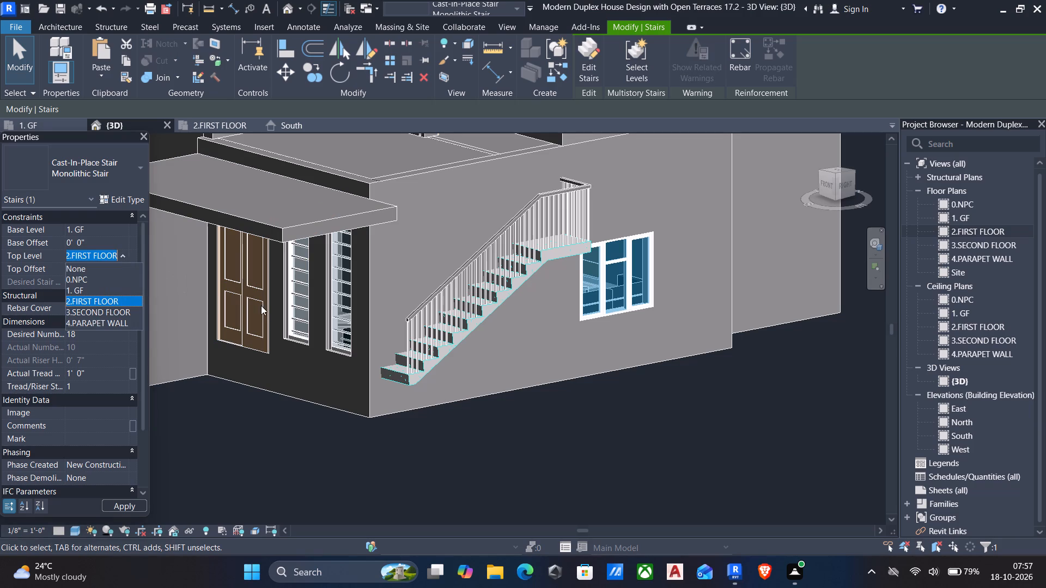
pyautogui.click(605, 406)
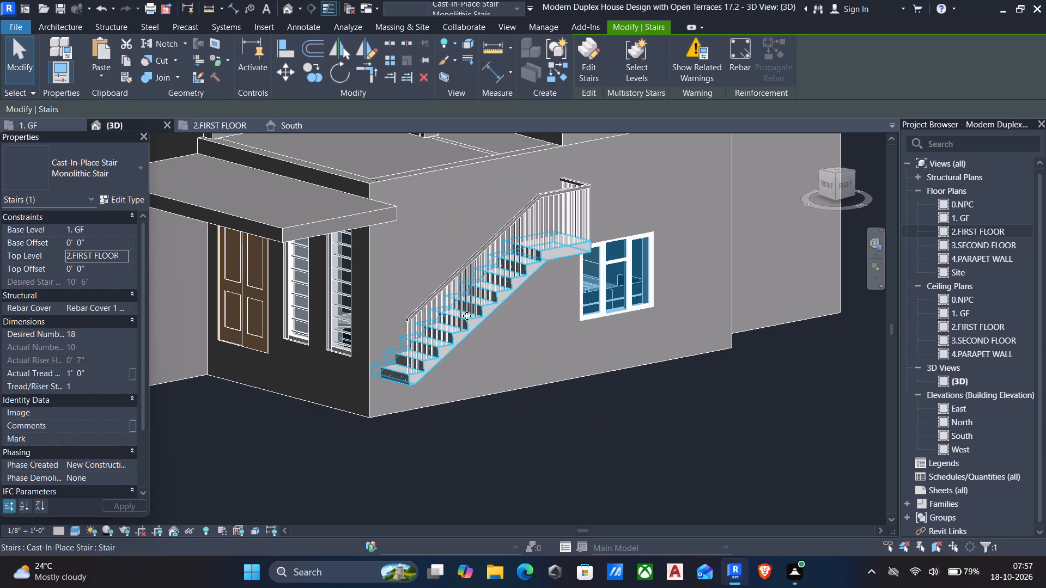
pyautogui.click(467, 324)
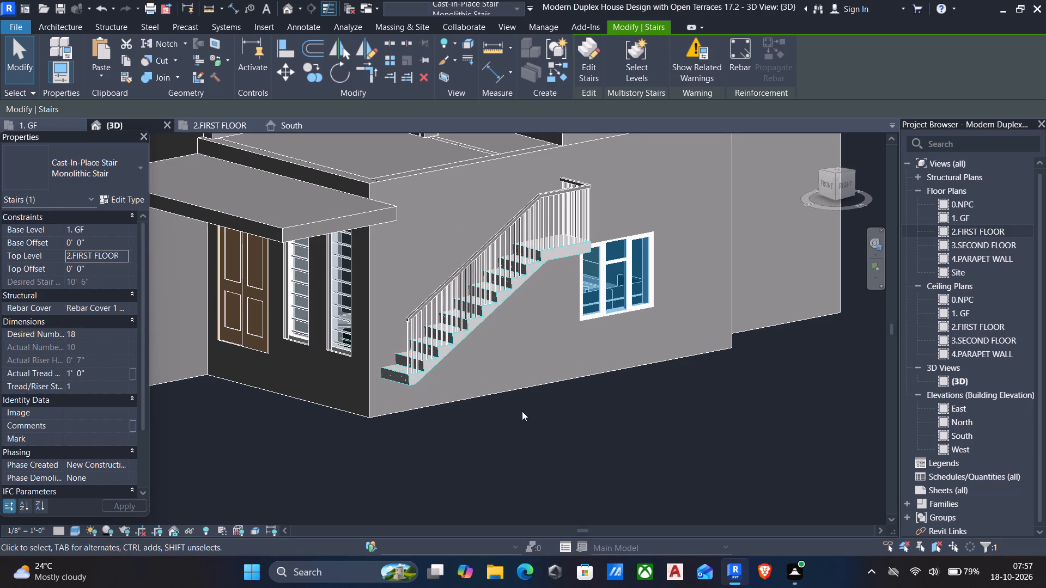
pyautogui.press('Escape')
# In the 1. GF floor plan, nudge the external stair east in small increments until it clears the east wall.
pyautogui.click(467, 333)
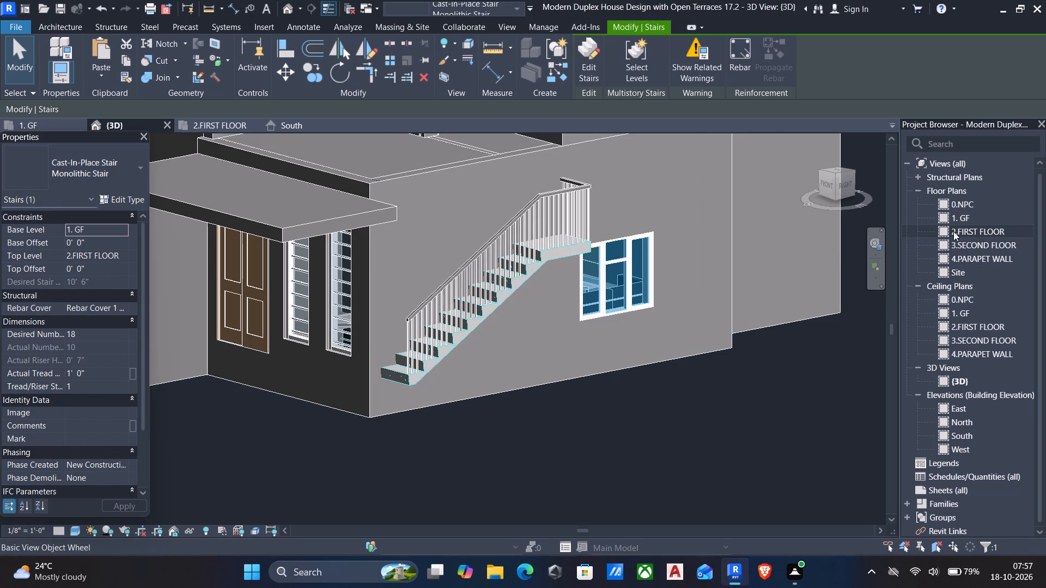
pyautogui.doubleClick(971, 219)
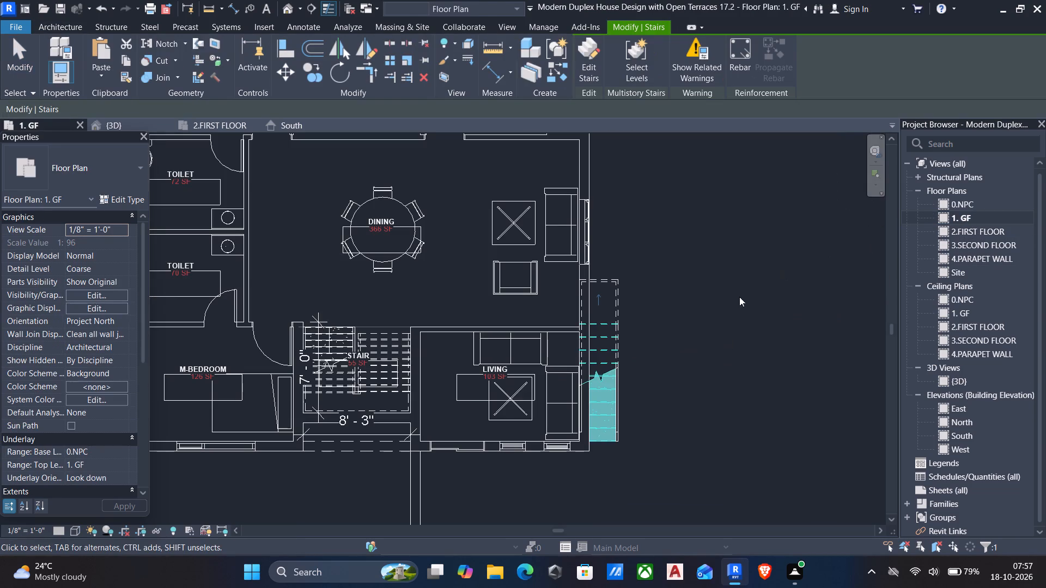
pyautogui.scroll(1, 609, 354)
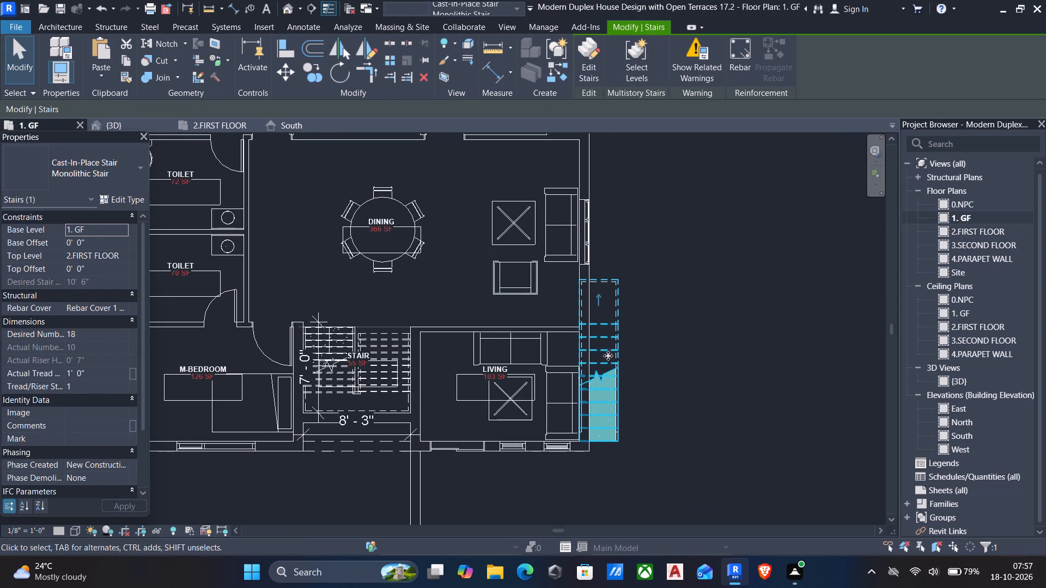
pyautogui.scroll(3, 608, 356)
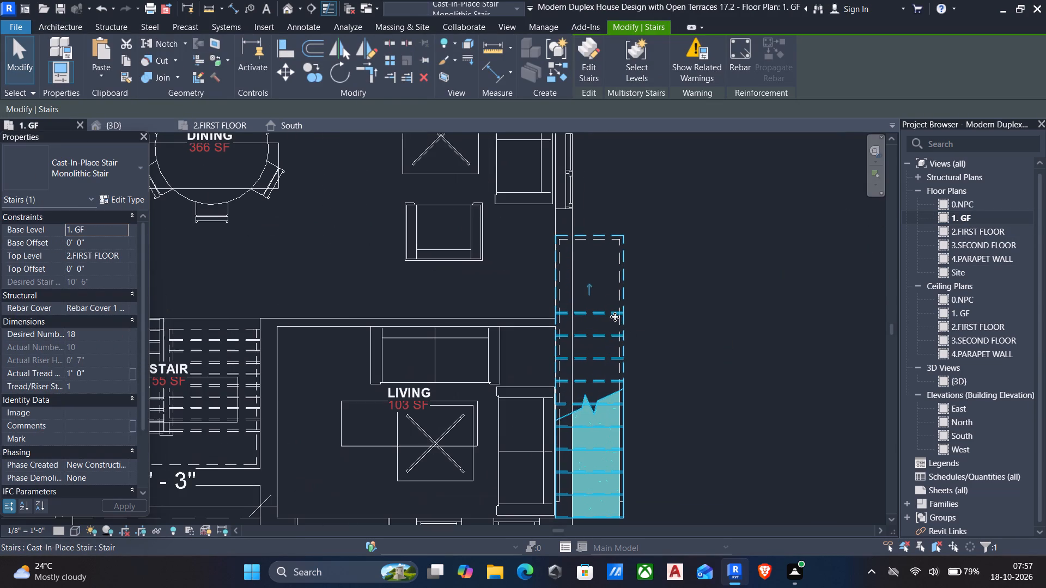
pyautogui.press('Right')
pyautogui.press('Right')
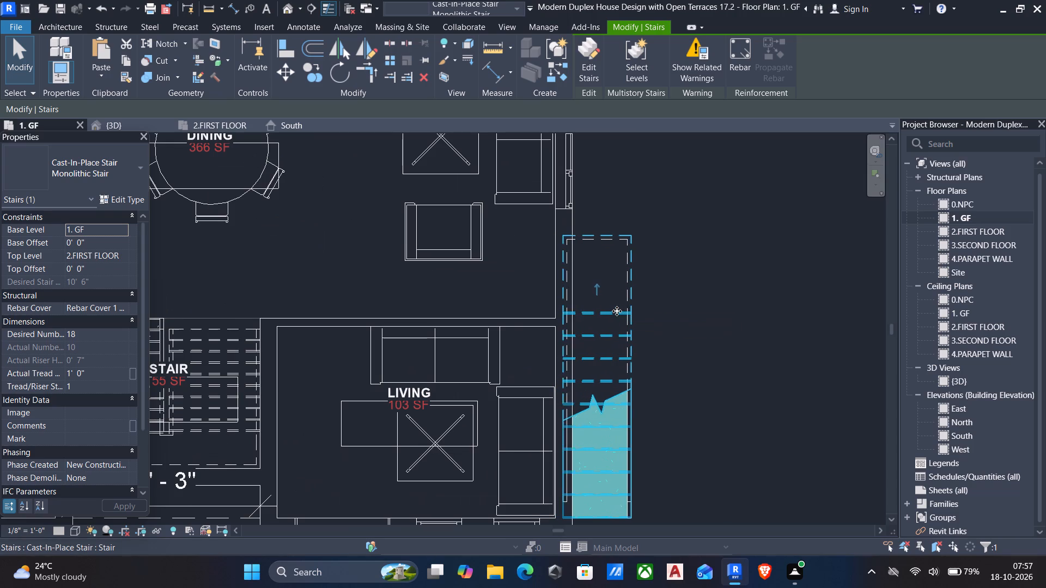
pyautogui.press('Right')
pyautogui.press('Right')
pyautogui.press('Right')
# Align the external stair's west edge with the outer face of the east wall.
pyautogui.scroll(3, 614, 323)
pyautogui.write('al')
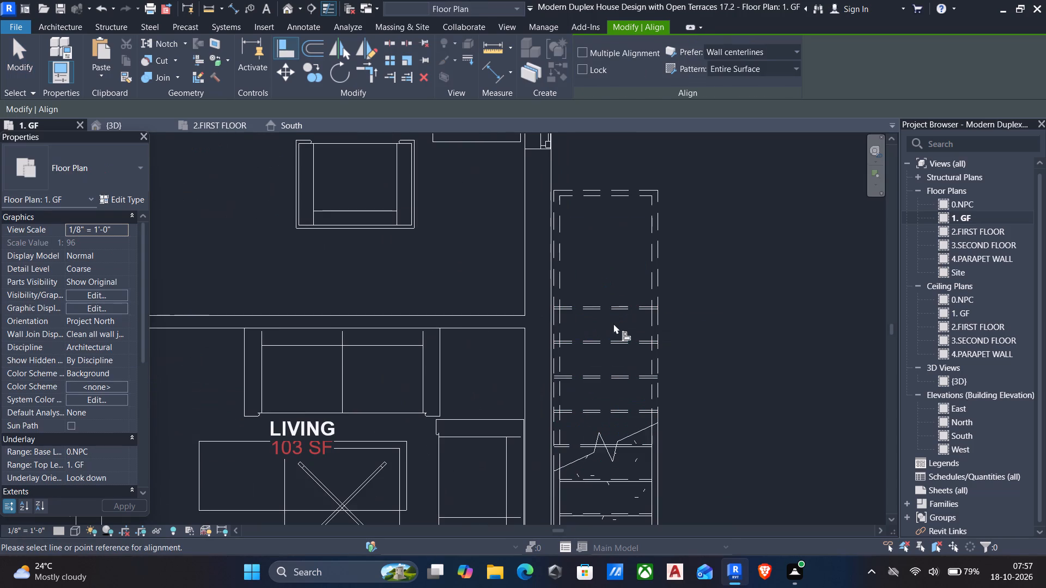
pyautogui.click(554, 158)
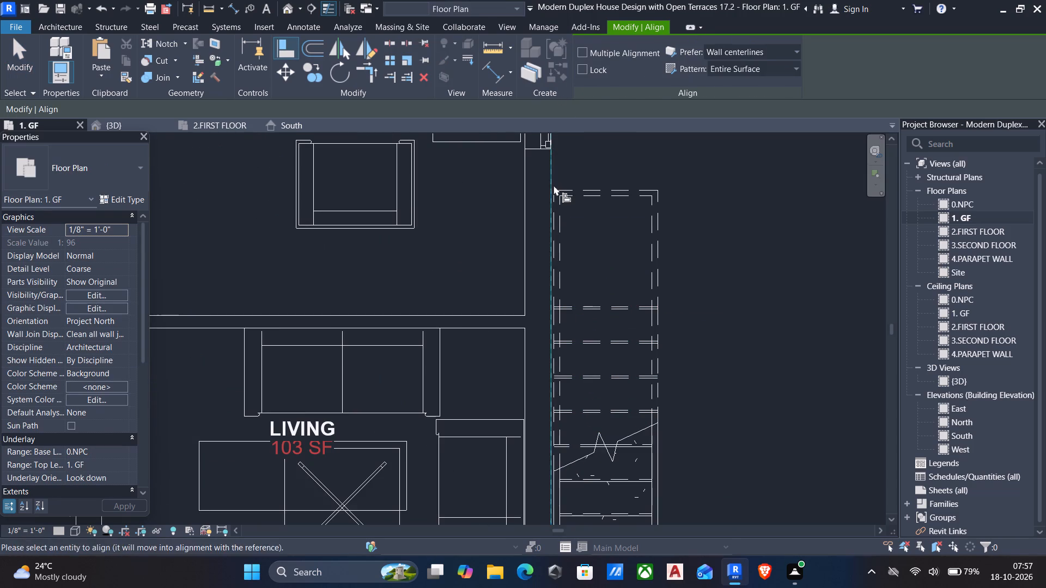
pyautogui.scroll(2, 552, 218)
pyautogui.click(553, 220)
pyautogui.scroll(-6, 546, 248)
pyautogui.moveTo(543, 280); pyautogui.dragTo(540, 226, button='middle')
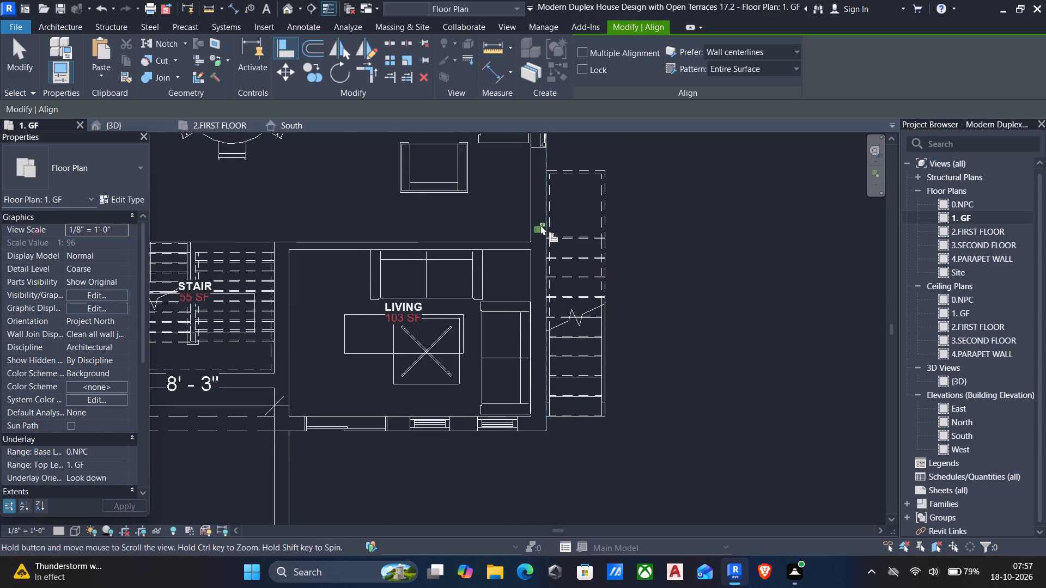
pyautogui.scroll(1, 540, 224)
pyautogui.moveTo(544, 328); pyautogui.dragTo(542, 303, button='middle')
pyautogui.moveTo(559, 412); pyautogui.dragTo(545, 335, button='middle')
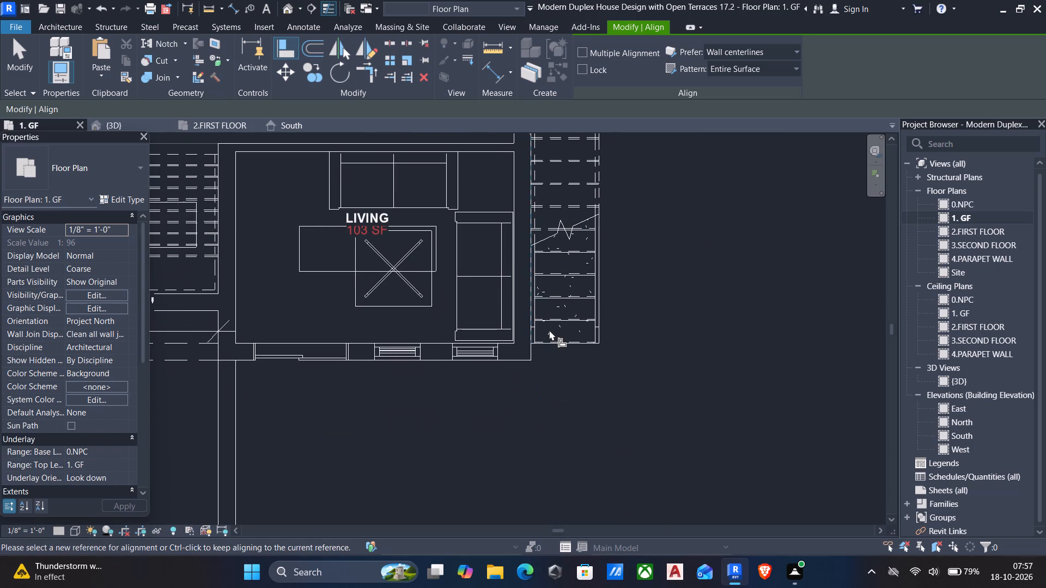
pyautogui.press('Escape')
pyautogui.moveTo(543, 390); pyautogui.dragTo(536, 234, button='middle')
pyautogui.scroll(-1, 532, 262)
pyautogui.press('Escape')
# Open the external stair for editing and nudge its run south toward the living room's south wall face.
pyautogui.moveTo(513, 249); pyautogui.dragTo(512, 250, button='middle')
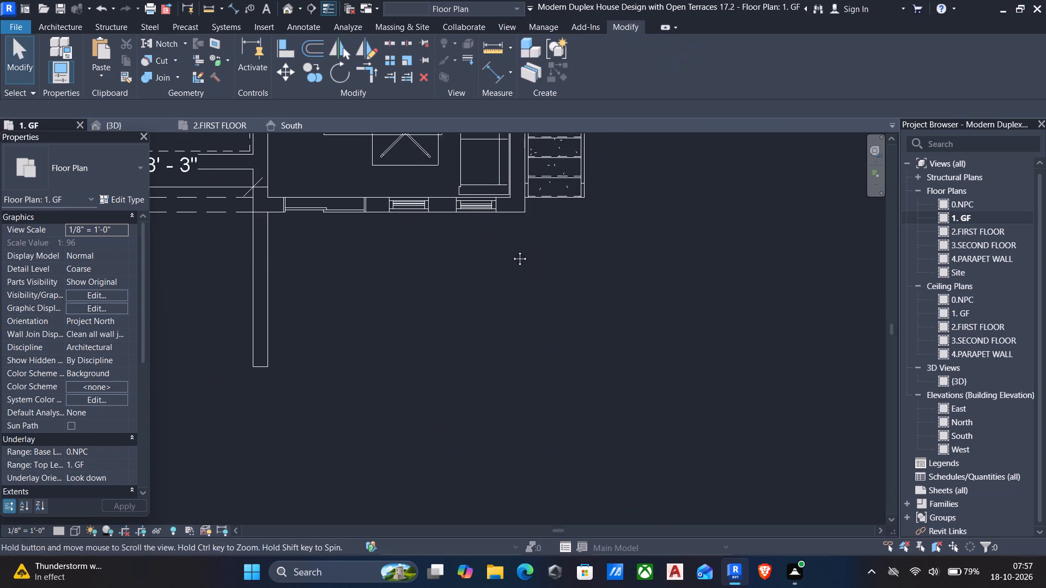
pyautogui.moveTo(512, 250); pyautogui.dragTo(500, 279, button='middle')
pyautogui.click(568, 209)
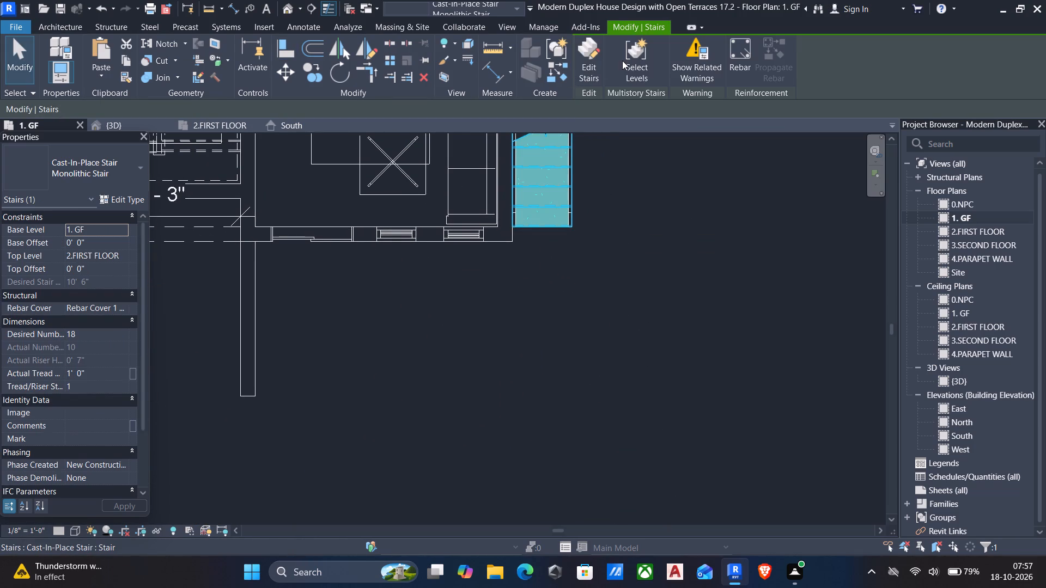
pyautogui.click(591, 69)
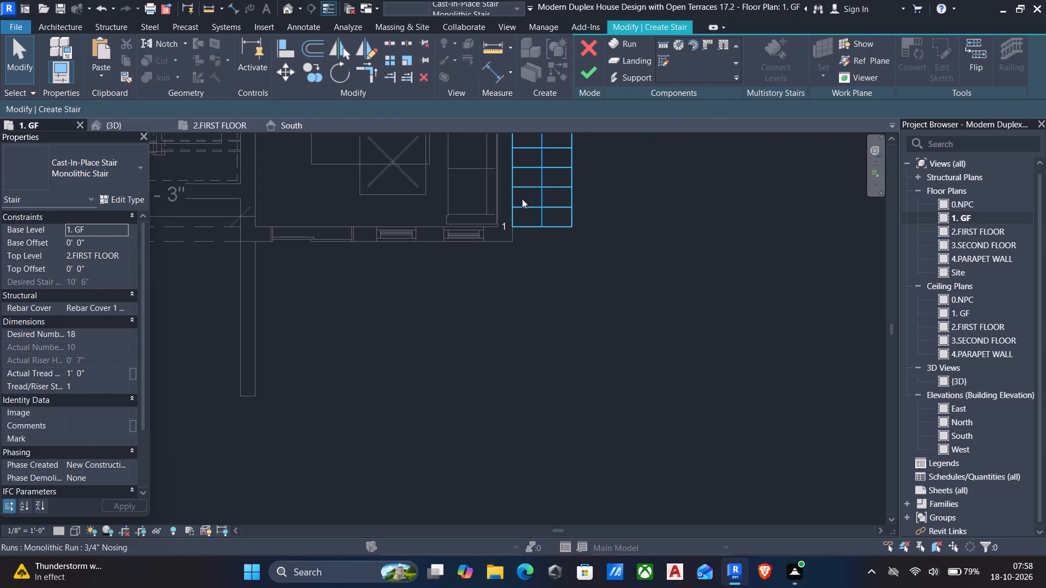
pyautogui.click(536, 225)
pyautogui.moveTo(589, 274); pyautogui.dragTo(586, 309, button='middle')
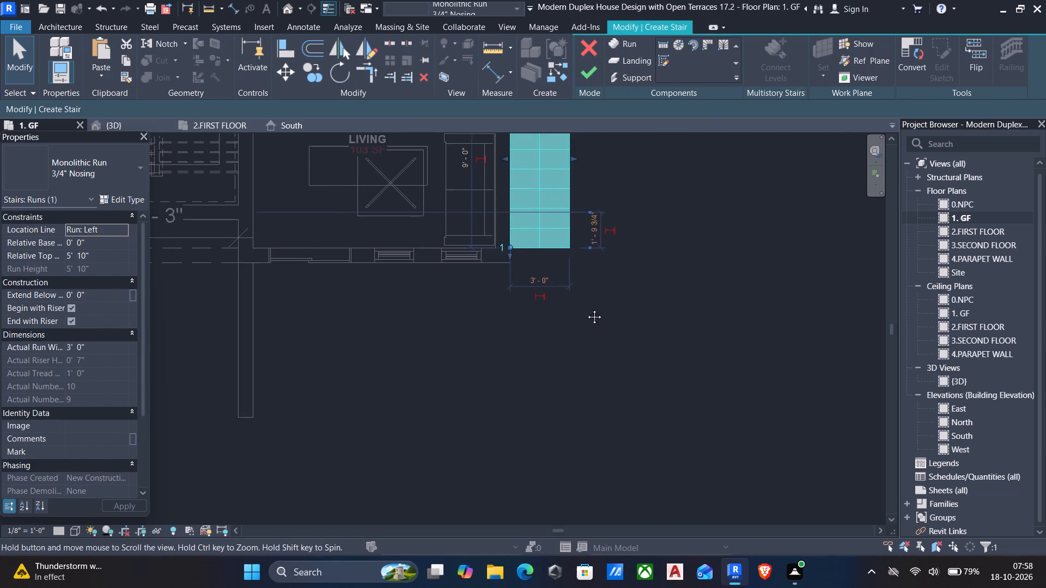
pyautogui.moveTo(586, 309); pyautogui.dragTo(590, 359, button='middle')
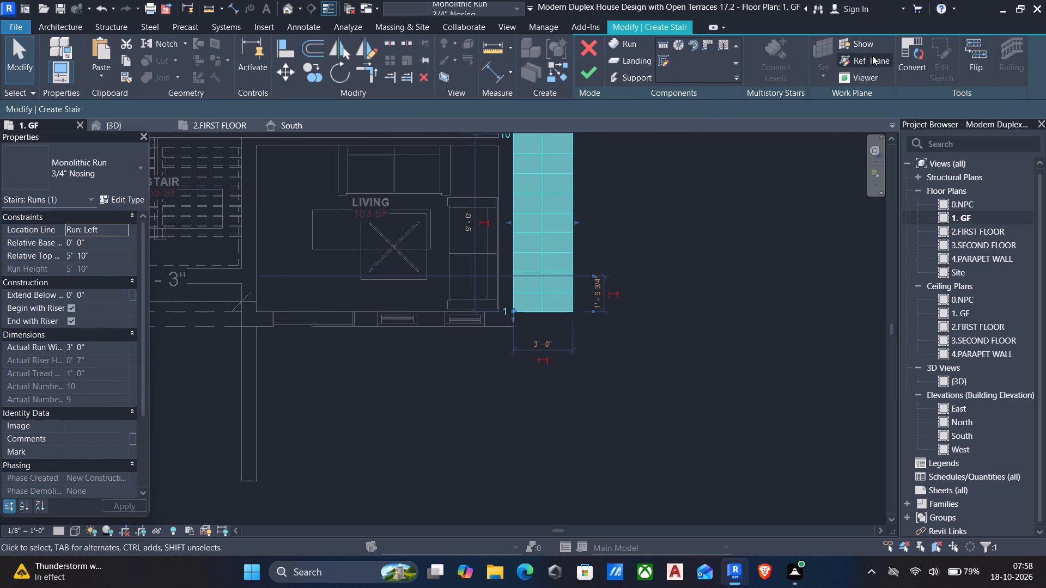
pyautogui.moveTo(593, 216); pyautogui.dragTo(595, 293, button='middle')
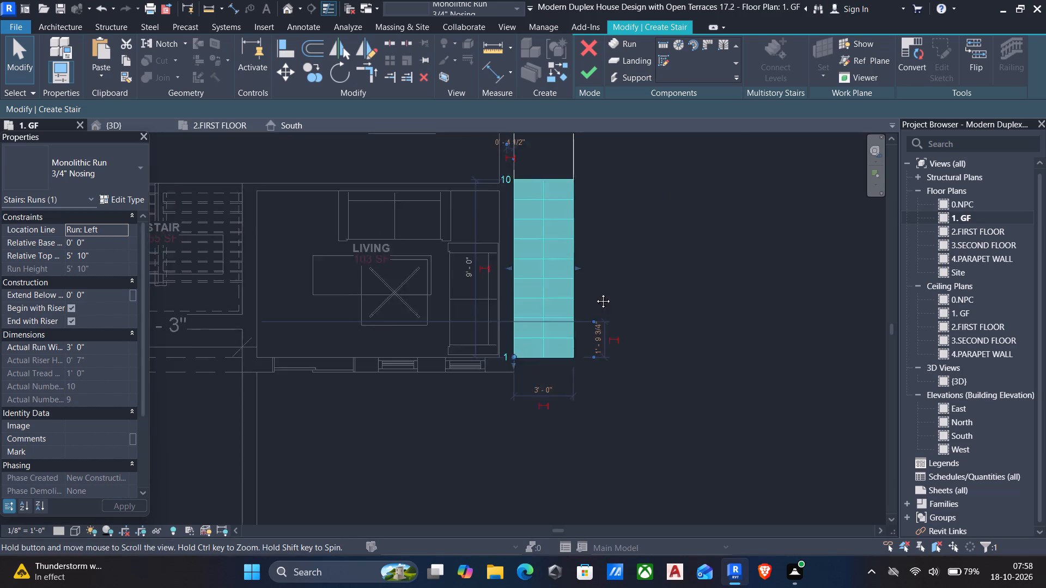
pyautogui.moveTo(595, 293); pyautogui.dragTo(596, 311, button='middle')
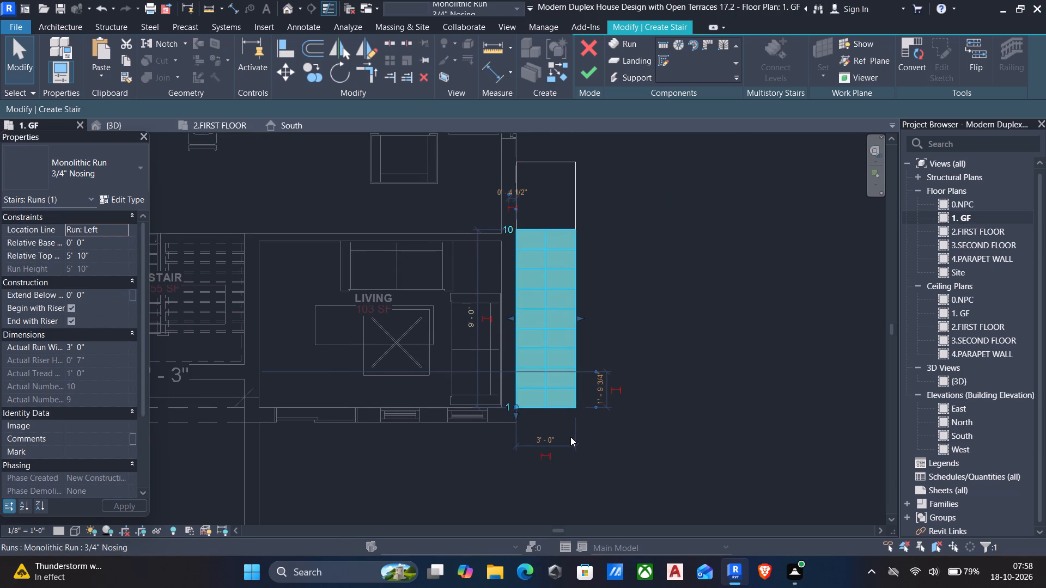
pyautogui.press('Down')
pyautogui.press('Down')
pyautogui.press('Down')
pyautogui.press('Down')
# Align the run's first riser with the outer face of the living room's south wall.
pyautogui.scroll(4, 544, 431)
pyautogui.moveTo(458, 460); pyautogui.dragTo(479, 397, button='middle')
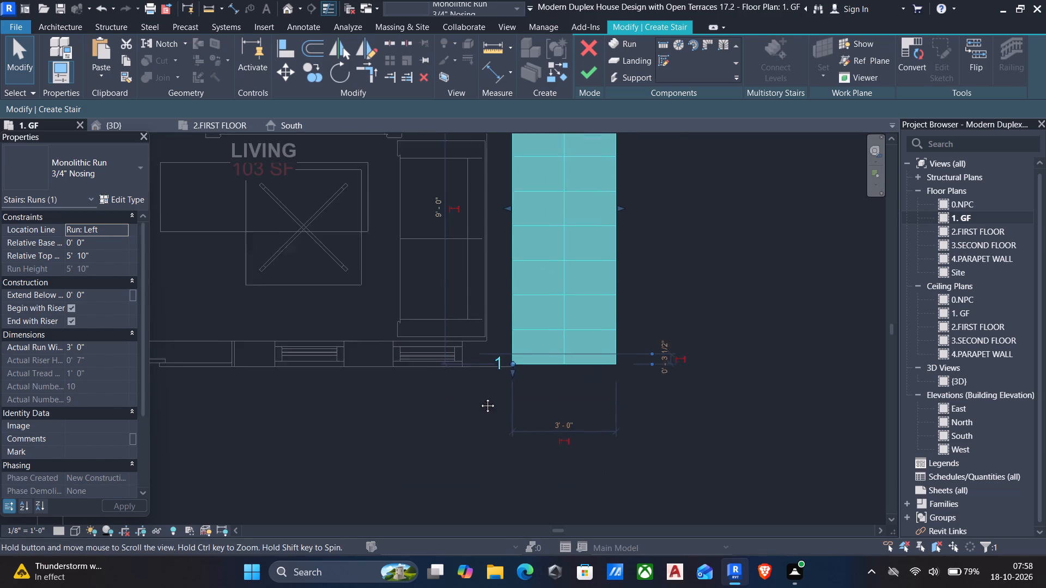
pyautogui.moveTo(479, 397); pyautogui.dragTo(481, 395, button='middle')
pyautogui.write('al')
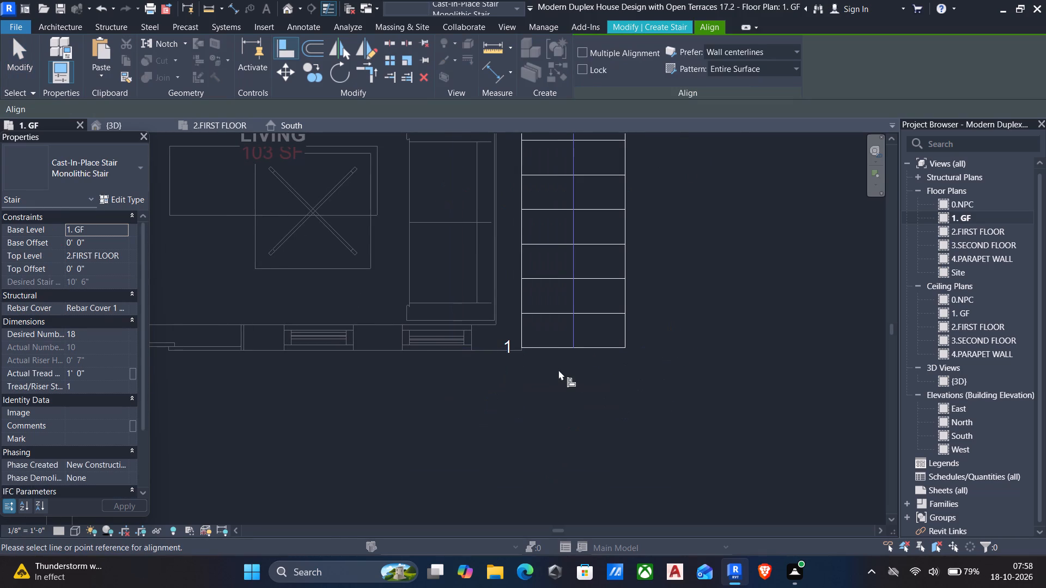
pyautogui.scroll(4, 538, 383)
pyautogui.click(451, 325)
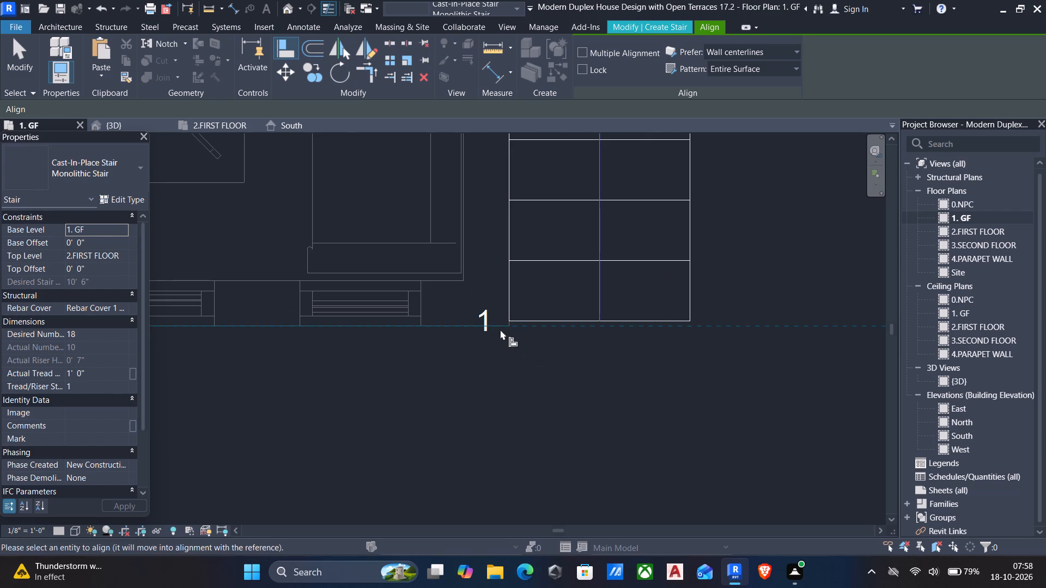
pyautogui.click(537, 320)
pyautogui.scroll(-11, 538, 342)
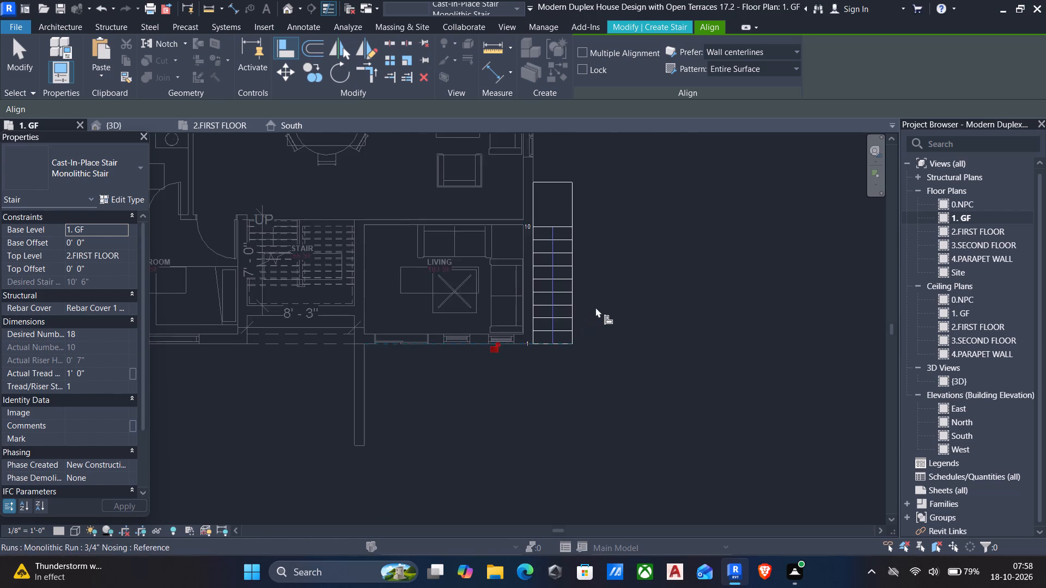
pyautogui.moveTo(597, 307); pyautogui.dragTo(585, 465, button='middle')
pyautogui.press('Escape')
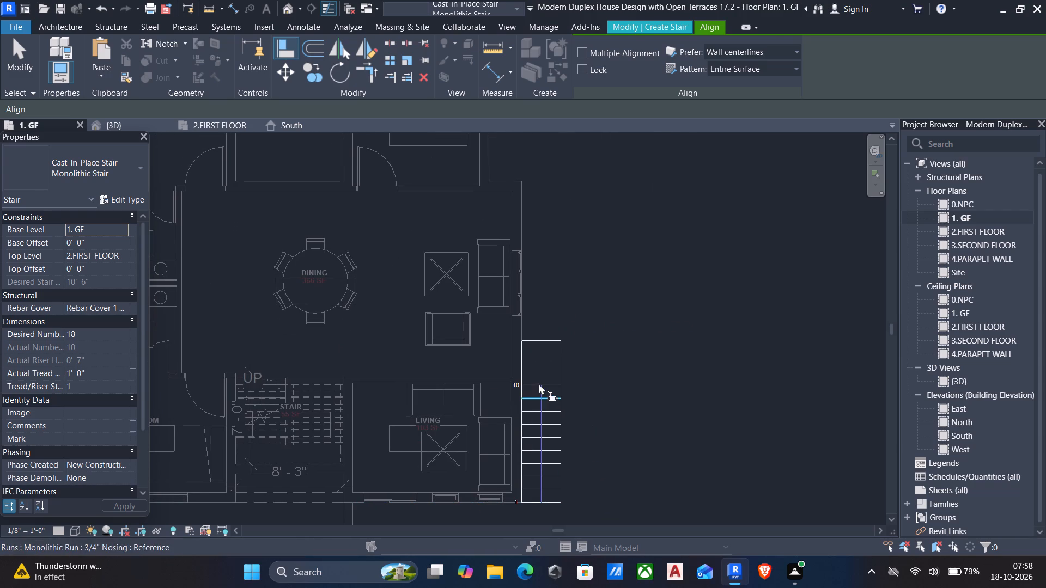
pyautogui.press('Escape')
# Delete the sketched landing at the top of the stair run.
pyautogui.click(534, 398)
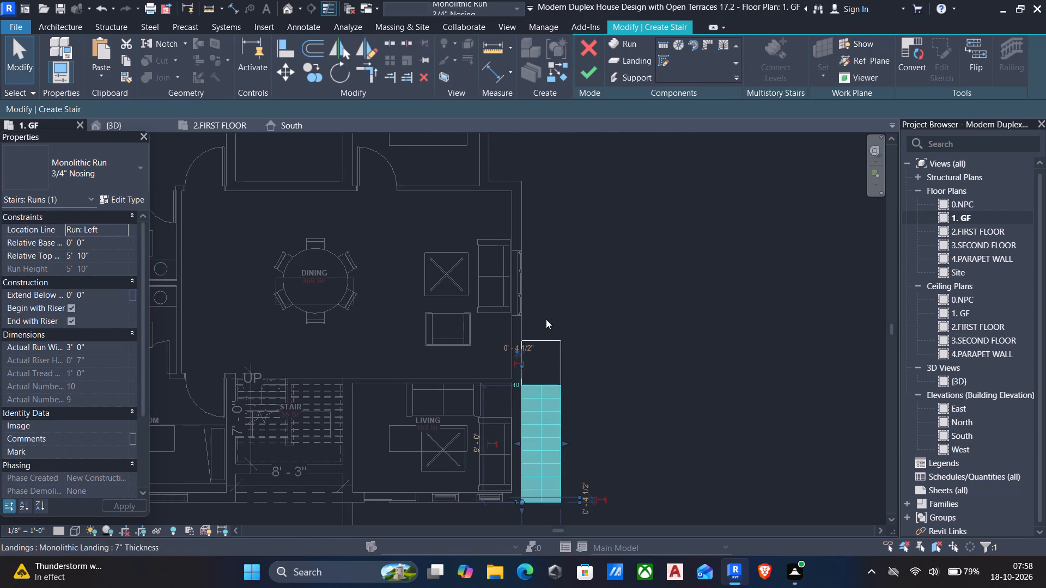
pyautogui.click(555, 339)
pyautogui.press('Delete')
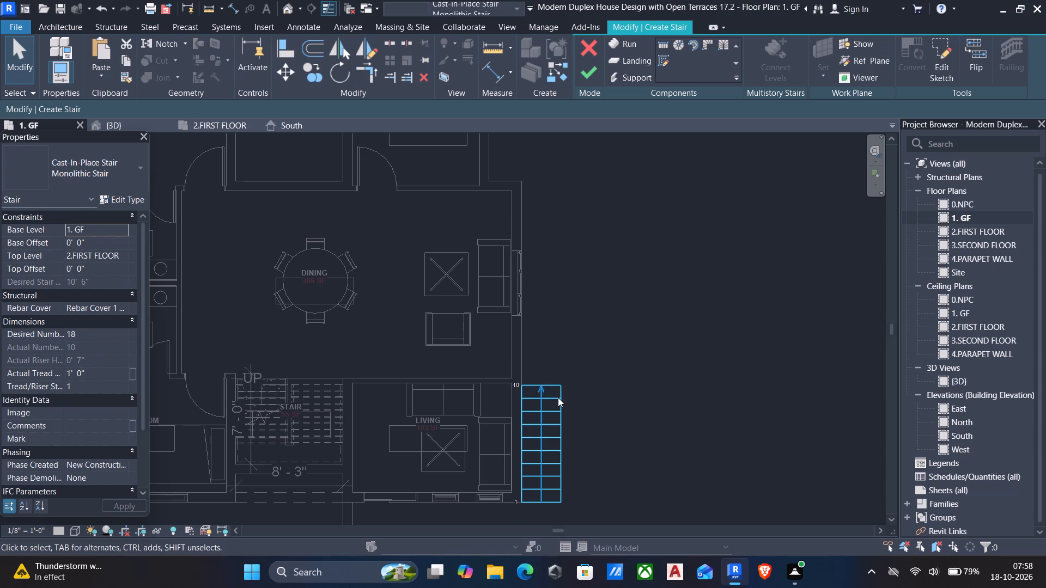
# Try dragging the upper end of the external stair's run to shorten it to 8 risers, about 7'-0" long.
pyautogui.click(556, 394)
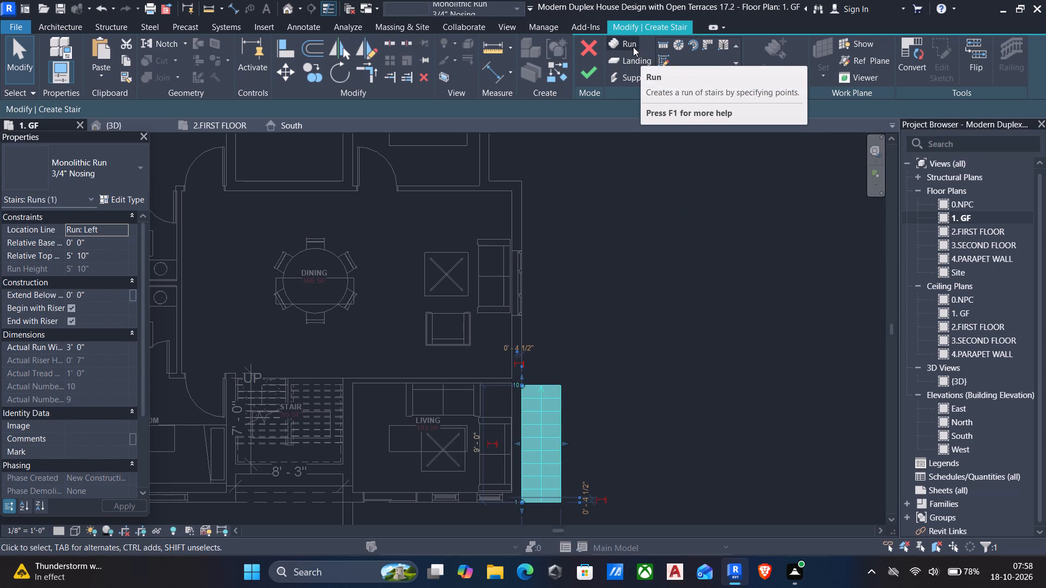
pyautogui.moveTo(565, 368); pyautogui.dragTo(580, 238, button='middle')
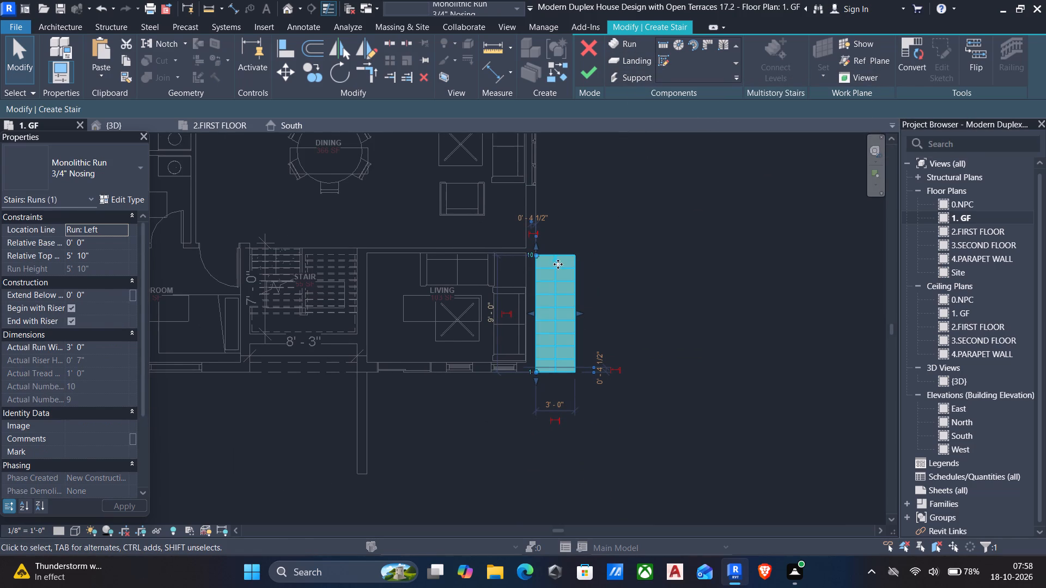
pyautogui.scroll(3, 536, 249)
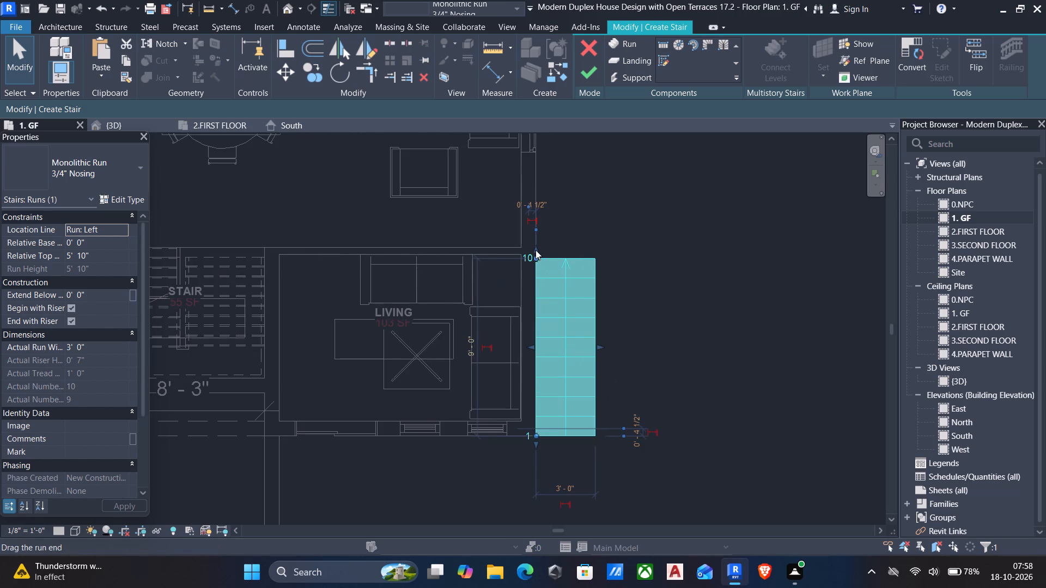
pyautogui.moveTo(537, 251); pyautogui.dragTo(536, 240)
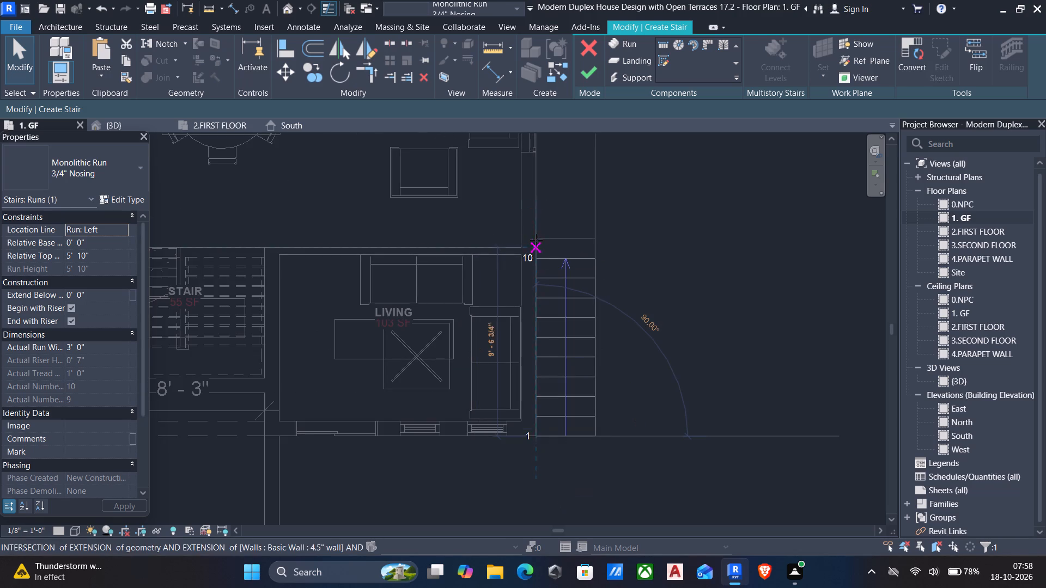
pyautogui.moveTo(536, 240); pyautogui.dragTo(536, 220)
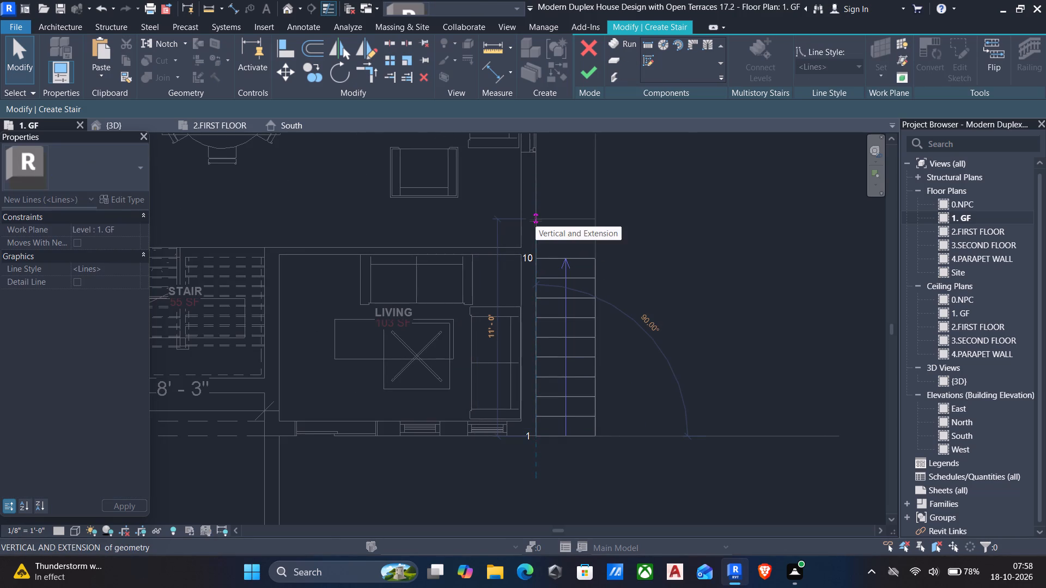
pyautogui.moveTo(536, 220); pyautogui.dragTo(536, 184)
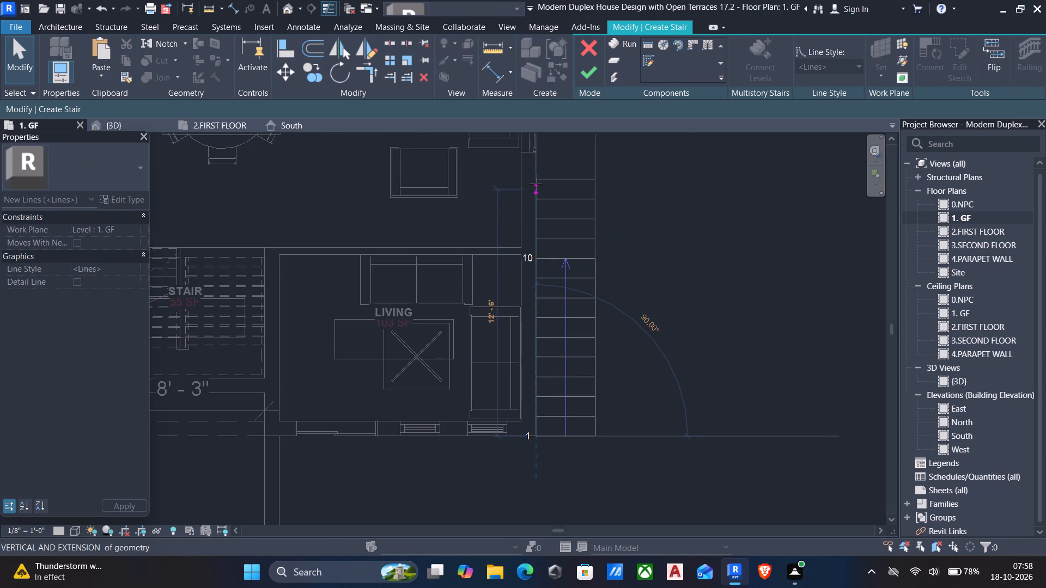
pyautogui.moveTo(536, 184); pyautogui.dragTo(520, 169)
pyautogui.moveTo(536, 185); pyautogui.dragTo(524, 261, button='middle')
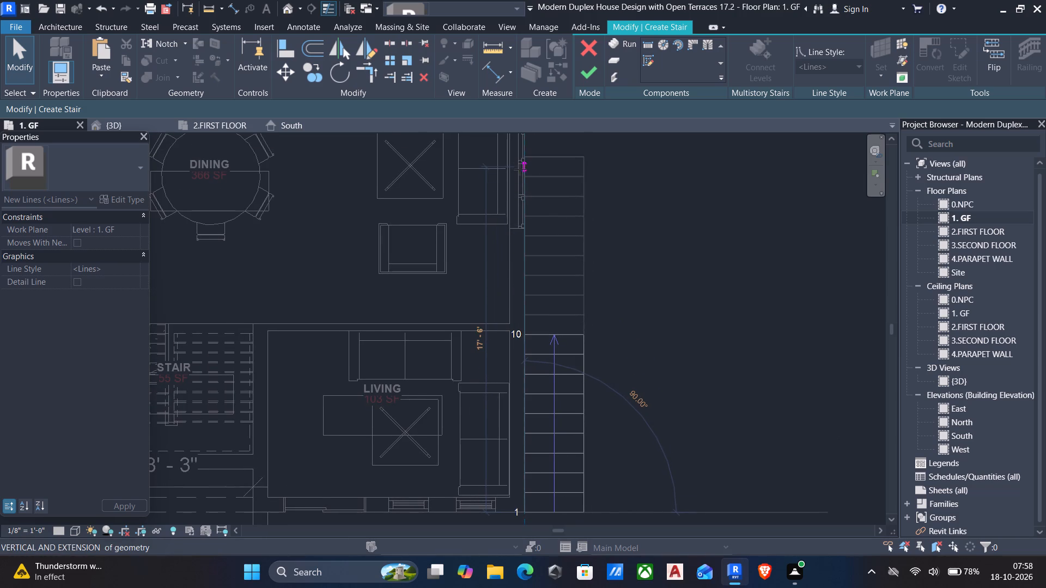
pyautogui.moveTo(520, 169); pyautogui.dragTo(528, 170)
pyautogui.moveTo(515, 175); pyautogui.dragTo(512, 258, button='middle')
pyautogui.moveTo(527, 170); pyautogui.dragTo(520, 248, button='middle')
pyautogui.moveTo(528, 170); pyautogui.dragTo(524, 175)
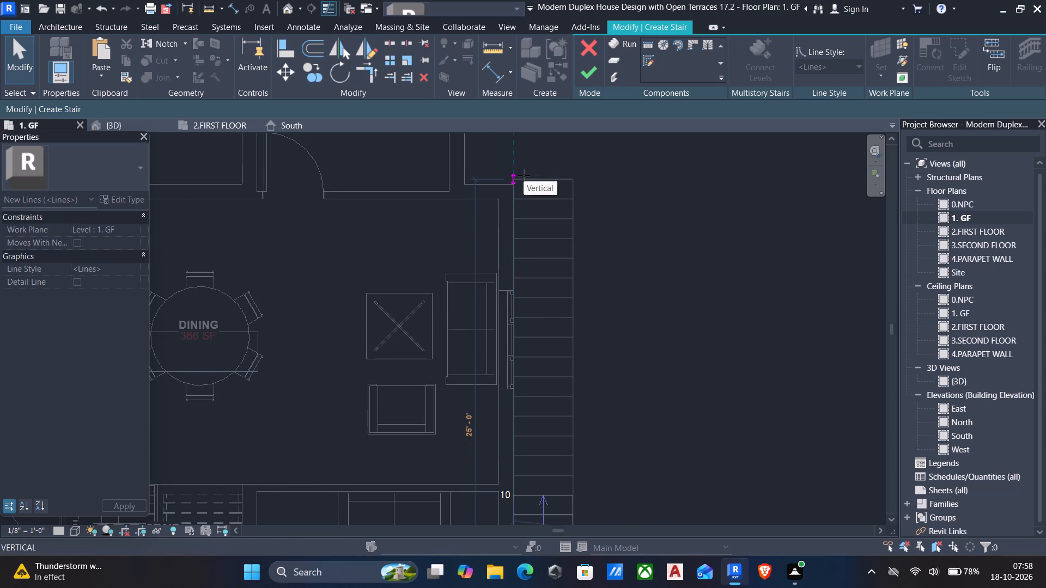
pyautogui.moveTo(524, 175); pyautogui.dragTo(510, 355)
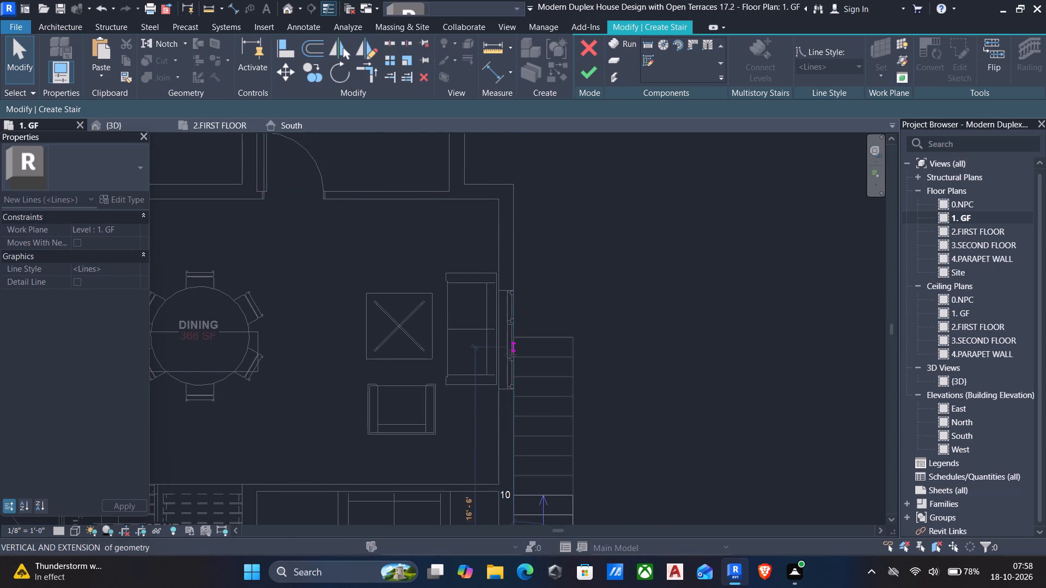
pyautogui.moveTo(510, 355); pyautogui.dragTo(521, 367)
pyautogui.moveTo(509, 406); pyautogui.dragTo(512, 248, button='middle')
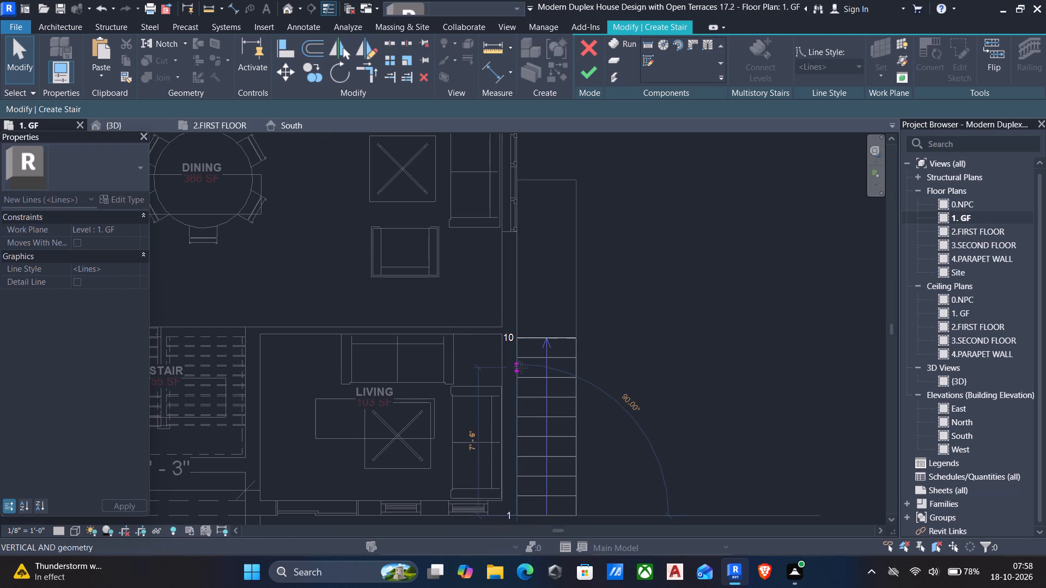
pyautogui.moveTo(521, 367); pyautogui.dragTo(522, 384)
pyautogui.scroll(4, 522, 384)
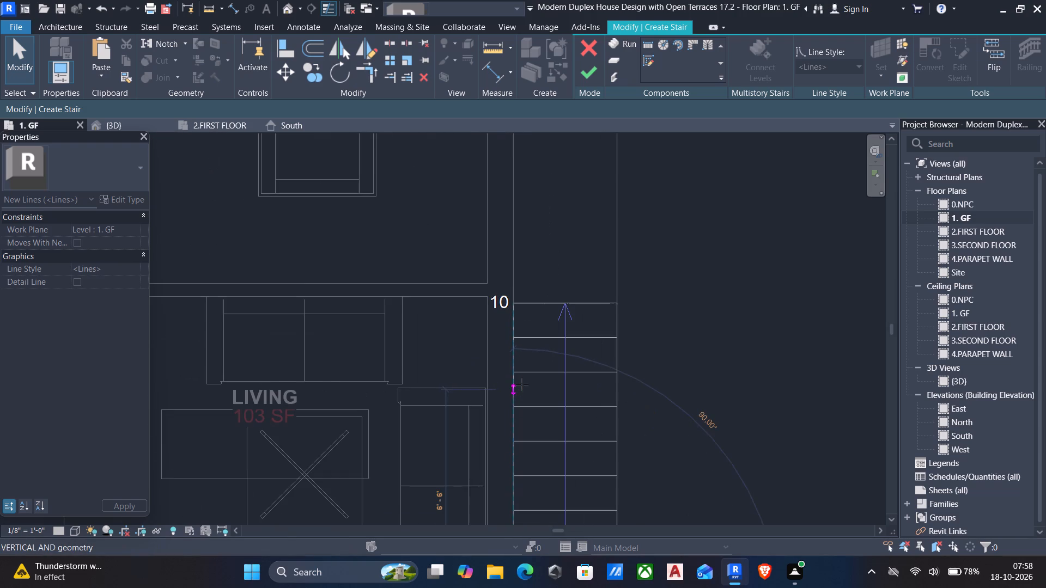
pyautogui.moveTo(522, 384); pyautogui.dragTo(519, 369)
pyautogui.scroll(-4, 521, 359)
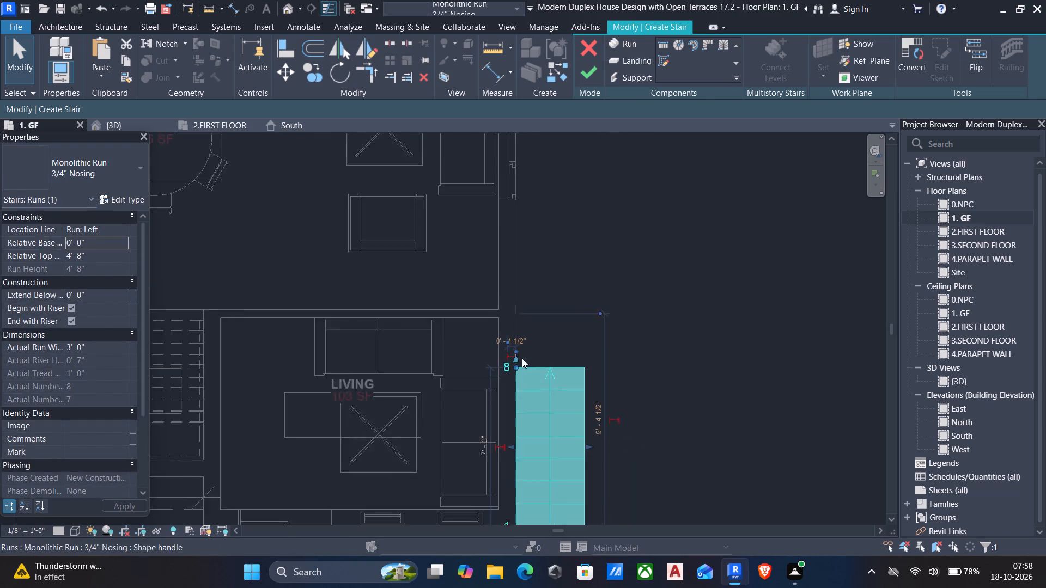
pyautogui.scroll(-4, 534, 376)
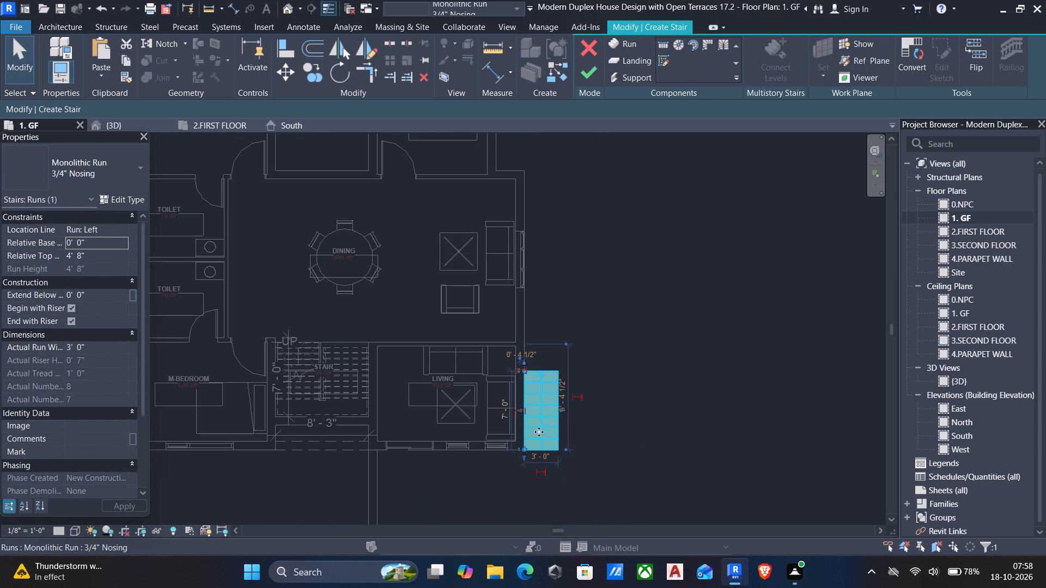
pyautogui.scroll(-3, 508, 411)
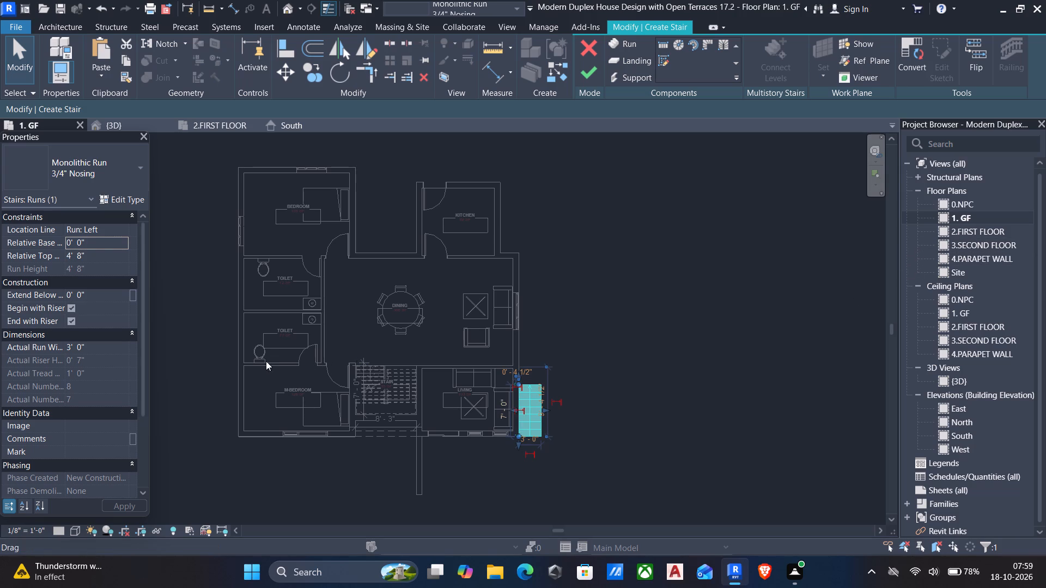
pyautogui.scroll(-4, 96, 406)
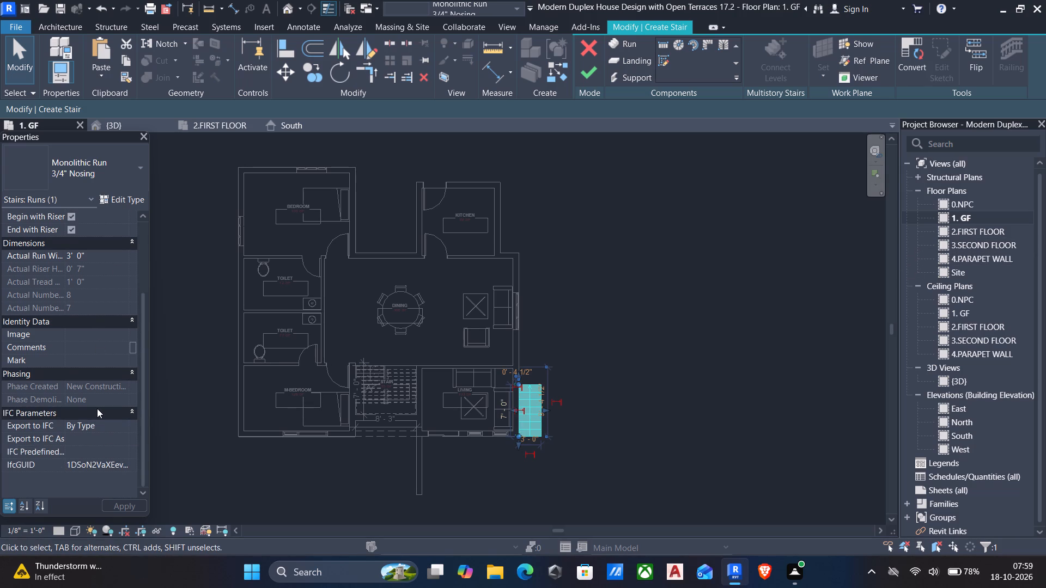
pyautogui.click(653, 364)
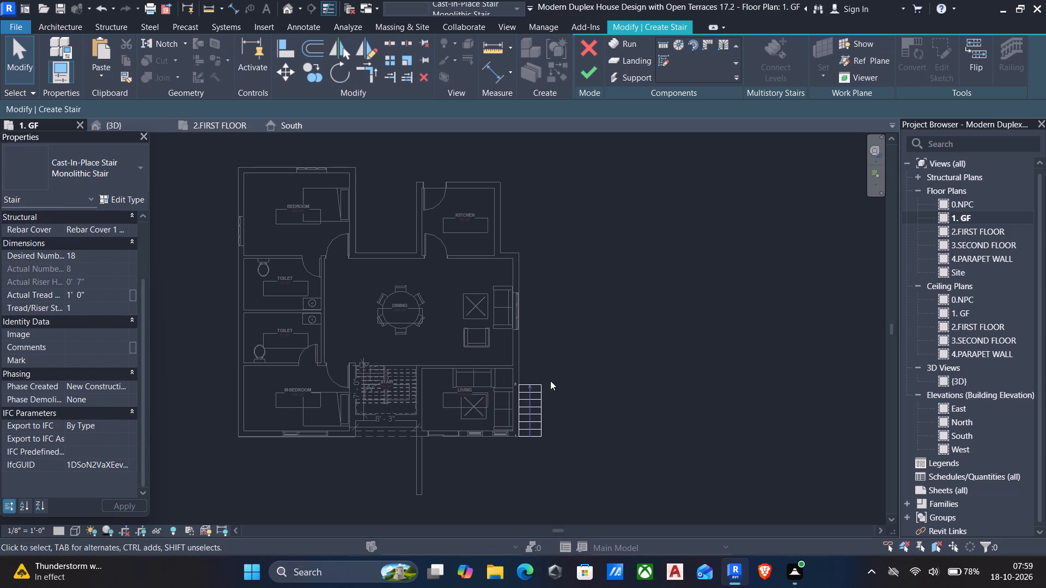
# Extend the upper end of the external stair's run to 12 risers, about 11'-0" long, and finish the stair edit.
pyautogui.click(542, 401)
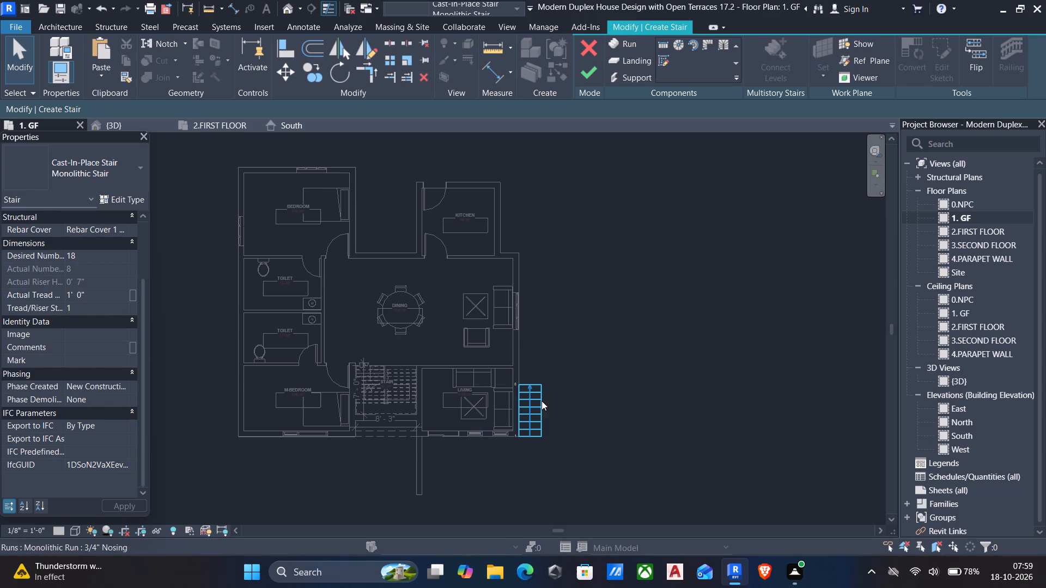
pyautogui.scroll(9, 520, 378)
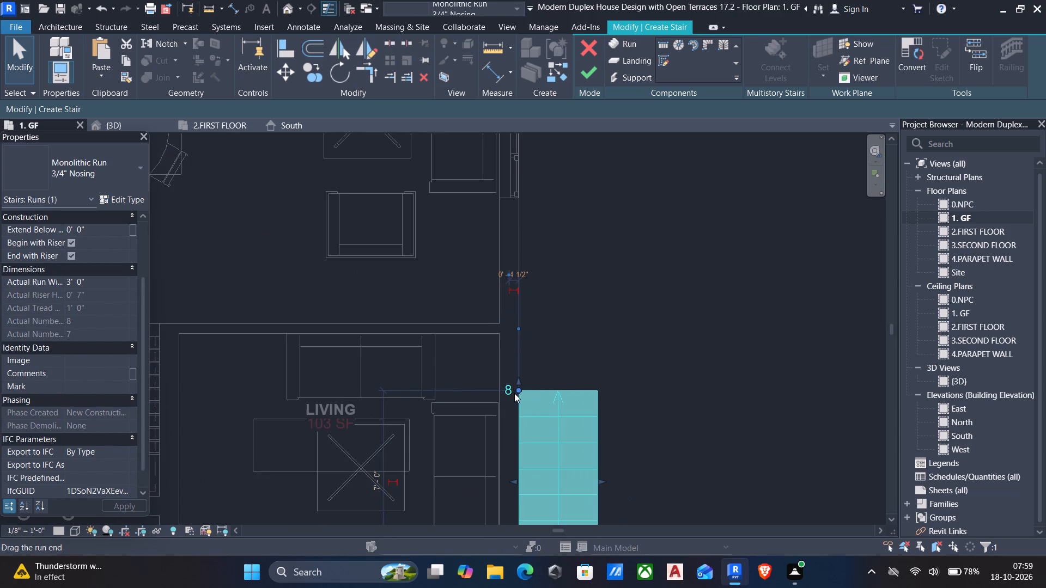
pyautogui.moveTo(520, 384); pyautogui.dragTo(529, 341)
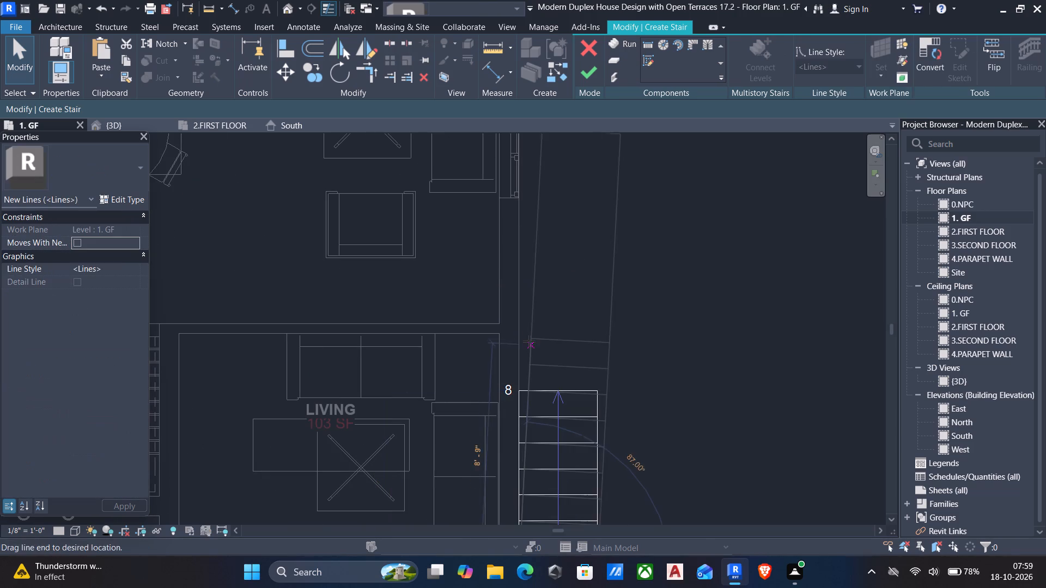
pyautogui.moveTo(529, 341); pyautogui.dragTo(520, 279)
pyautogui.click(589, 62)
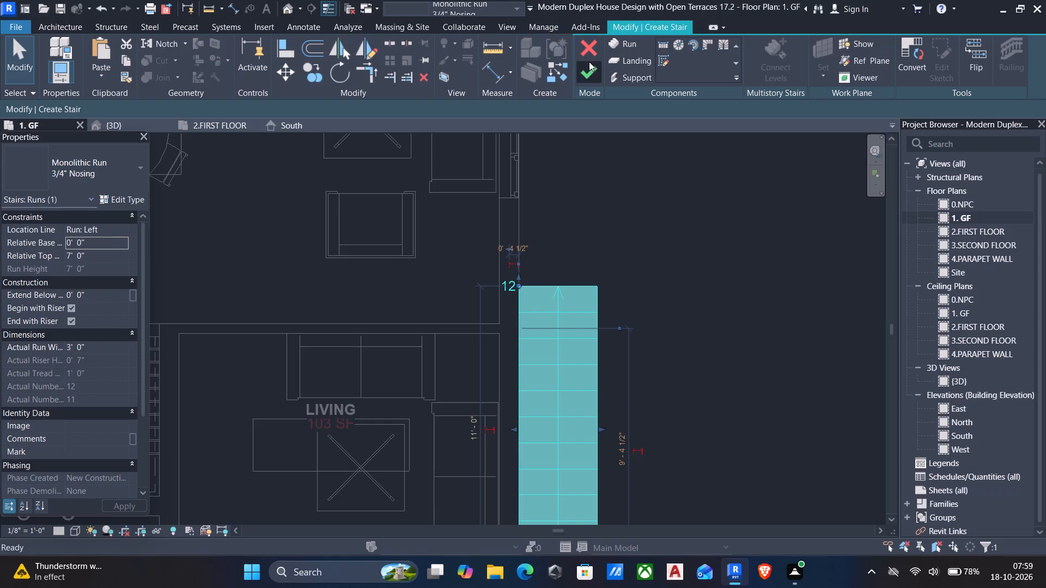
# Examine the external stair against the east wall and first-floor terrace in the 3D view, and look through that view's properties.
pyautogui.scroll(-3, 581, 290)
pyautogui.scroll(2, 568, 310)
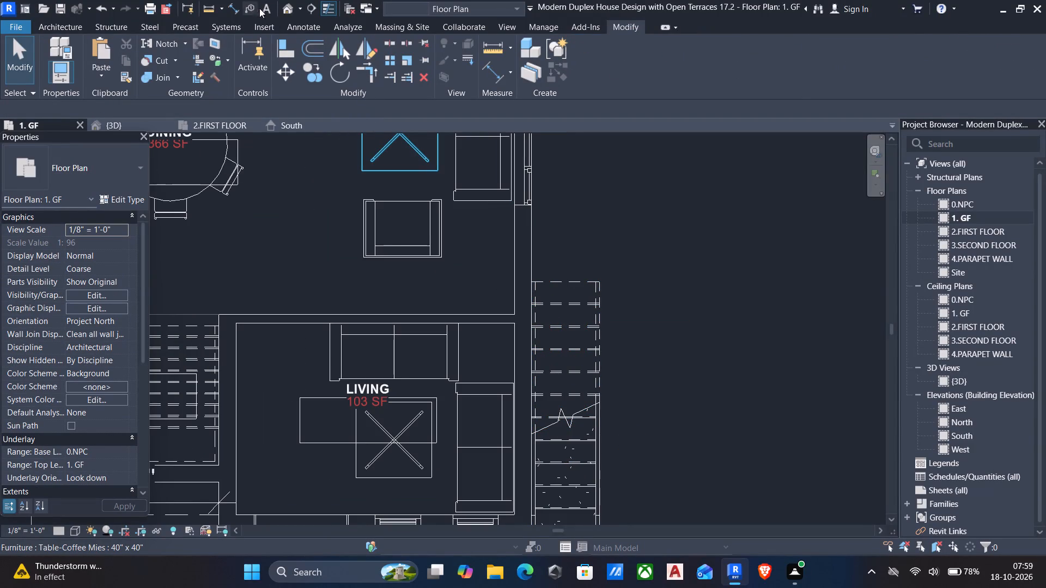
pyautogui.click(287, 11)
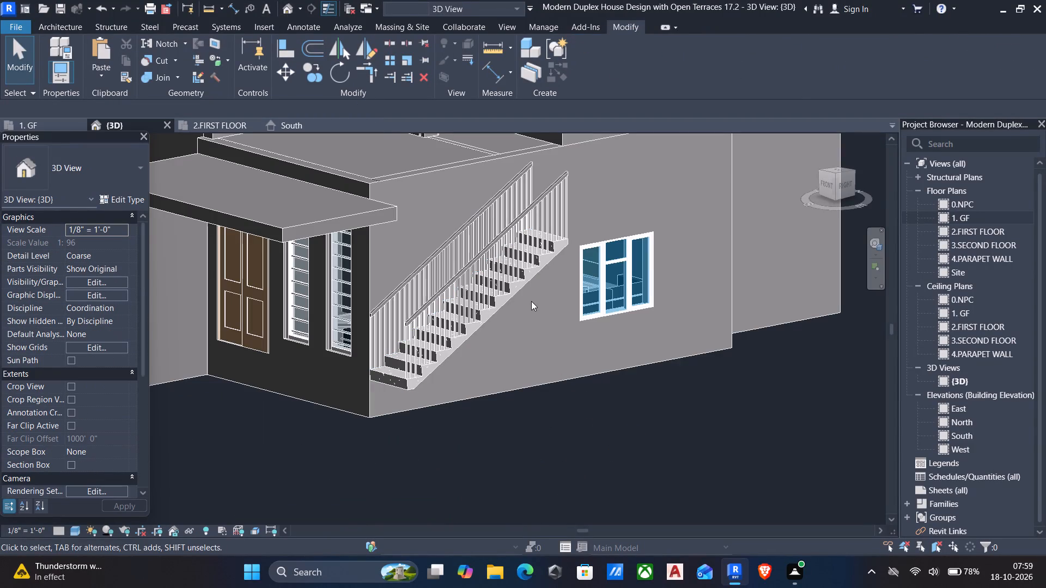
pyautogui.moveTo(527, 308); pyautogui.dragTo(525, 374, button='middle')
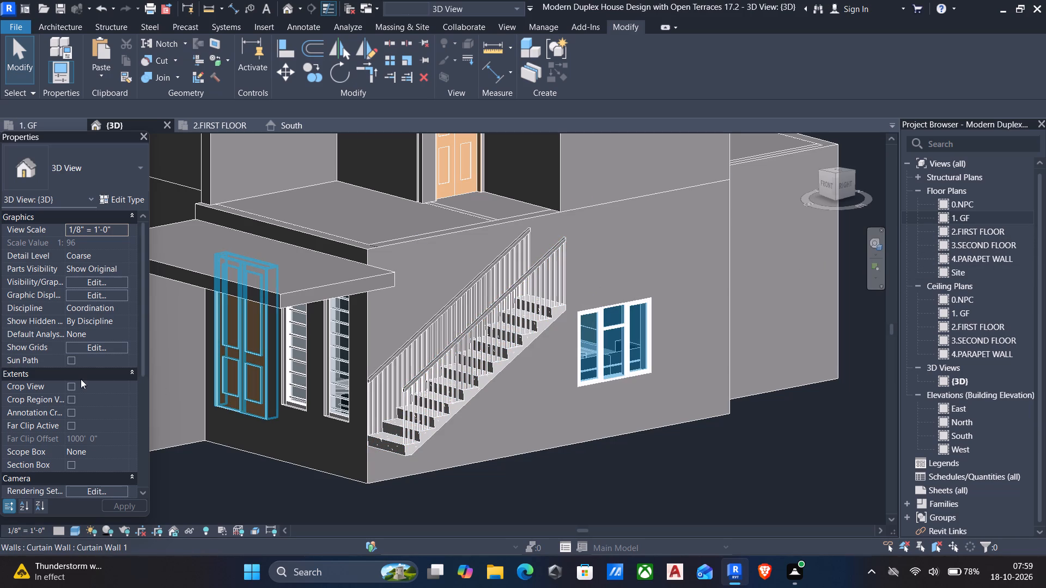
pyautogui.scroll(-5, 100, 382)
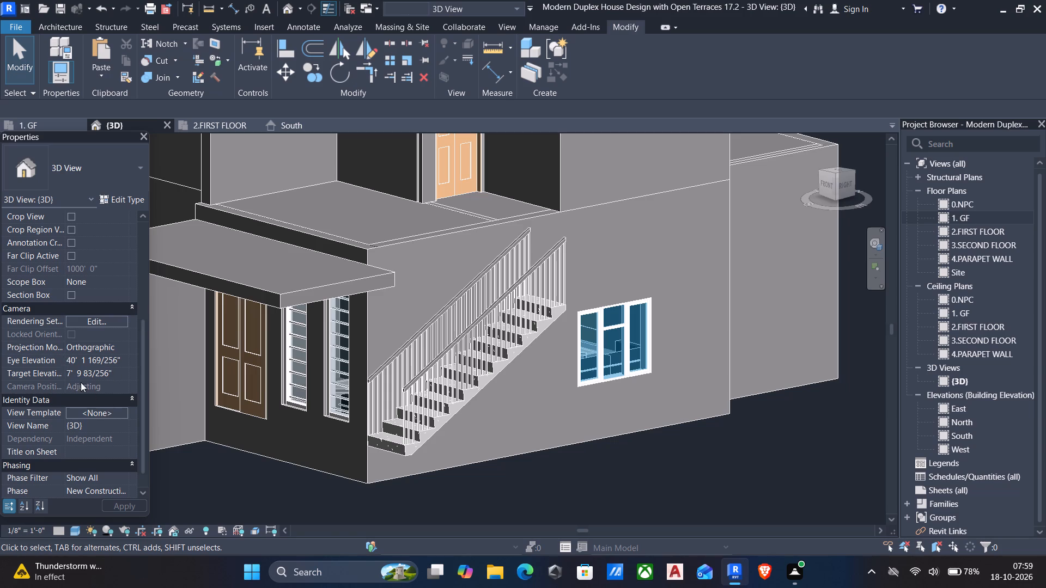
pyautogui.scroll(-3, 98, 397)
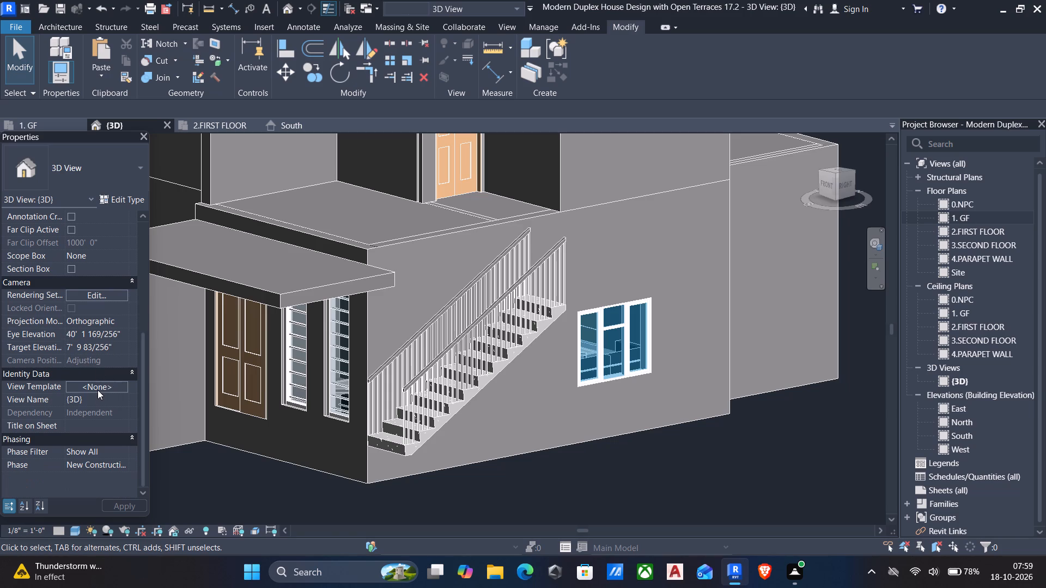
pyautogui.scroll(3, 98, 390)
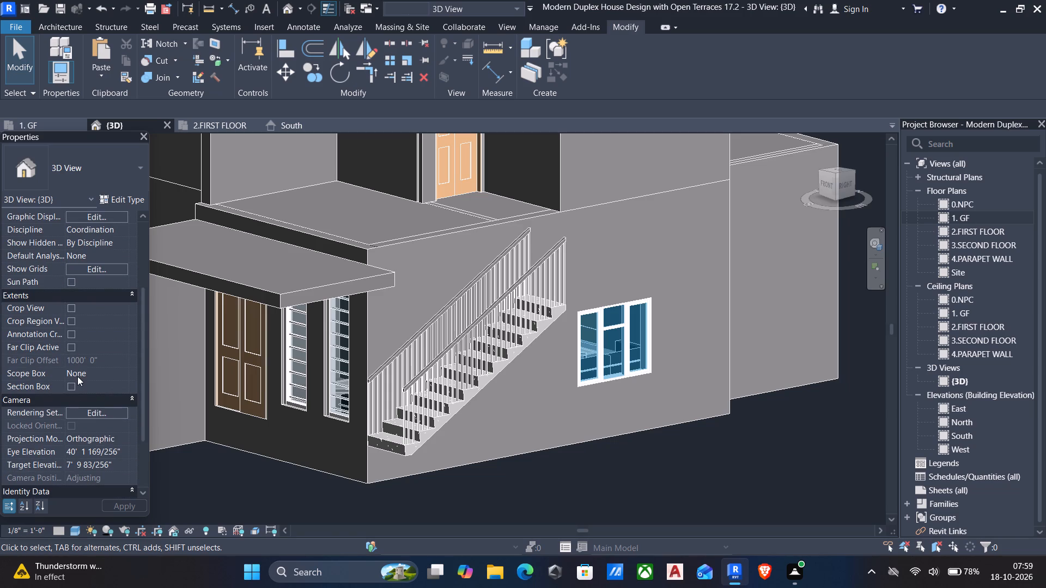
pyautogui.scroll(-1, 60, 419)
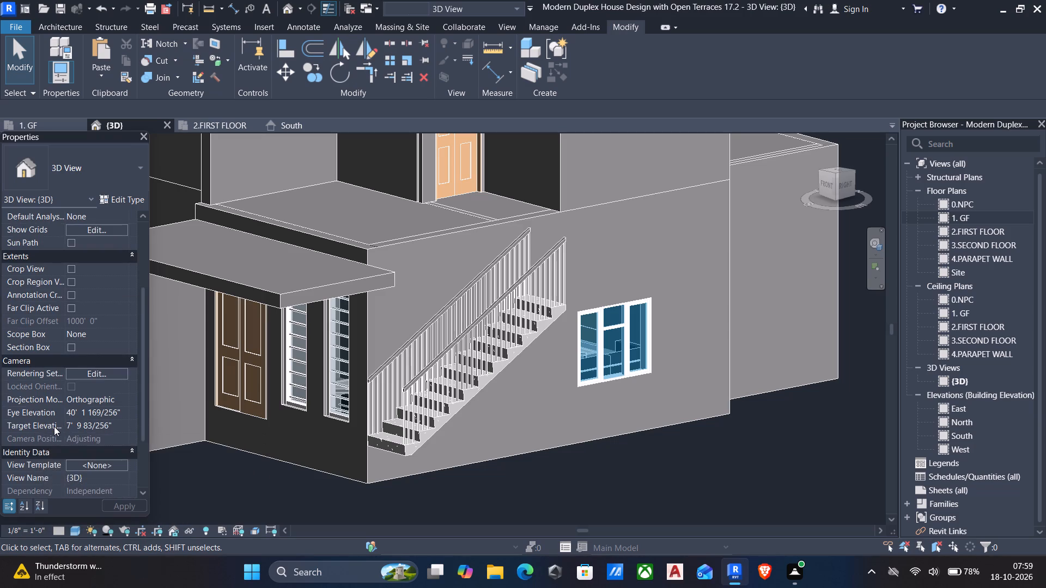
pyautogui.scroll(-5, 54, 427)
pyautogui.scroll(5, 54, 427)
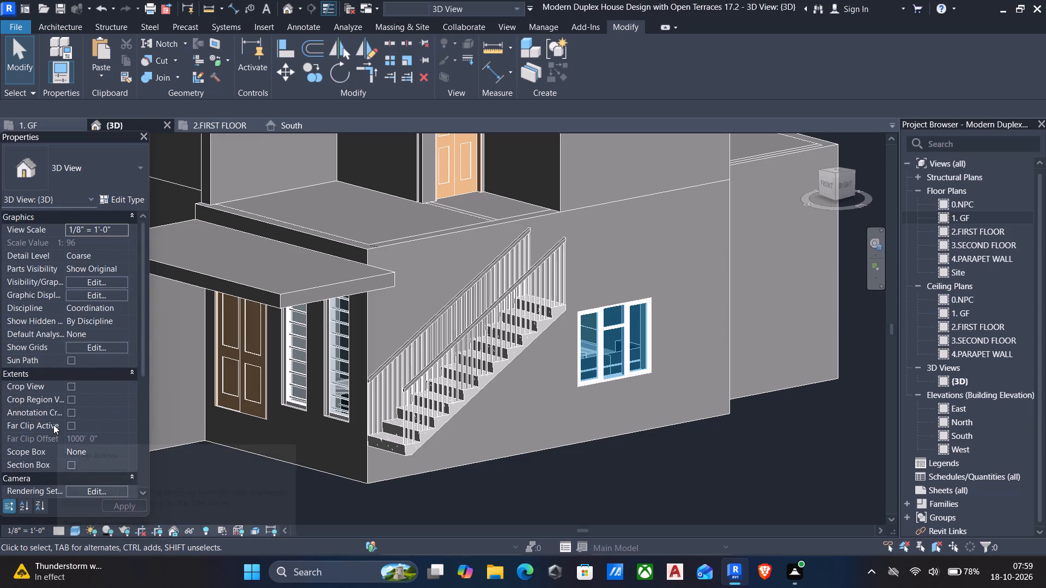
pyautogui.scroll(5, 53, 425)
pyautogui.click(847, 468)
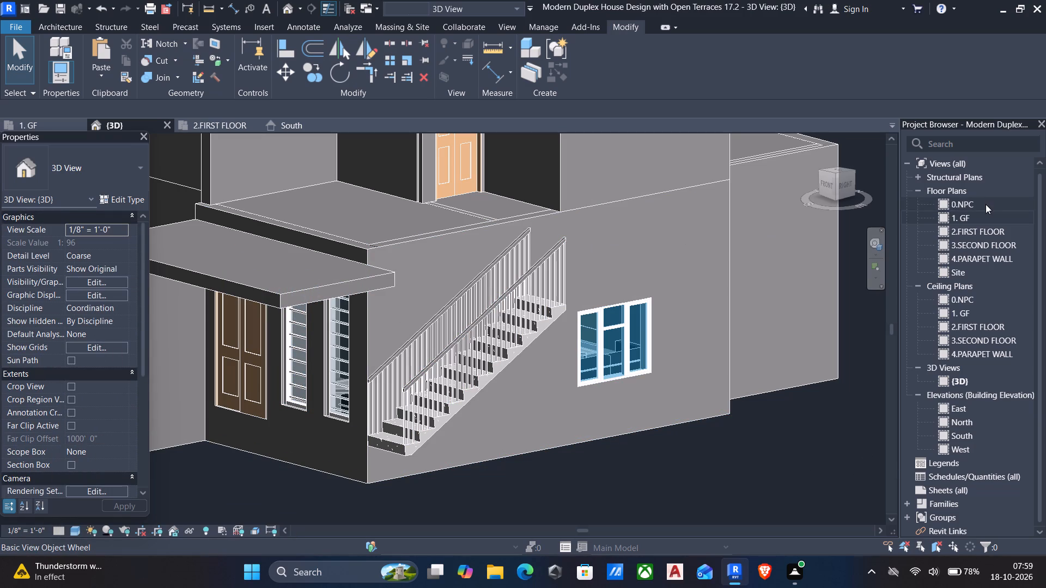
# Set the 1. GF floor plan's underlay range to base level 1. GF and top level 3.SECOND FLOOR.
pyautogui.doubleClick(987, 218)
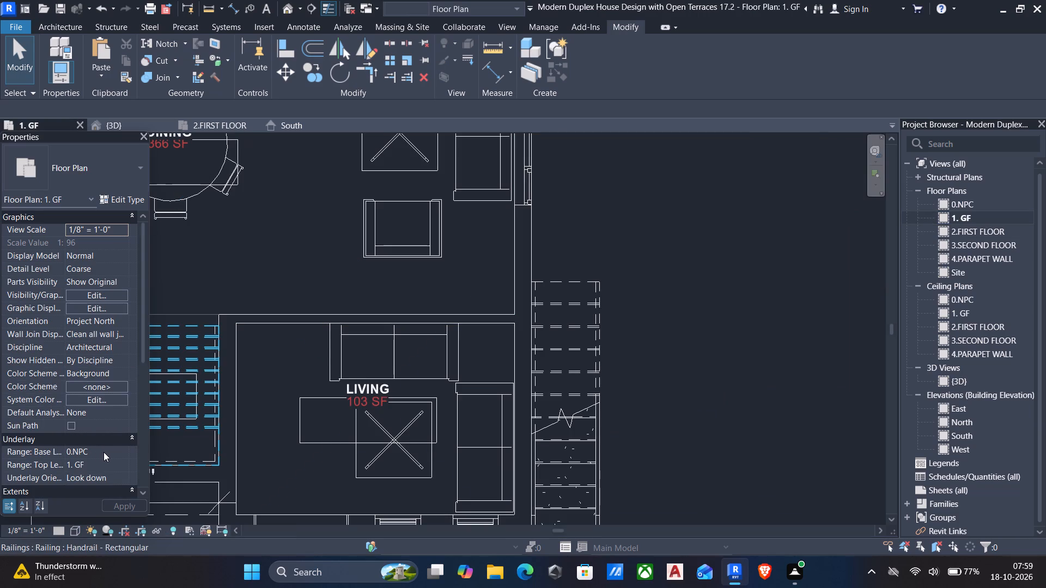
pyautogui.scroll(-1, 720, 353)
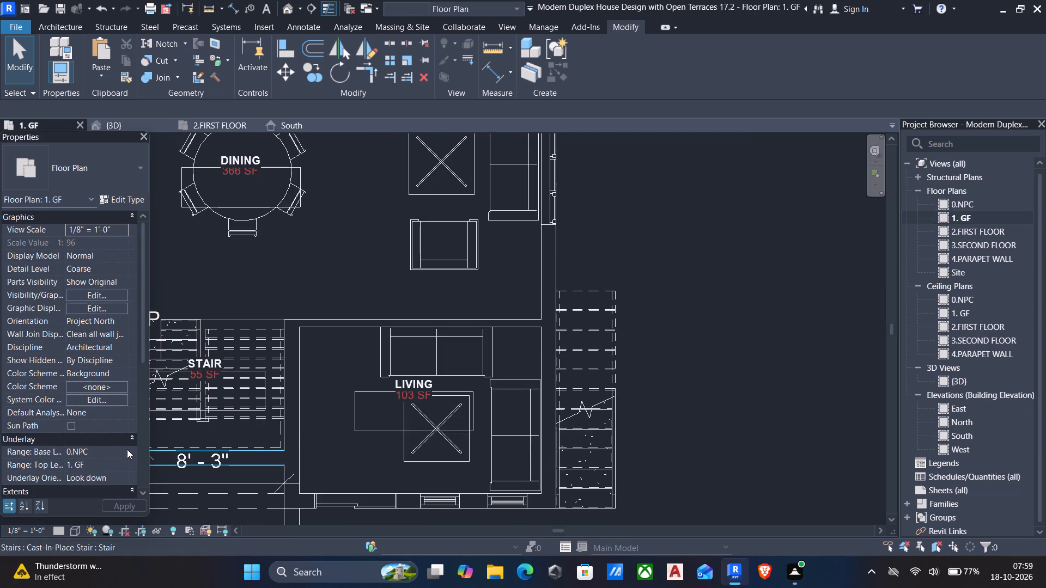
pyautogui.click(129, 449)
pyautogui.click(98, 449)
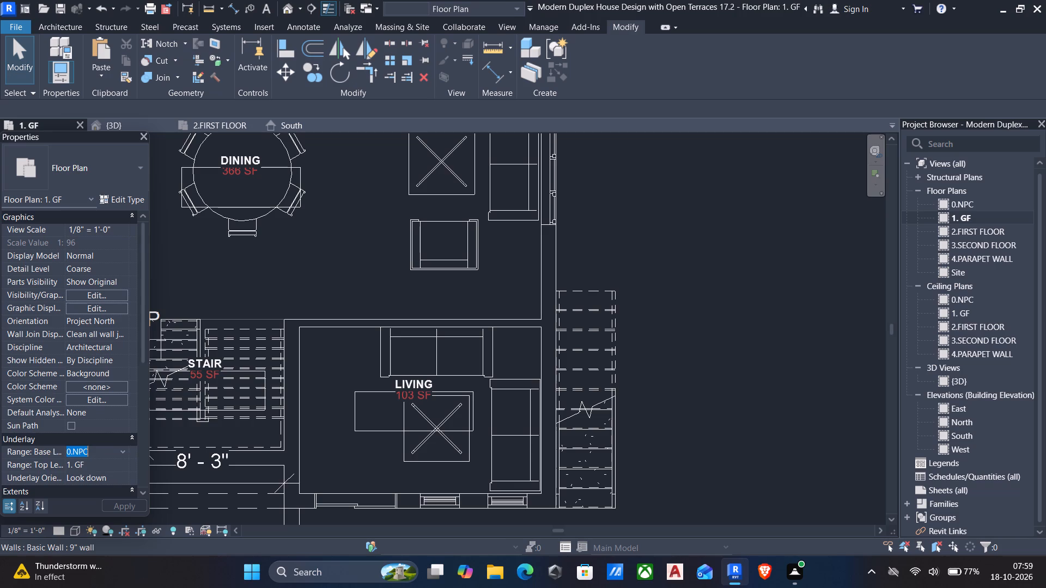
pyautogui.click(121, 451)
pyautogui.click(89, 485)
pyautogui.click(124, 465)
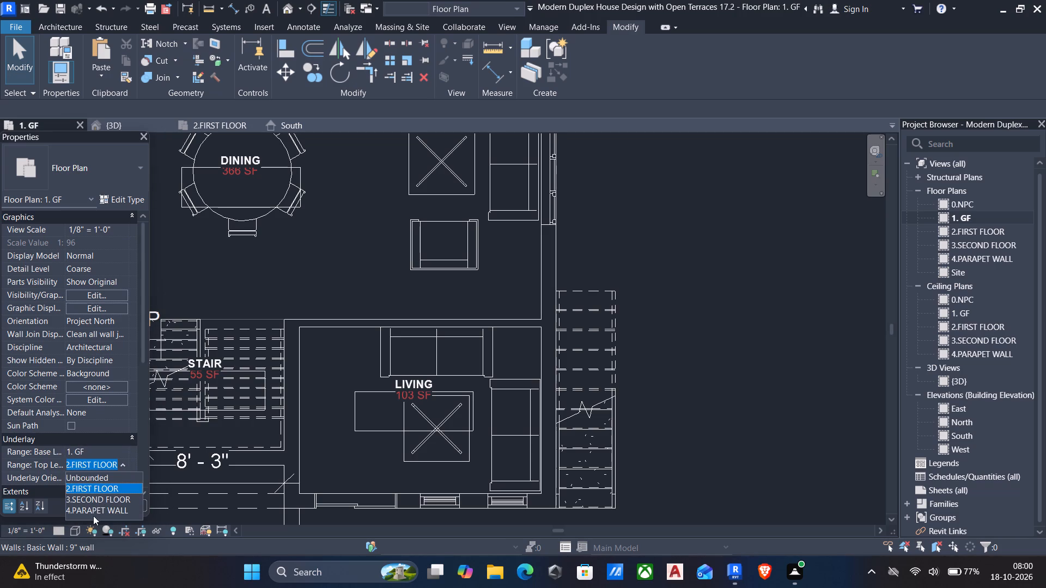
pyautogui.click(92, 502)
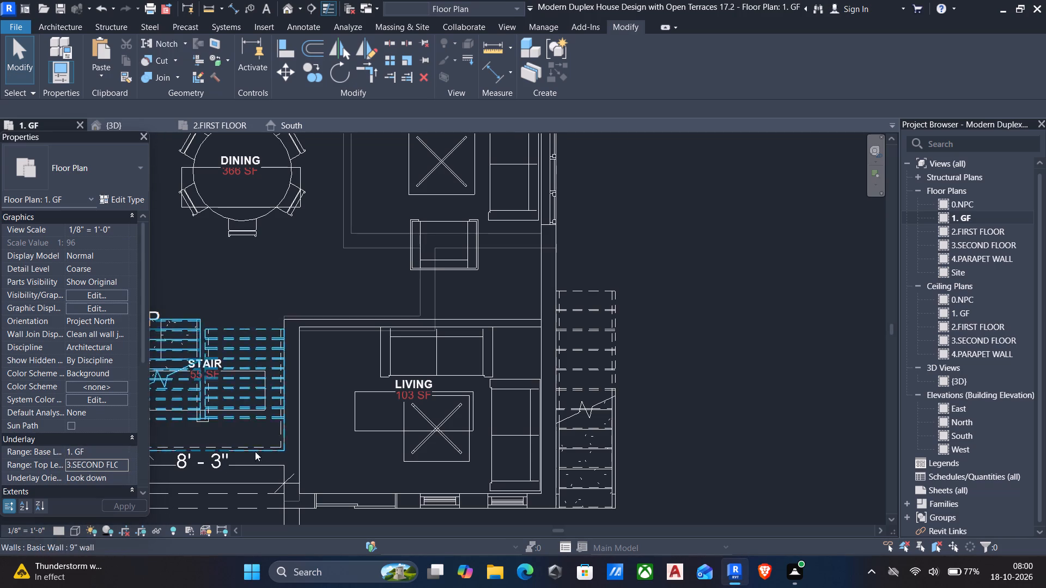
# Change the ground floor plan's underlay range to base level 2.FIRST FLOOR with an Unbounded top level.
pyautogui.scroll(-4, 329, 409)
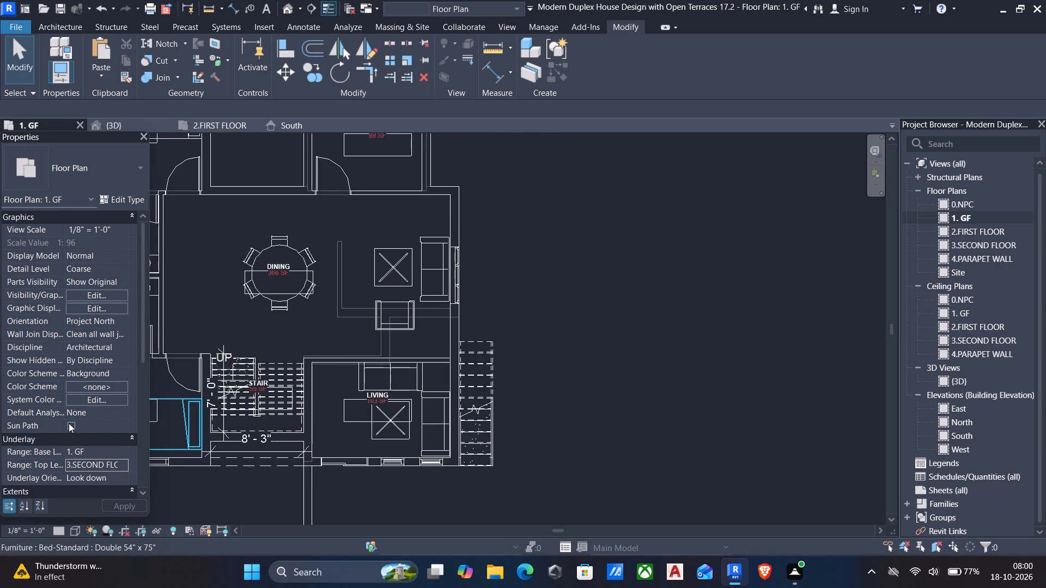
pyautogui.click(124, 448)
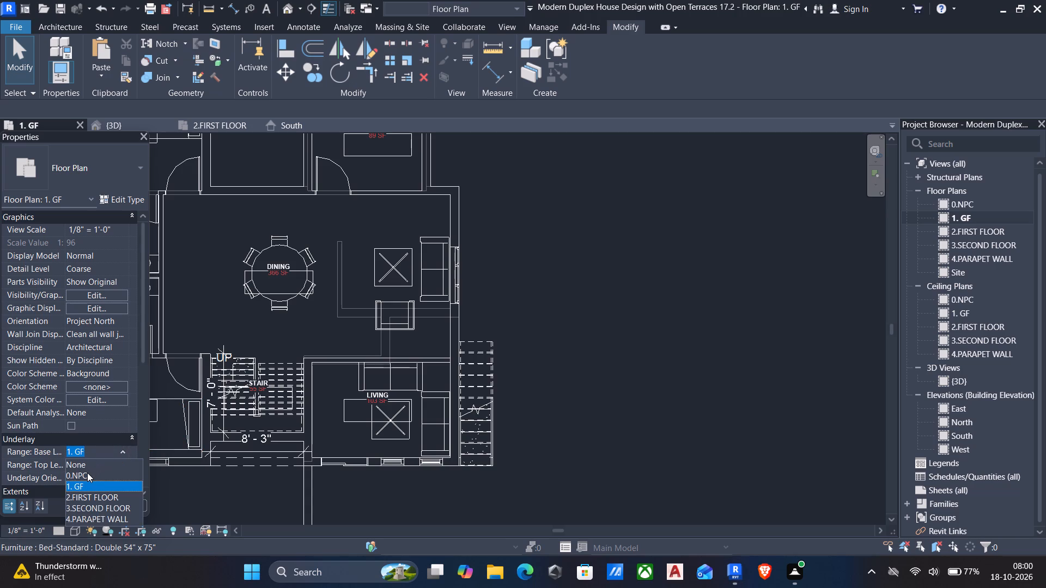
pyautogui.click(87, 467)
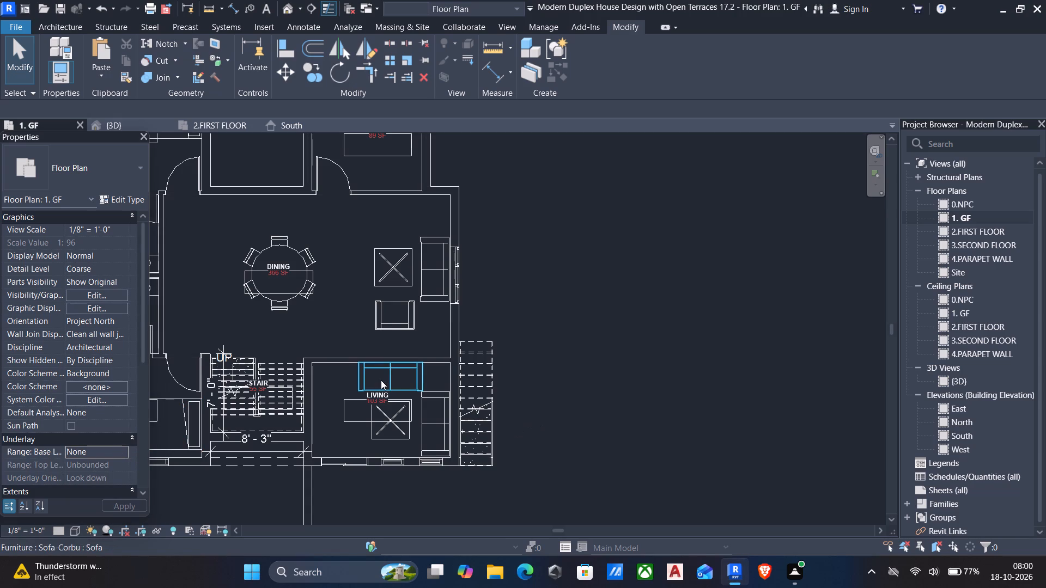
pyautogui.click(125, 451)
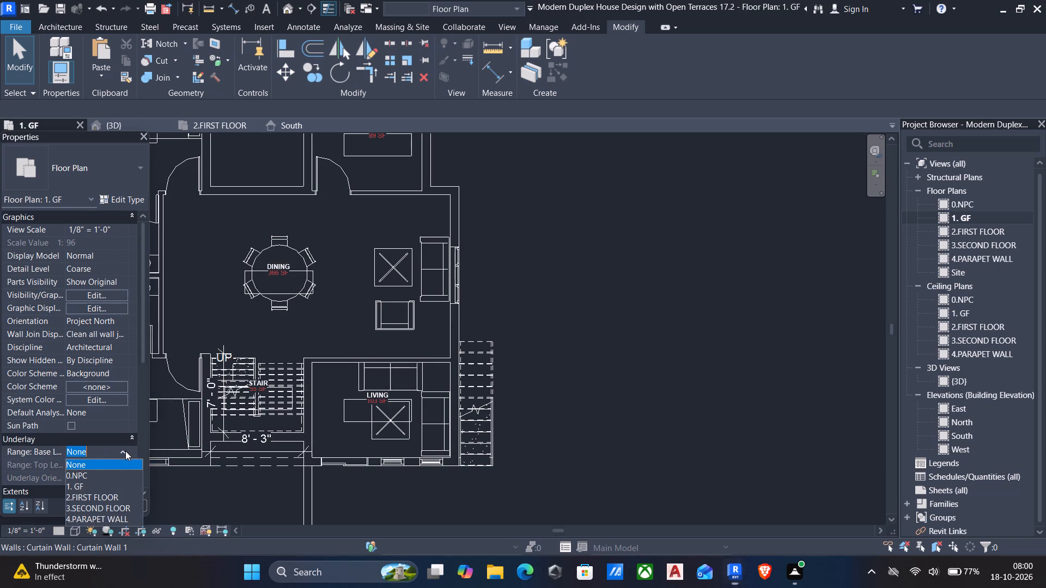
pyautogui.click(84, 496)
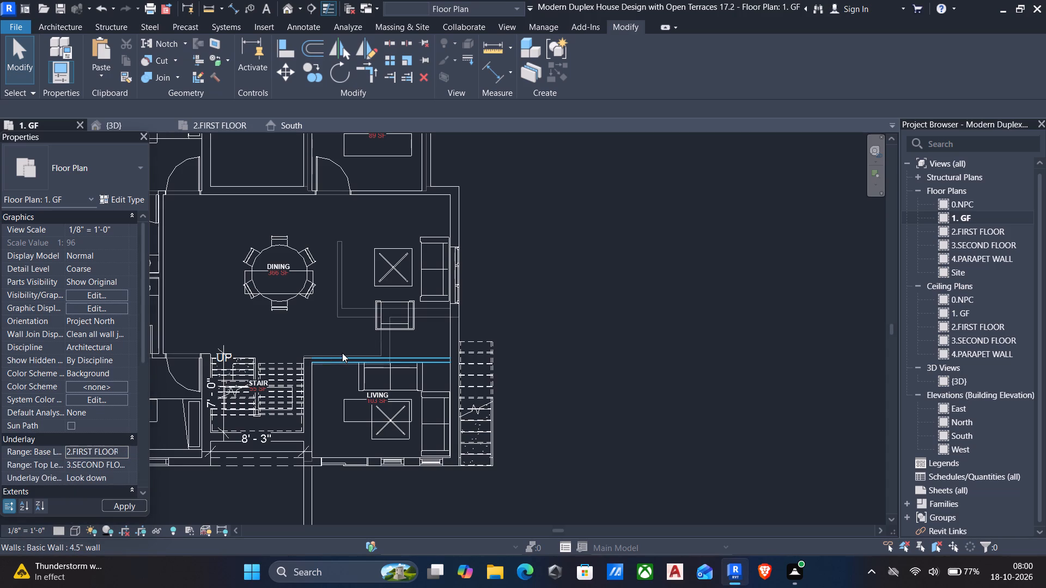
pyautogui.click(121, 463)
pyautogui.click(97, 477)
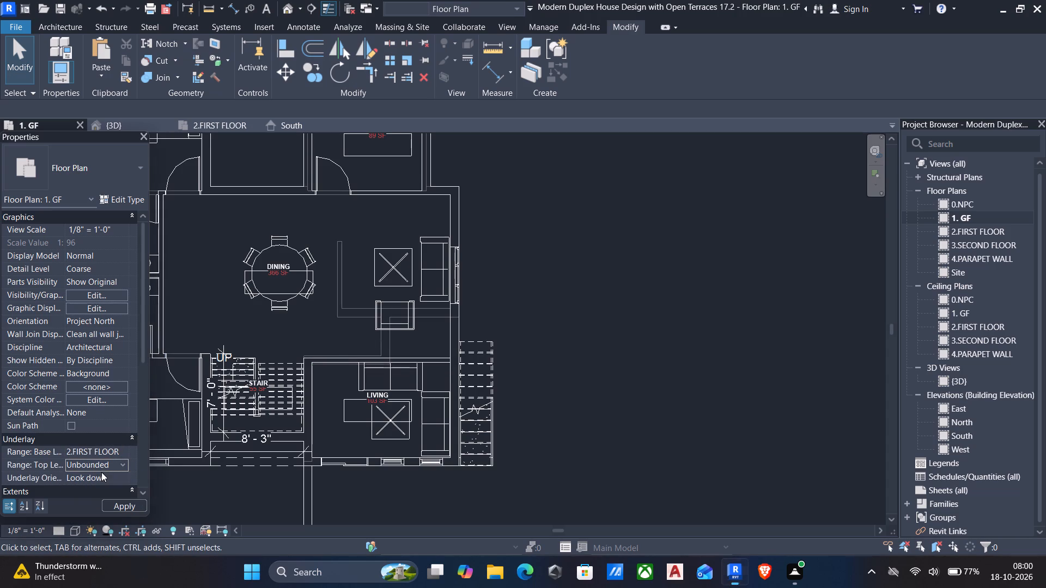
pyautogui.moveTo(156, 454); pyautogui.dragTo(196, 390, button='middle')
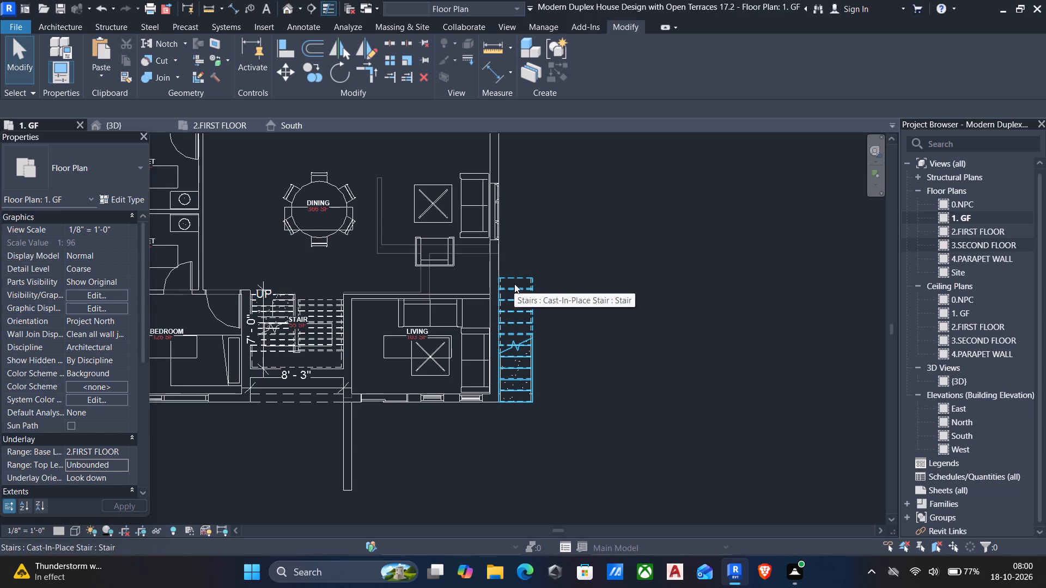
# Open the 3.SECOND FLOOR plan and set its underlay base level to 1. GF.
pyautogui.doubleClick(972, 246)
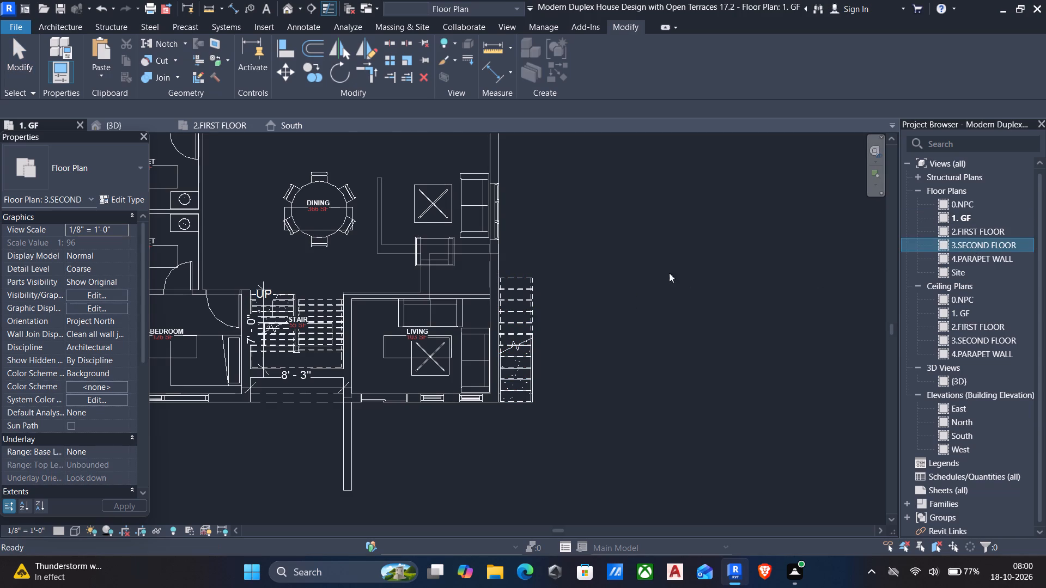
pyautogui.scroll(-5, 399, 309)
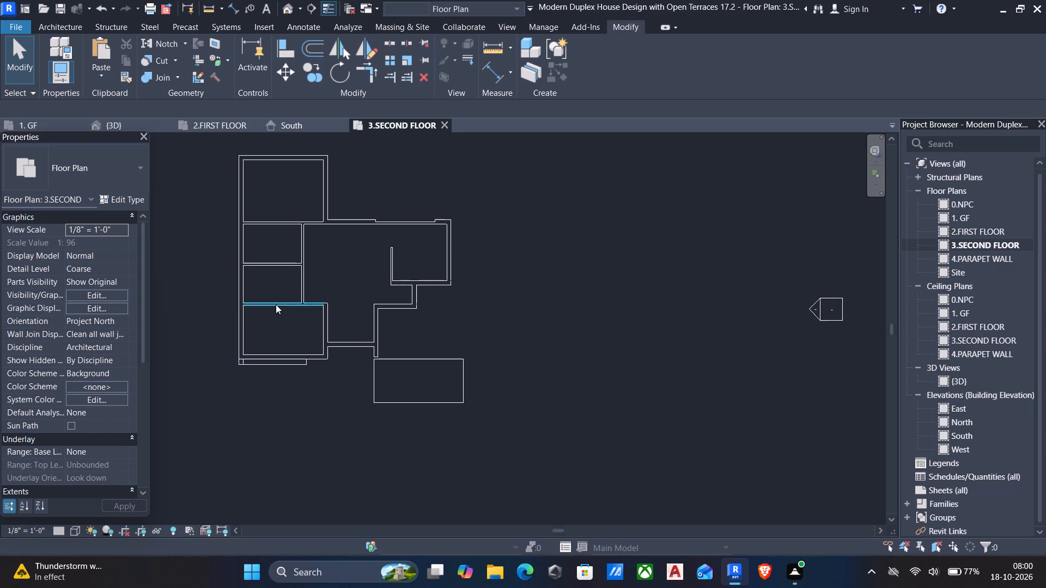
pyautogui.click(116, 449)
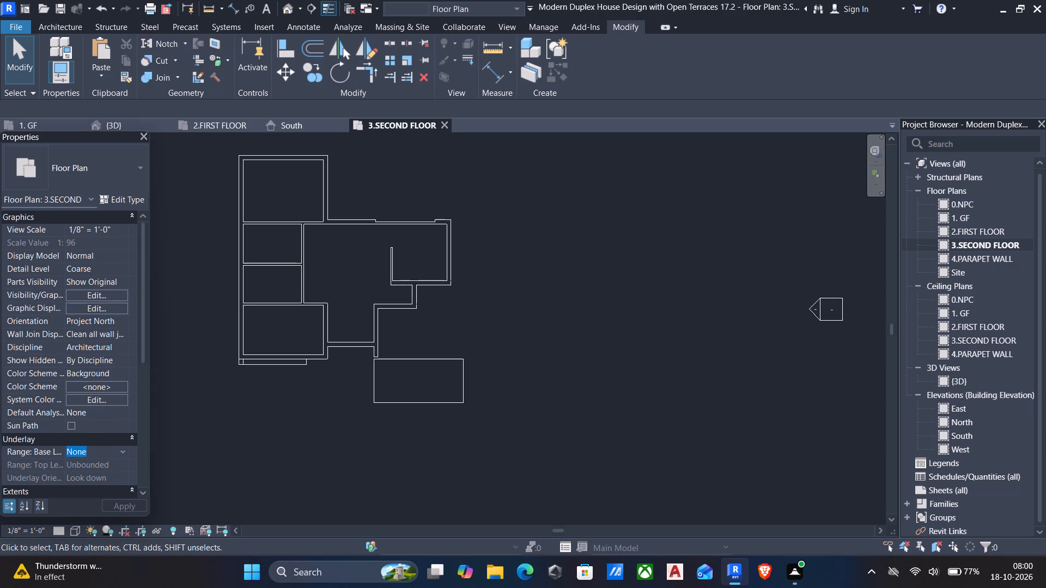
pyautogui.click(120, 451)
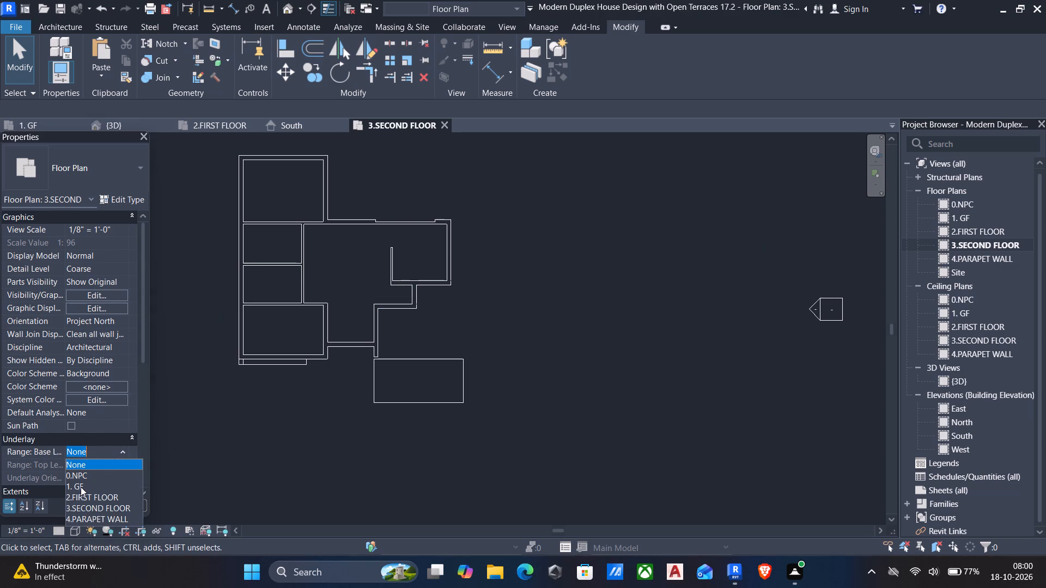
pyautogui.click(81, 486)
# Examine the underlaid external stair's upper end and length against the east wall and terrace in the second-floor plan.
pyautogui.scroll(4, 466, 351)
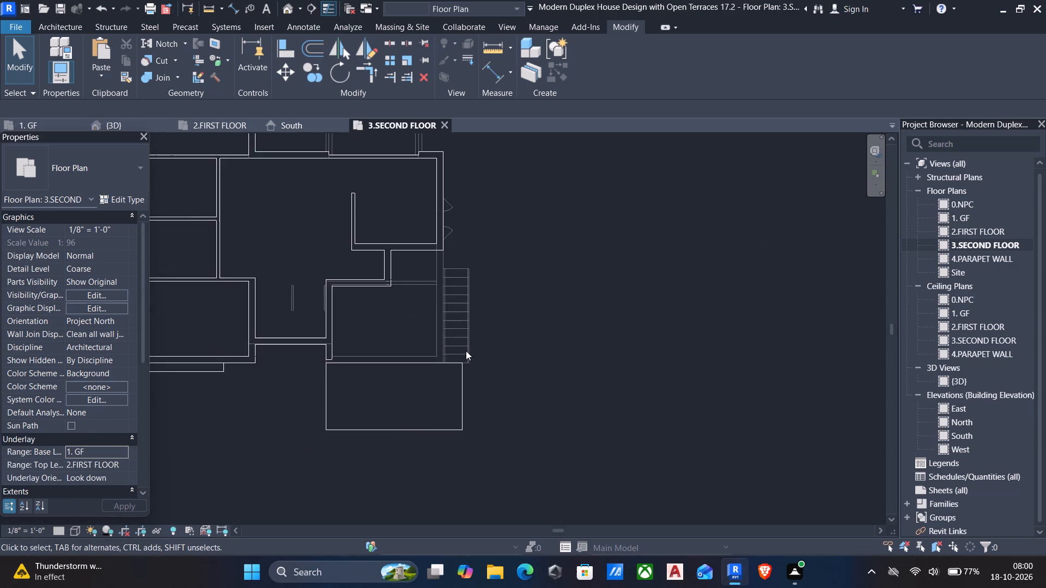
pyautogui.scroll(3, 466, 351)
pyautogui.moveTo(458, 374); pyautogui.dragTo(449, 489, button='middle')
pyautogui.scroll(1, 449, 489)
pyautogui.scroll(3, 431, 308)
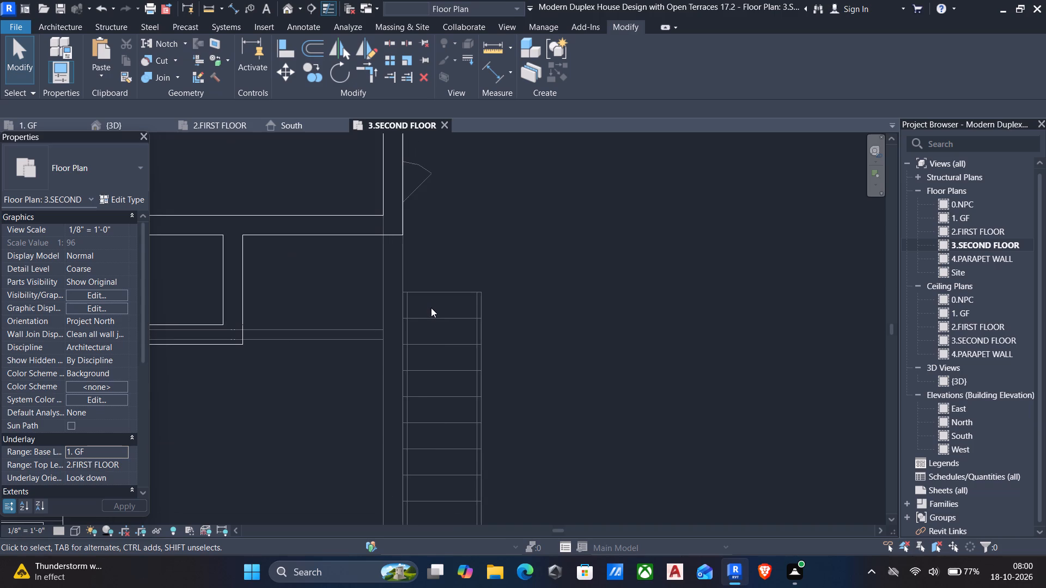
pyautogui.click(436, 305)
pyautogui.moveTo(397, 323); pyautogui.dragTo(453, 337, button='middle')
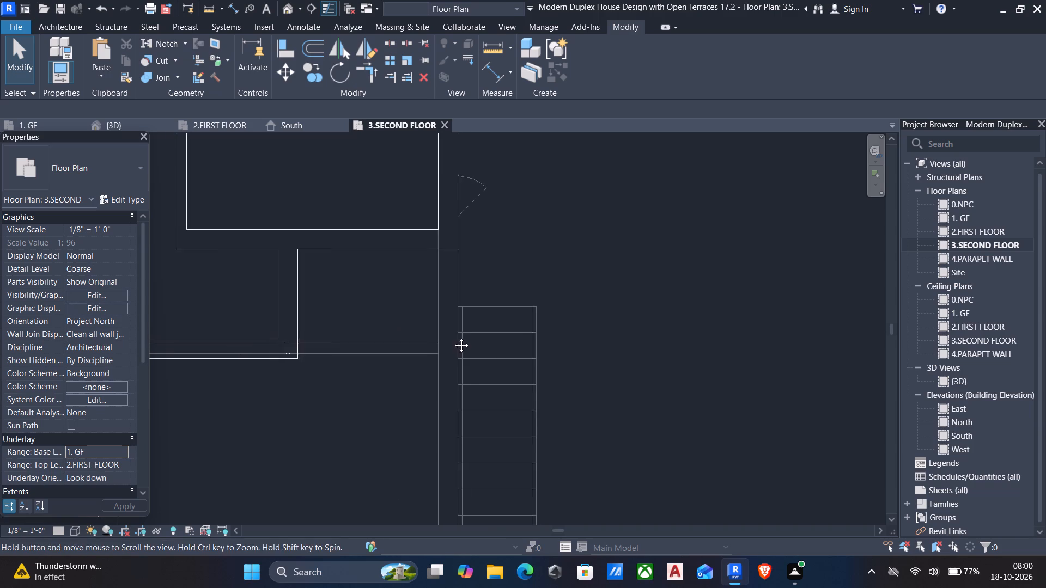
pyautogui.moveTo(453, 337); pyautogui.dragTo(456, 337, button='middle')
pyautogui.scroll(-6, 458, 337)
pyautogui.moveTo(494, 485); pyautogui.dragTo(503, 445, button='middle')
pyautogui.moveTo(498, 459); pyautogui.dragTo(500, 431, button='middle')
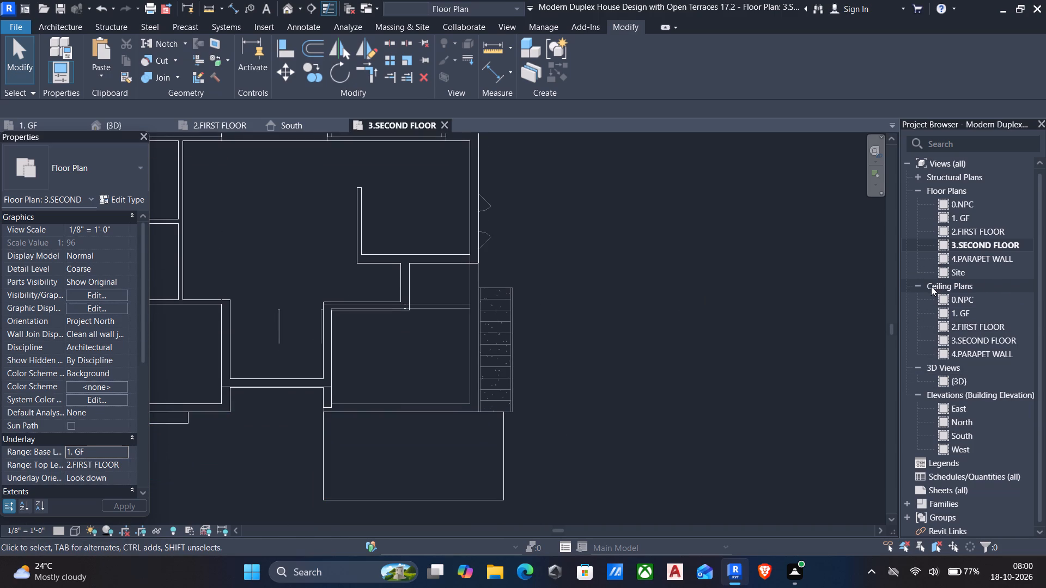
# In the 2.FIRST FLOOR plan, set the external monolithic stair's desired number of risers to 15.
pyautogui.doubleClick(966, 233)
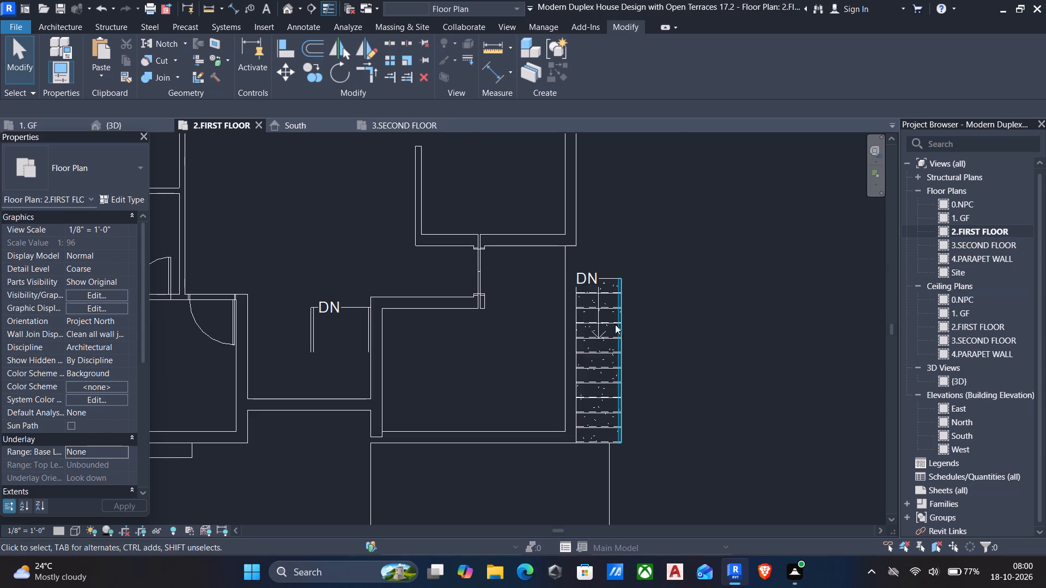
pyautogui.click(607, 348)
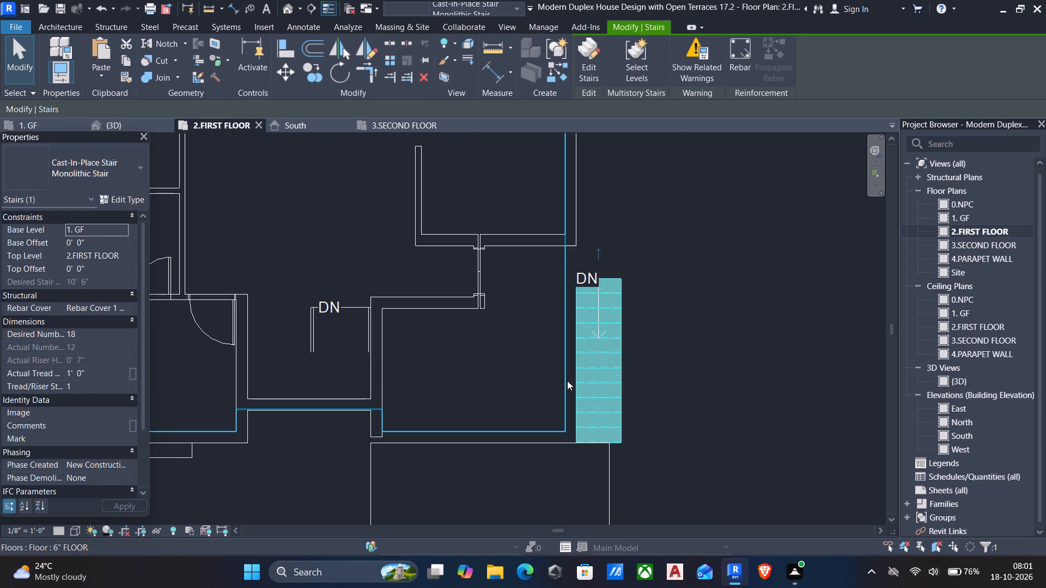
pyautogui.click(93, 336)
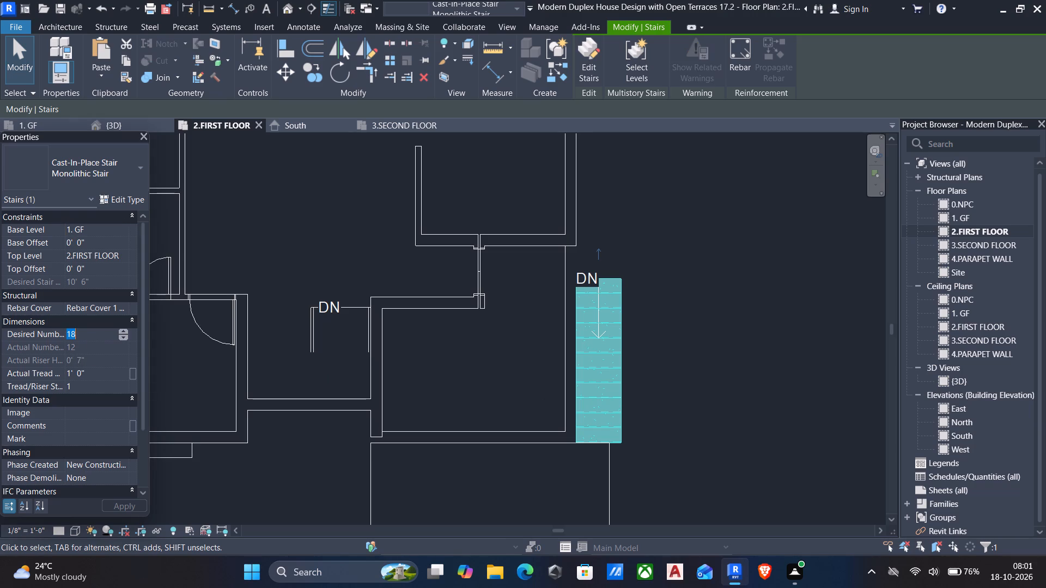
pyautogui.write('15')
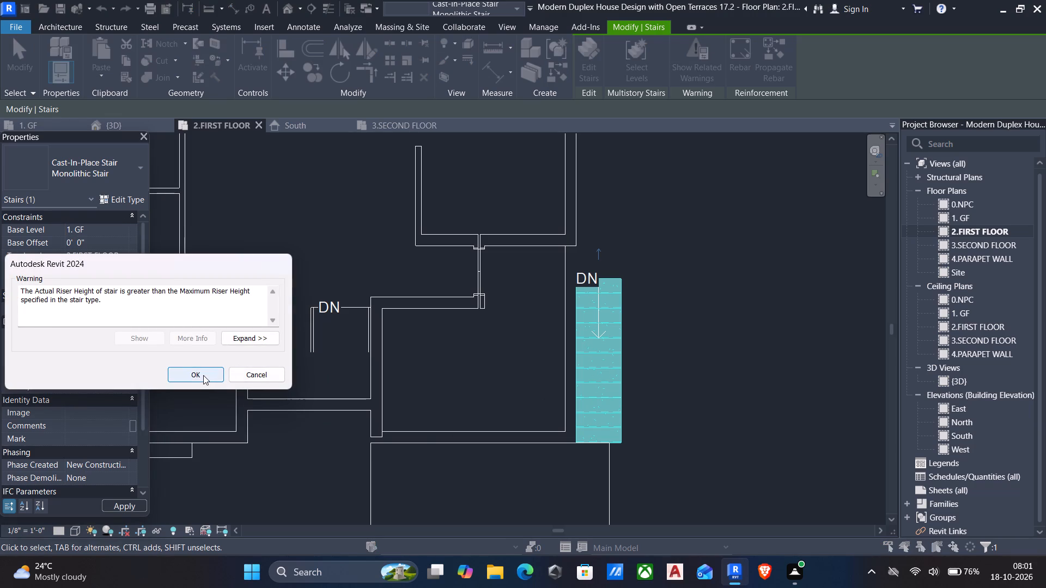
pyautogui.click(203, 375)
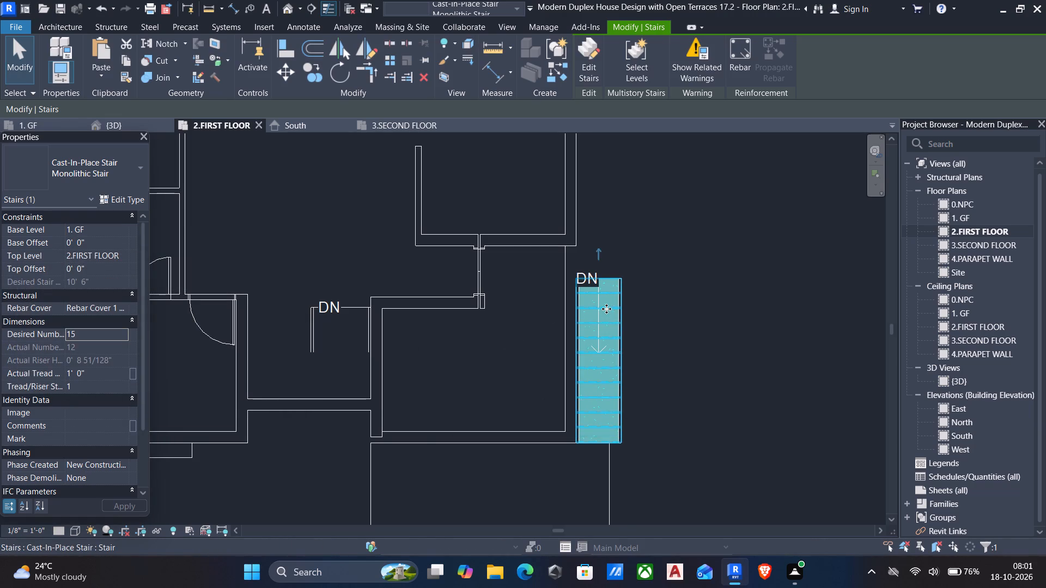
# Edit the external stair and delete its existing run along the east wall.
pyautogui.scroll(4, 606, 309)
pyautogui.moveTo(588, 323); pyautogui.dragTo(579, 305, button='middle')
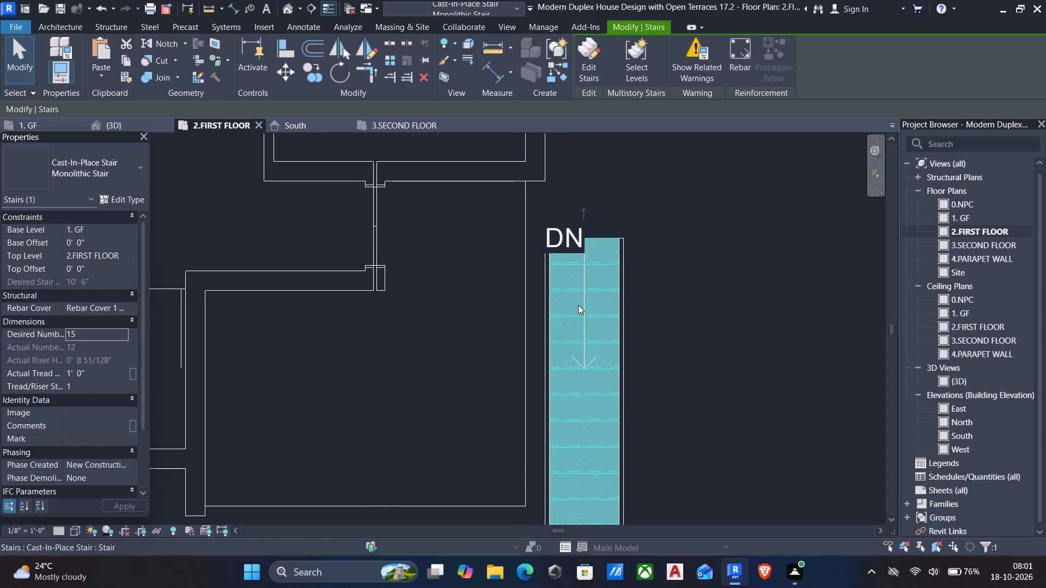
pyautogui.click(578, 305)
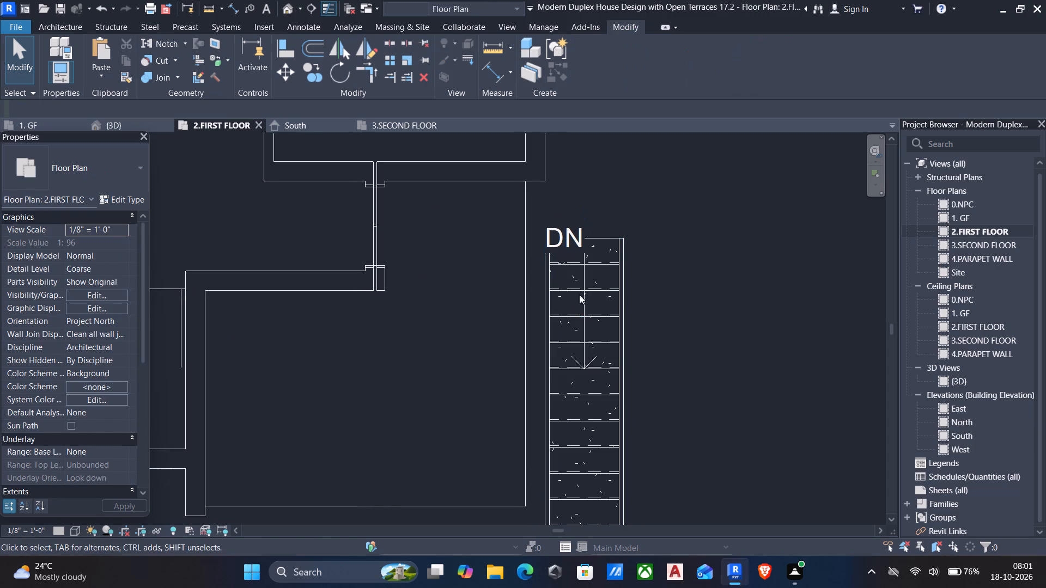
pyautogui.click(579, 278)
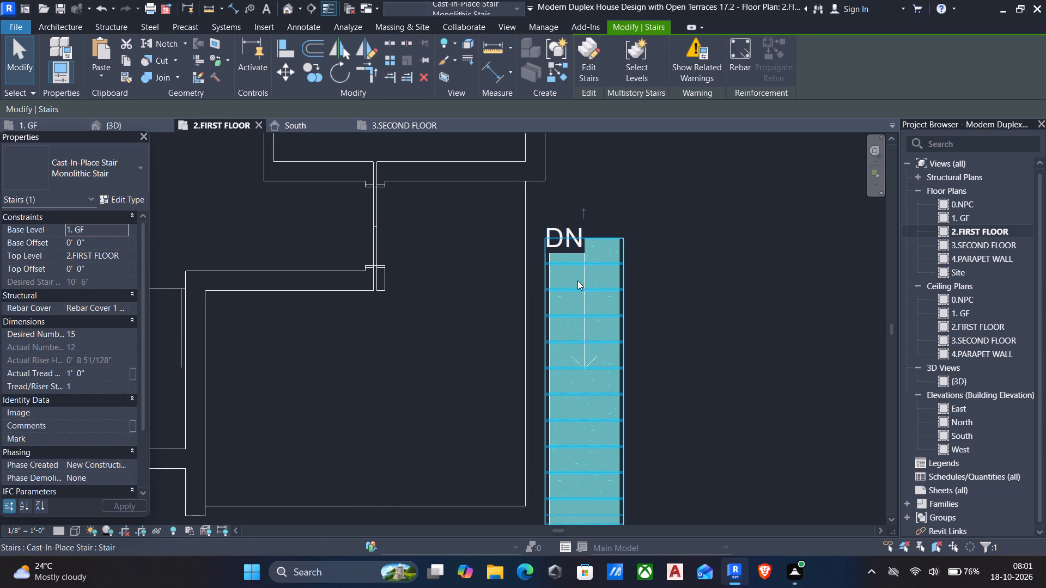
pyautogui.scroll(-6, 591, 330)
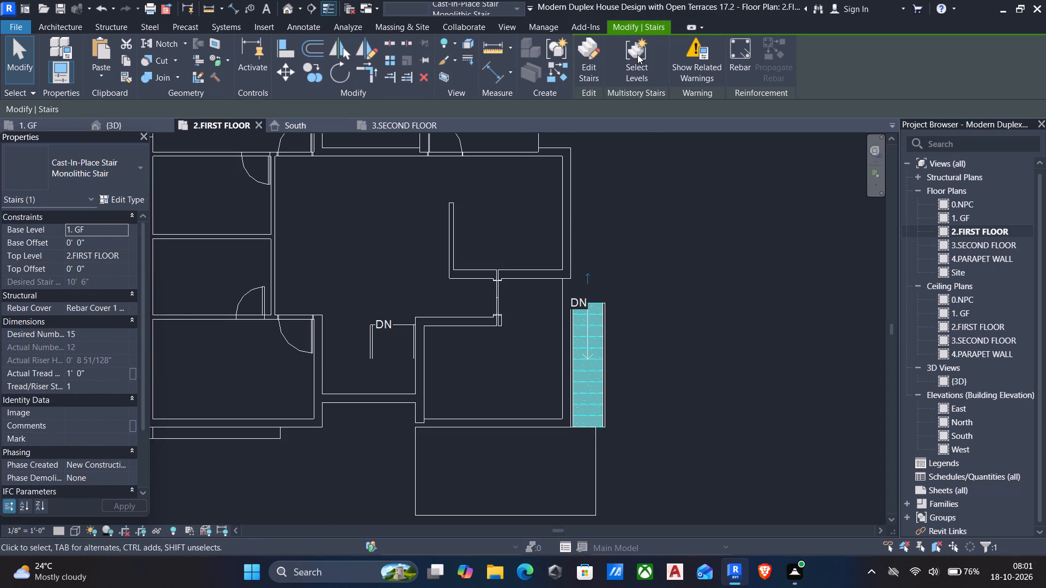
pyautogui.click(594, 57)
pyautogui.click(596, 311)
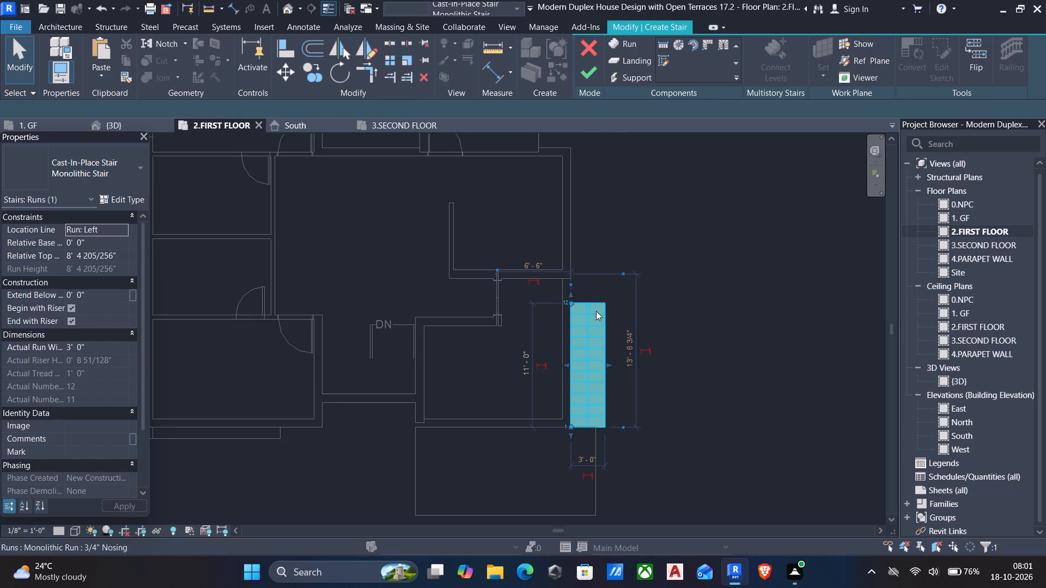
pyautogui.press('Delete')
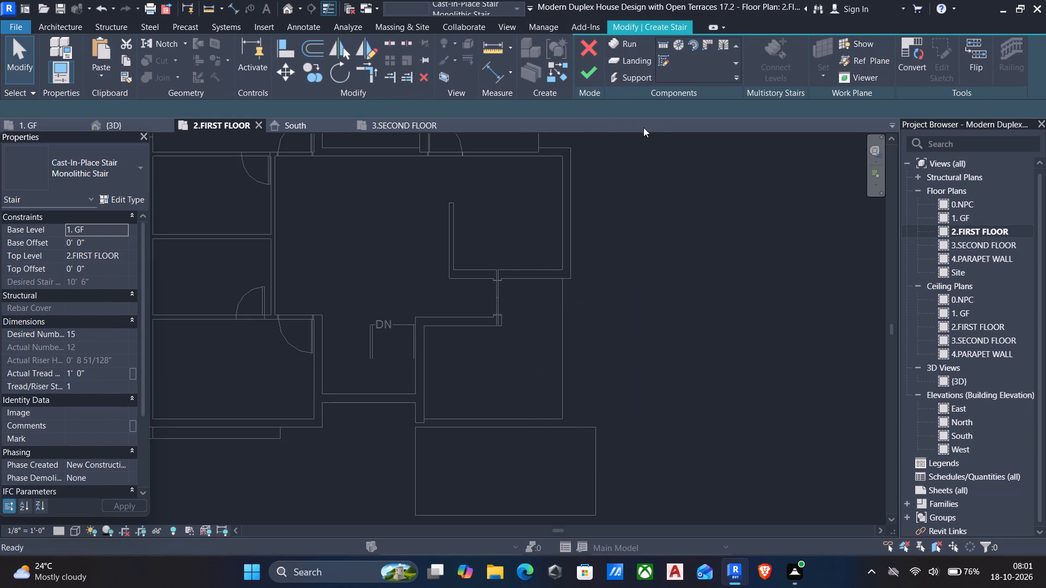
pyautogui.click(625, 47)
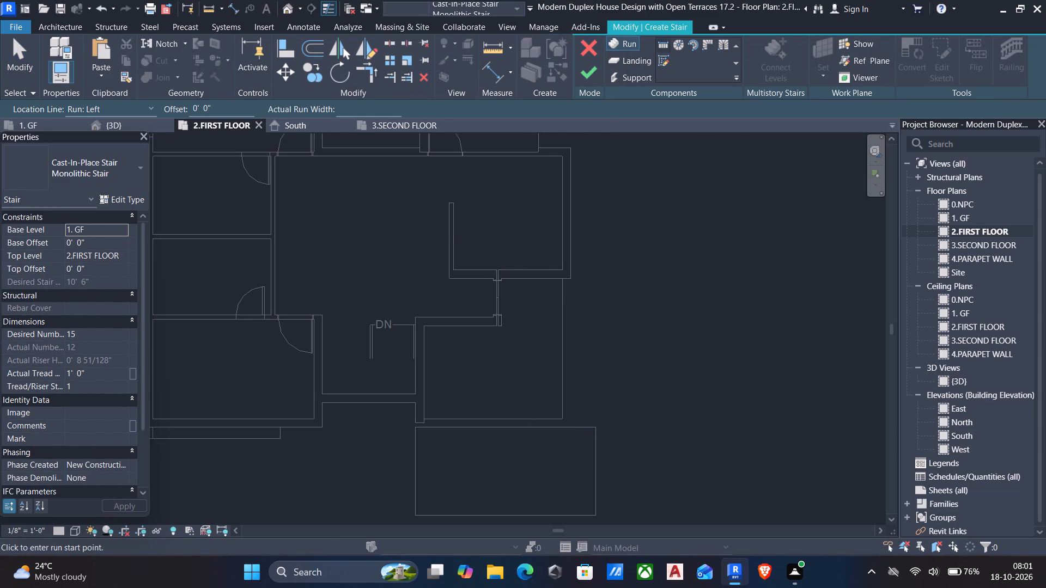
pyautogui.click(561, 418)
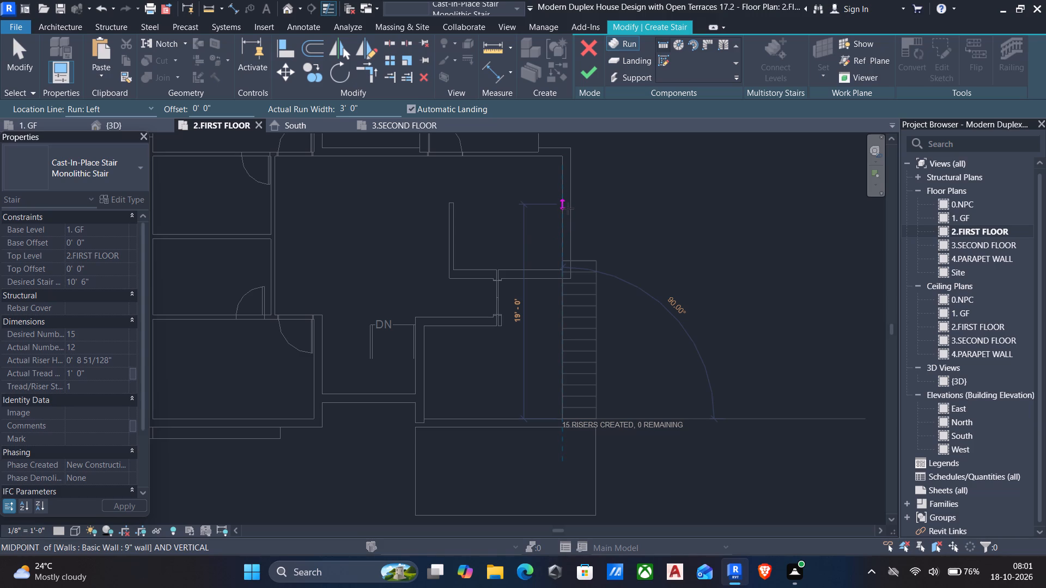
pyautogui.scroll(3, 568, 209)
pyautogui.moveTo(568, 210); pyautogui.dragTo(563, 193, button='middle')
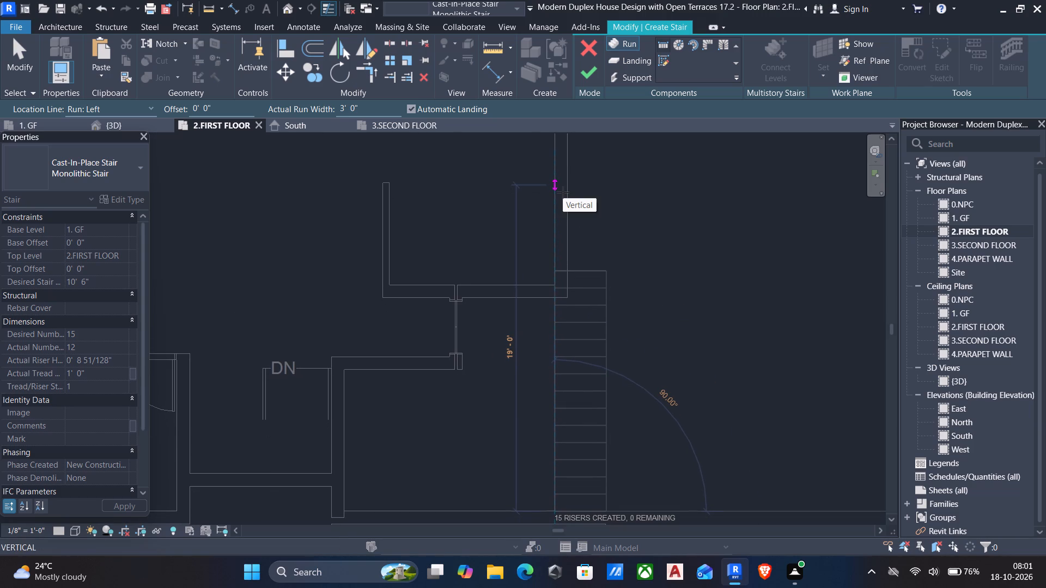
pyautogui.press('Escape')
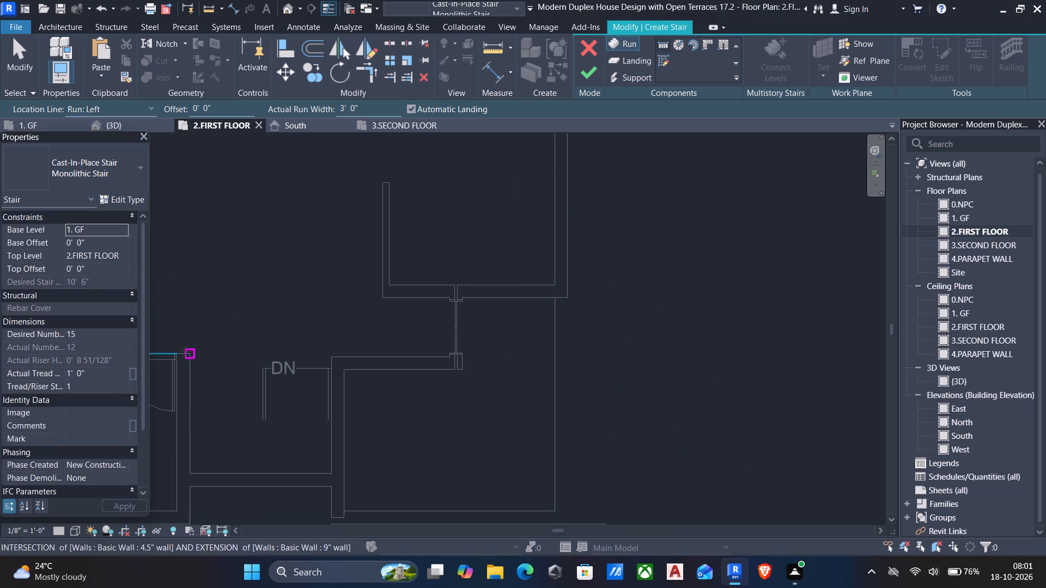
# Set the desired number of risers to 11 and draw a 3'-0" wide run north along the east wall from the terrace floor's southeast corner.
pyautogui.click(106, 334)
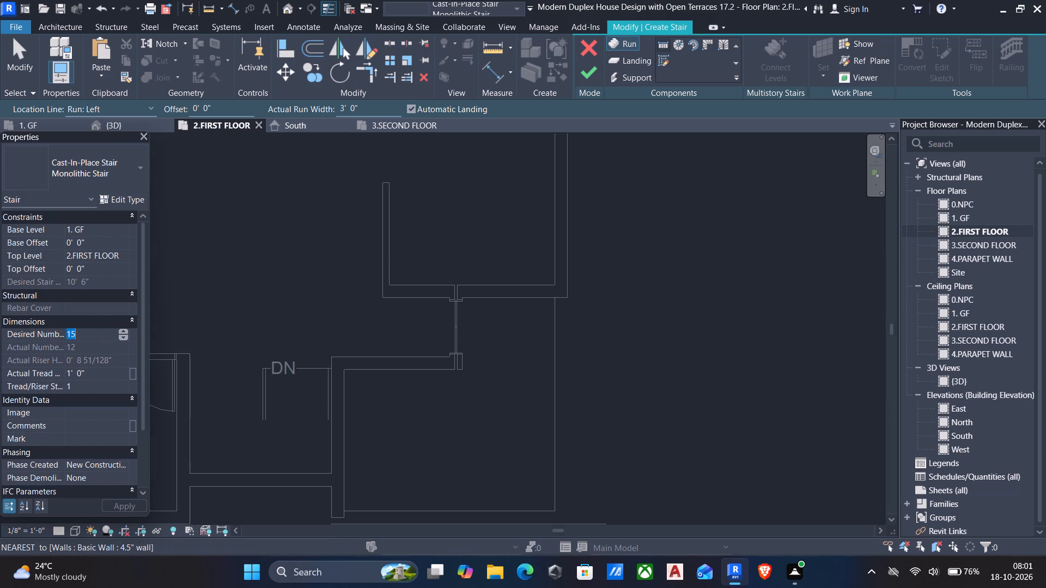
pyautogui.press('1')
pyautogui.press('1')
pyautogui.scroll(-2, 162, 400)
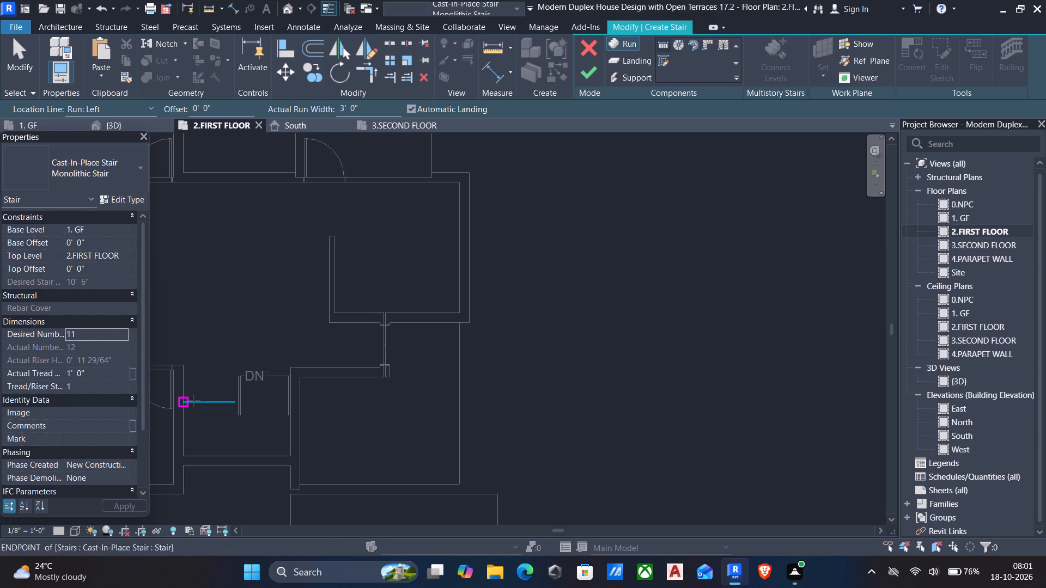
pyautogui.moveTo(248, 411); pyautogui.dragTo(240, 353, button='middle')
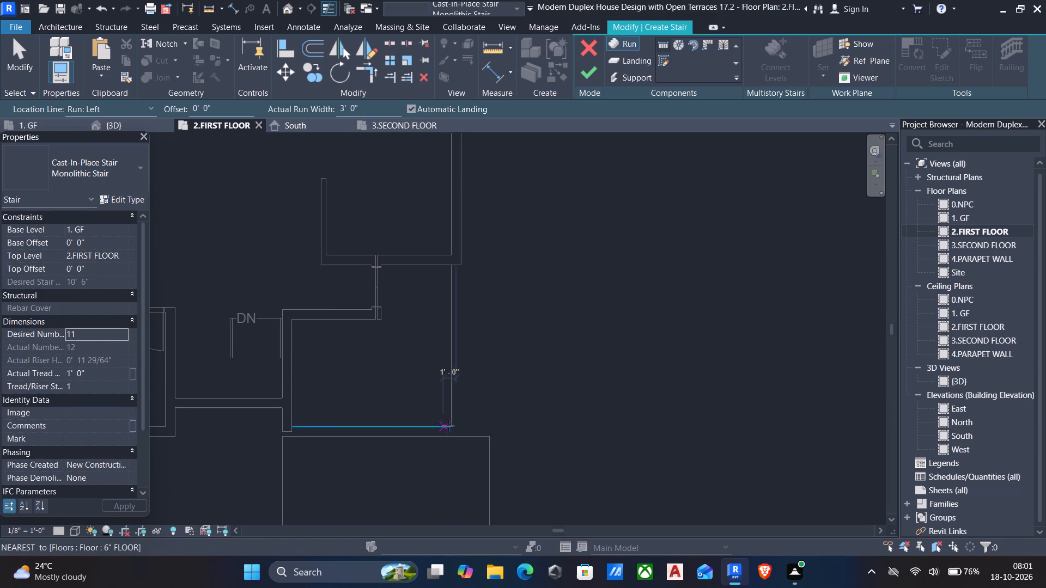
pyautogui.click(454, 426)
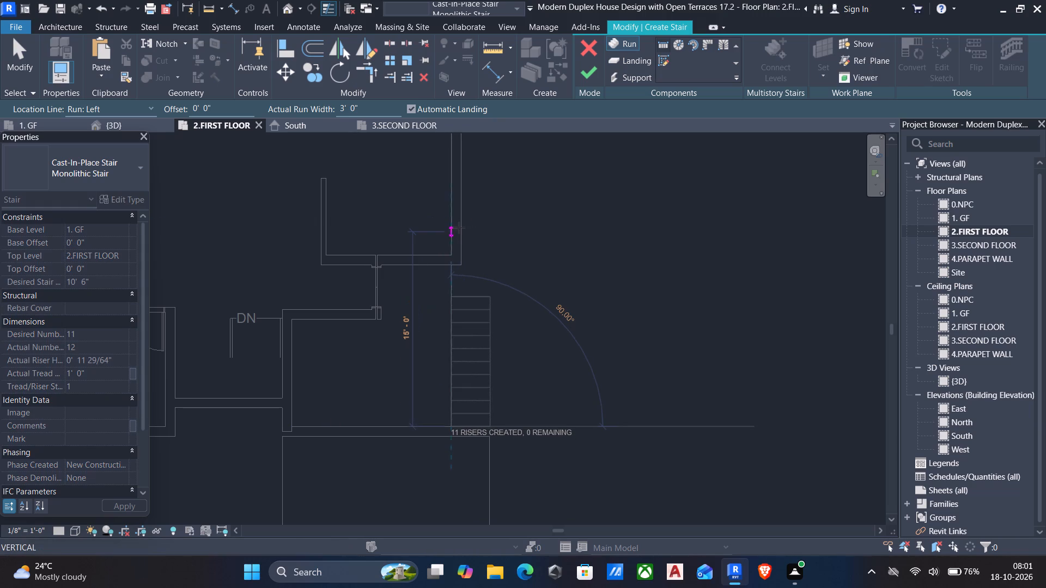
pyautogui.click(456, 230)
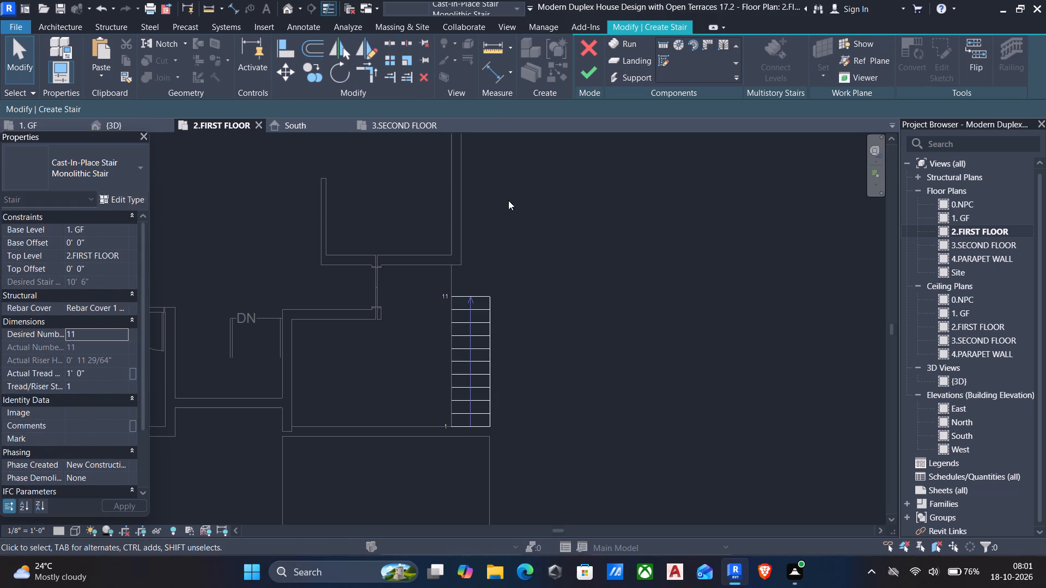
# Sketch a rectangular landing about 3'-0" by 2'-5 1/4" from the run's top end to the house wall, and finish the stair.
pyautogui.click(636, 65)
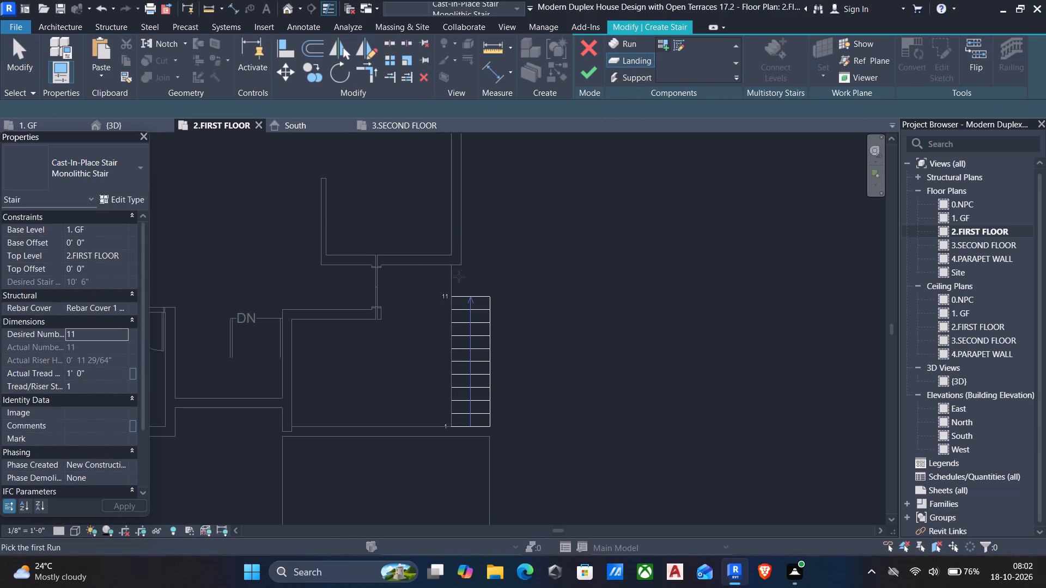
pyautogui.scroll(4, 459, 277)
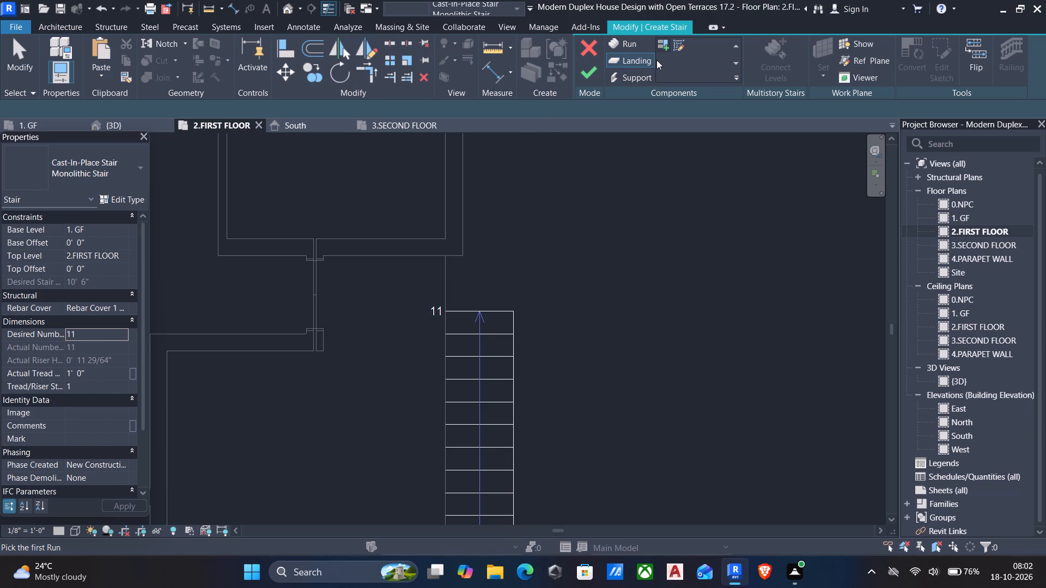
pyautogui.click(674, 45)
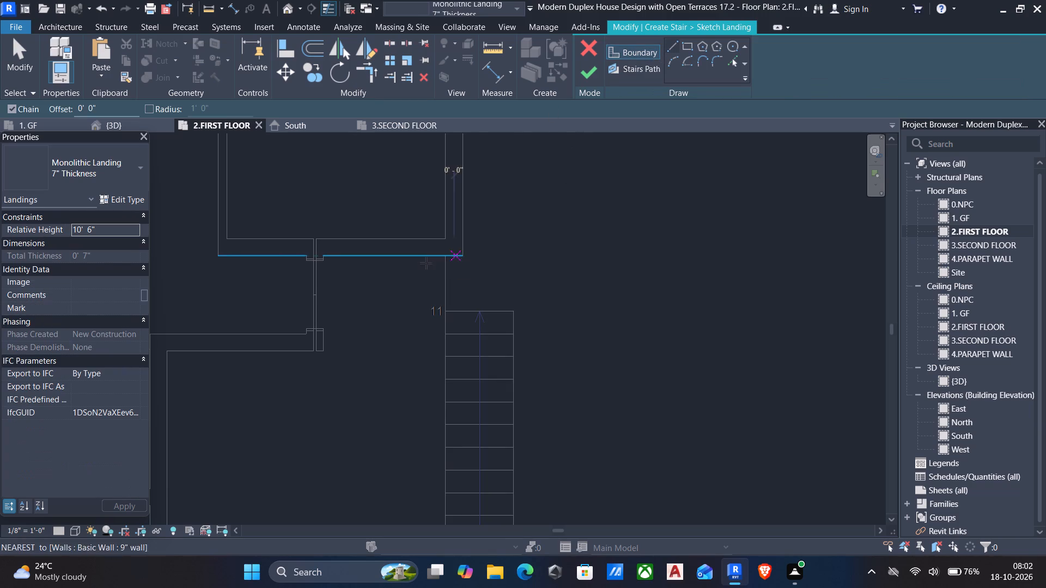
pyautogui.scroll(3, 424, 264)
pyautogui.click(457, 250)
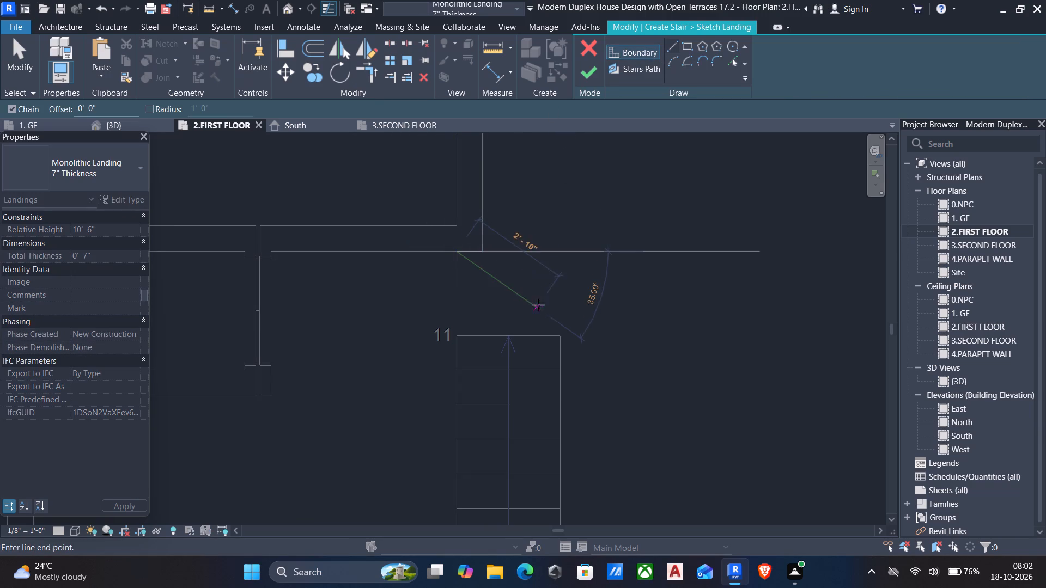
pyautogui.press('Escape')
pyautogui.click(684, 44)
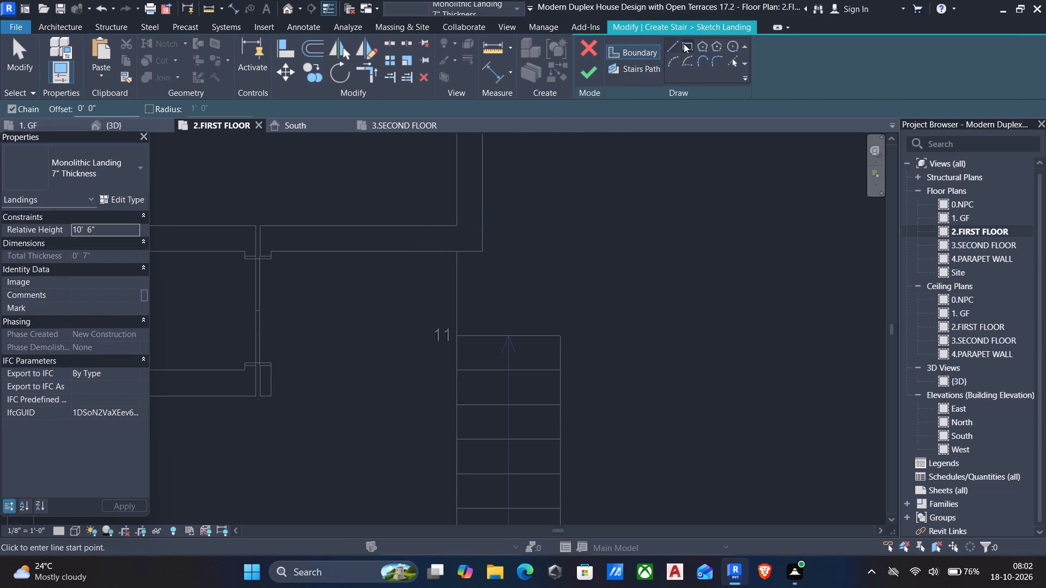
pyautogui.click(560, 333)
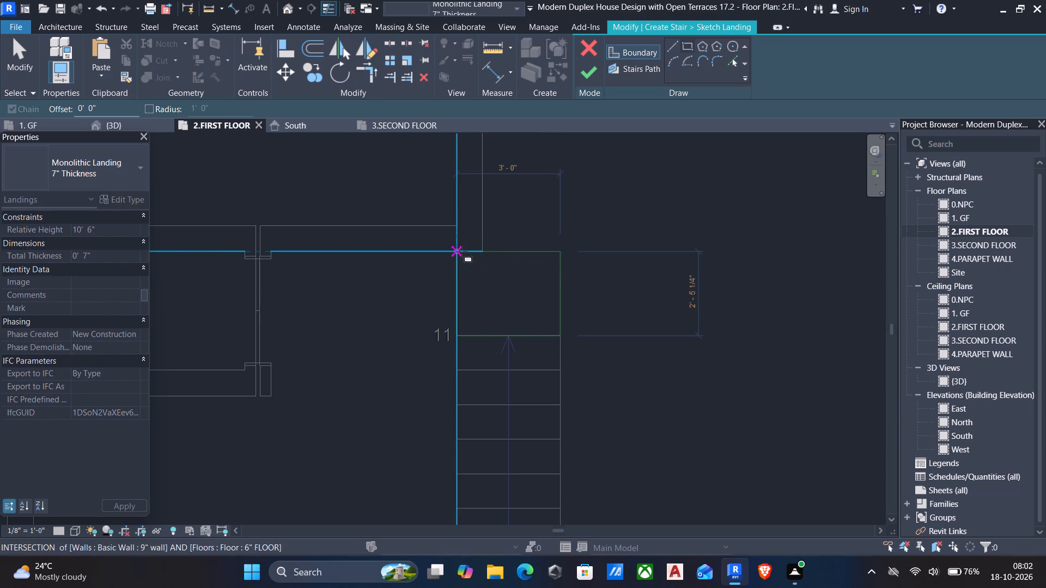
pyautogui.click(461, 252)
pyautogui.press('Escape')
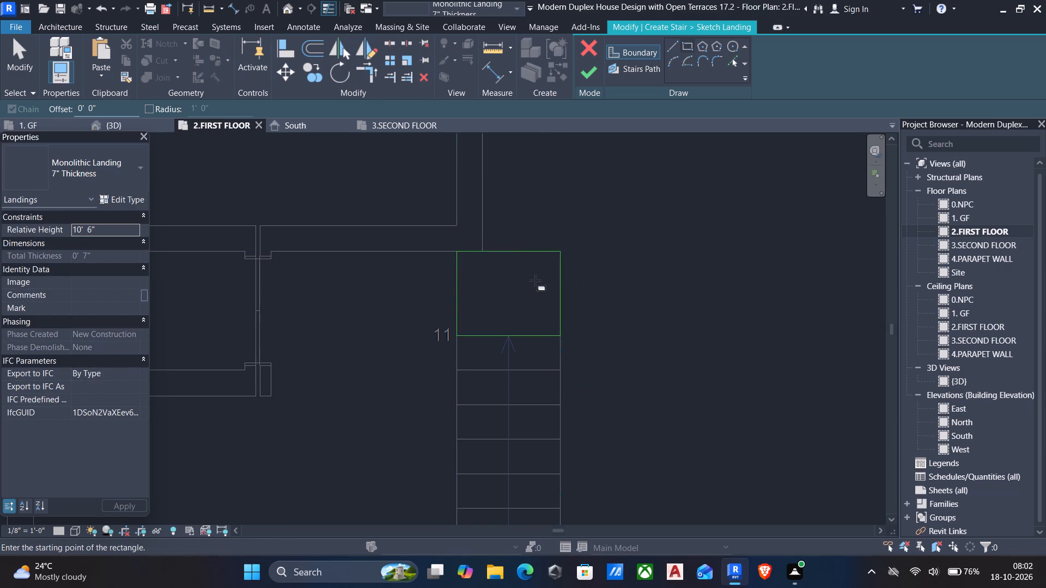
pyautogui.scroll(-2, 542, 281)
pyautogui.click(587, 71)
pyautogui.scroll(-1, 555, 279)
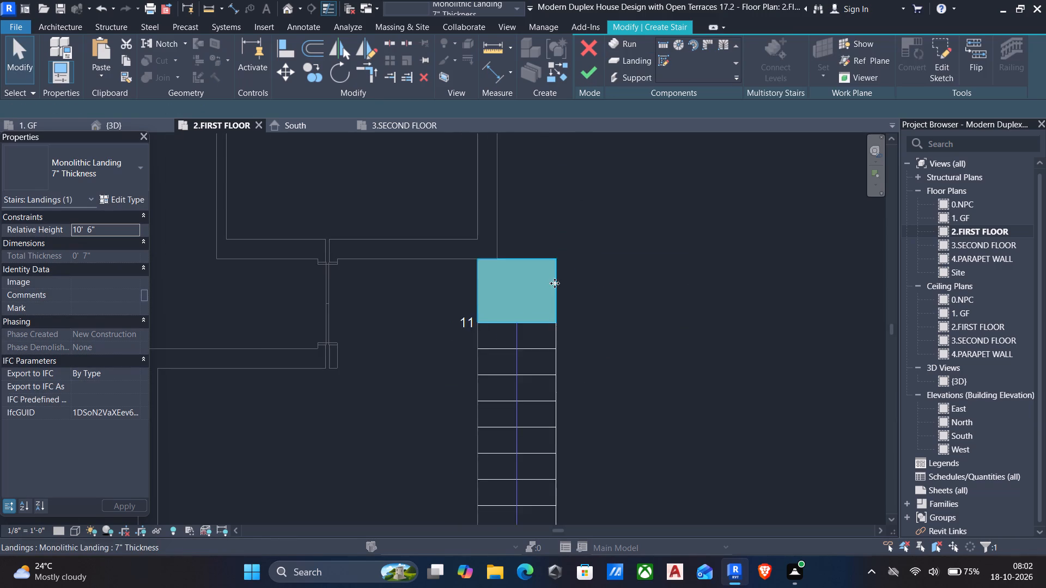
pyautogui.scroll(-4, 555, 283)
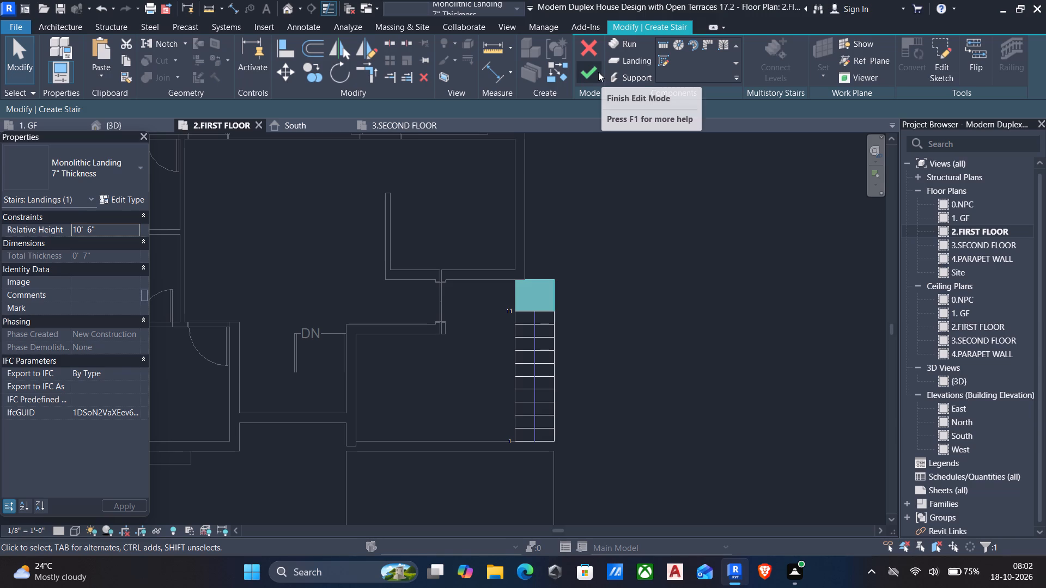
pyautogui.click(594, 72)
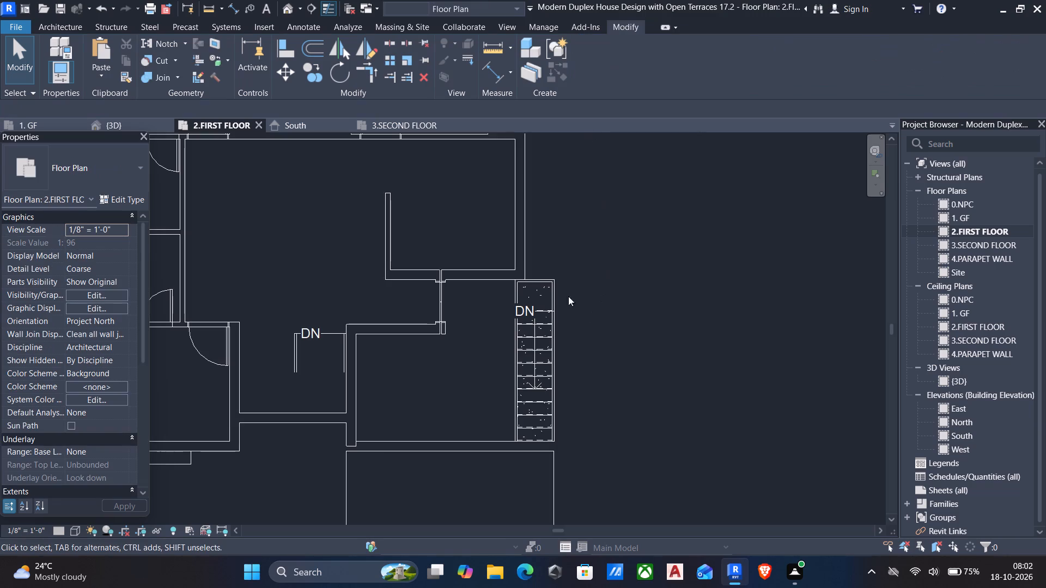
# In the 3D view, delete the railing on the external stair.
pyautogui.click(289, 10)
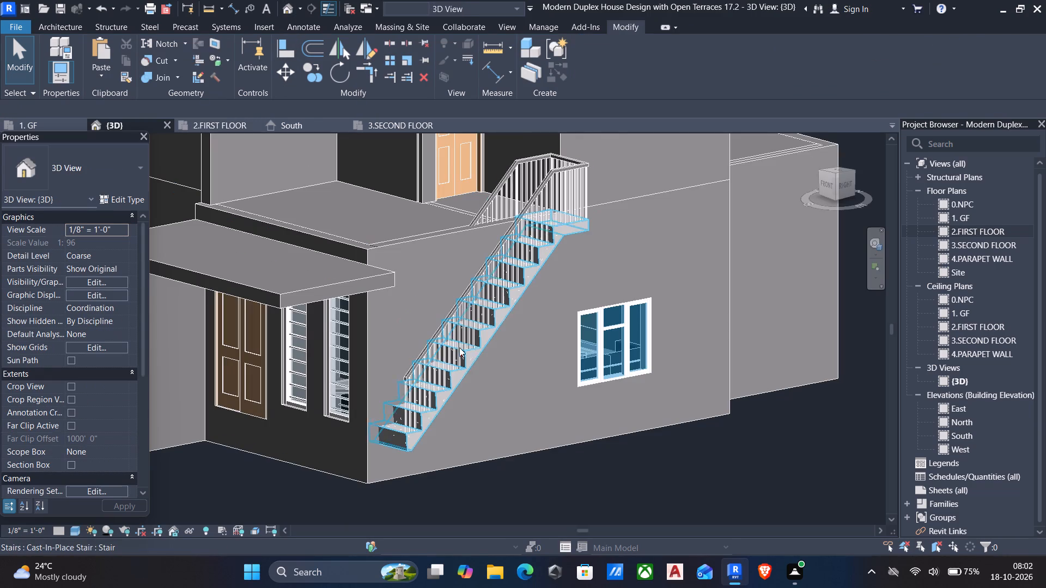
pyautogui.scroll(1, 495, 383)
pyautogui.keyDown('shift'); pyautogui.moveTo(495, 383); pyautogui.dragTo(554, 373, button='middle'); pyautogui.keyUp('shift')
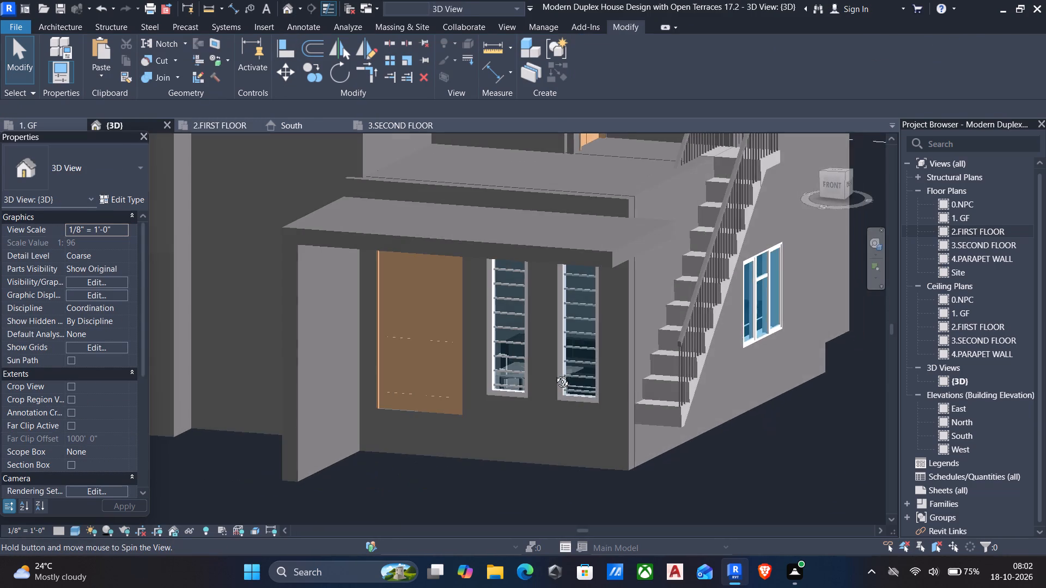
pyautogui.keyDown('shift'); pyautogui.moveTo(554, 373); pyautogui.dragTo(482, 408, button='middle'); pyautogui.keyUp('shift')
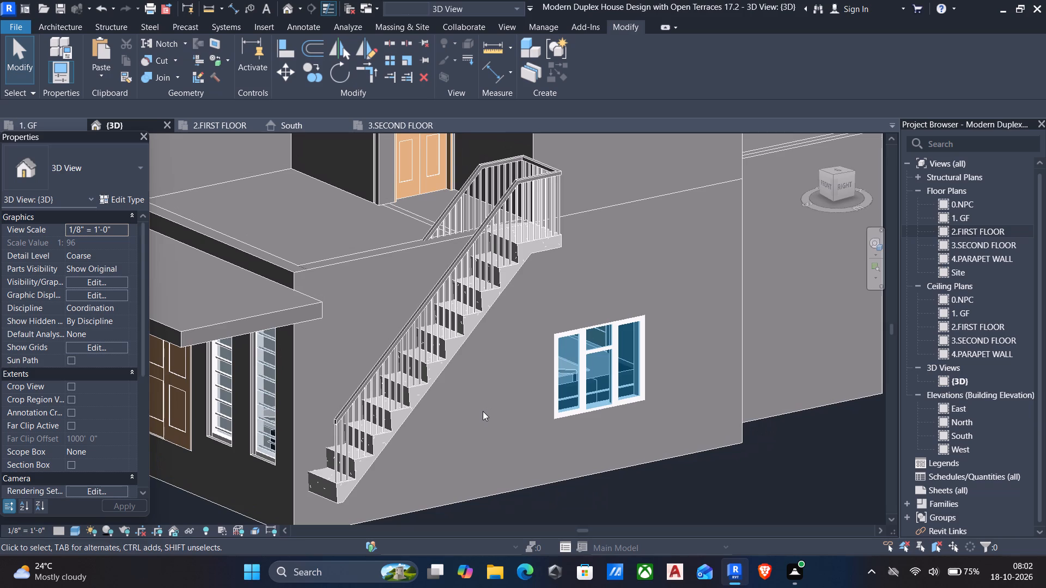
pyautogui.scroll(-4, 477, 413)
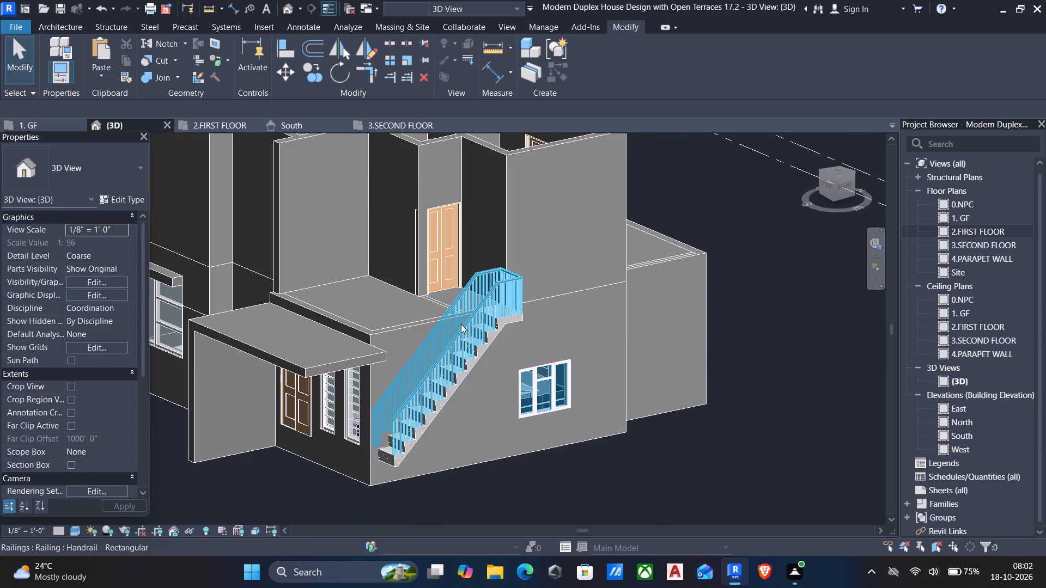
pyautogui.click(461, 324)
pyautogui.press('Delete')
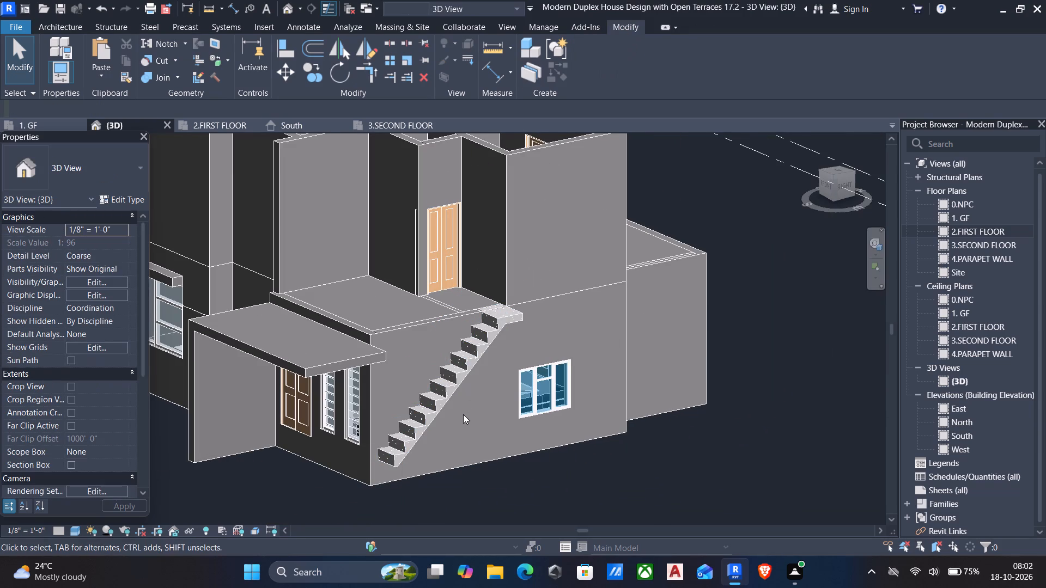
# Open the 0.NPC floor plan and set its underlay base level to 3.SECOND FLOOR with orientation Look up.
pyautogui.moveTo(463, 414); pyautogui.dragTo(448, 433, button='middle')
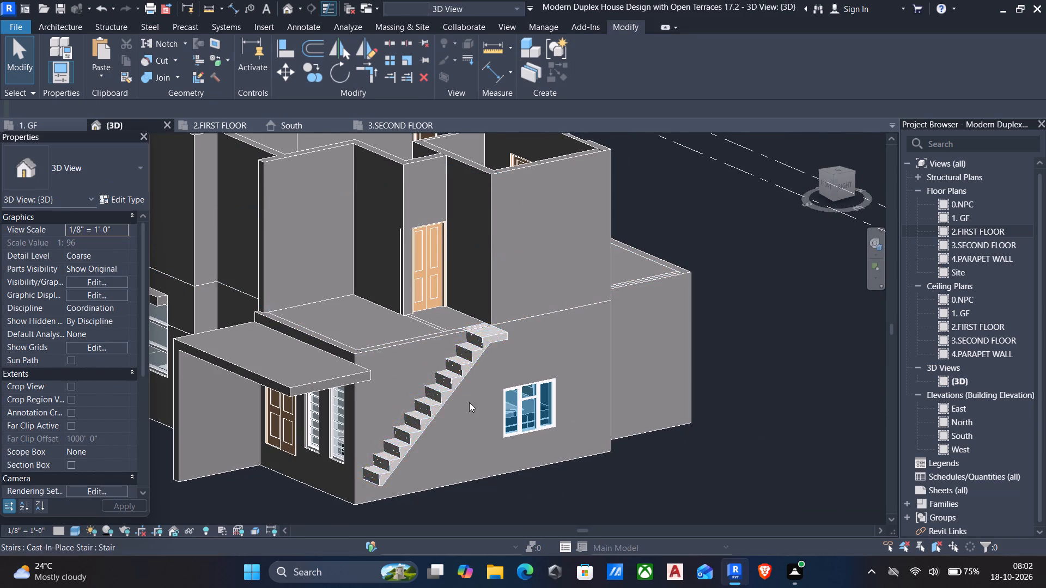
pyautogui.scroll(-4, 469, 402)
pyautogui.moveTo(456, 423); pyautogui.dragTo(435, 381, button='middle')
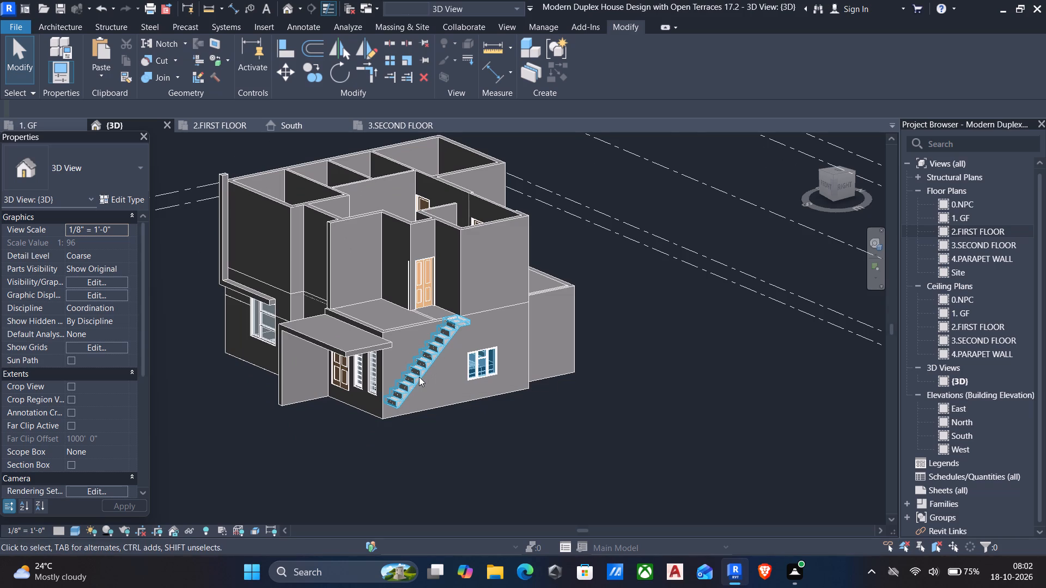
pyautogui.click(419, 377)
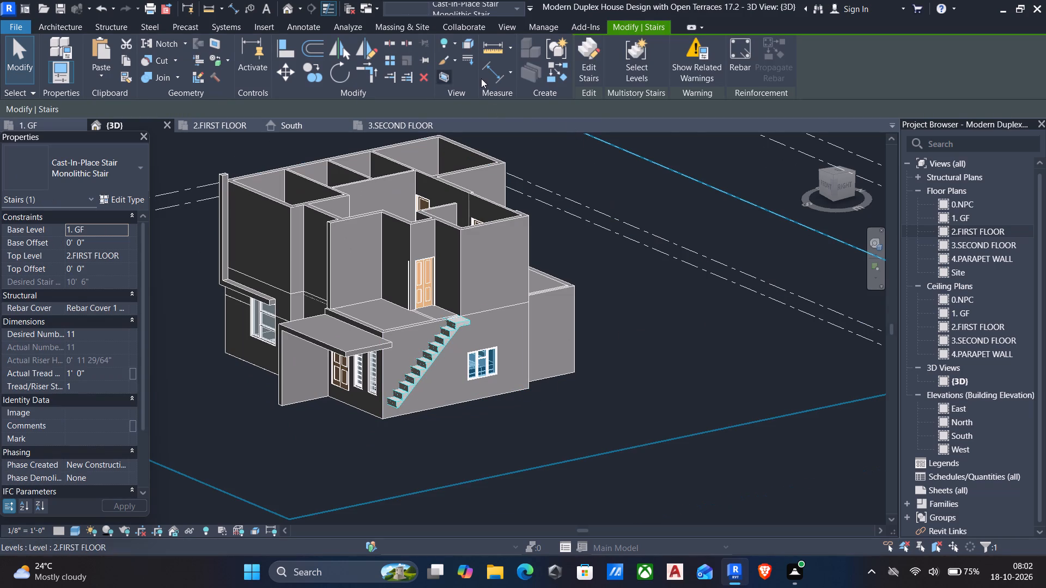
pyautogui.doubleClick(974, 206)
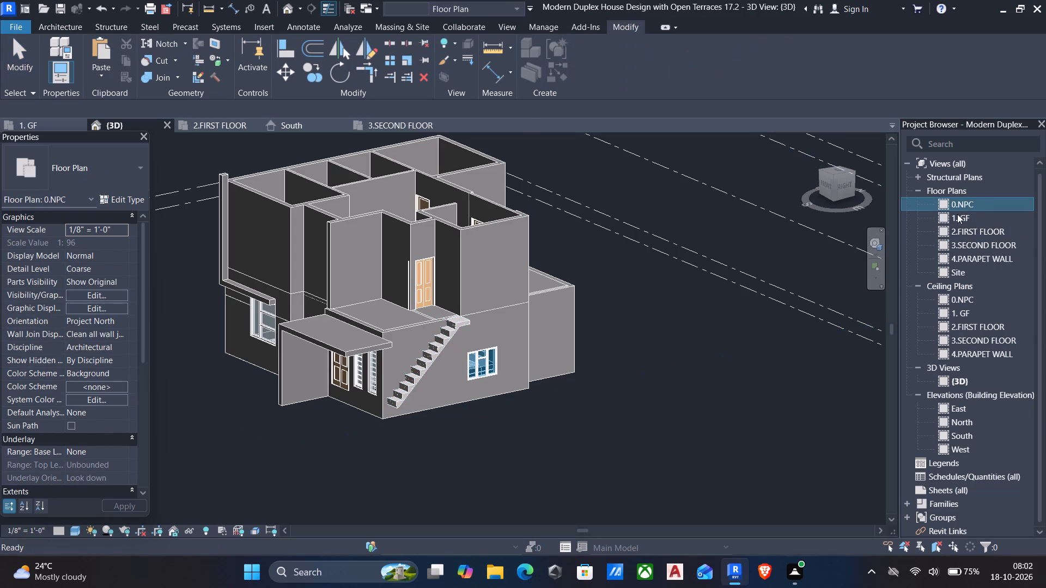
pyautogui.scroll(6, 464, 334)
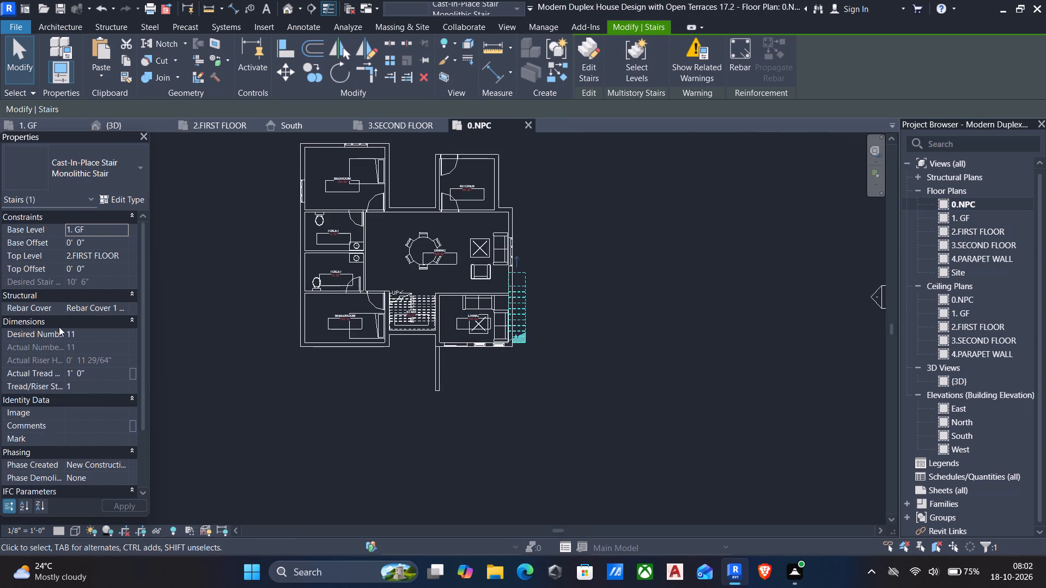
pyautogui.click(570, 421)
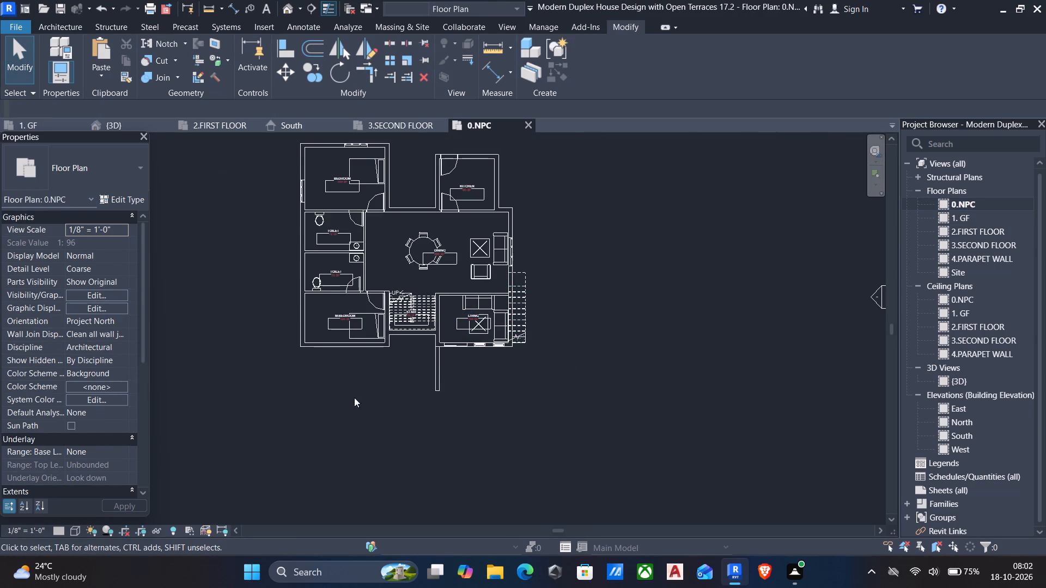
pyautogui.click(119, 450)
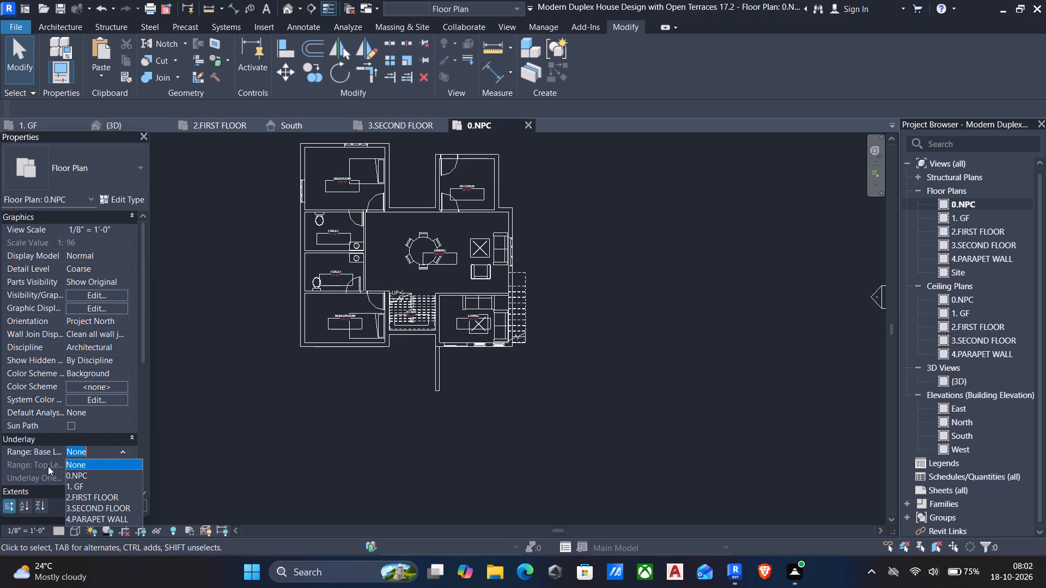
pyautogui.click(84, 505)
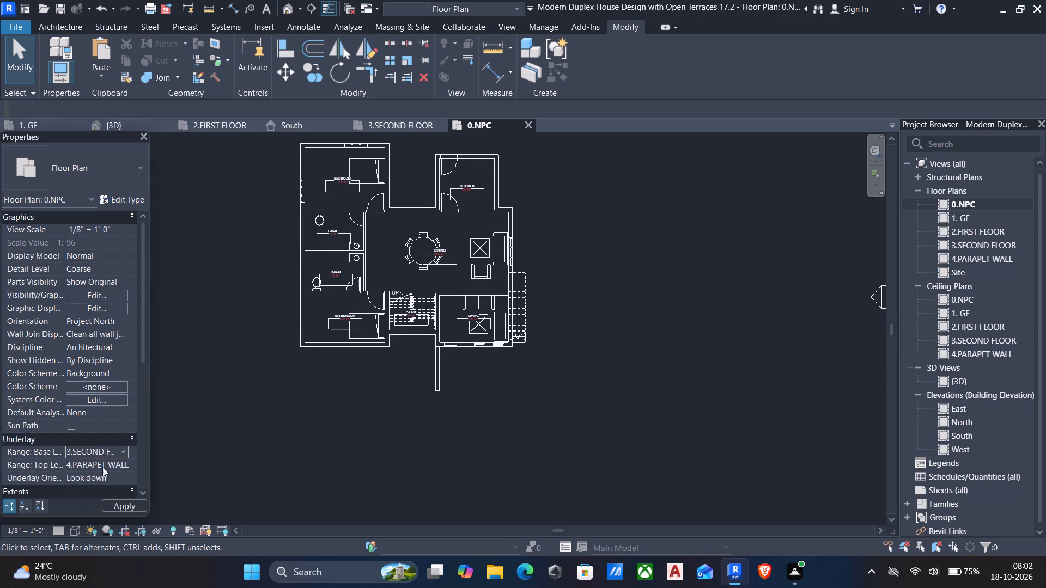
pyautogui.click(125, 463)
pyautogui.click(125, 463)
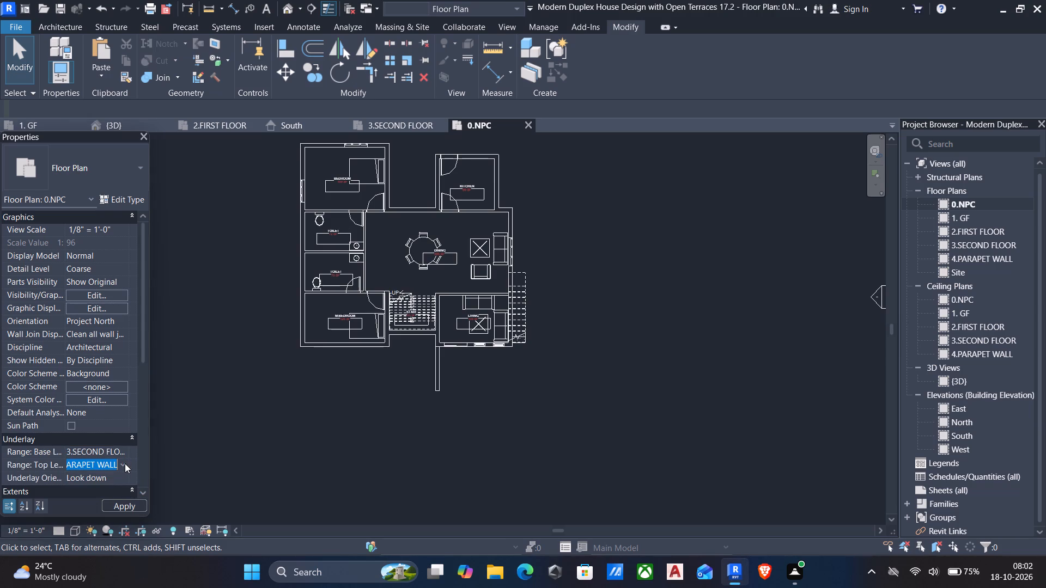
pyautogui.click(103, 479)
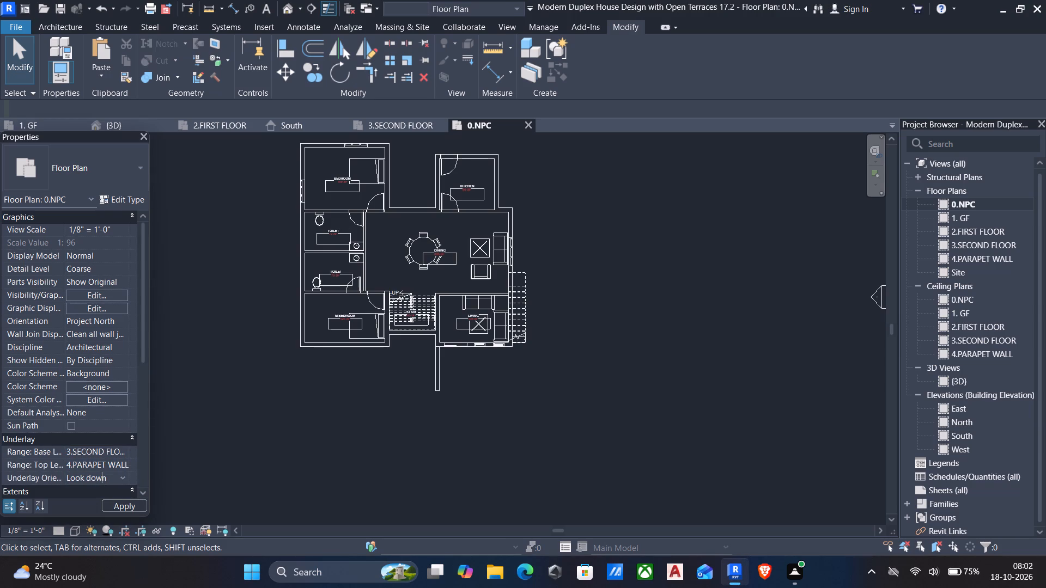
pyautogui.click(120, 479)
pyautogui.click(70, 499)
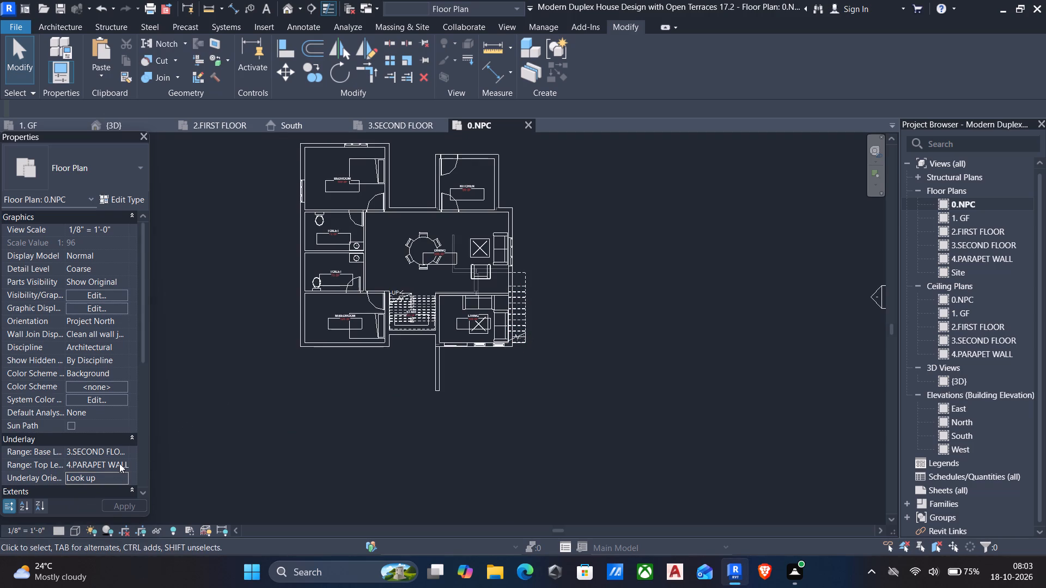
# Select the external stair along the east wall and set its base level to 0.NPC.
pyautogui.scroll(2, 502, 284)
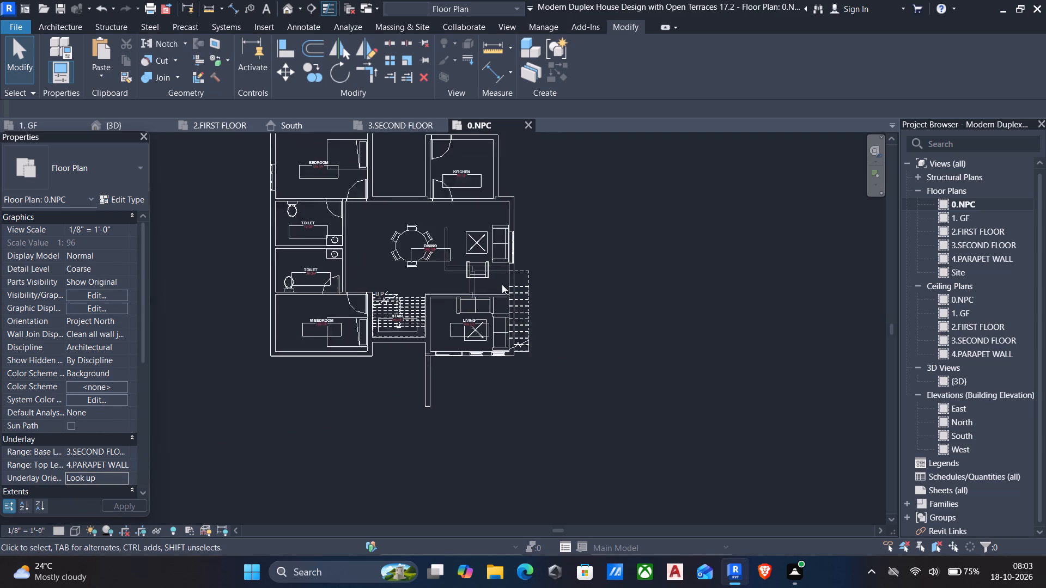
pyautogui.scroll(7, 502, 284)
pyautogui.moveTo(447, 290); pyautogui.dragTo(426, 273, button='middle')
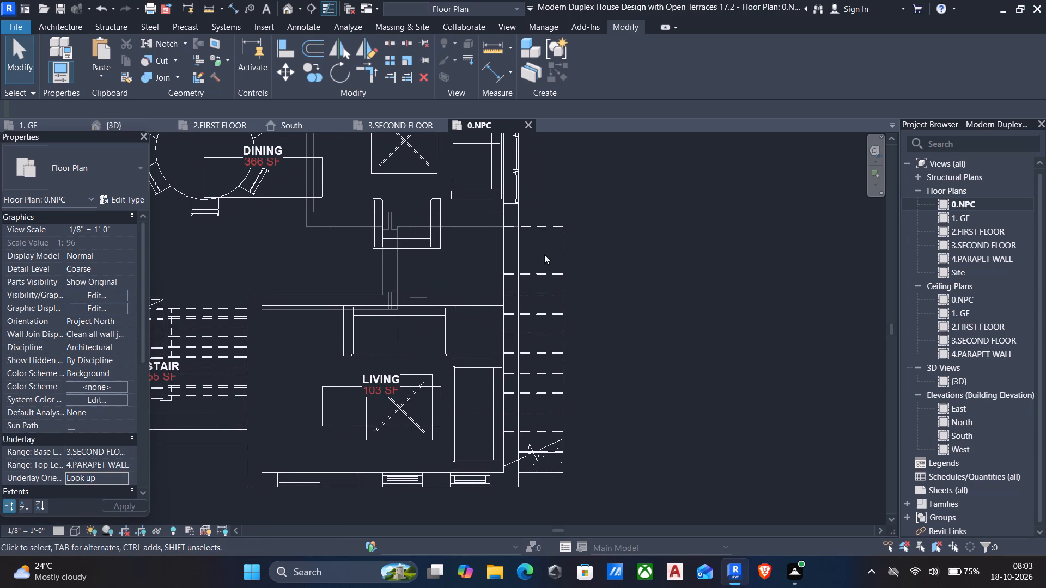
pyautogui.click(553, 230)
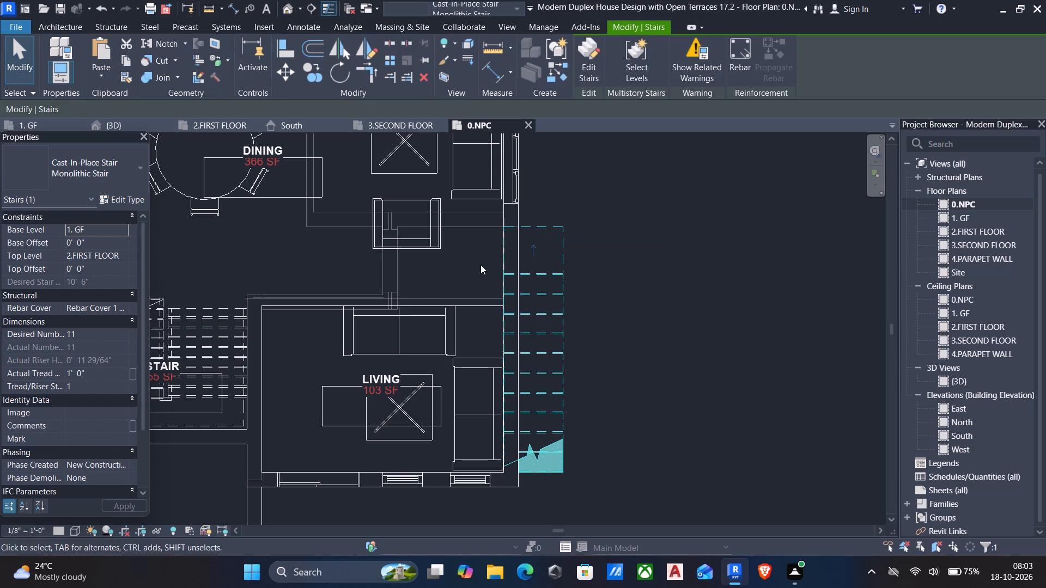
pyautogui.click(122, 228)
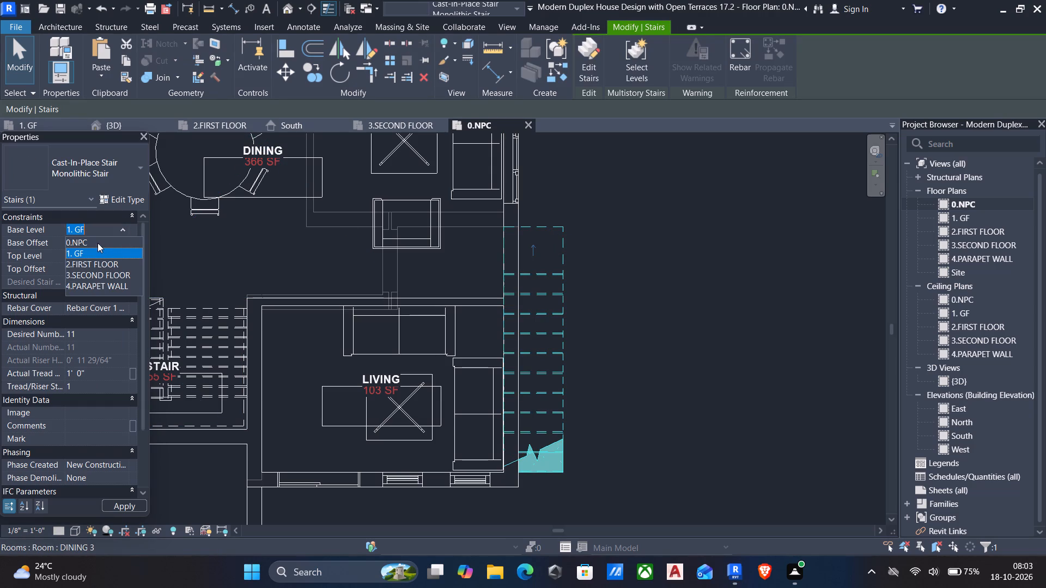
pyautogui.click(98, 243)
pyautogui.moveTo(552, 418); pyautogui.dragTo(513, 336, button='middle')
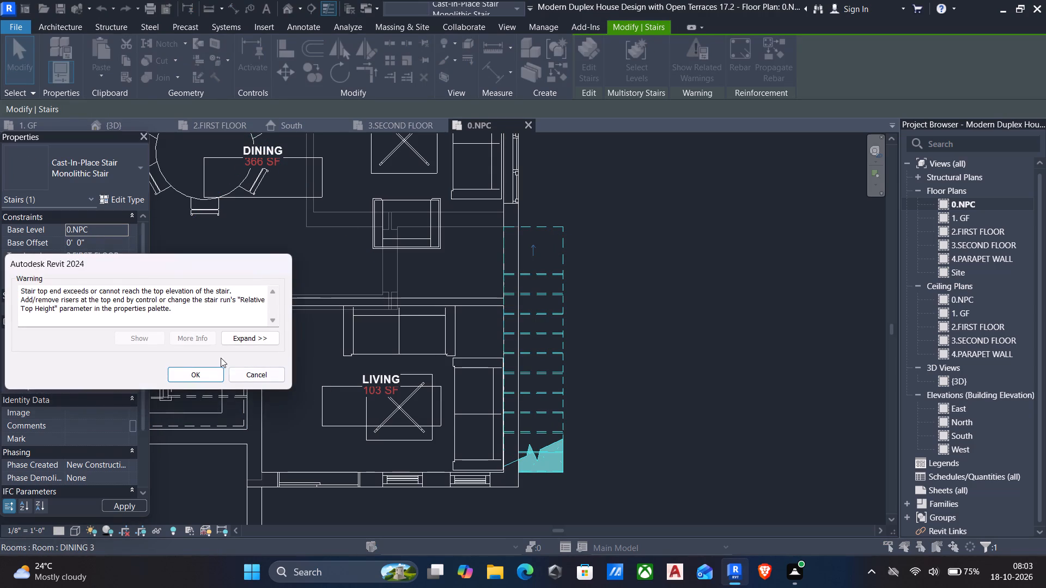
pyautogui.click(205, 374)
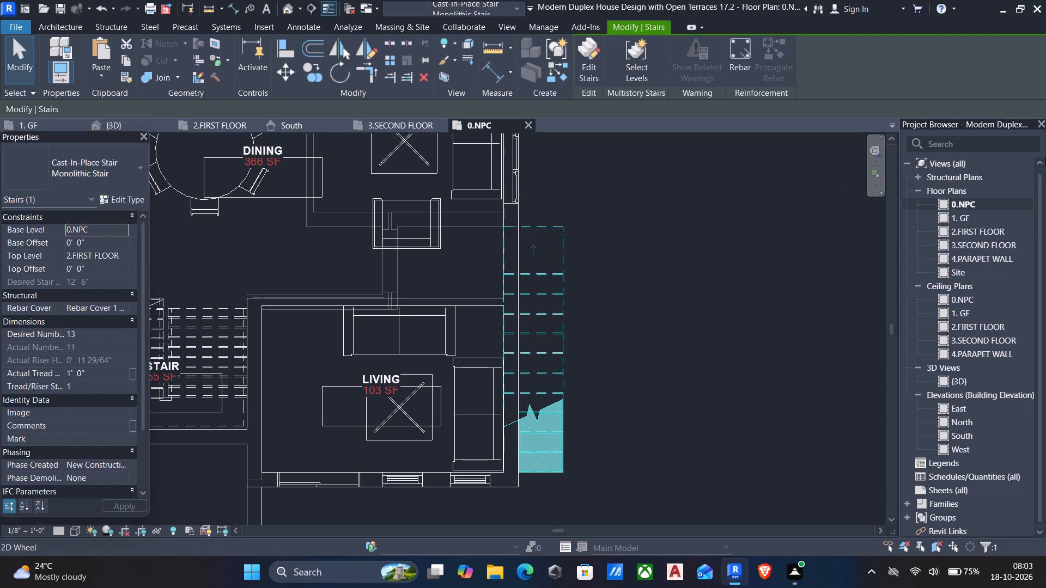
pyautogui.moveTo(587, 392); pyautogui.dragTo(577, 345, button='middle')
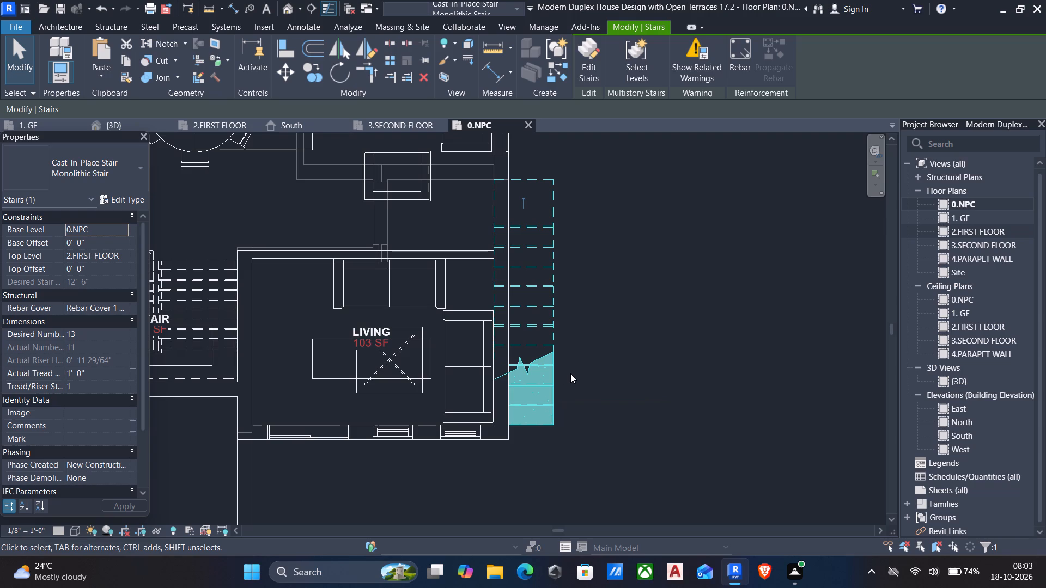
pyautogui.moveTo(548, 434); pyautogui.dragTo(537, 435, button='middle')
# Delete the external stair along the east wall from the 0.NPC plan.
pyautogui.click(535, 415)
pyautogui.click(538, 380)
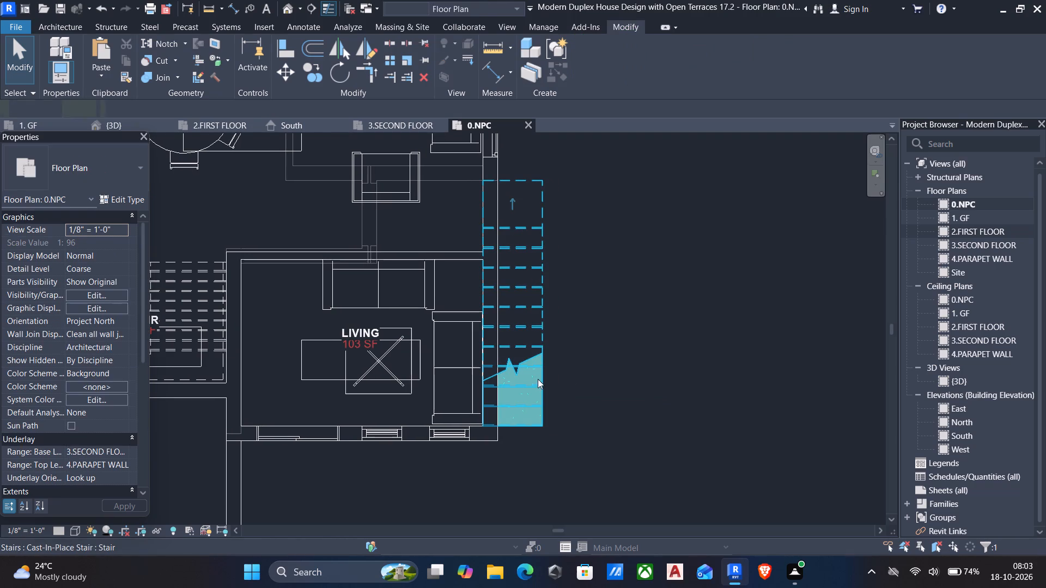
pyautogui.press('Delete')
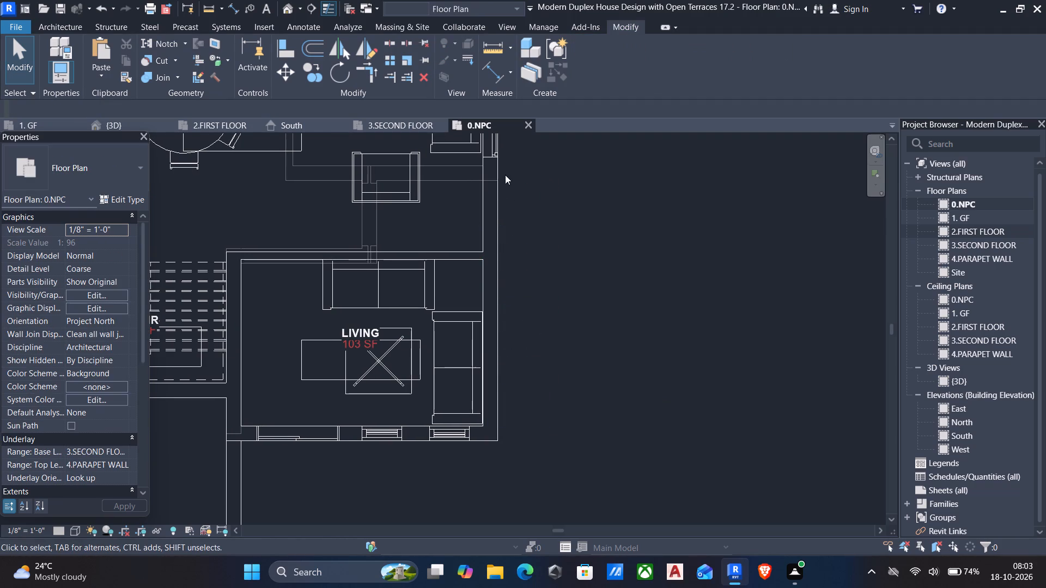
# Start a new monolithic stair on 0.NPC with top level 2.FIRST FLOOR and a desired number of risers of 21.
pyautogui.click(68, 21)
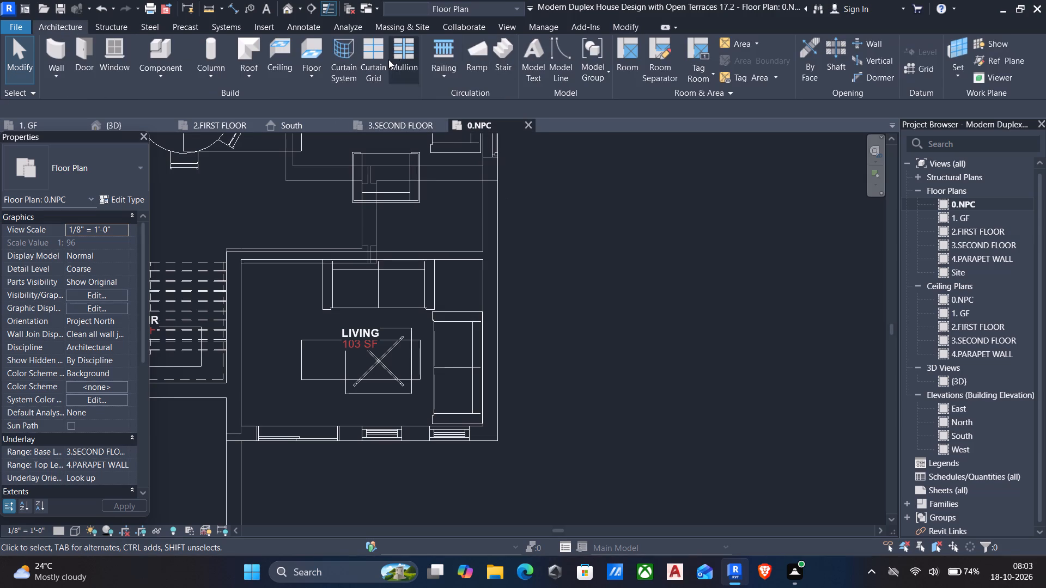
pyautogui.click(505, 56)
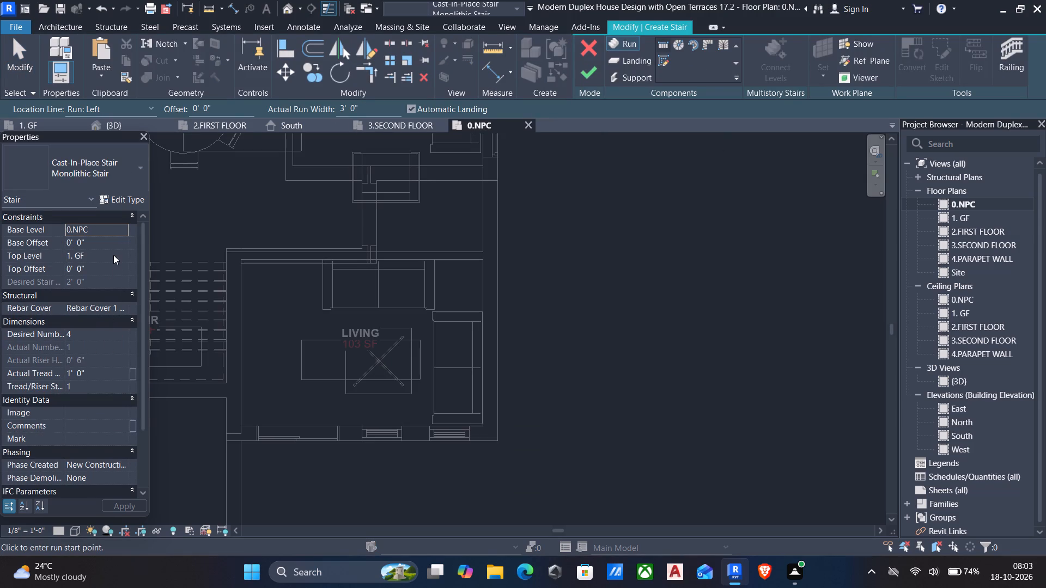
pyautogui.click(125, 253)
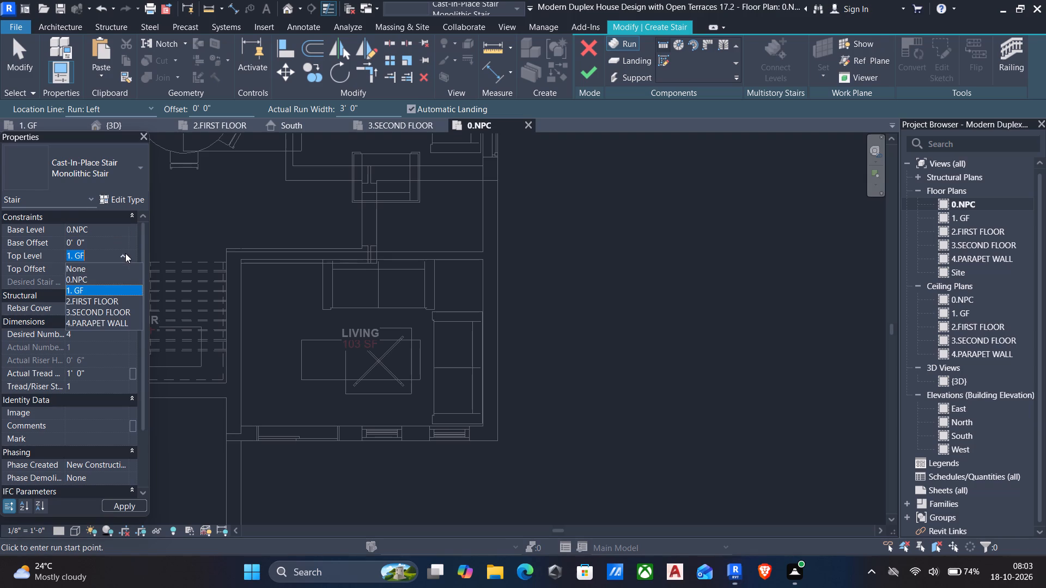
pyautogui.click(116, 300)
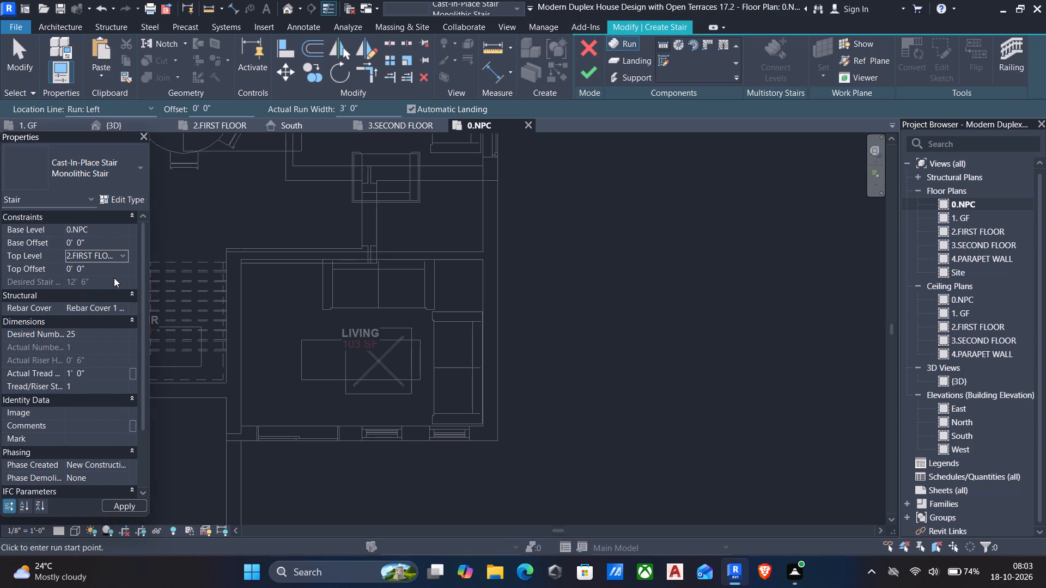
pyautogui.click(102, 331)
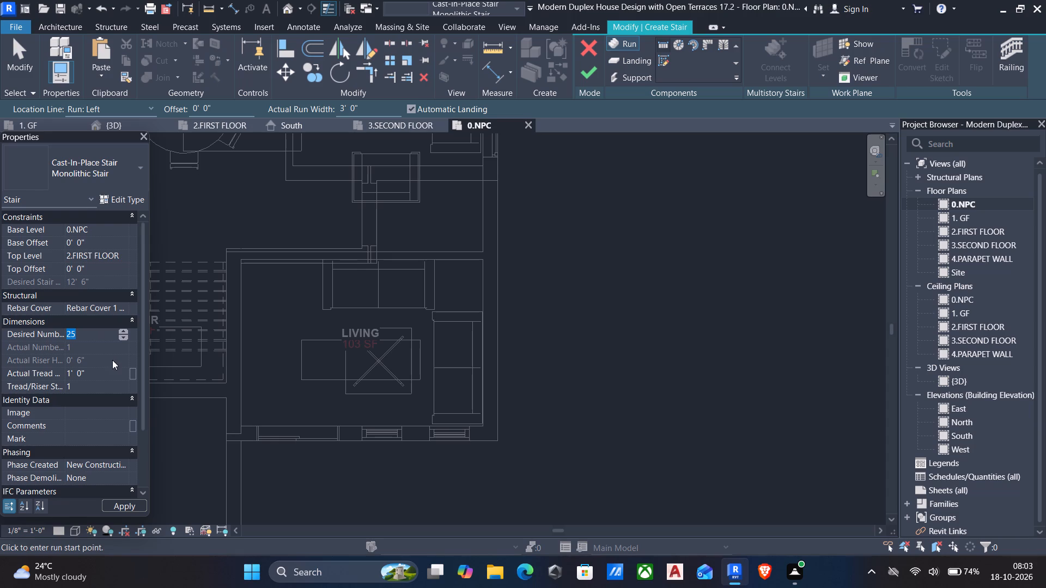
pyautogui.write('21')
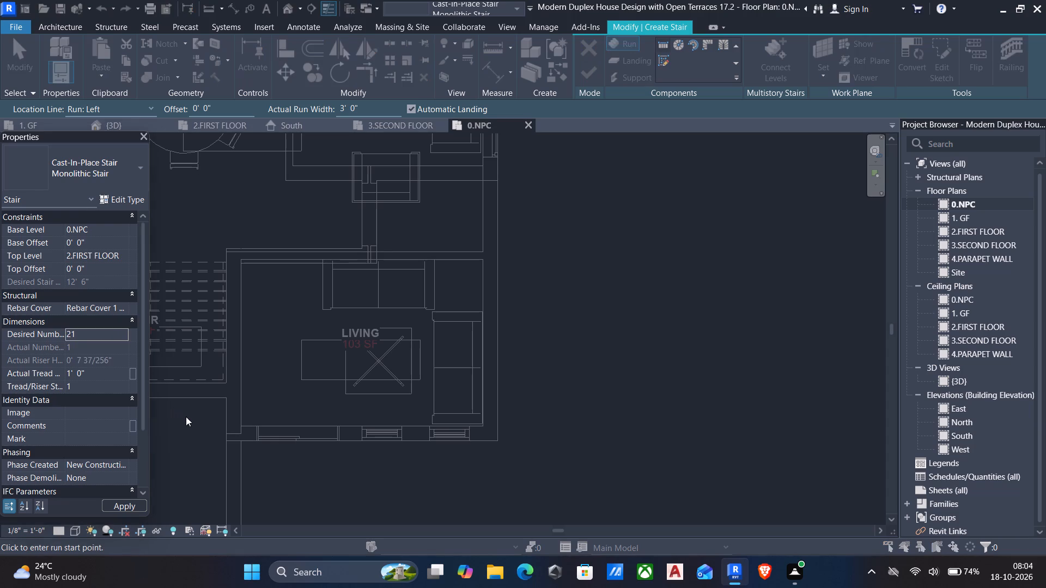
pyautogui.click(198, 378)
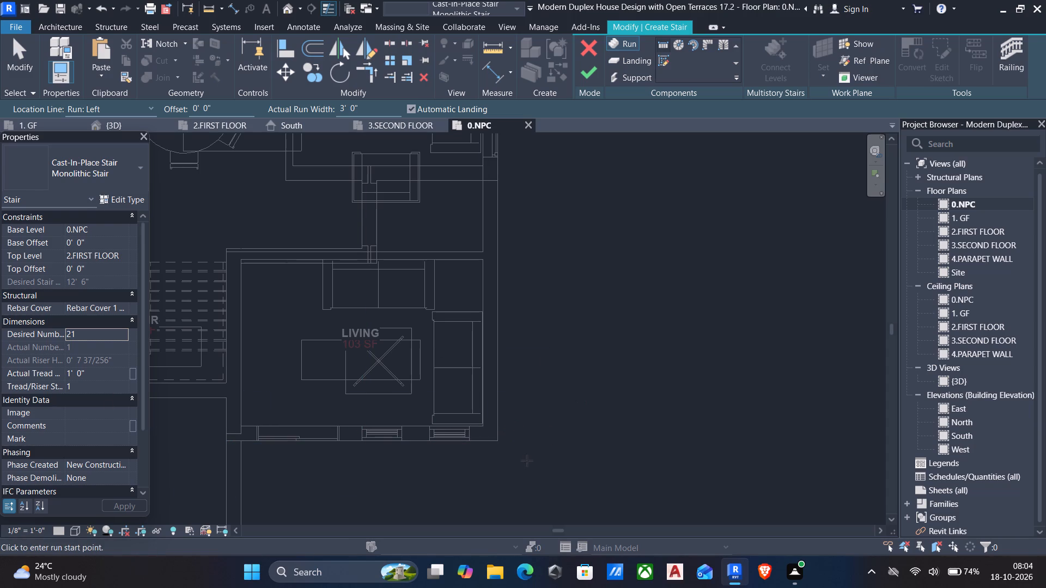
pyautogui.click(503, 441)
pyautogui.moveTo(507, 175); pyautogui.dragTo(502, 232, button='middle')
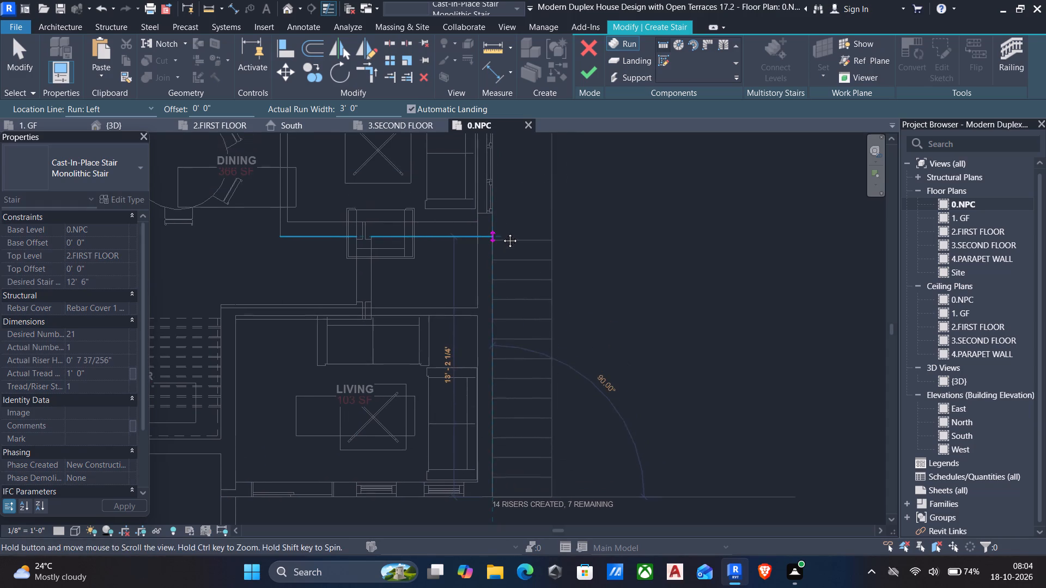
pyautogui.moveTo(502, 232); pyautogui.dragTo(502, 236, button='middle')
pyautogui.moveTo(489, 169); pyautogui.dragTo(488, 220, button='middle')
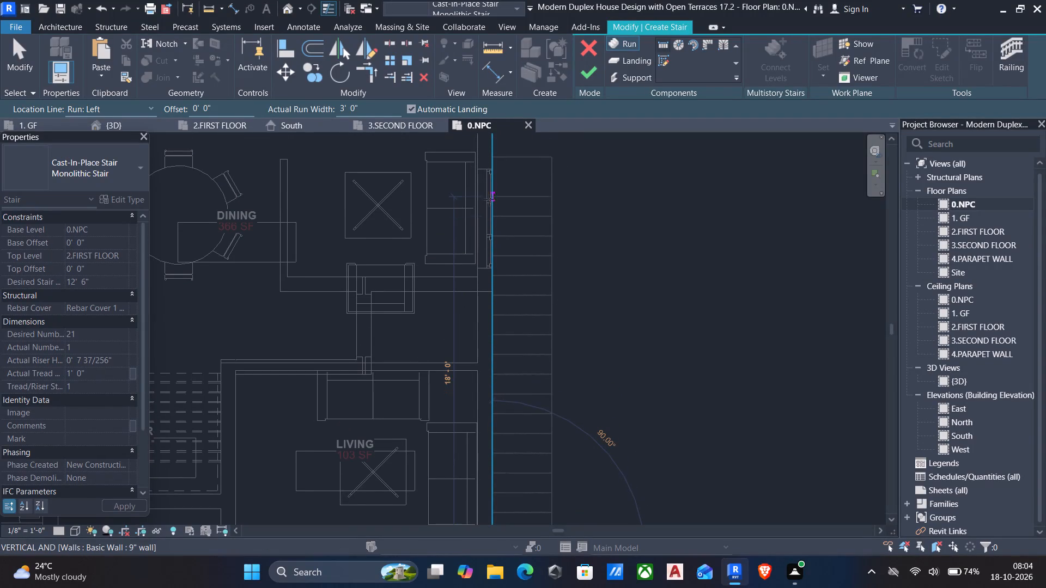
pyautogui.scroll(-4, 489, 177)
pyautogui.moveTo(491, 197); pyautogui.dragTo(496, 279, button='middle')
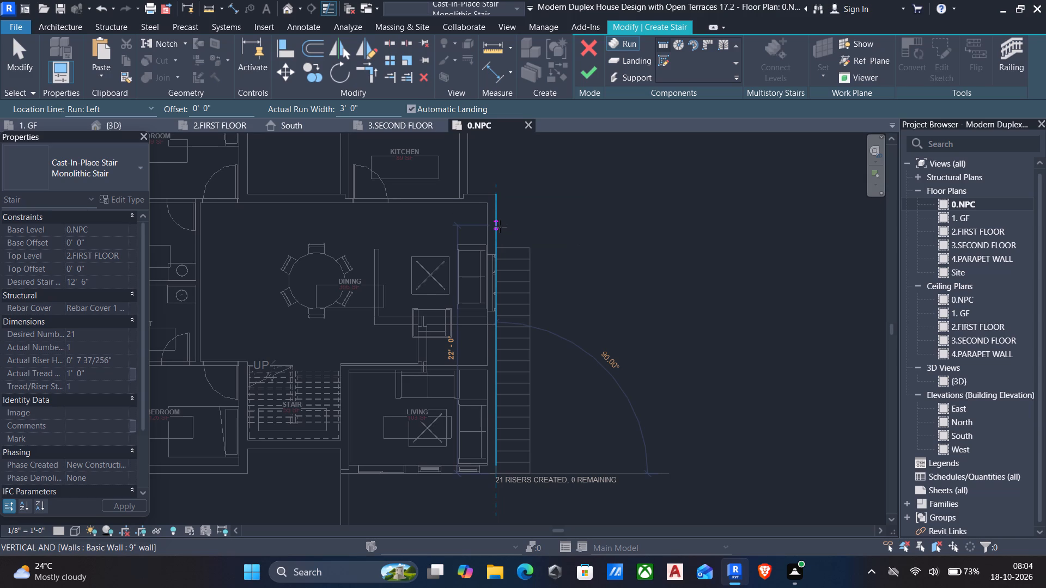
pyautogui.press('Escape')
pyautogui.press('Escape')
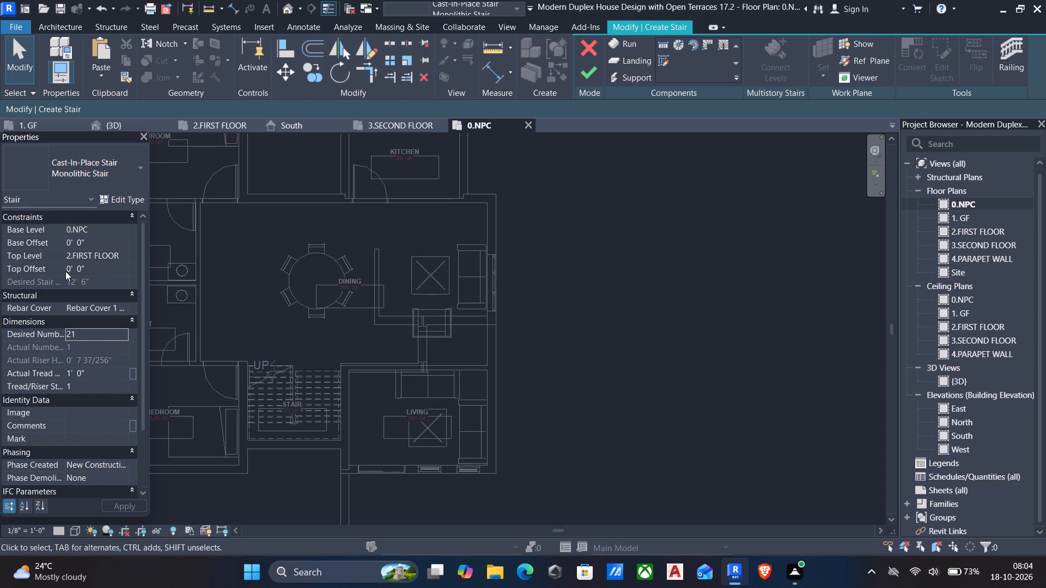
# Set the top offset to -2'-0", draw an 18-riser, 3'-0" wide run north along the east wall from its south corner, and finish the stair.
pyautogui.click(96, 280)
pyautogui.press('Escape')
pyautogui.click(95, 263)
pyautogui.write("-2'")
pyautogui.press('Return')
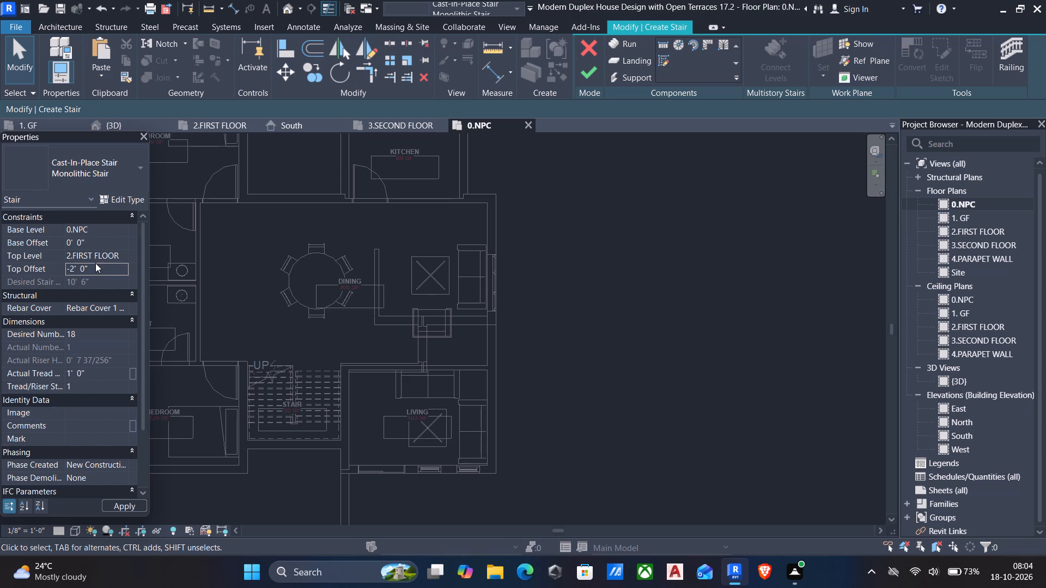
pyautogui.moveTo(302, 371); pyautogui.dragTo(293, 307, button='middle')
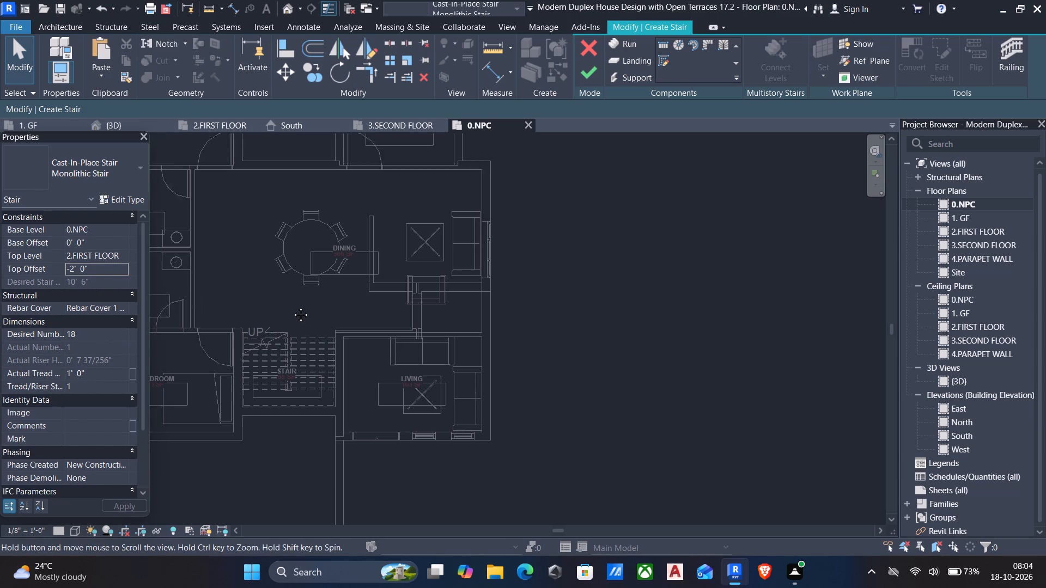
pyautogui.moveTo(293, 307); pyautogui.dragTo(291, 300, button='middle')
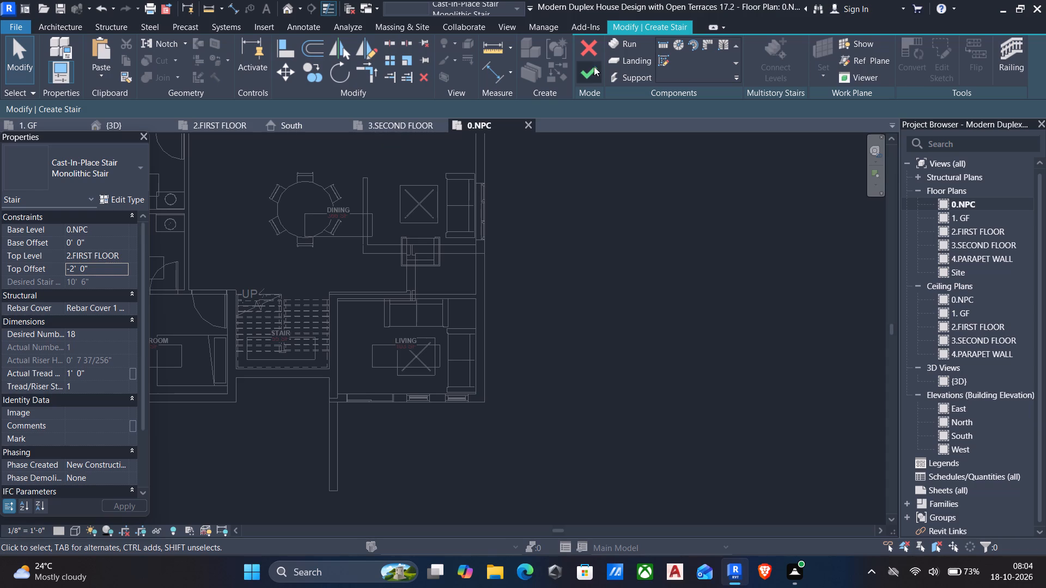
pyautogui.click(628, 50)
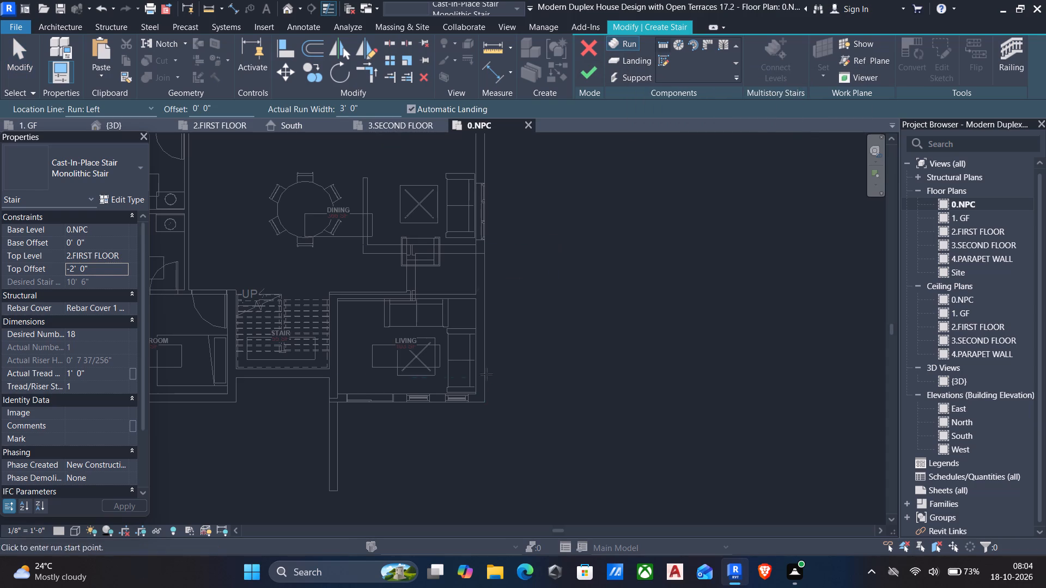
pyautogui.click(490, 406)
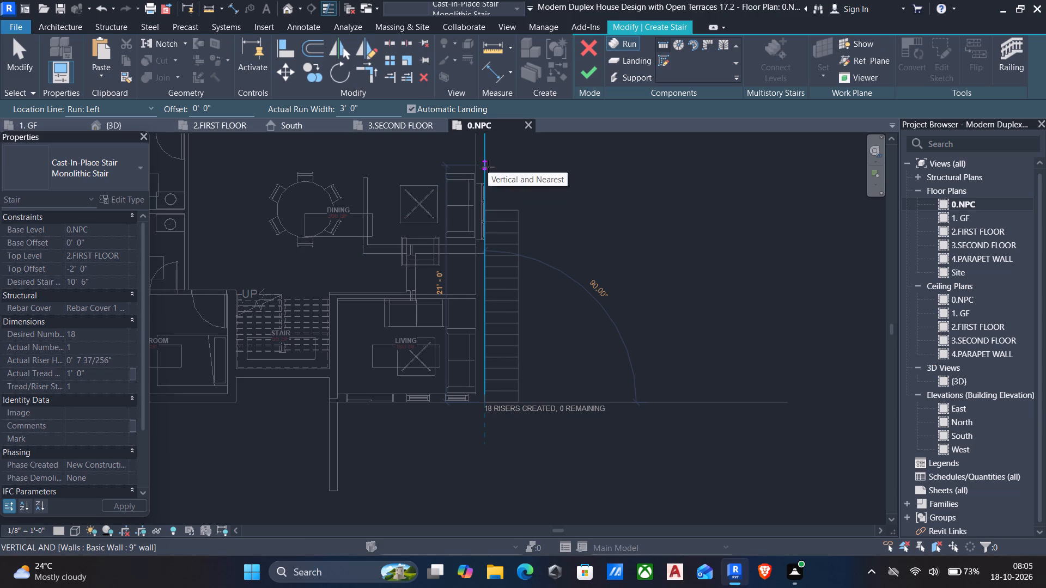
pyautogui.click(488, 167)
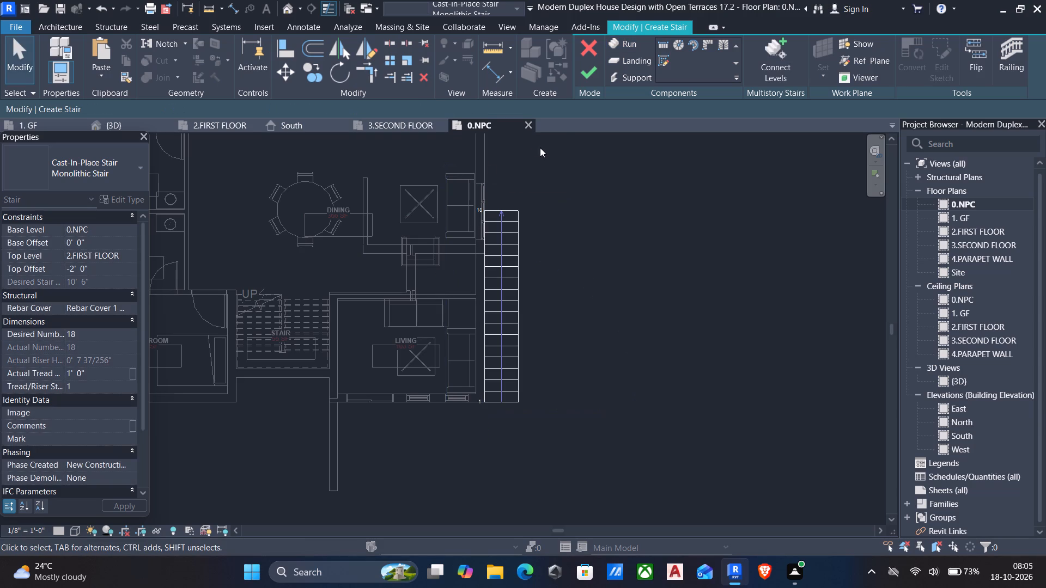
pyautogui.click(587, 73)
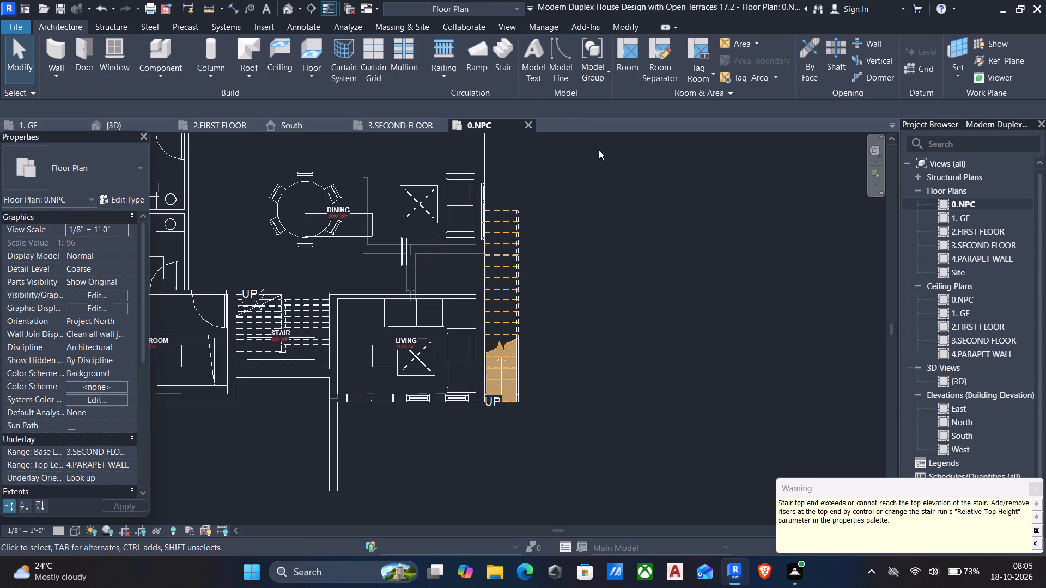
# Examine in the 3D view how the new external stair meets the east wall, the terrace level and the window.
pyautogui.click(281, 10)
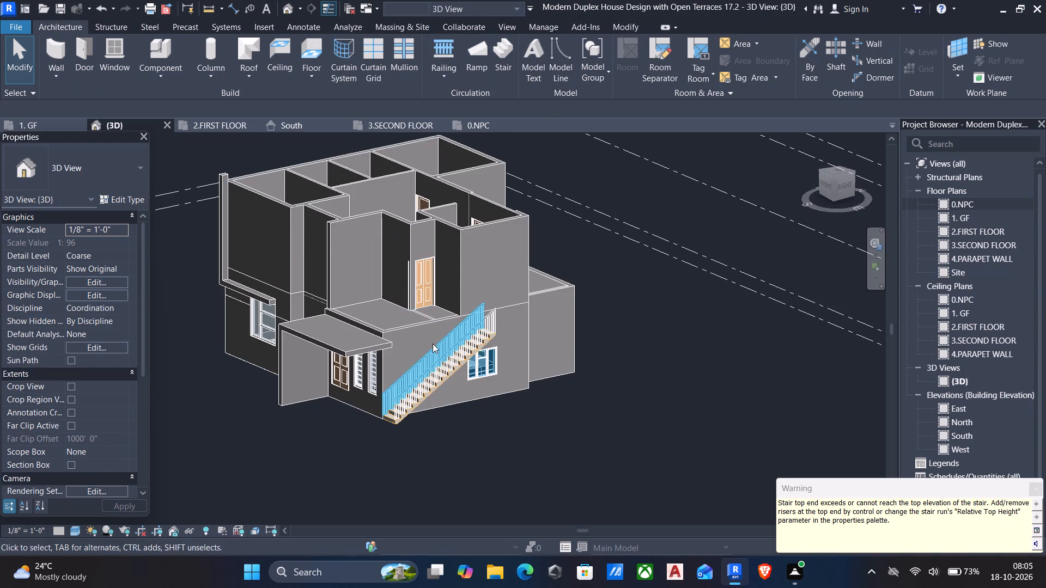
pyautogui.keyDown('shift'); pyautogui.moveTo(433, 344); pyautogui.dragTo(293, 421, button='middle'); pyautogui.keyUp('shift')
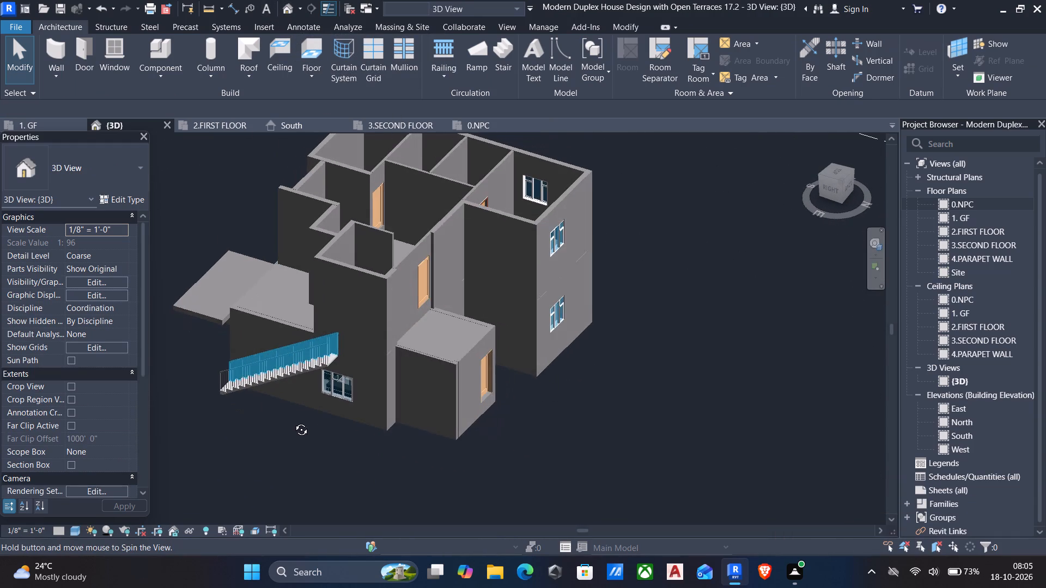
pyautogui.keyDown('shift'); pyautogui.moveTo(293, 421); pyautogui.dragTo(299, 421, button='middle'); pyautogui.keyUp('shift')
pyautogui.scroll(5, 308, 381)
pyautogui.moveTo(308, 383); pyautogui.dragTo(431, 375, button='middle')
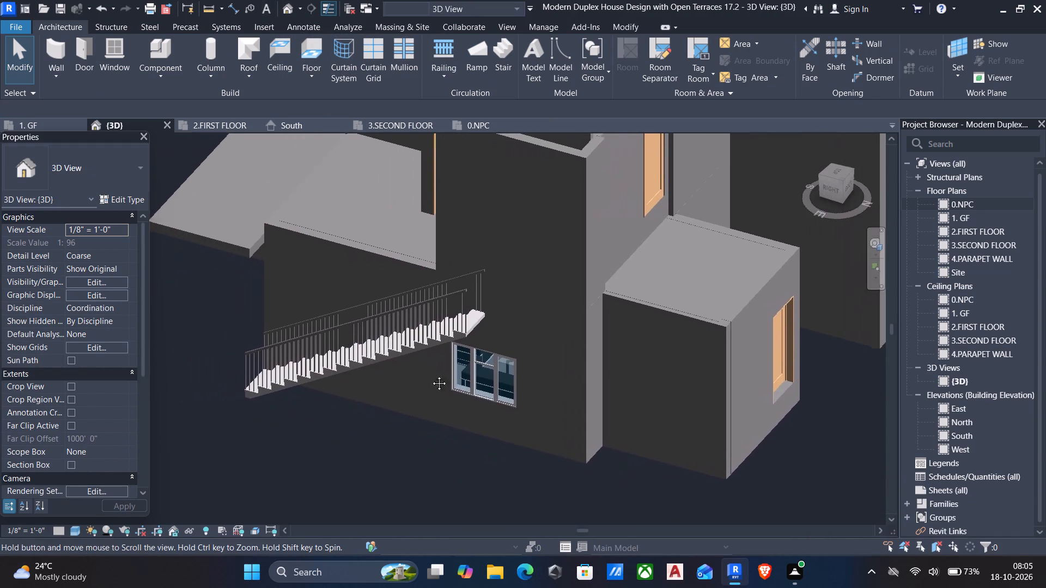
pyautogui.moveTo(431, 375); pyautogui.dragTo(448, 388, button='middle')
pyautogui.scroll(4, 450, 376)
pyautogui.keyDown('shift'); pyautogui.moveTo(448, 377); pyautogui.dragTo(459, 348, button='middle'); pyautogui.keyUp('shift')
pyautogui.keyDown('shift'); pyautogui.scroll(-5, 459, 348); pyautogui.keyUp('shift')
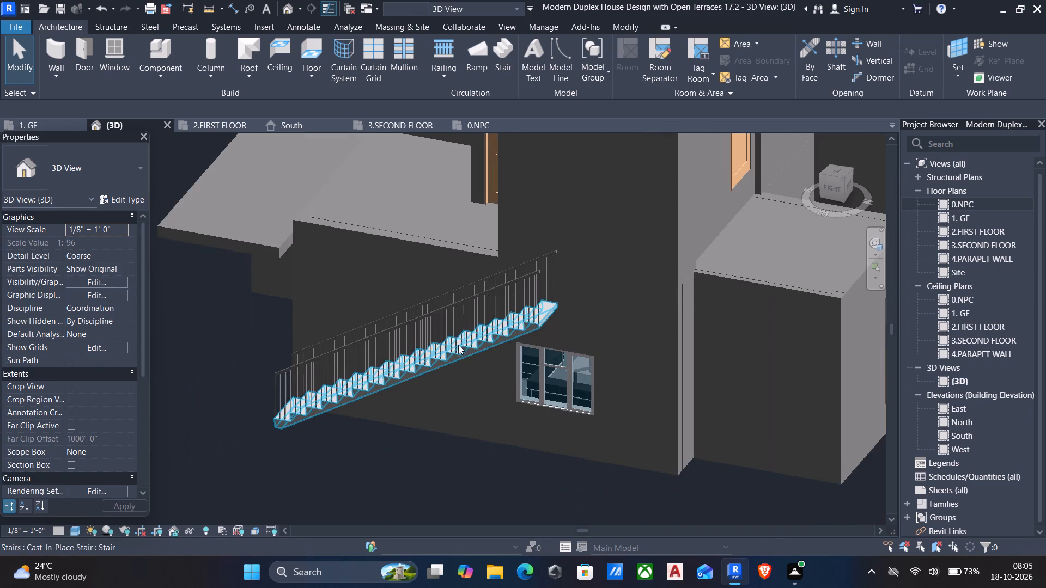
pyautogui.keyDown('shift'); pyautogui.moveTo(458, 345); pyautogui.dragTo(474, 231, button='middle'); pyautogui.keyUp('shift')
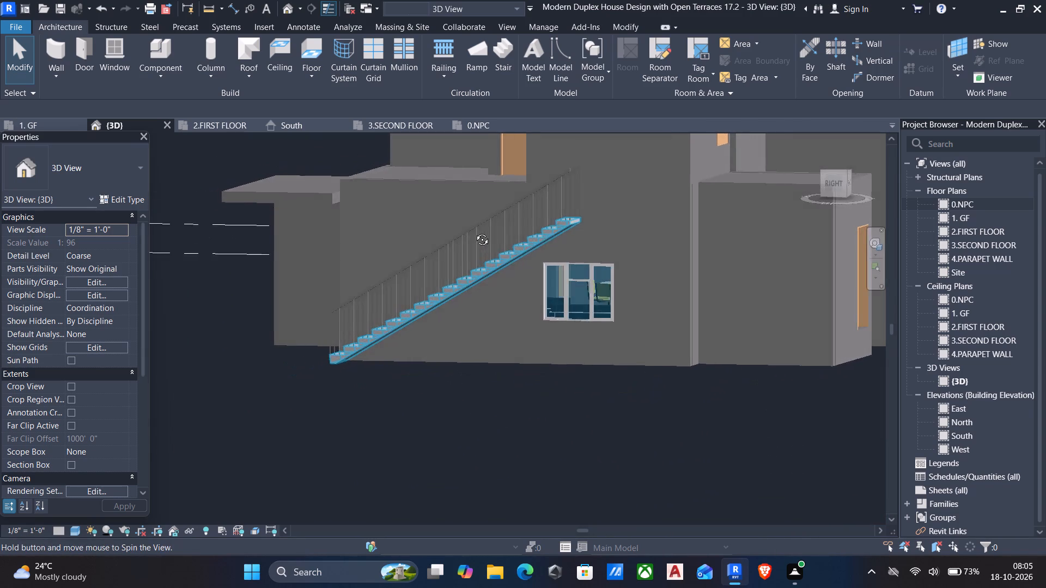
pyautogui.keyDown('shift'); pyautogui.moveTo(474, 231); pyautogui.dragTo(504, 232, button='middle'); pyautogui.keyUp('shift')
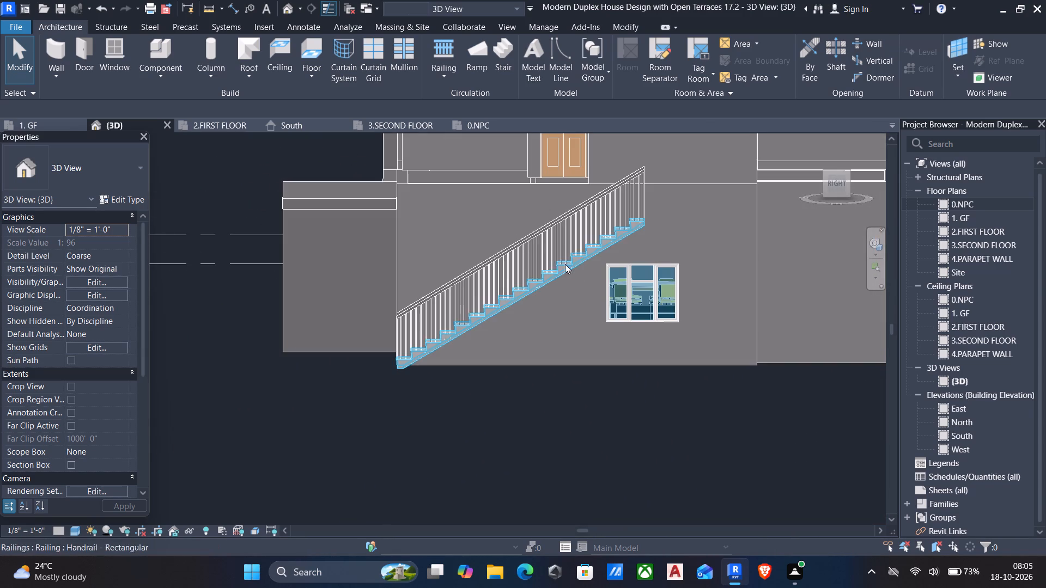
# Open the external stair for editing, examine its run's properties and its layout on the 0.NPC plan, and finish without changes.
pyautogui.click(575, 264)
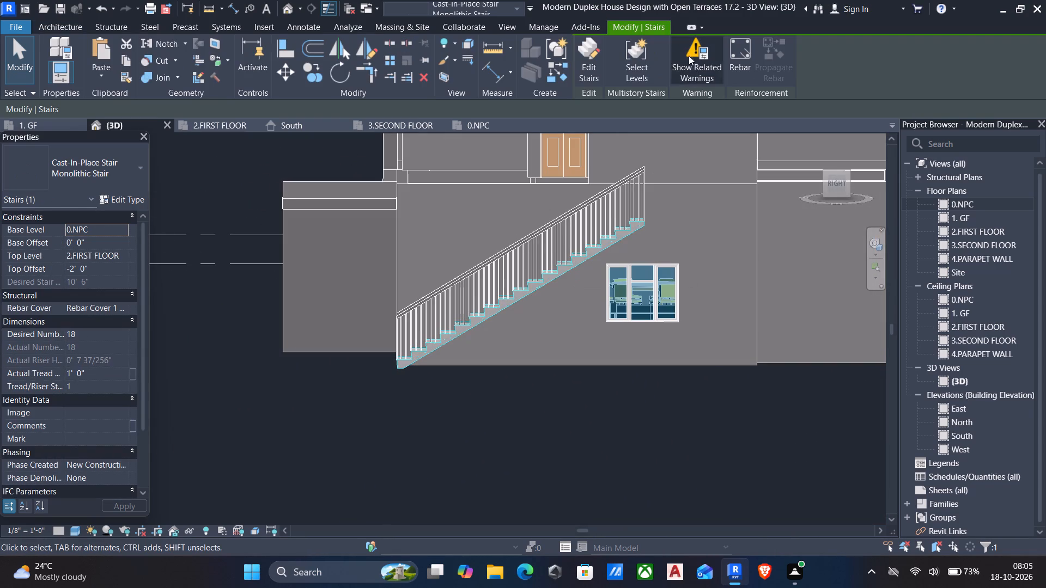
pyautogui.click(592, 52)
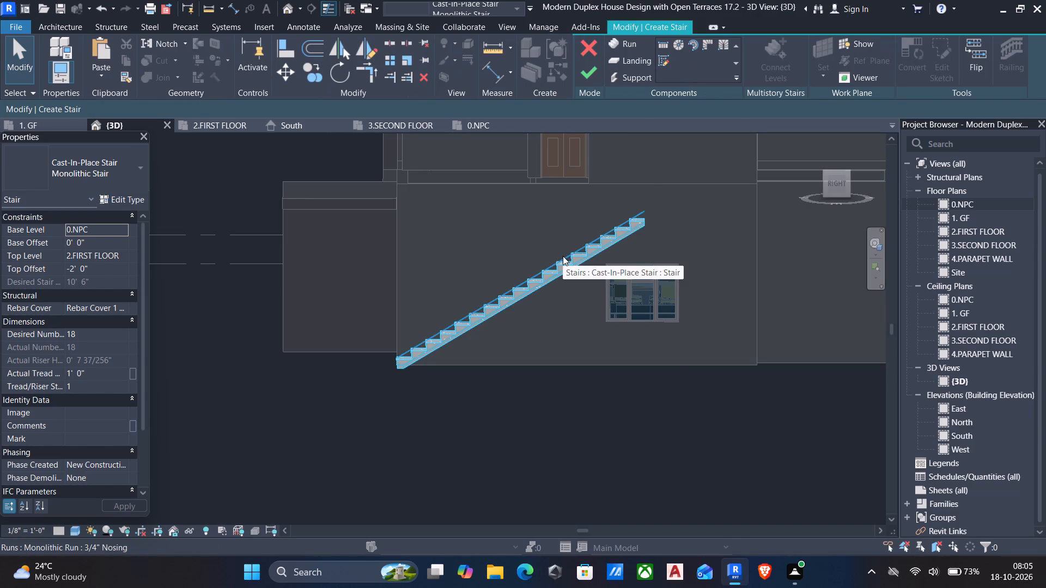
pyautogui.click(563, 256)
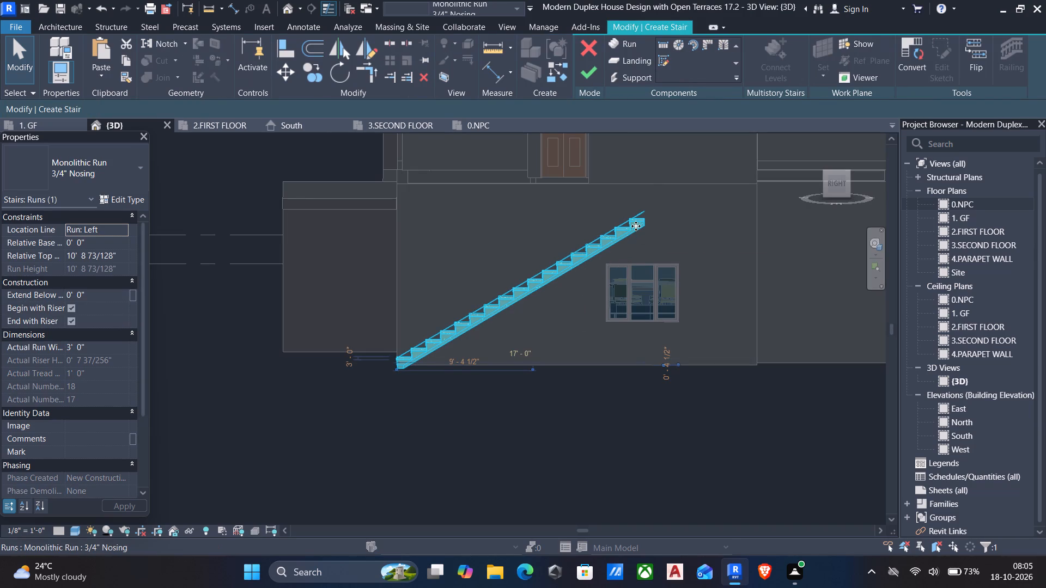
pyautogui.scroll(-6, 75, 412)
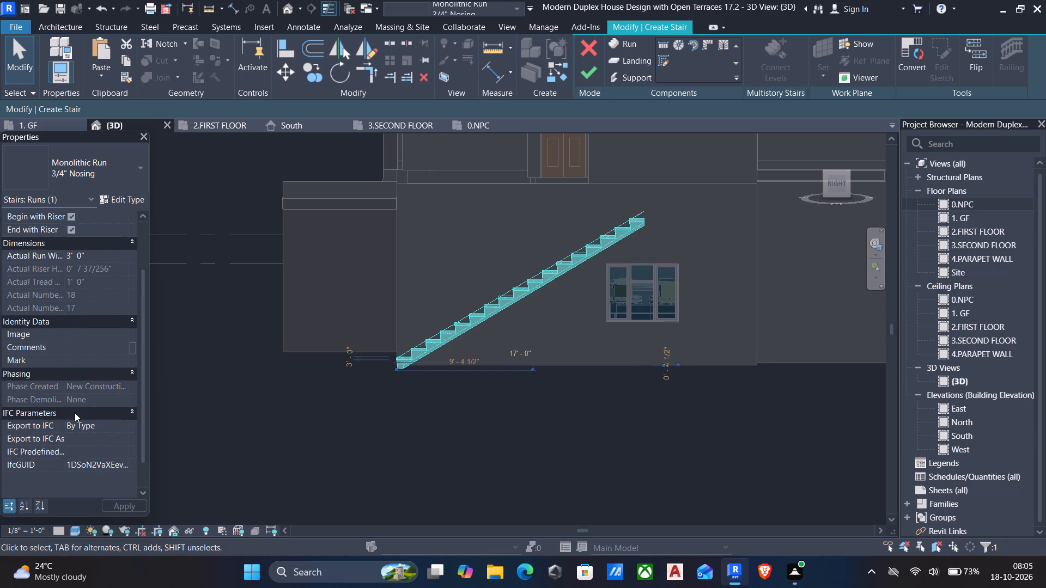
pyautogui.scroll(9, 75, 413)
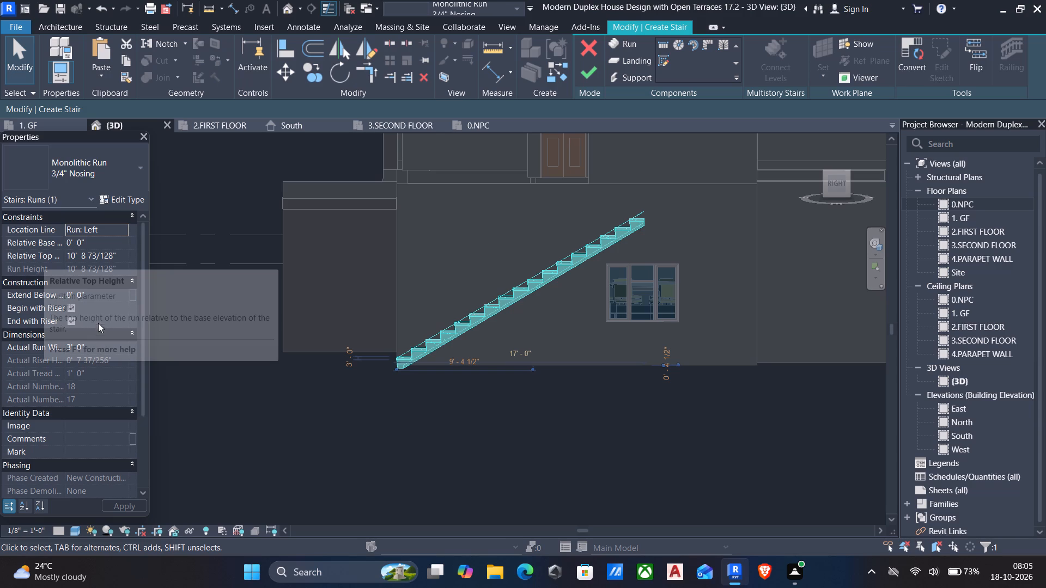
pyautogui.scroll(-1, 99, 379)
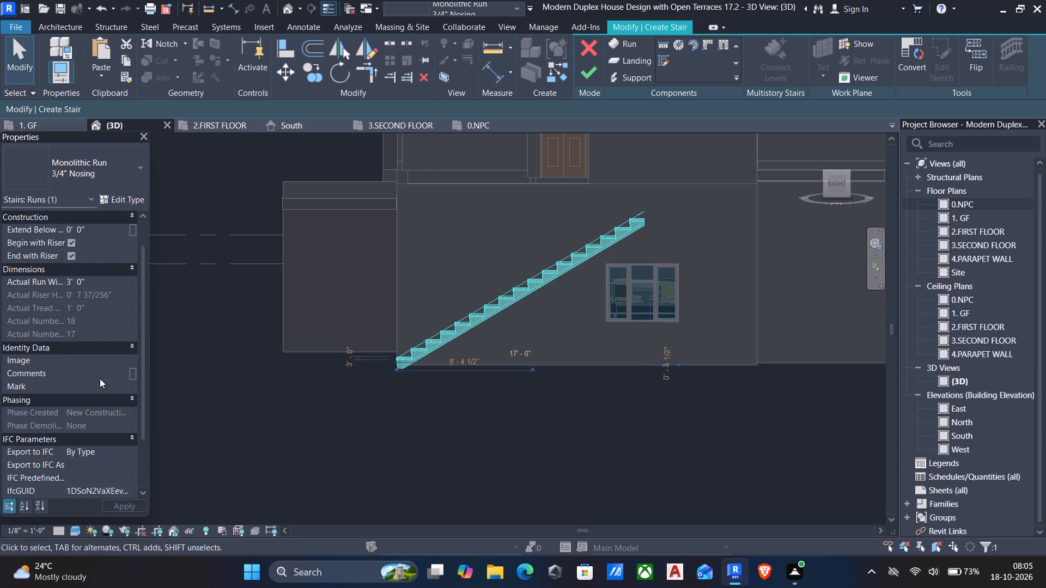
pyautogui.scroll(-1, 100, 378)
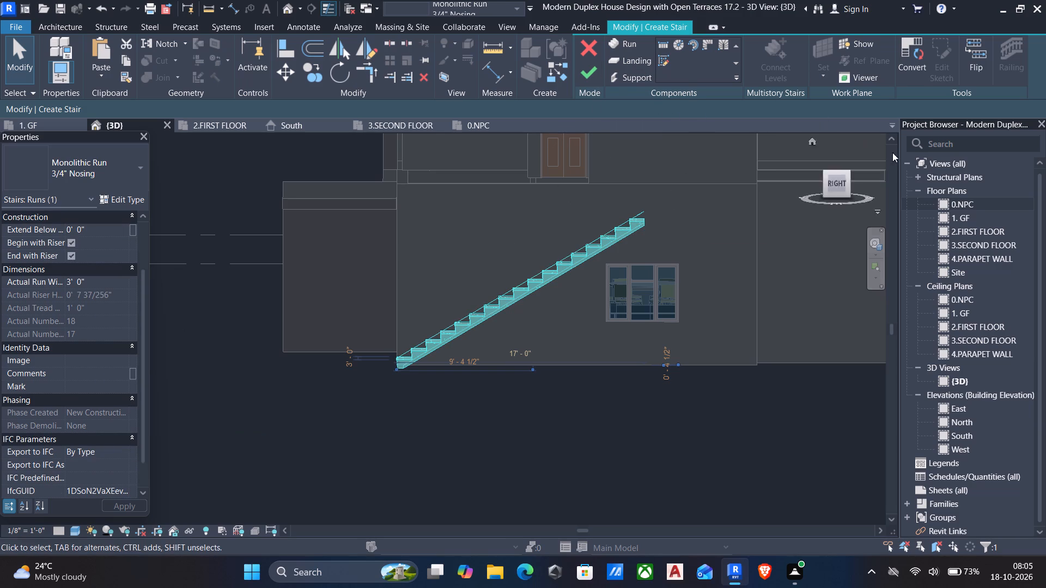
pyautogui.doubleClick(970, 203)
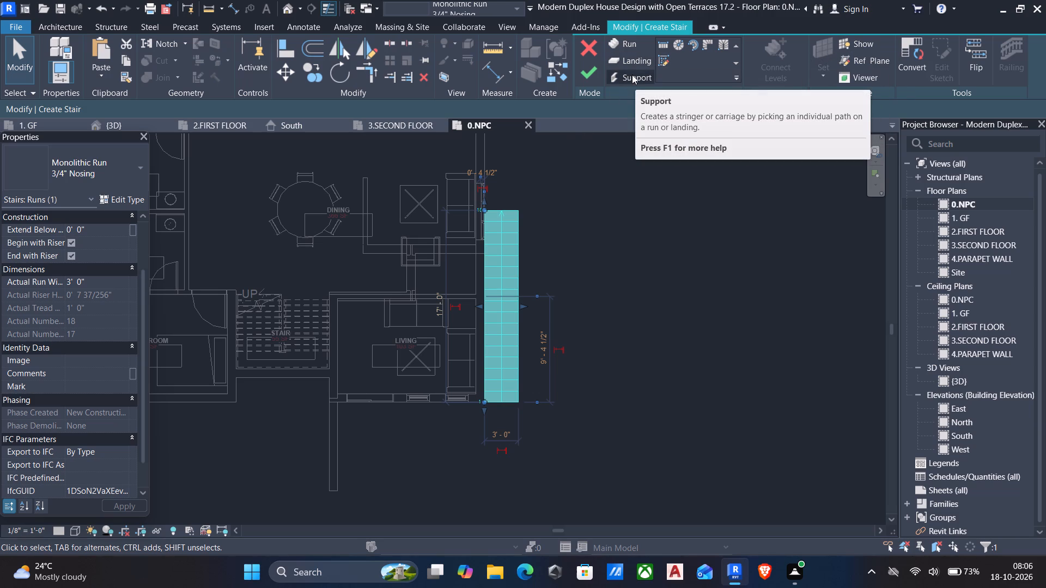
pyautogui.moveTo(581, 254); pyautogui.dragTo(577, 200, button='middle')
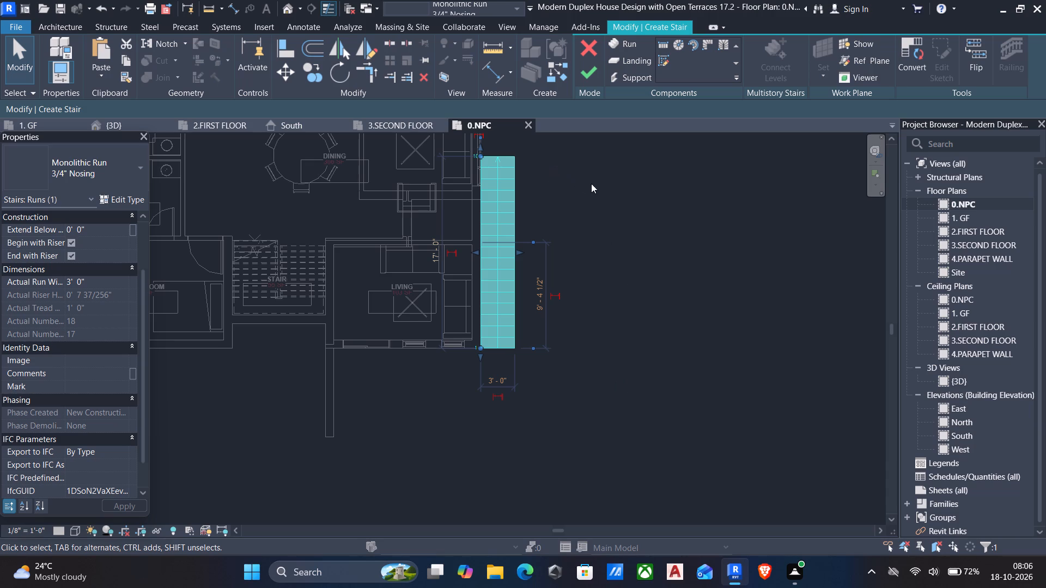
pyautogui.click(592, 71)
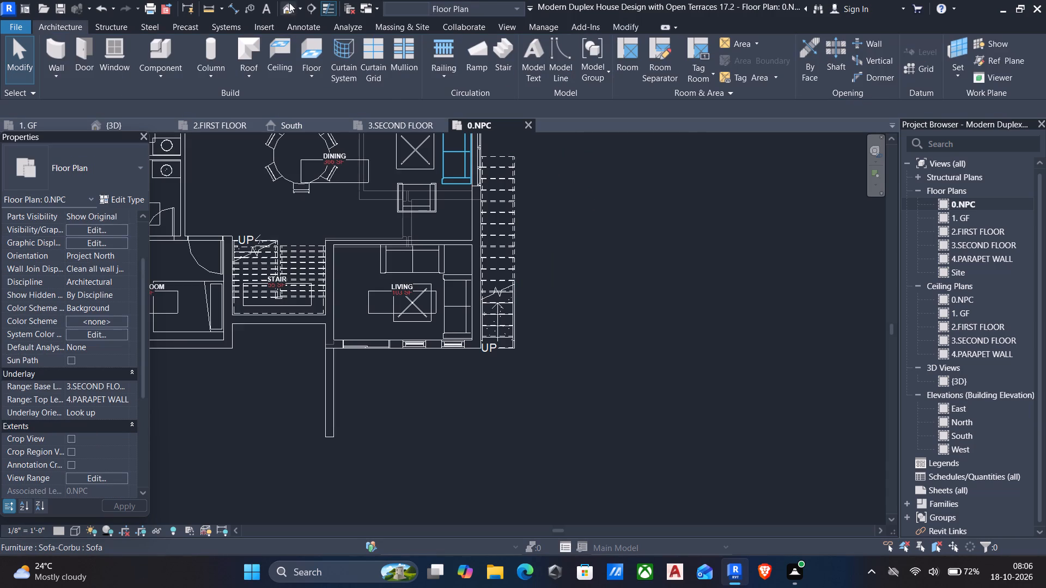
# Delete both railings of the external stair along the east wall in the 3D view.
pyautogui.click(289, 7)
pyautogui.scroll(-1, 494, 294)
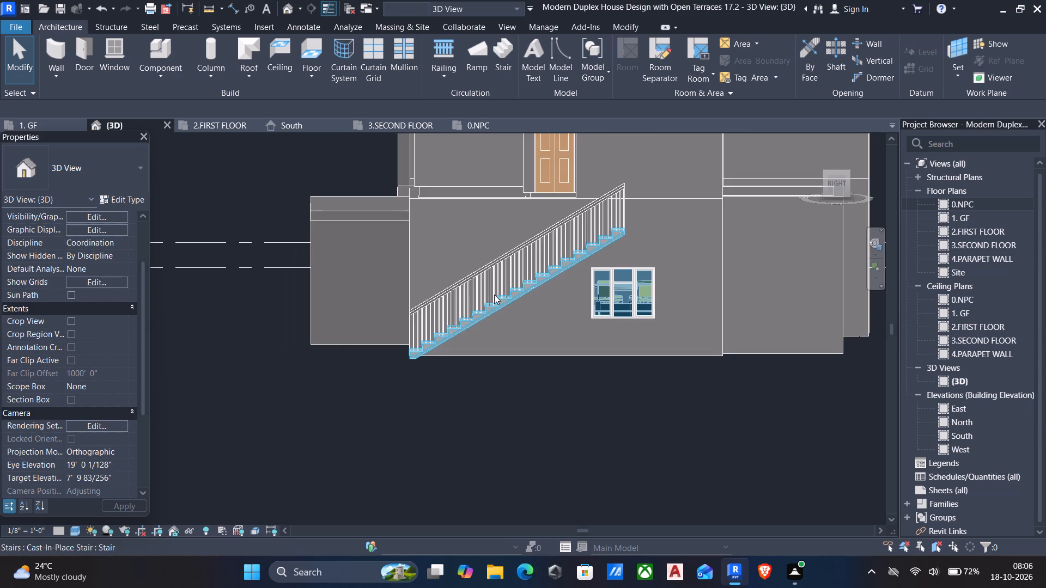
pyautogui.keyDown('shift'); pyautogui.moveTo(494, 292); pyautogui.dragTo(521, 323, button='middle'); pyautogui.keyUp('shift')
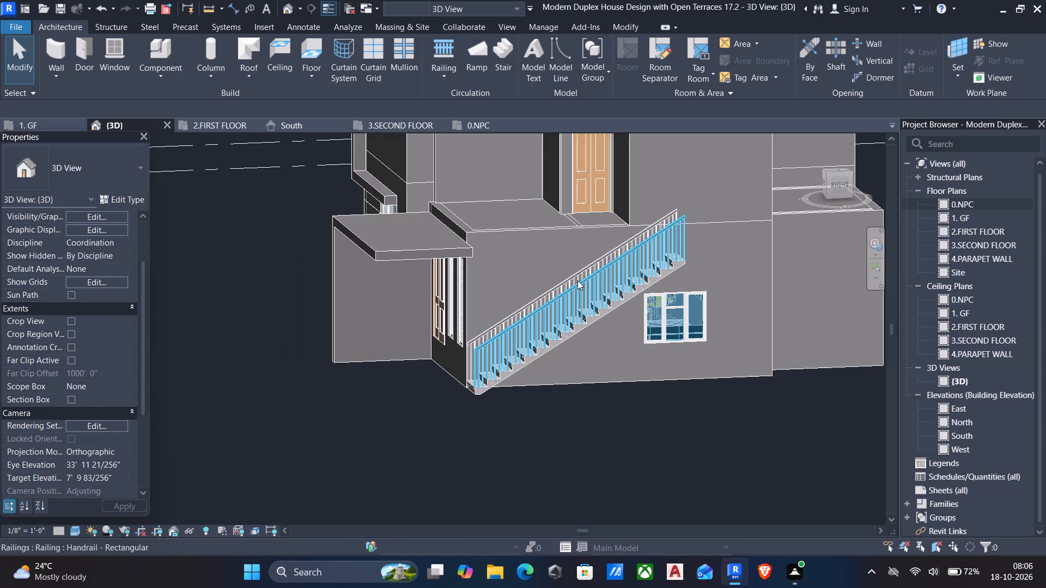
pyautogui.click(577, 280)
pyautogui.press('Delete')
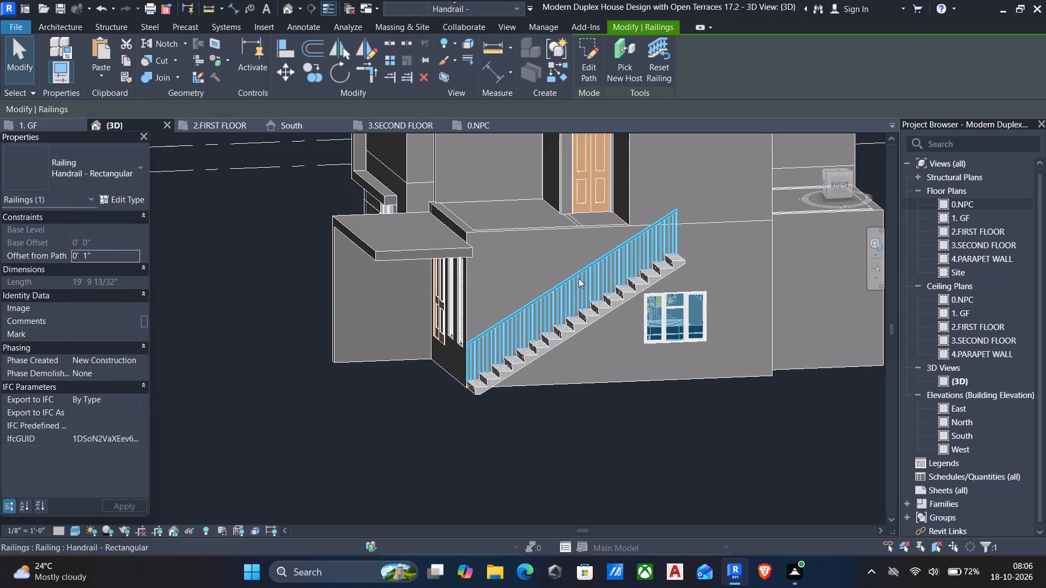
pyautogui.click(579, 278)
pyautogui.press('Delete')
# Delete the external stair along the east wall from the 0.NPC plan.
pyautogui.moveTo(621, 315); pyautogui.dragTo(457, 253, button='middle')
pyautogui.scroll(4, 472, 219)
pyautogui.moveTo(472, 221); pyautogui.dragTo(519, 373, button='middle')
pyautogui.moveTo(527, 371); pyautogui.dragTo(512, 345, button='middle')
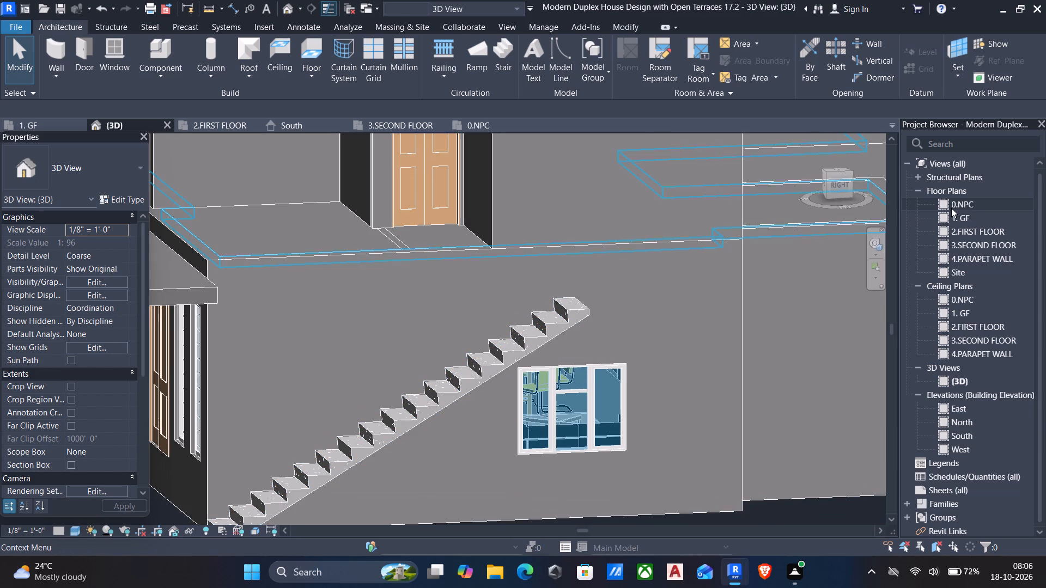
pyautogui.doubleClick(979, 204)
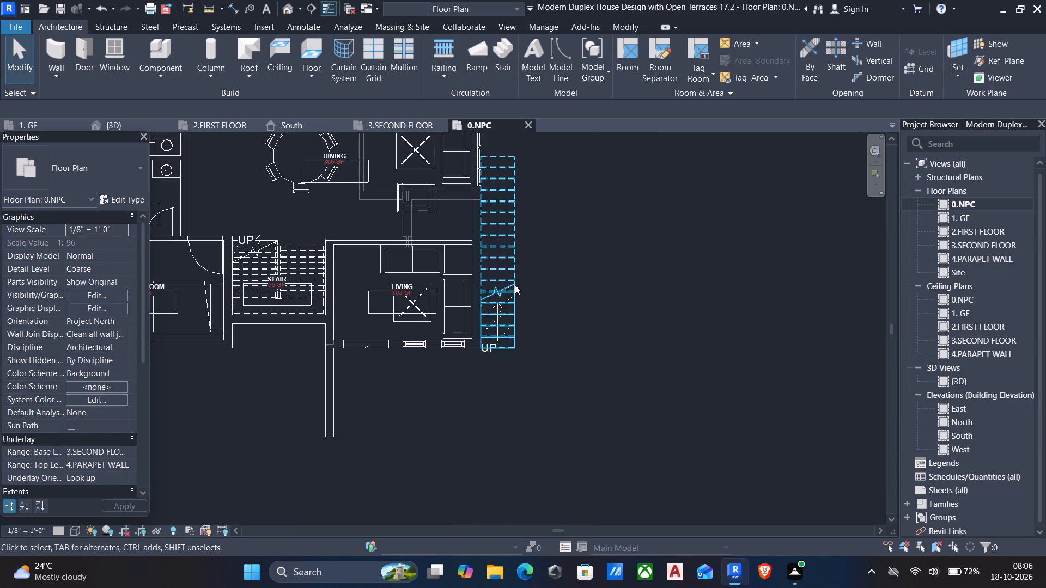
pyautogui.click(514, 284)
pyautogui.press('Delete')
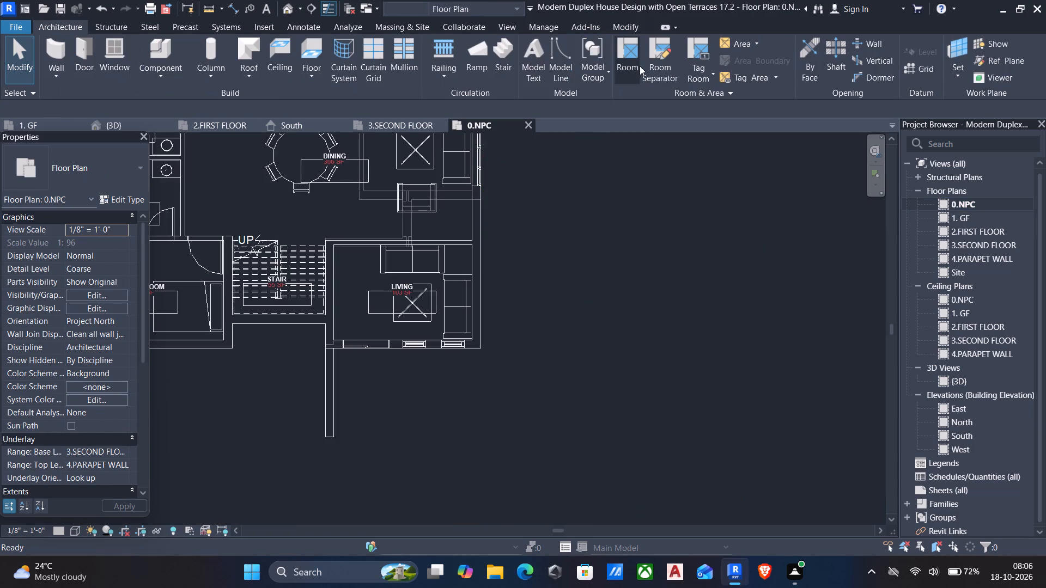
# Start a new monolithic stair on 0.NPC with top level 2.FIRST FLOOR and a top offset of -2'-0".
pyautogui.click(503, 53)
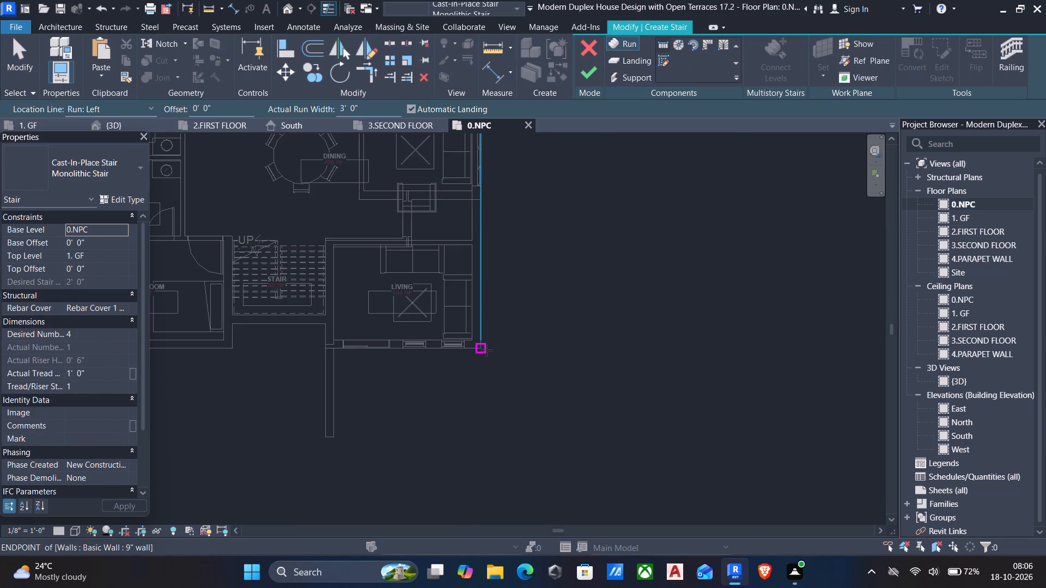
pyautogui.click(486, 350)
pyautogui.press('Escape')
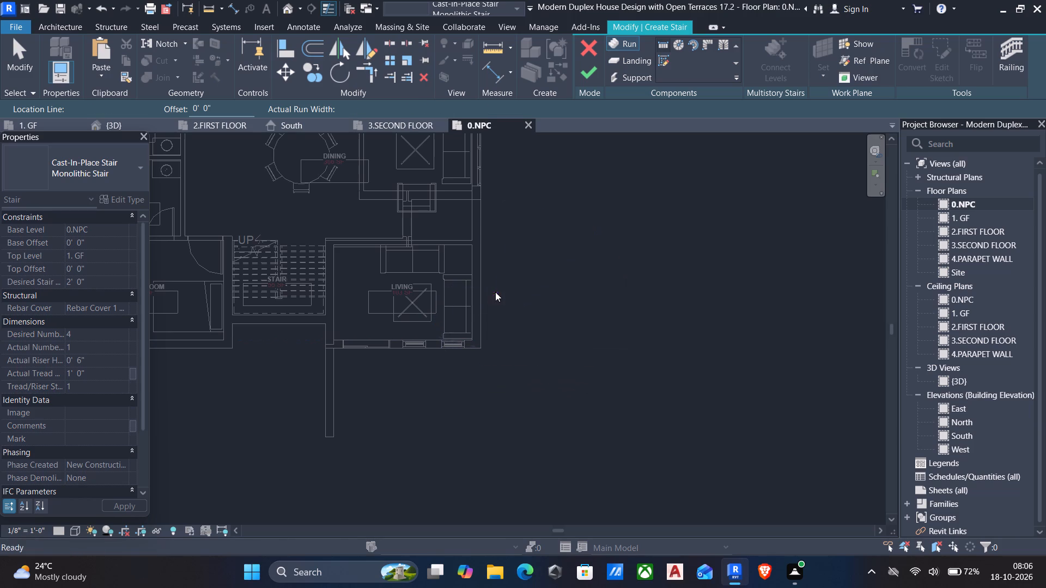
pyautogui.click(110, 256)
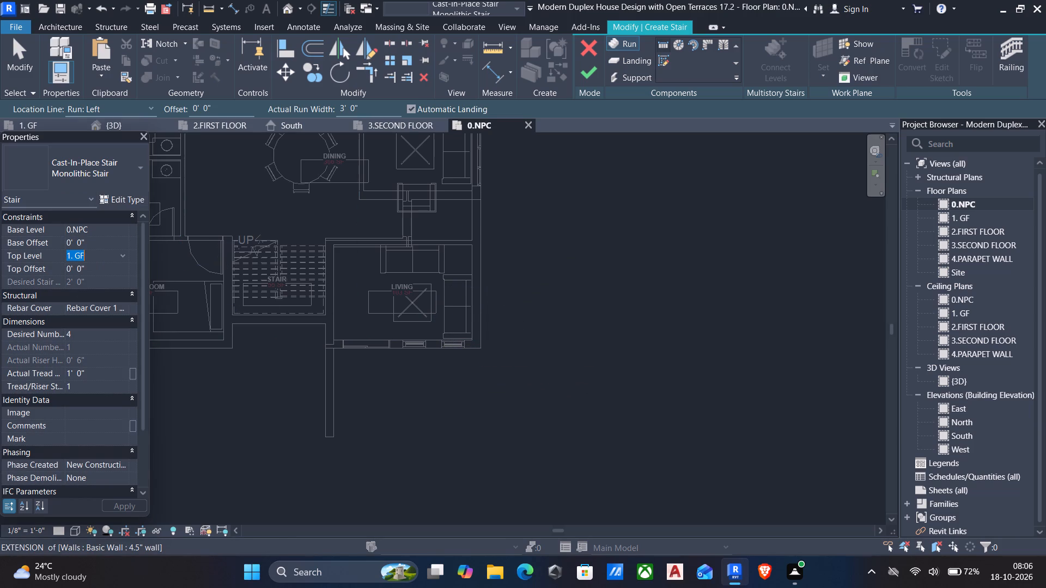
pyautogui.click(127, 253)
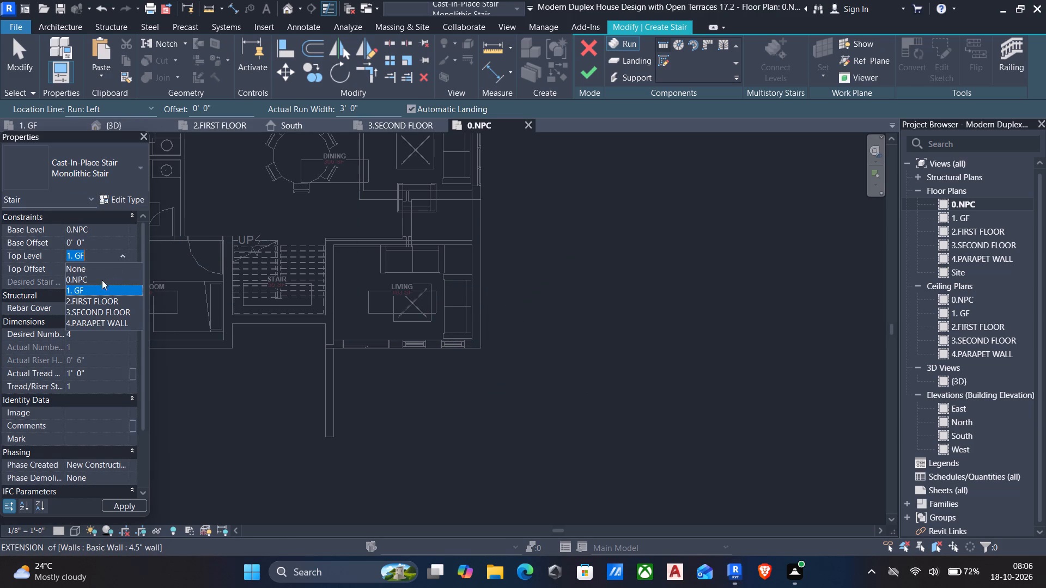
pyautogui.click(100, 296)
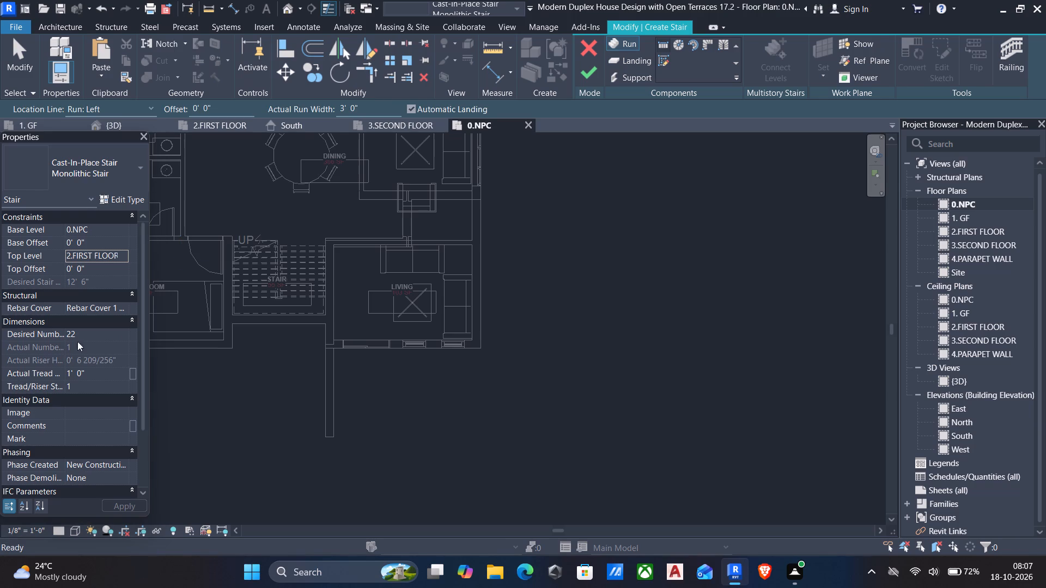
pyautogui.click(93, 336)
pyautogui.click(108, 272)
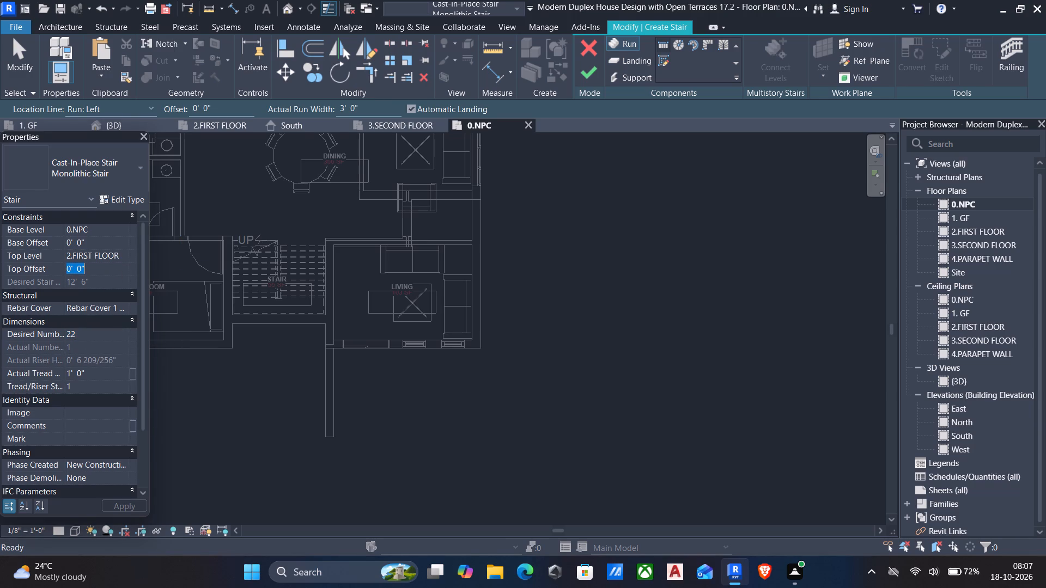
pyautogui.write("-2'")
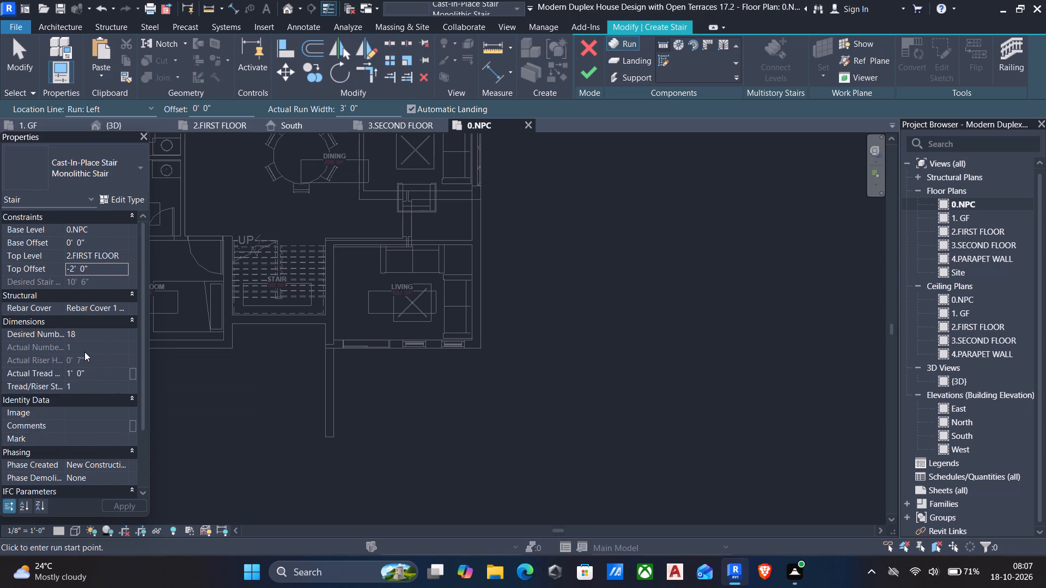
# Set the desired number of risers to 16, draw a 3'-0" wide run north along the east wall from its south corner, and finish the stair.
pyautogui.scroll(-5, 84, 352)
pyautogui.scroll(1, 84, 352)
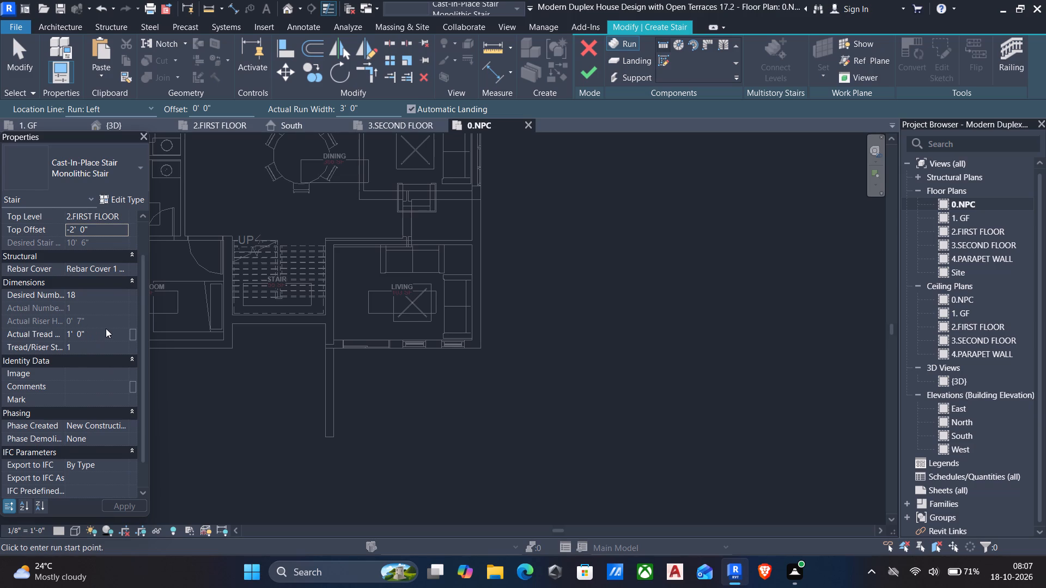
pyautogui.click(119, 268)
pyautogui.click(119, 267)
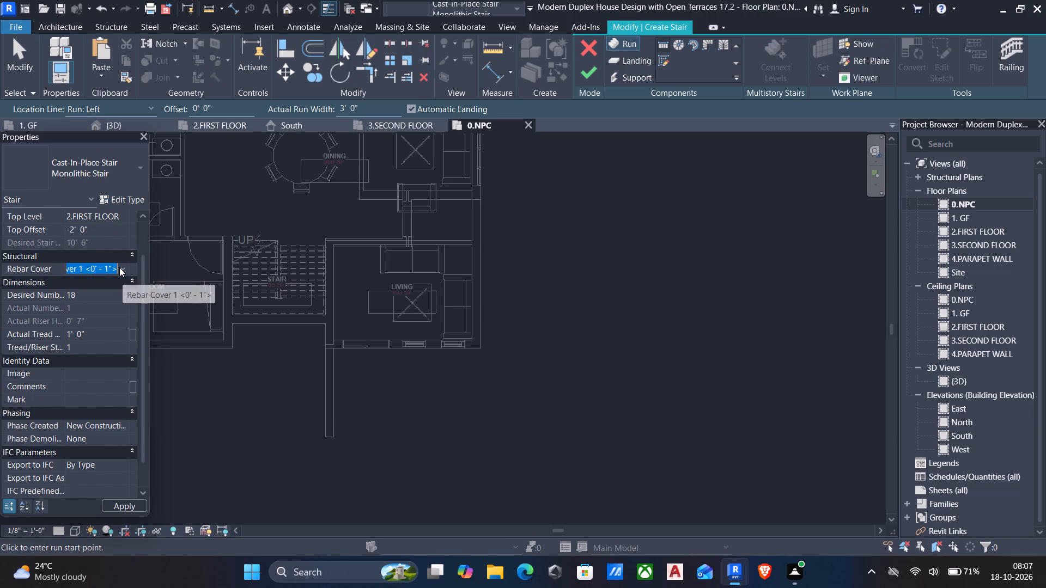
pyautogui.click(104, 296)
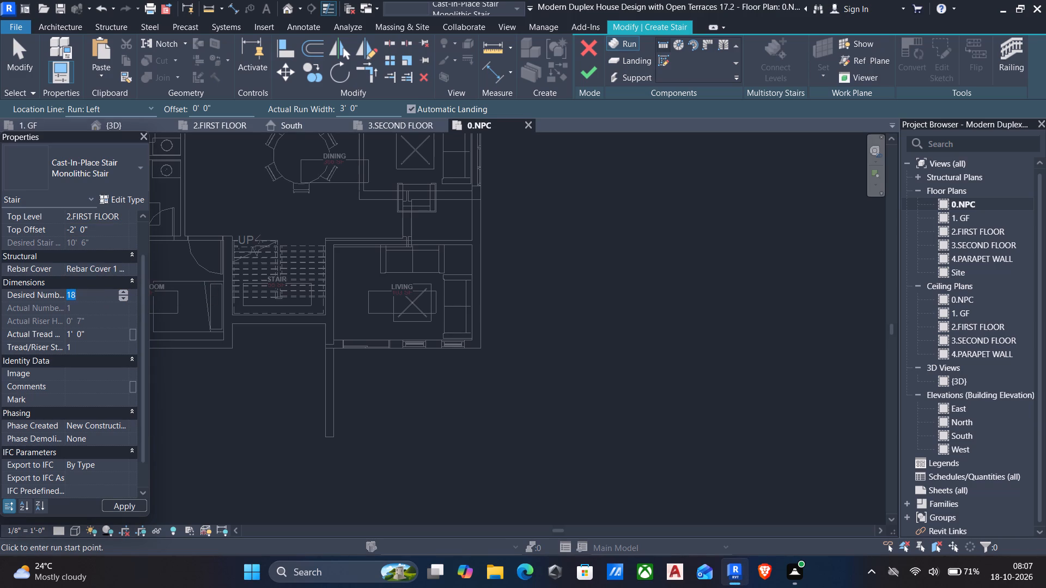
pyautogui.write('16')
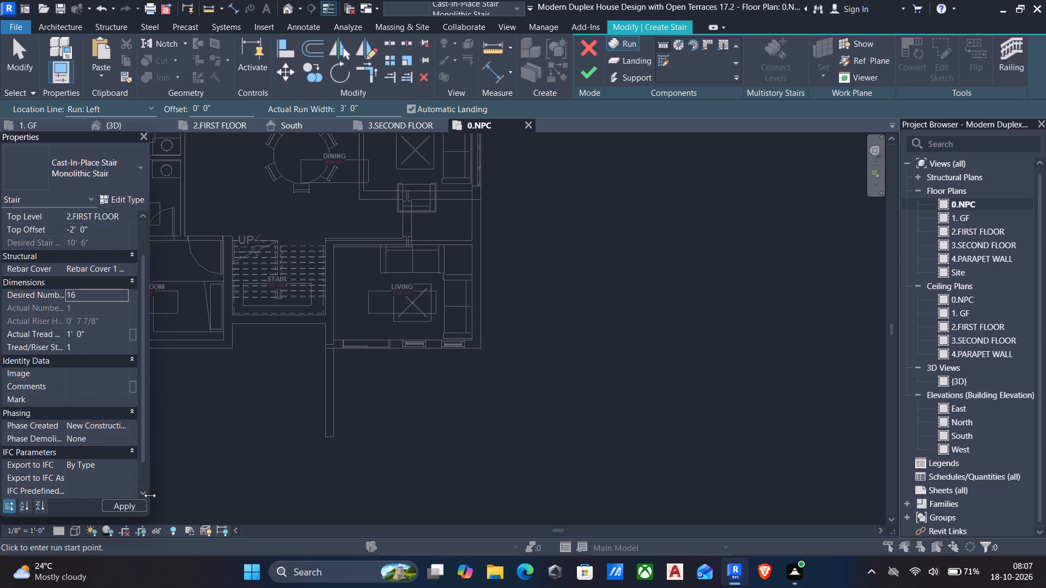
pyautogui.click(202, 379)
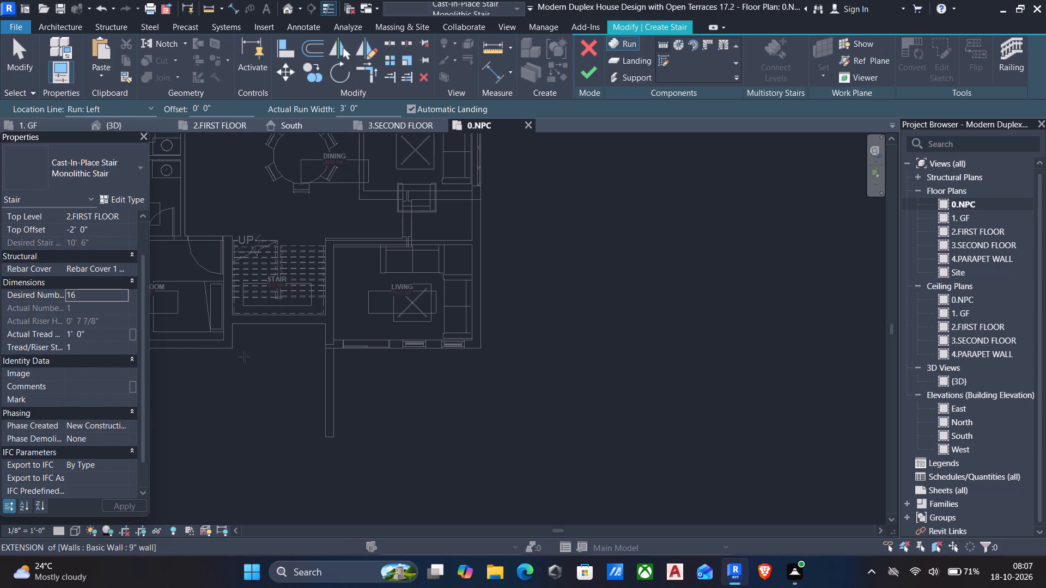
pyautogui.click(485, 353)
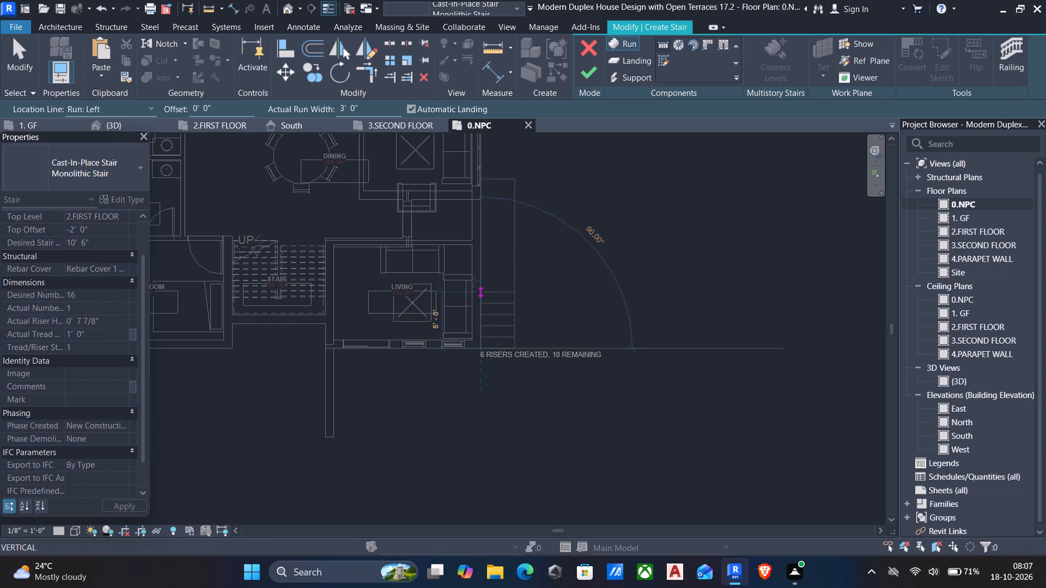
pyautogui.click(484, 163)
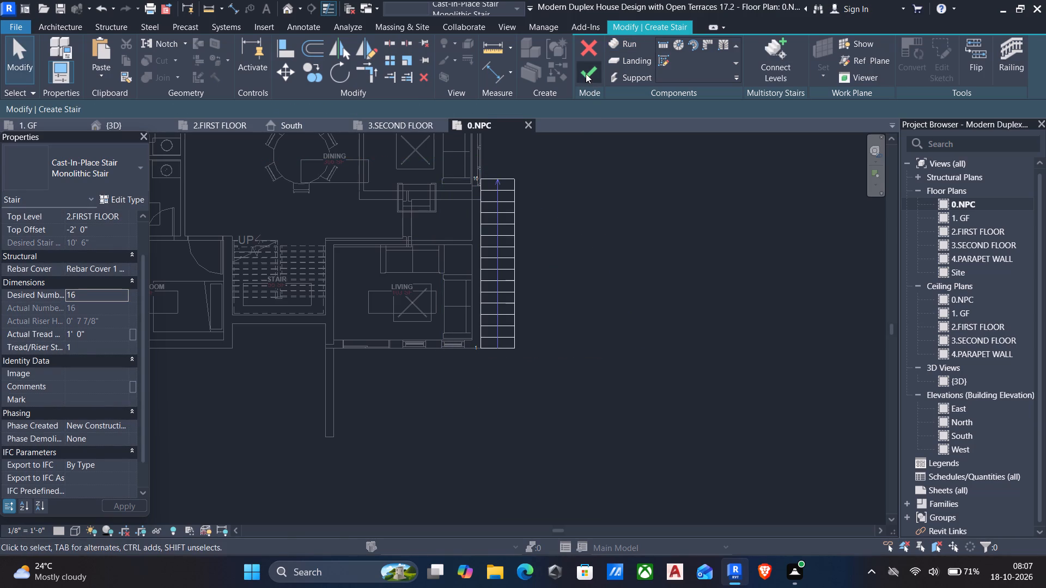
pyautogui.click(586, 73)
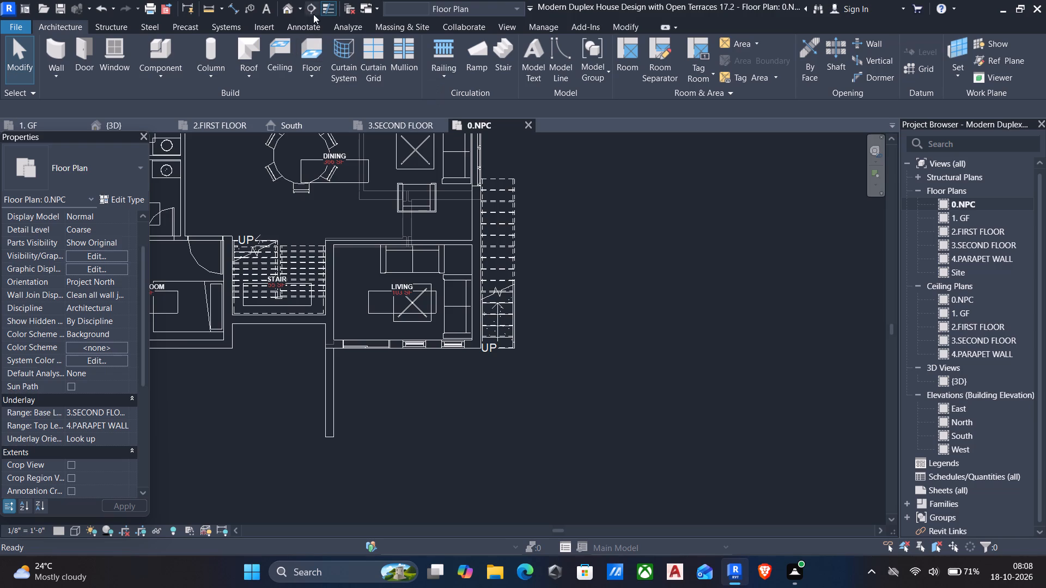
# Examine in the 3D view how the new stair sits against the east wall, the window and the terrace level.
pyautogui.click(290, 12)
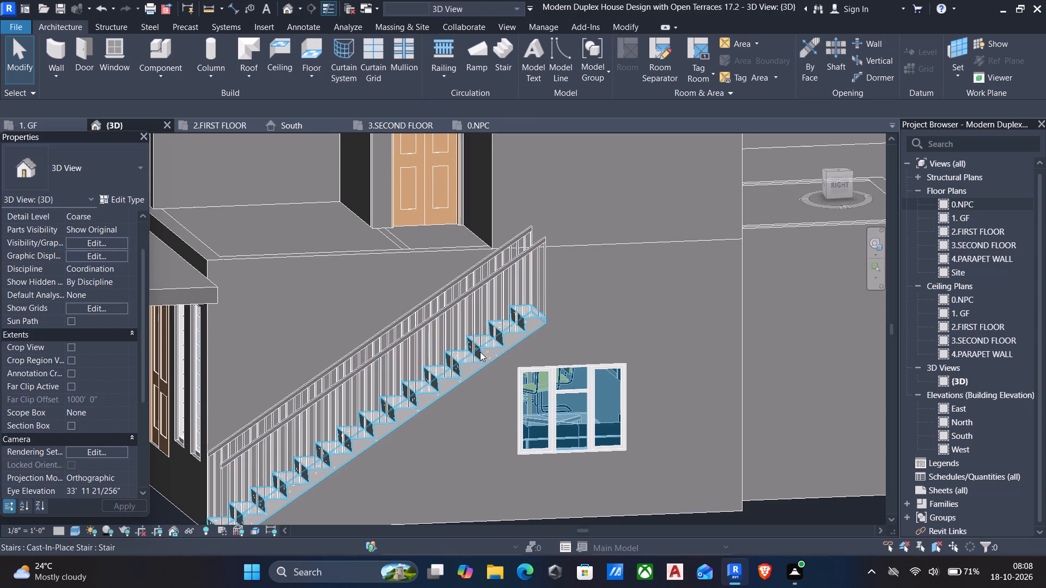
pyautogui.scroll(2, 480, 352)
pyautogui.moveTo(480, 354); pyautogui.dragTo(455, 334, button='middle')
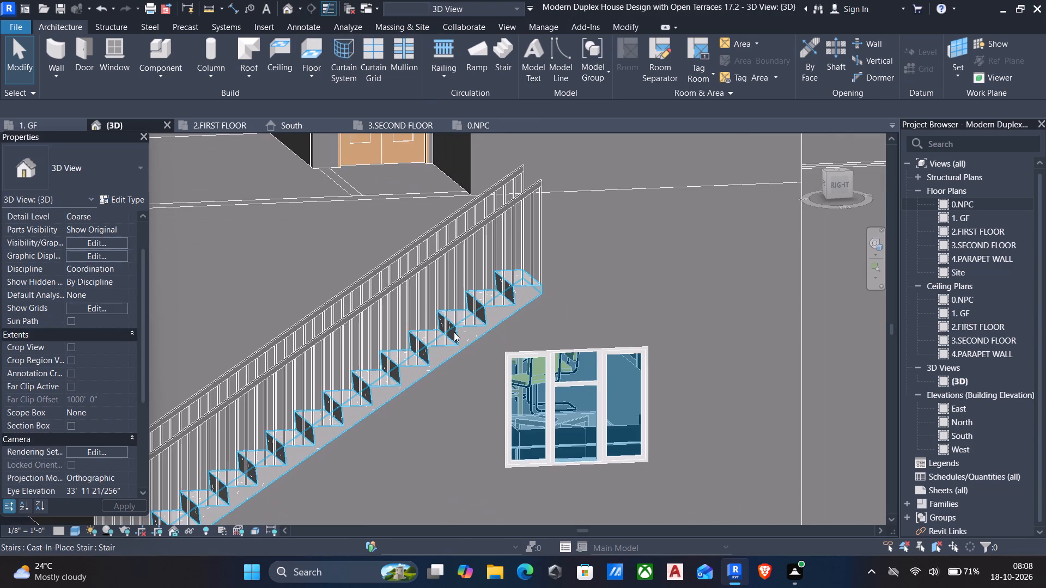
pyautogui.scroll(-7, 454, 332)
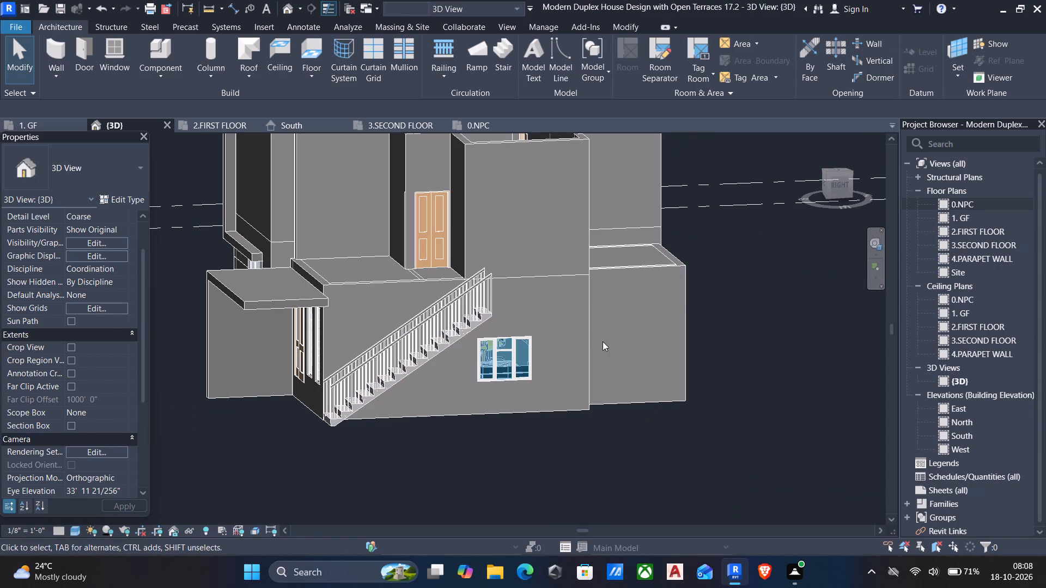
# Delete the external monolithic stair along the east wall from the 0.NPC plan.
pyautogui.scroll(4, 569, 345)
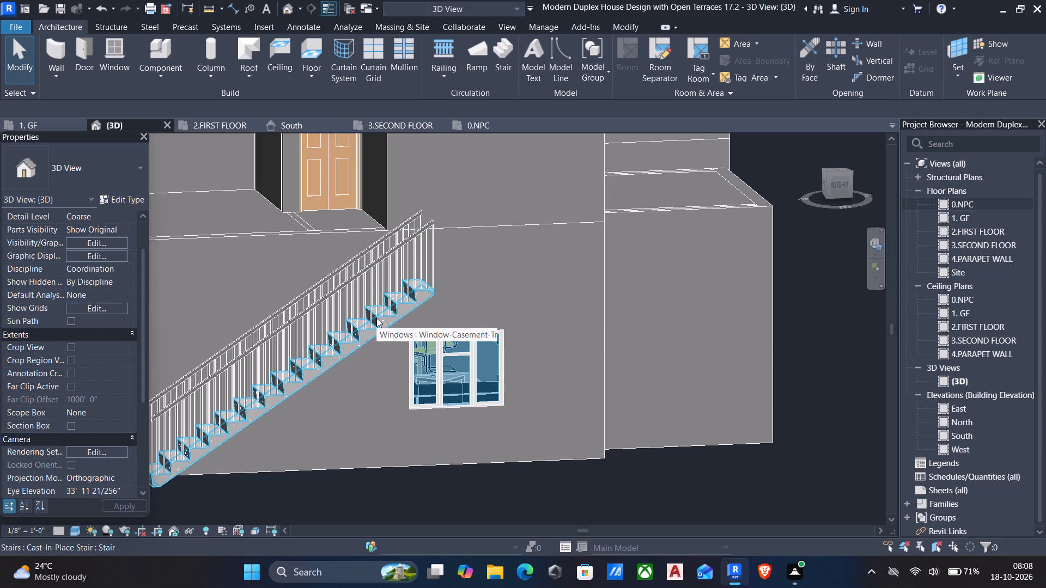
pyautogui.click(380, 316)
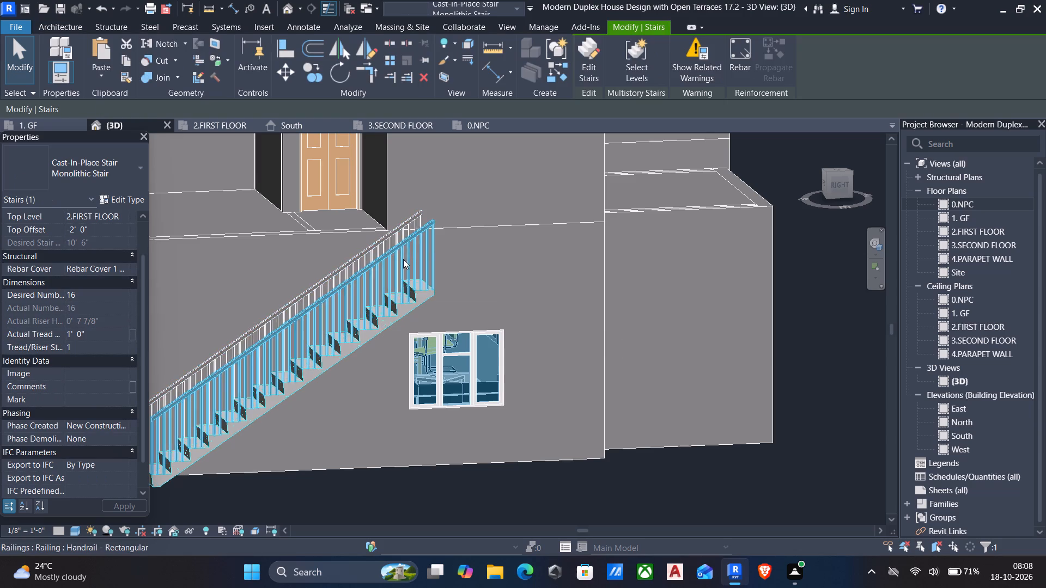
pyautogui.scroll(-2, 414, 295)
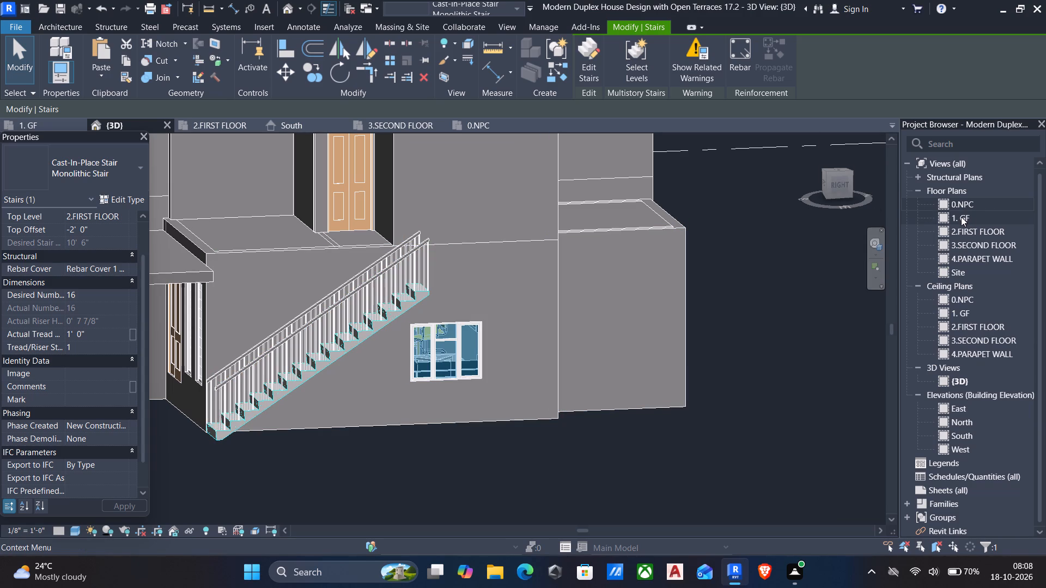
pyautogui.doubleClick(972, 205)
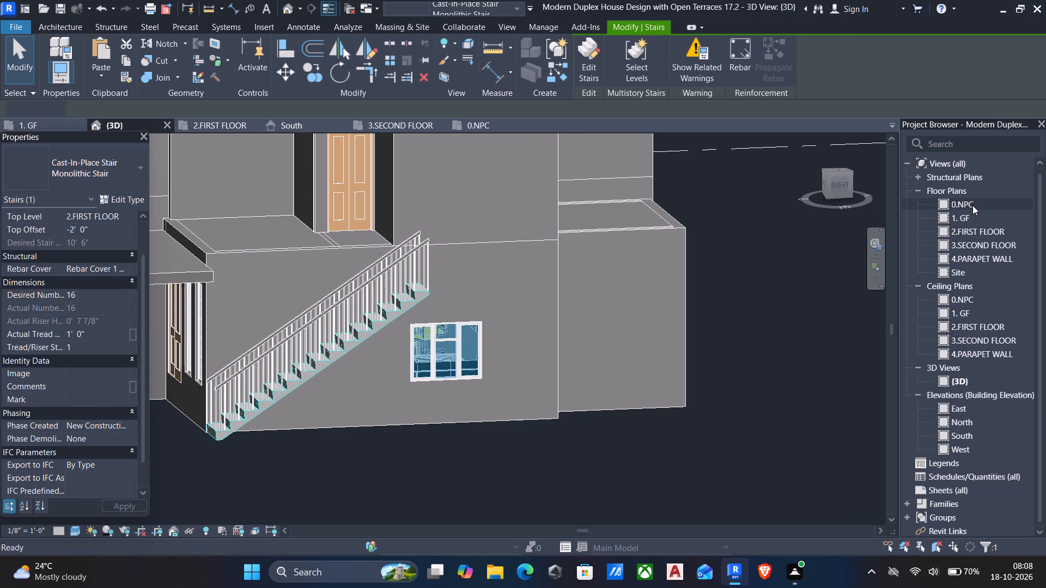
pyautogui.click(506, 235)
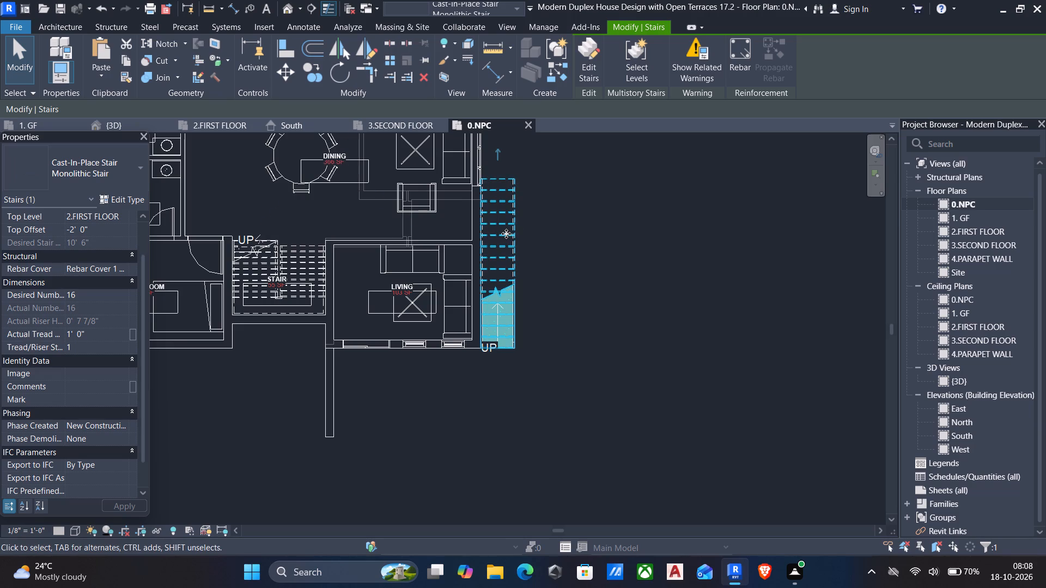
pyautogui.press('Delete')
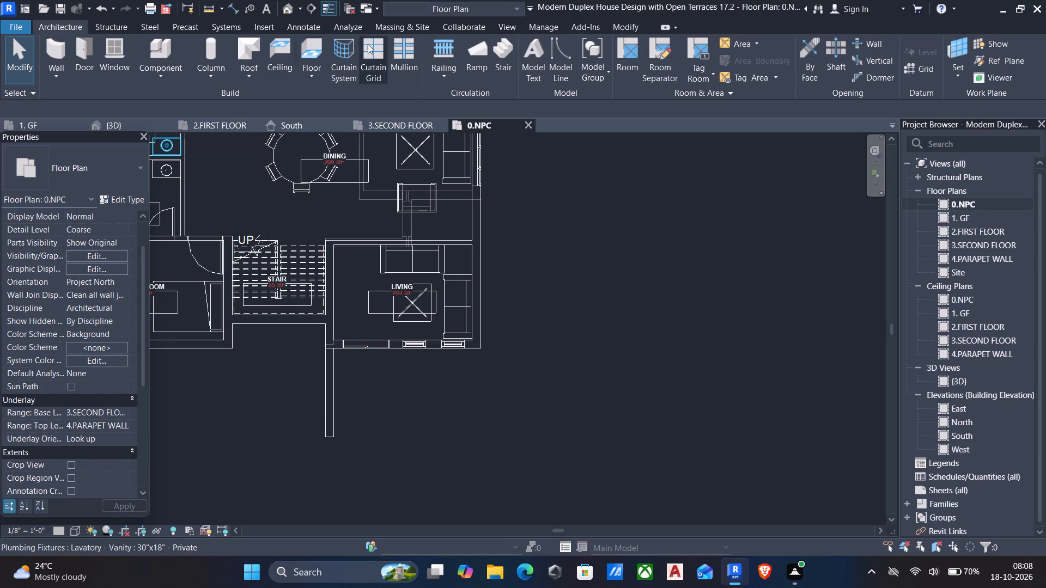
# Start a new monolithic stair on 0.NPC using the Landing component, with top level 1. GF.
pyautogui.click(492, 54)
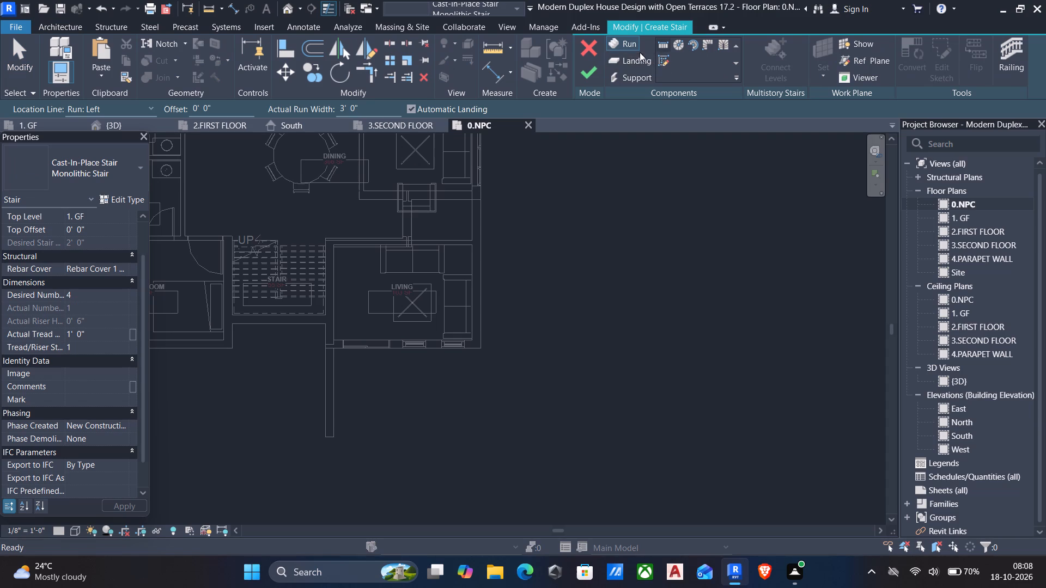
pyautogui.click(635, 64)
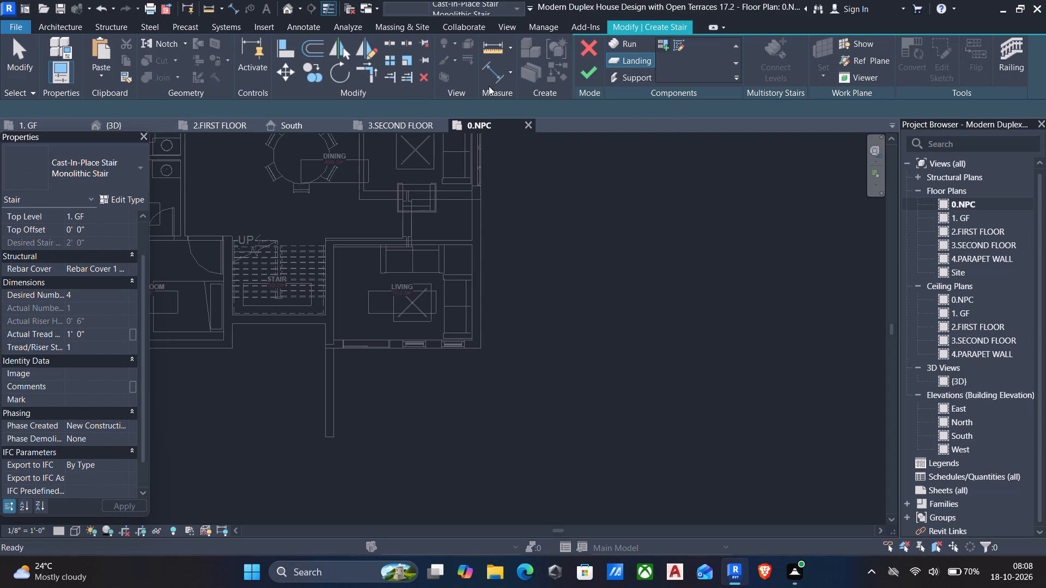
pyautogui.click(118, 217)
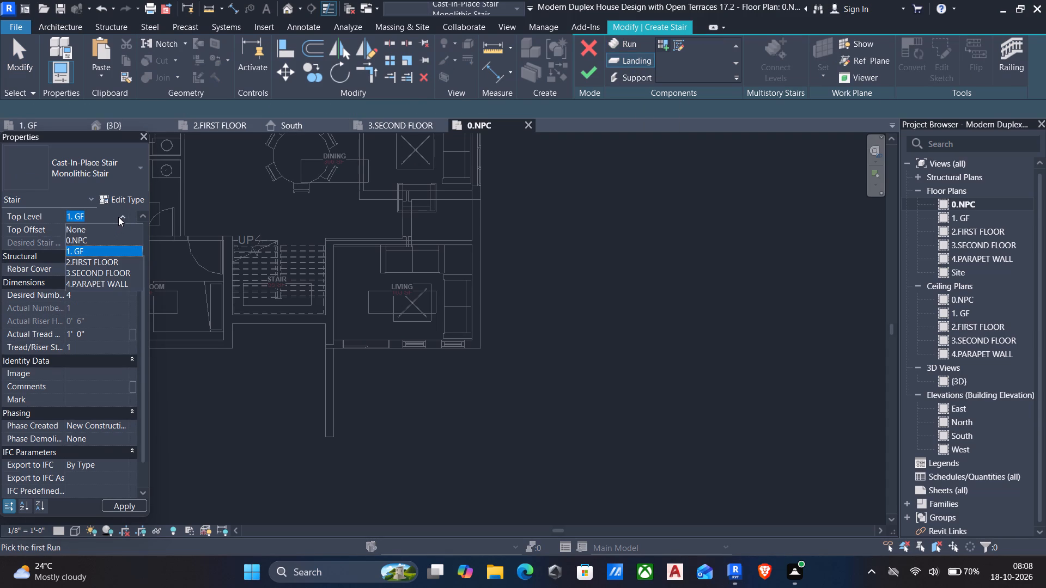
pyautogui.click(91, 248)
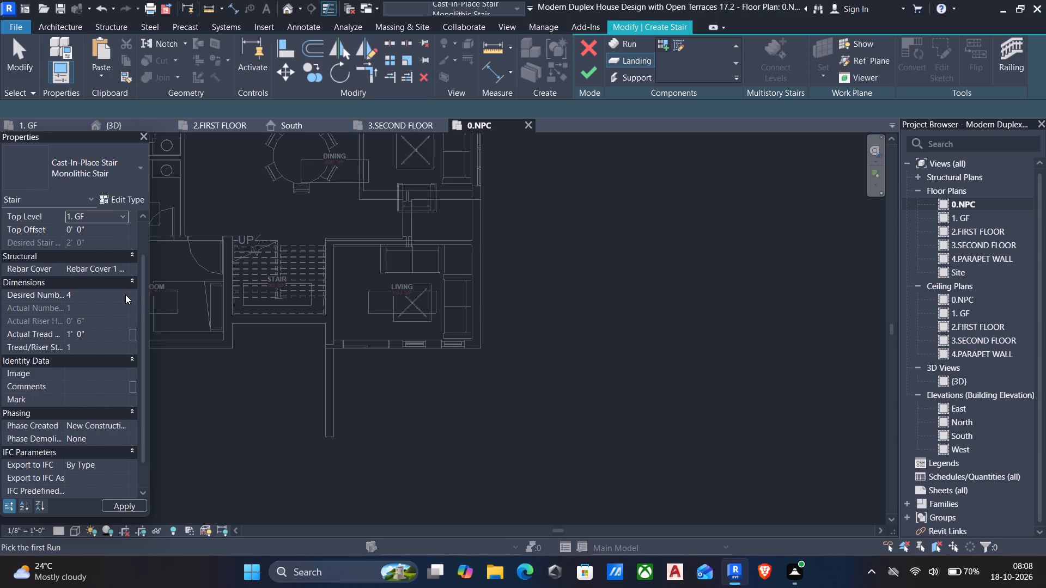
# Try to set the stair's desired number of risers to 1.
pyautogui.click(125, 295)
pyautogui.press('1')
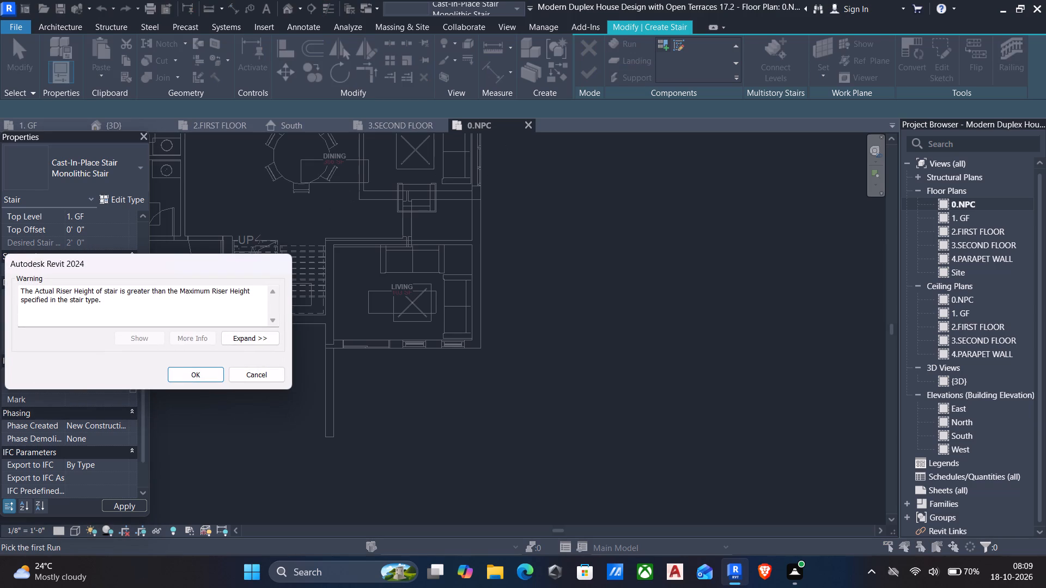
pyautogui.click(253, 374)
# Sketch a rectangular landing boundary about 2'-6" by 2'-6" outside the east wall, starting at the wall endpoint beside the window.
pyautogui.moveTo(482, 257); pyautogui.dragTo(437, 275, button='middle')
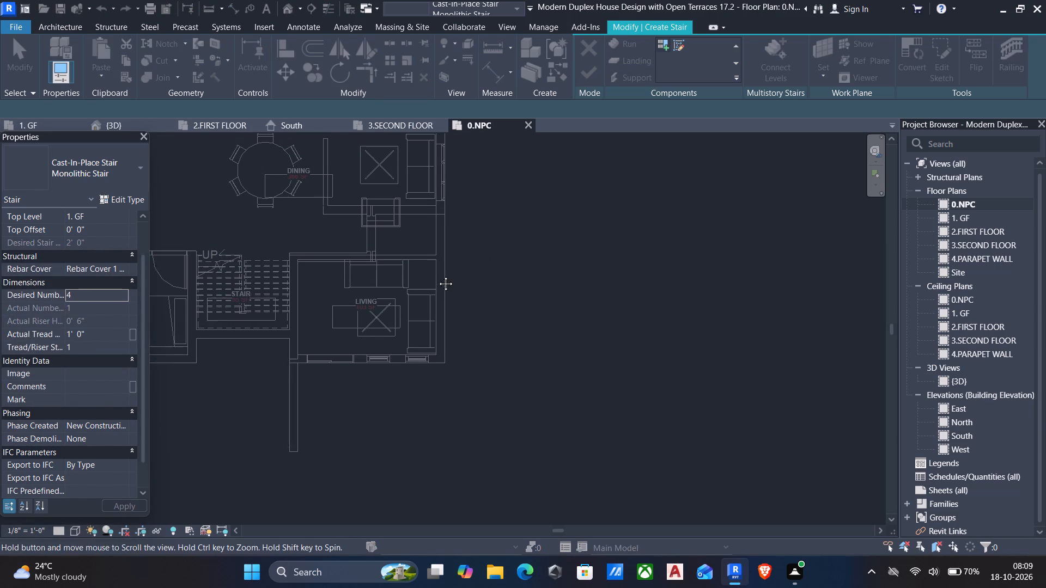
pyautogui.moveTo(437, 275); pyautogui.dragTo(437, 275, button='middle')
pyautogui.scroll(8, 441, 222)
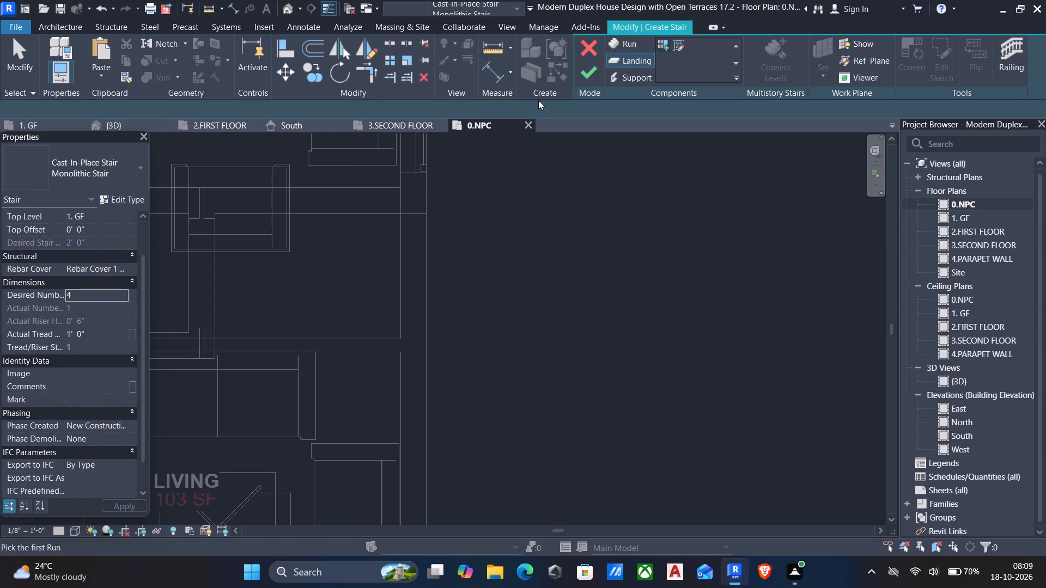
pyautogui.click(675, 48)
pyautogui.click(689, 46)
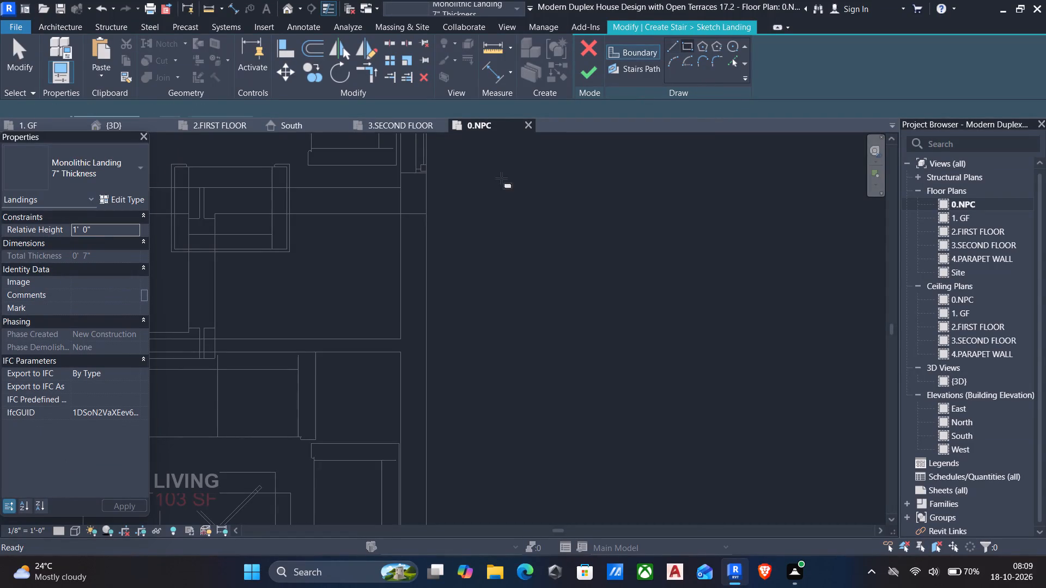
pyautogui.scroll(-3, 446, 225)
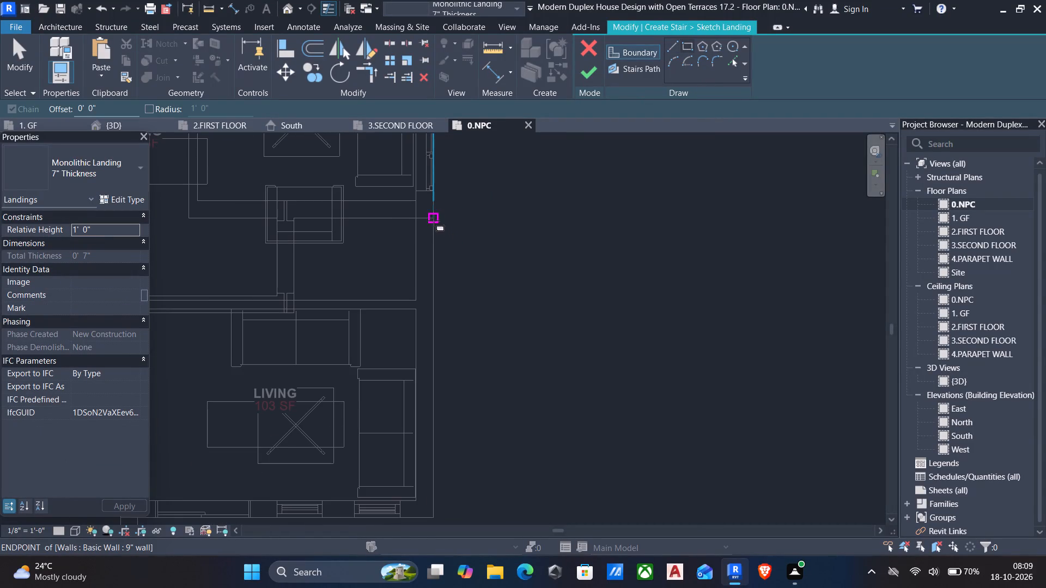
pyautogui.click(433, 192)
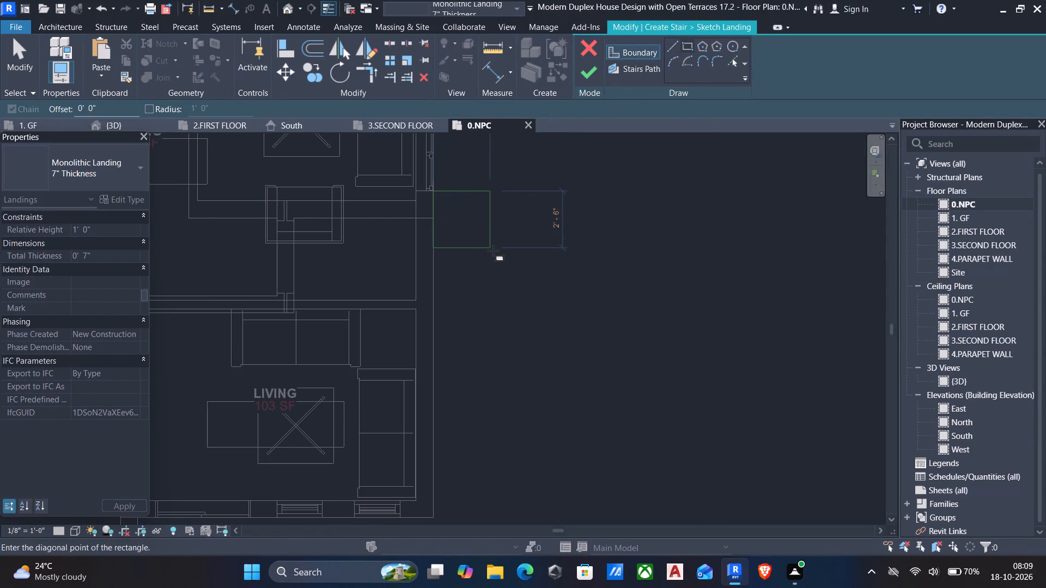
pyautogui.click(494, 250)
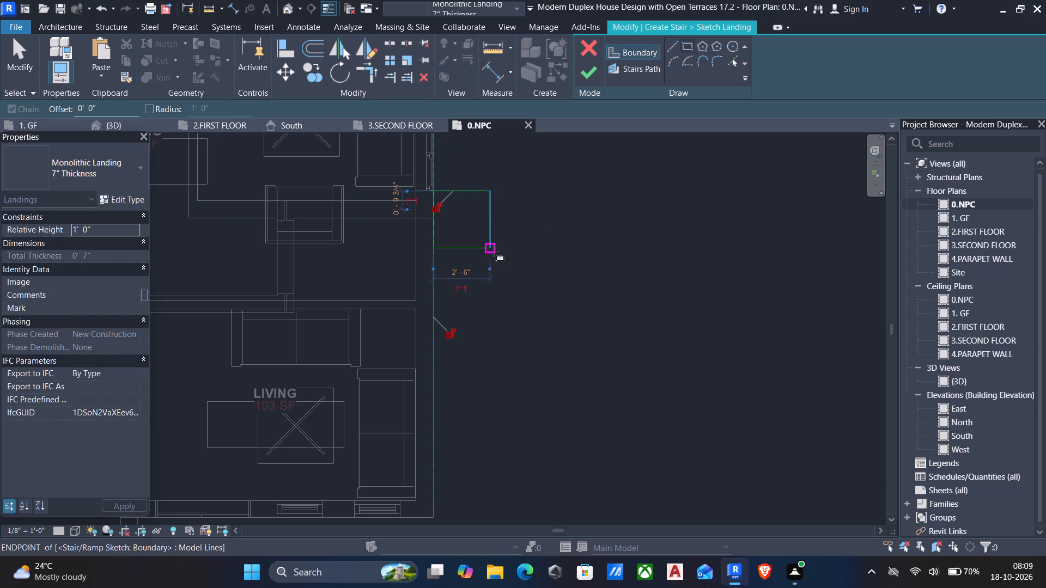
pyautogui.press('Escape')
pyautogui.press('Escape')
# Set the landing's projection from the east wall to 3'-0" and finish the landing sketch and the stair.
pyautogui.click(466, 246)
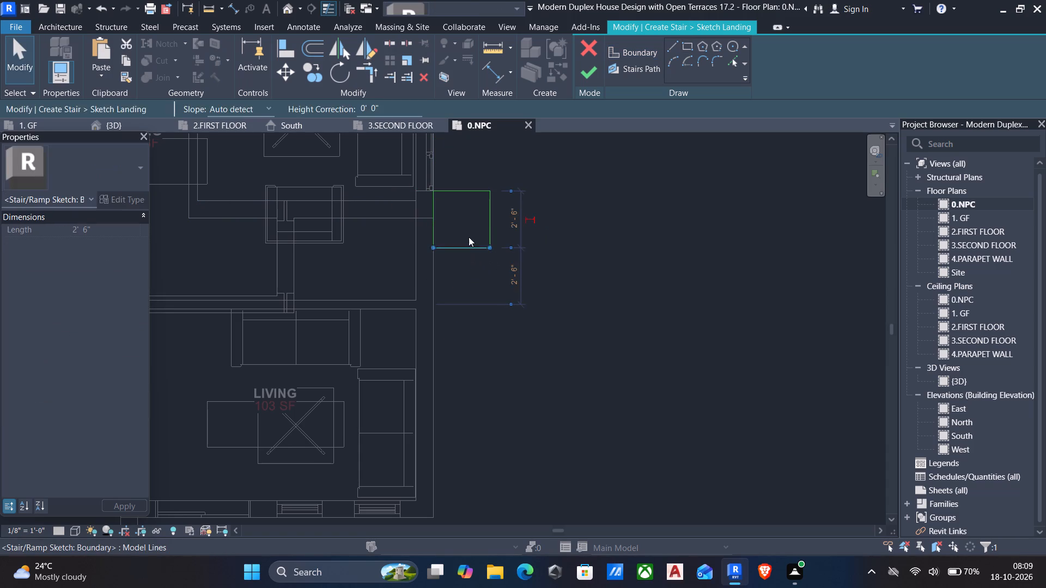
pyautogui.press('Escape')
pyautogui.click(489, 219)
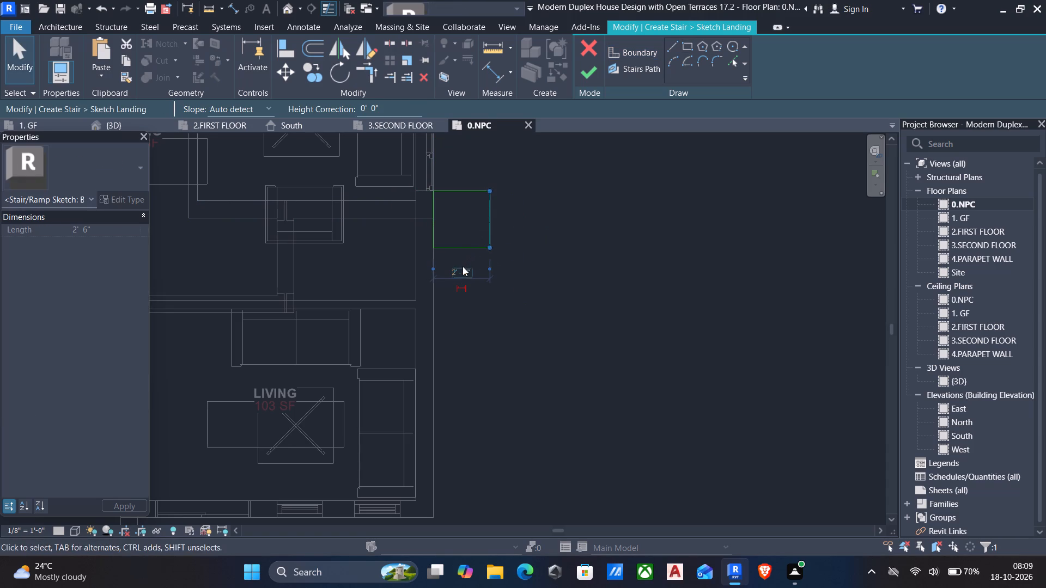
pyautogui.click(461, 270)
pyautogui.write("3'")
pyautogui.press('Return')
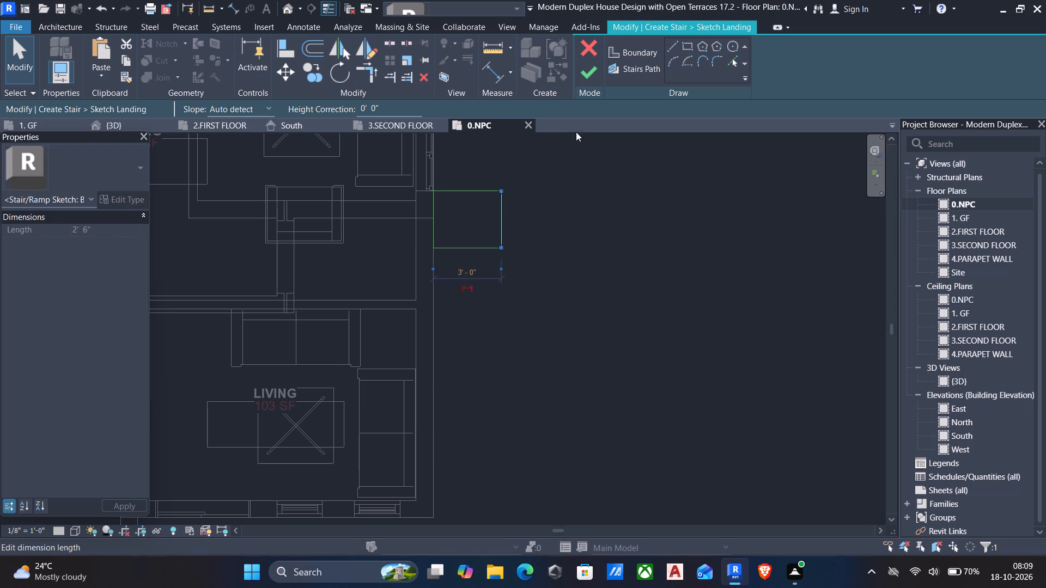
pyautogui.click(587, 77)
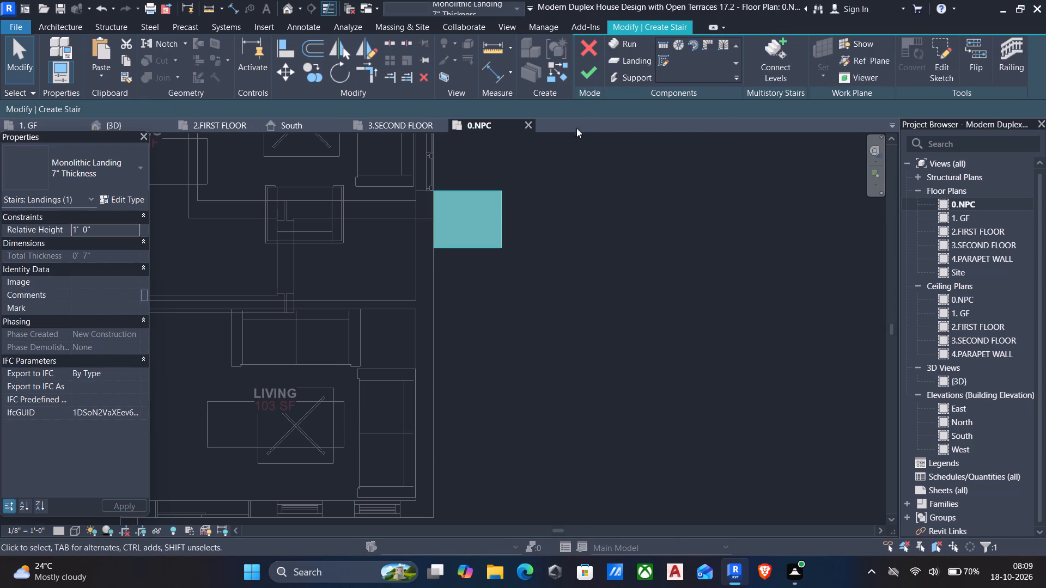
pyautogui.click(585, 77)
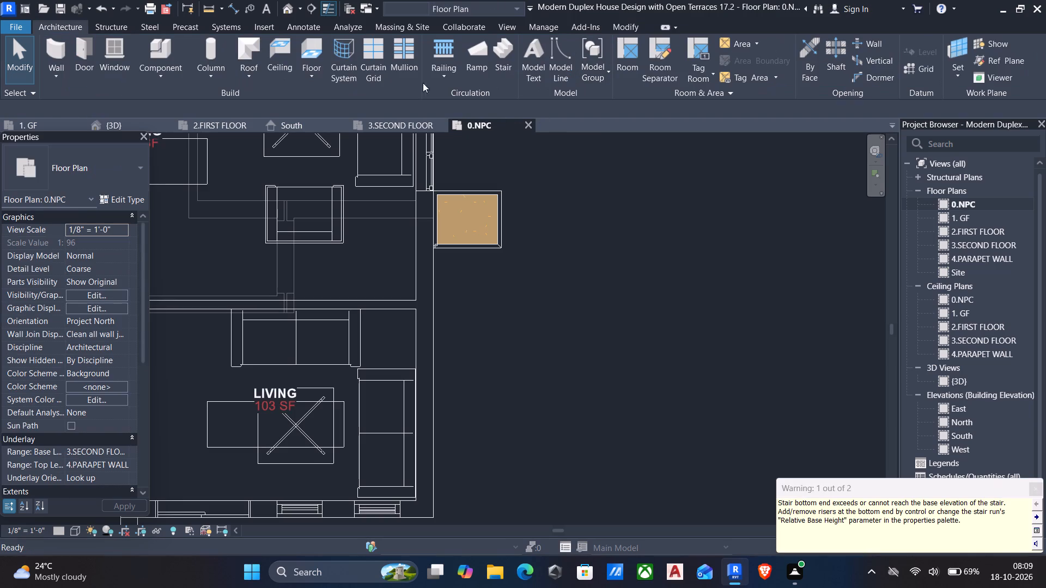
# Delete the railing around the new landing in the 3D view.
pyautogui.click(283, 9)
pyautogui.scroll(-4, 367, 266)
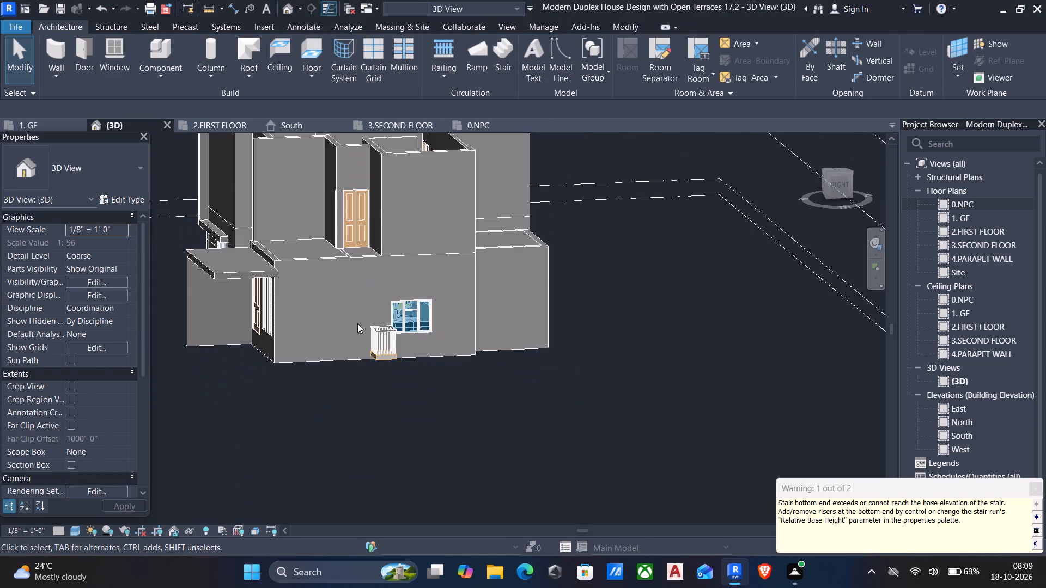
pyautogui.scroll(3, 357, 333)
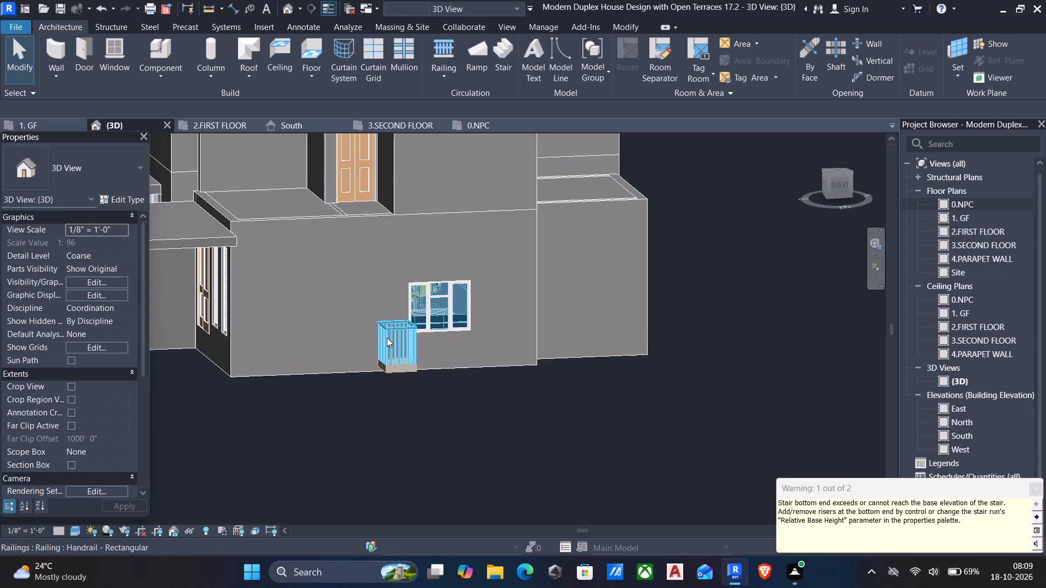
pyautogui.scroll(5, 397, 336)
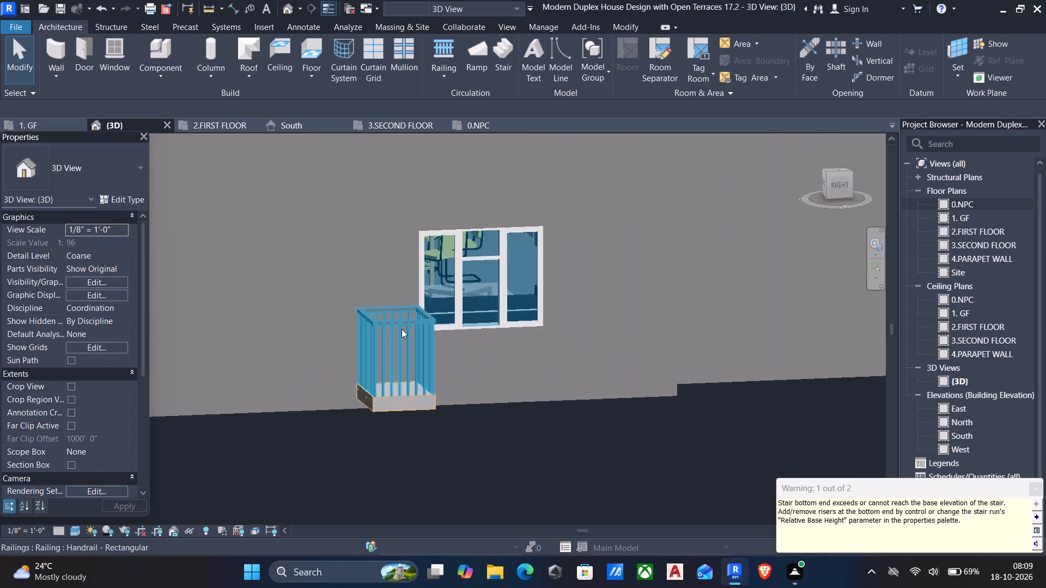
pyautogui.click(402, 329)
pyautogui.press('Delete')
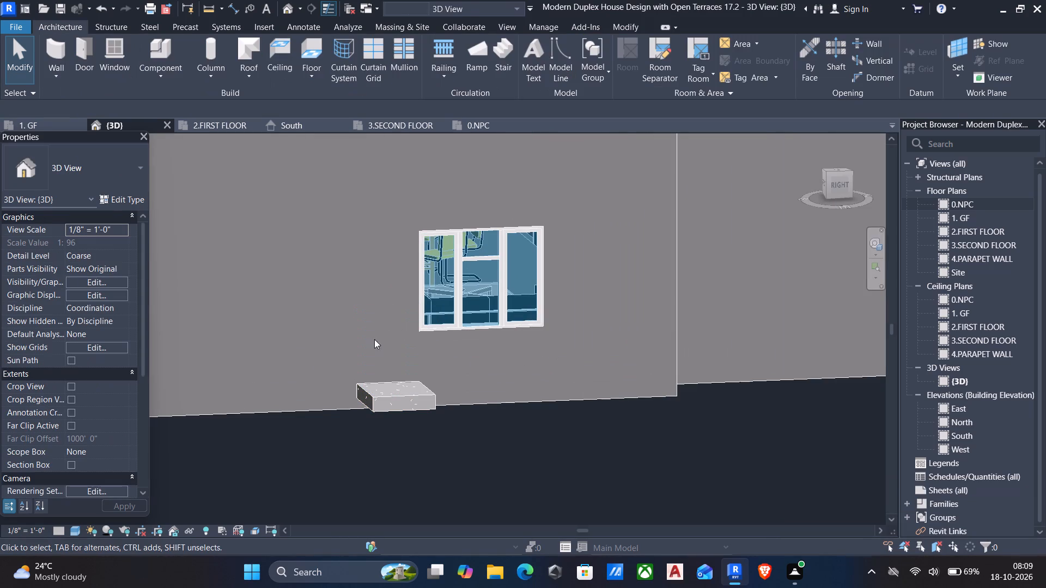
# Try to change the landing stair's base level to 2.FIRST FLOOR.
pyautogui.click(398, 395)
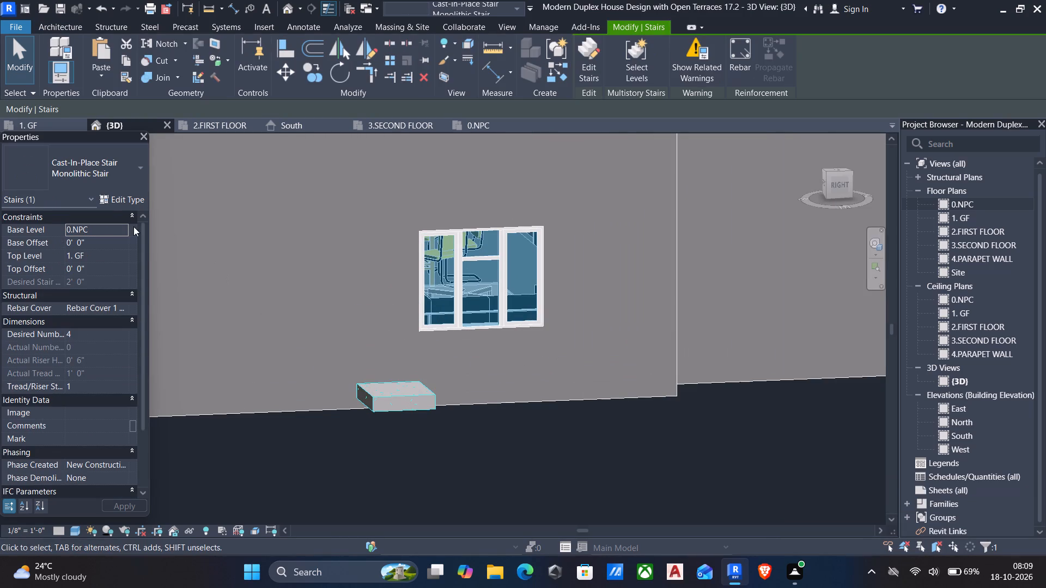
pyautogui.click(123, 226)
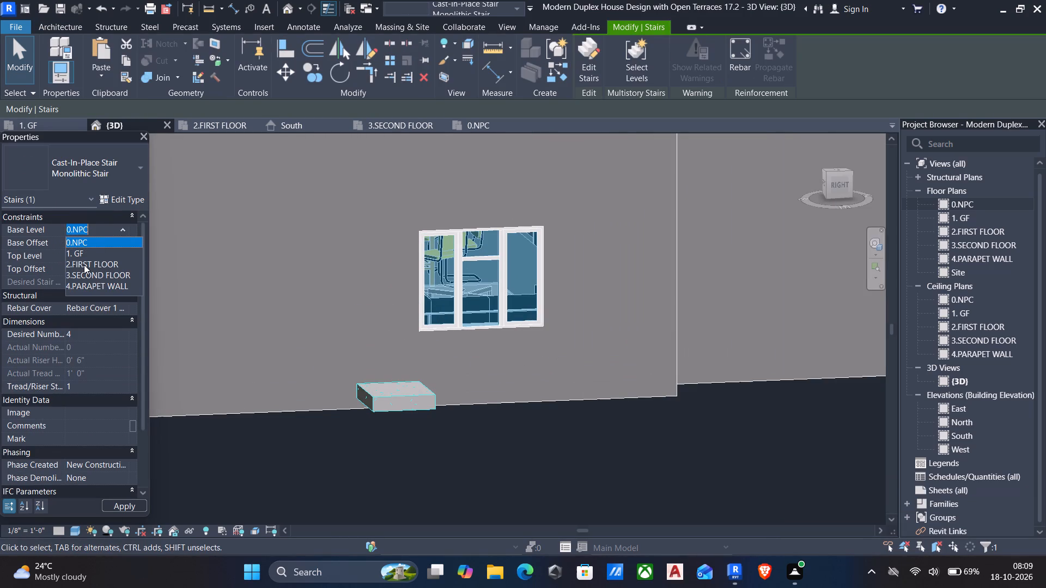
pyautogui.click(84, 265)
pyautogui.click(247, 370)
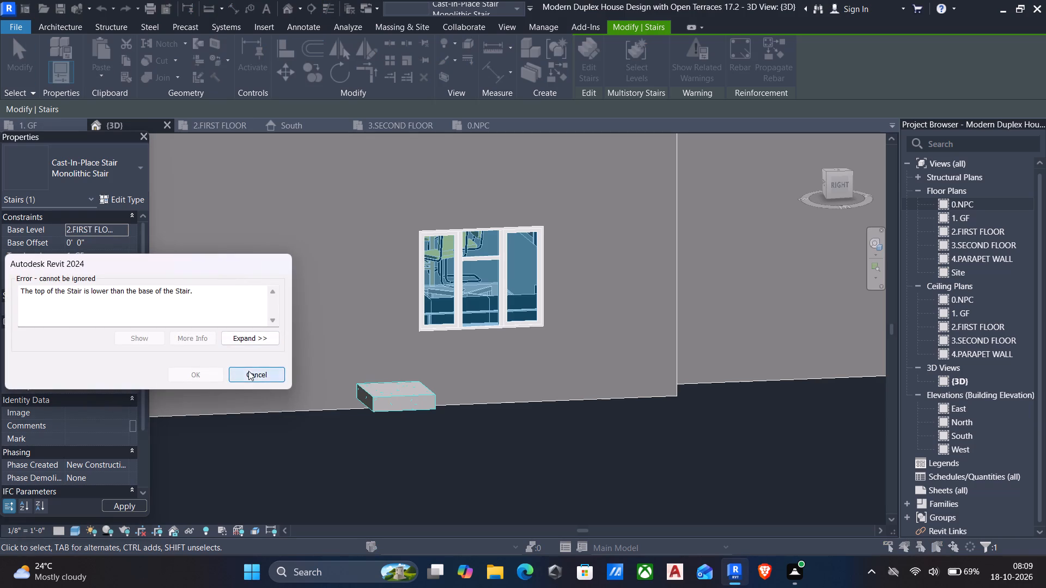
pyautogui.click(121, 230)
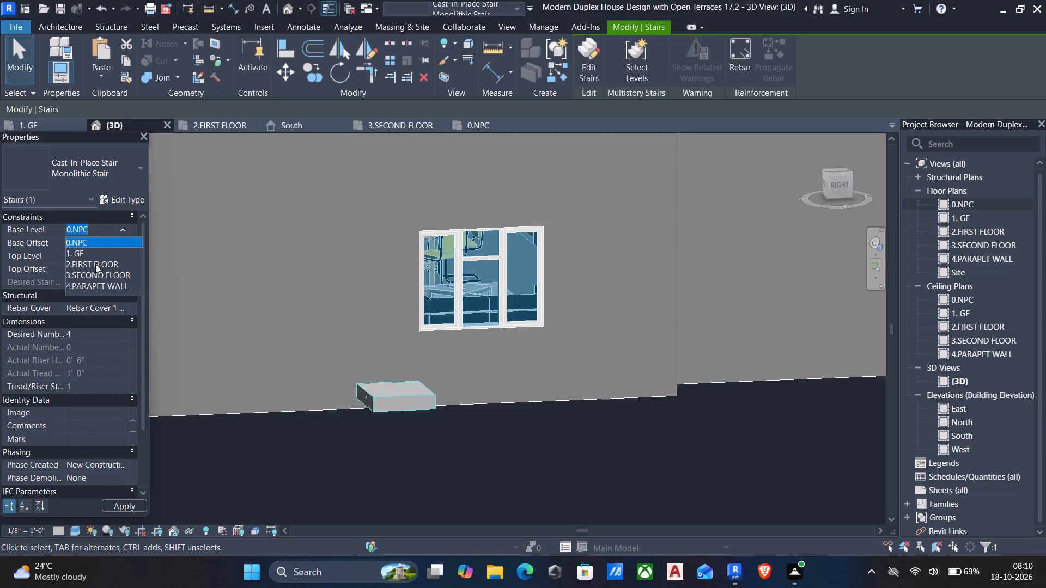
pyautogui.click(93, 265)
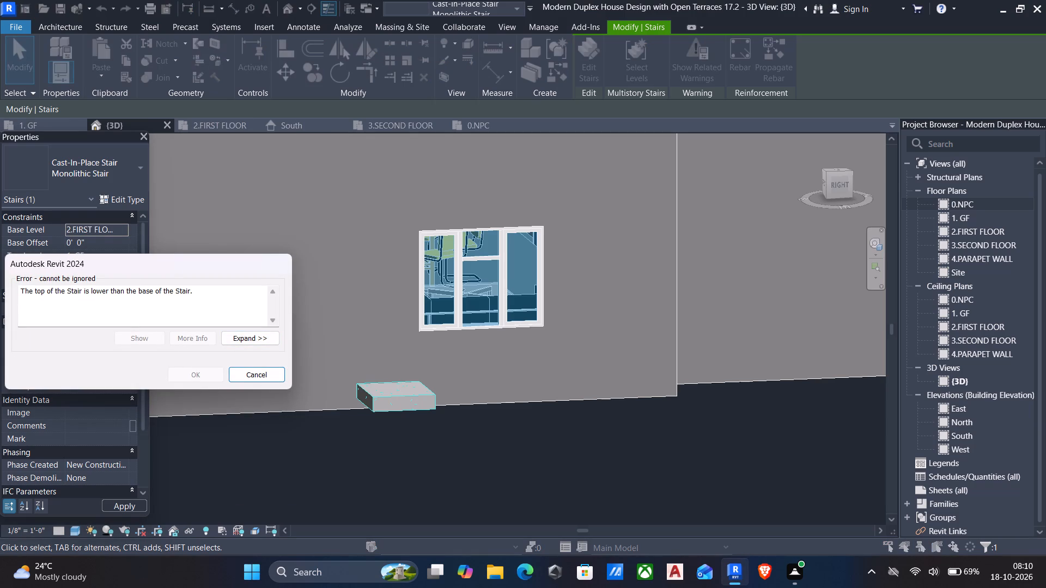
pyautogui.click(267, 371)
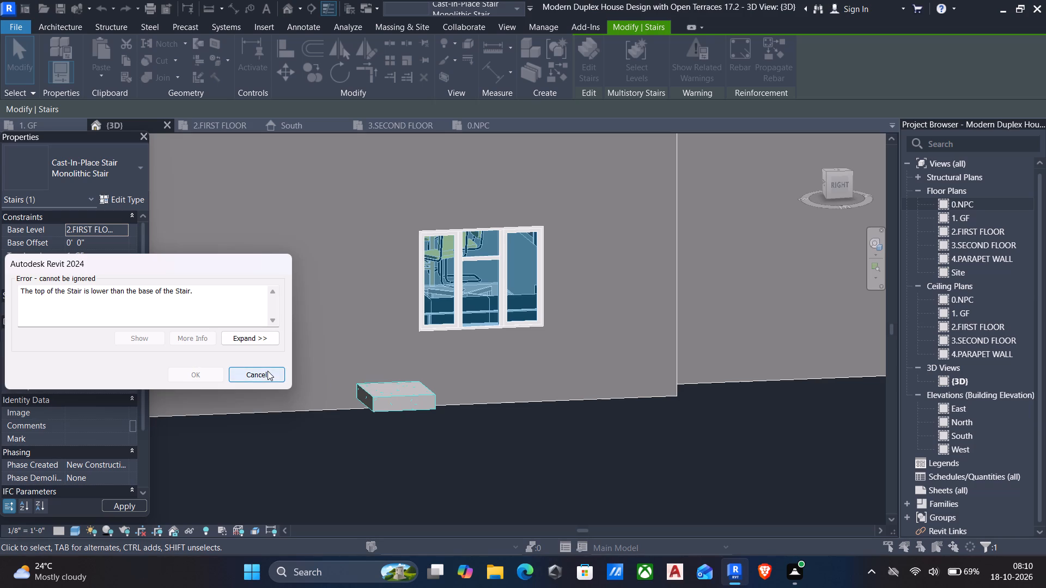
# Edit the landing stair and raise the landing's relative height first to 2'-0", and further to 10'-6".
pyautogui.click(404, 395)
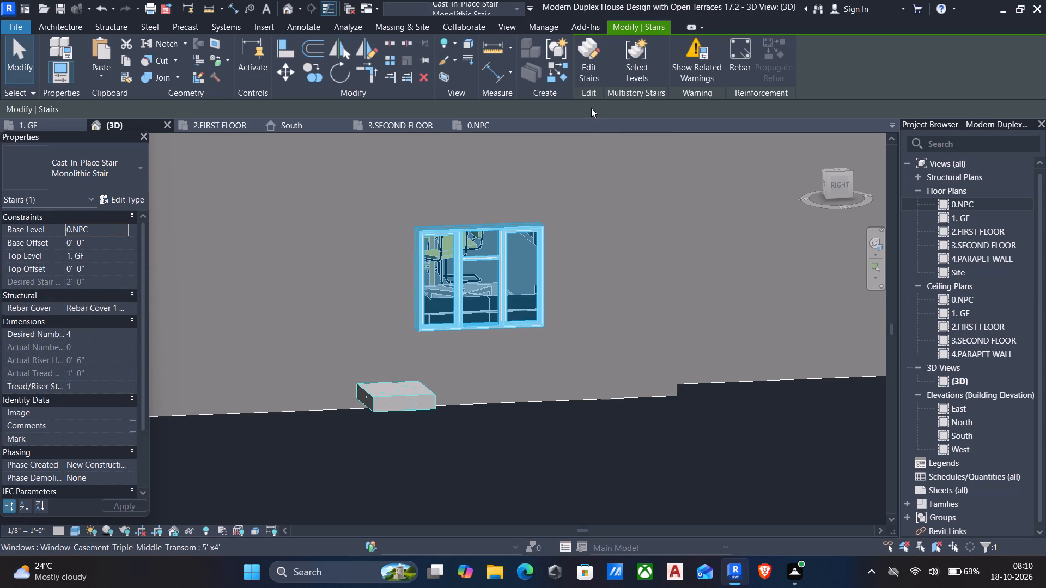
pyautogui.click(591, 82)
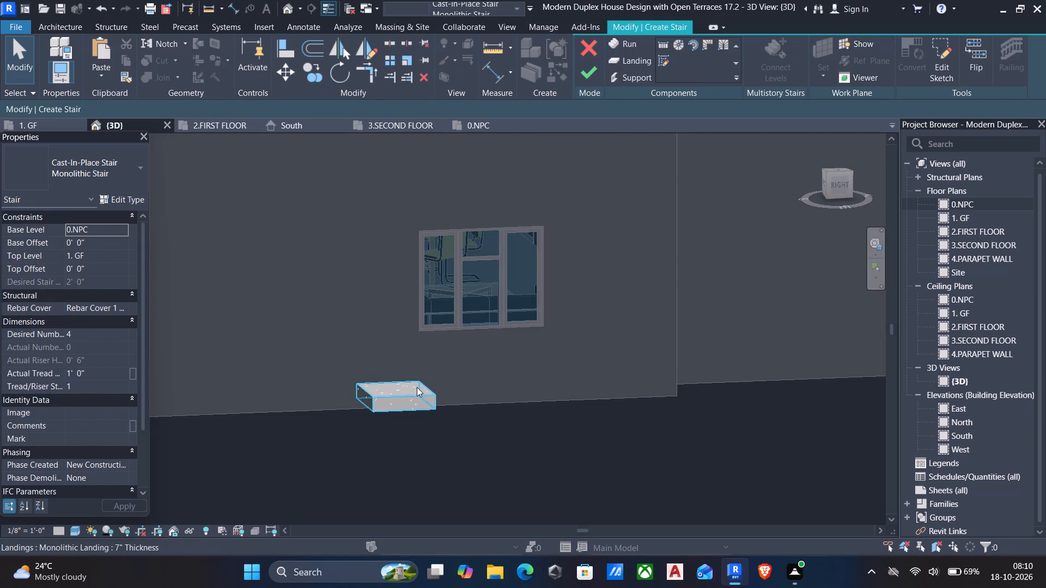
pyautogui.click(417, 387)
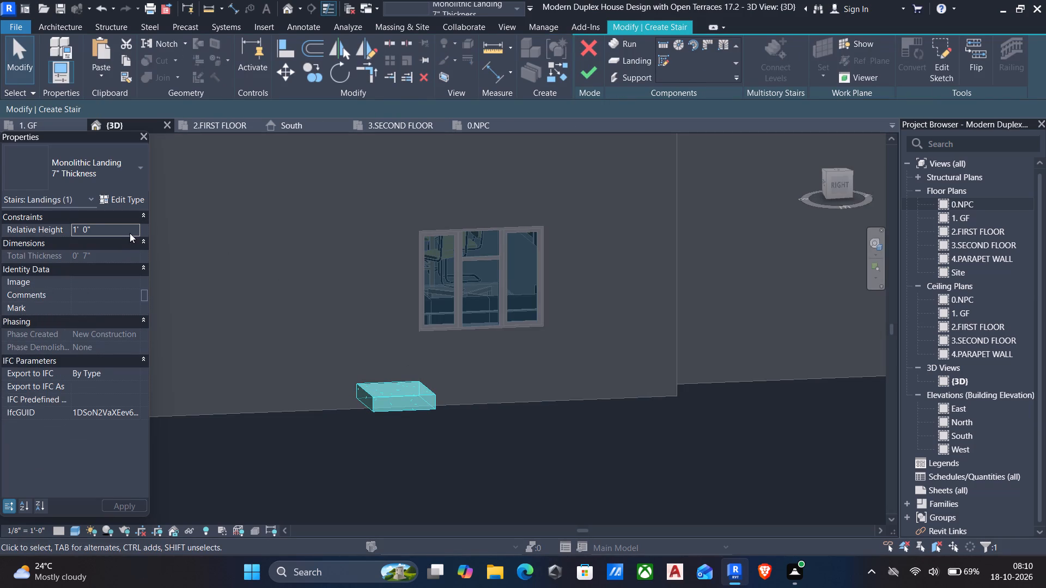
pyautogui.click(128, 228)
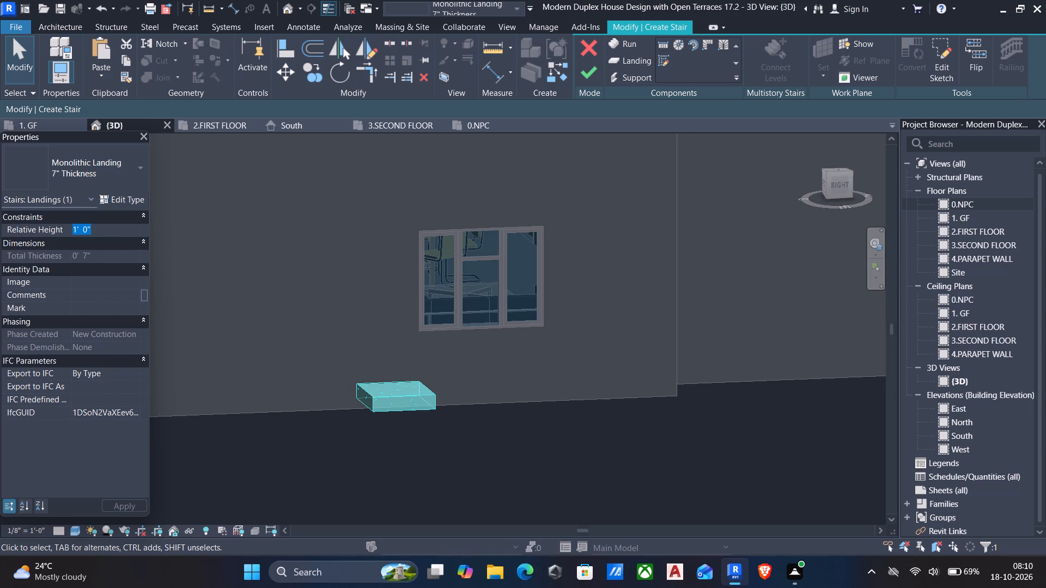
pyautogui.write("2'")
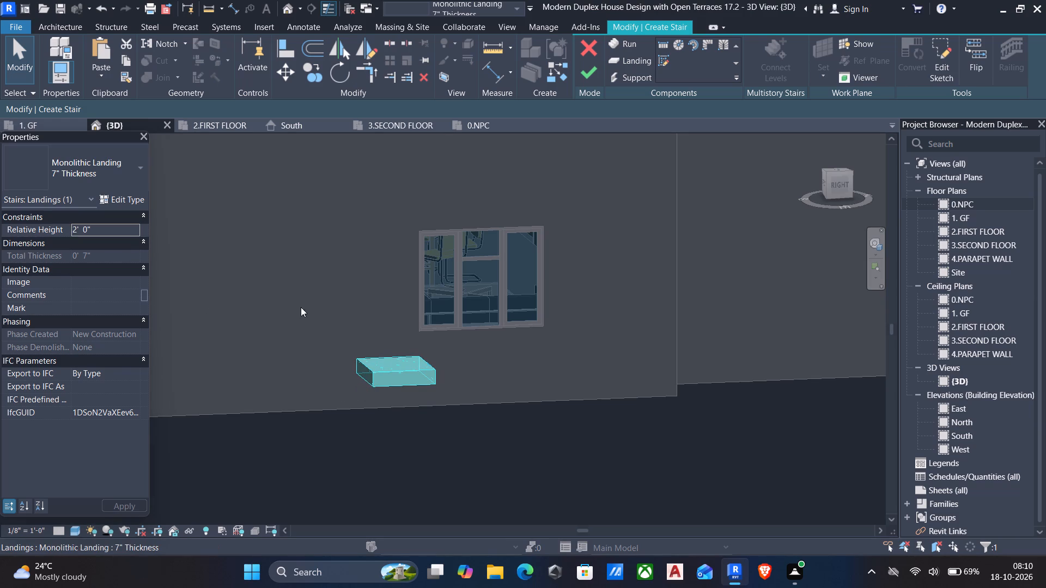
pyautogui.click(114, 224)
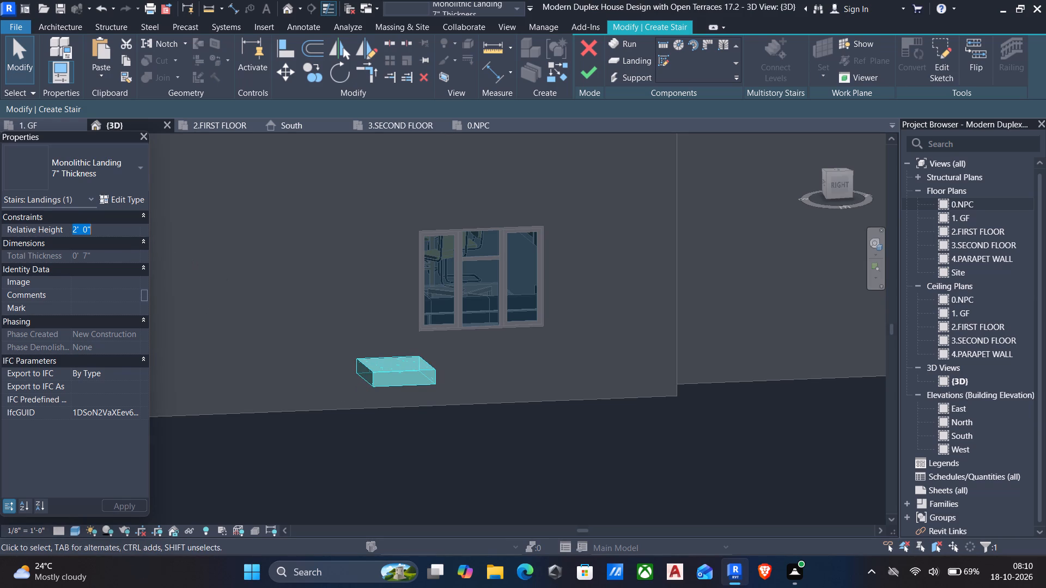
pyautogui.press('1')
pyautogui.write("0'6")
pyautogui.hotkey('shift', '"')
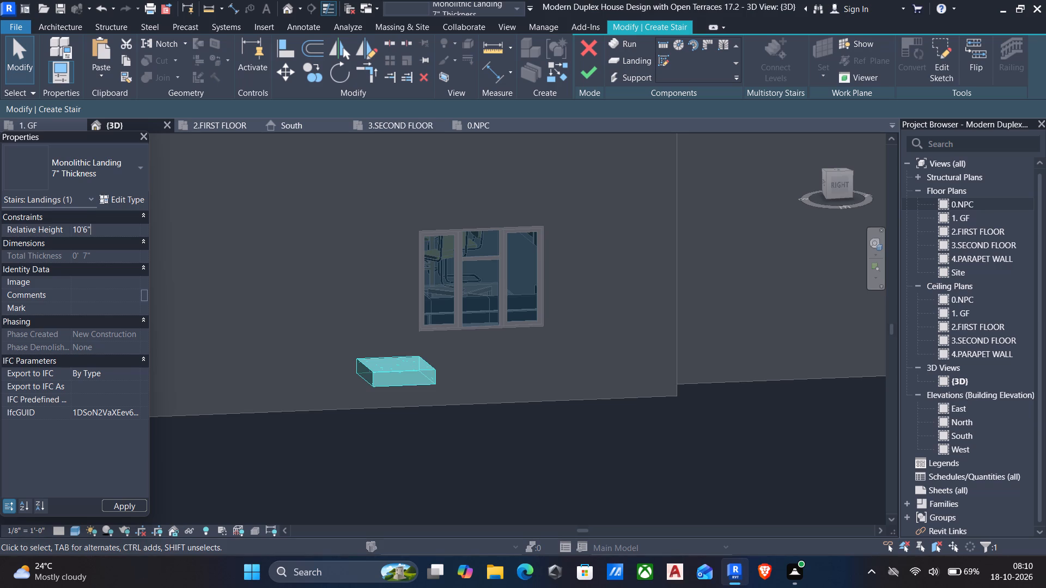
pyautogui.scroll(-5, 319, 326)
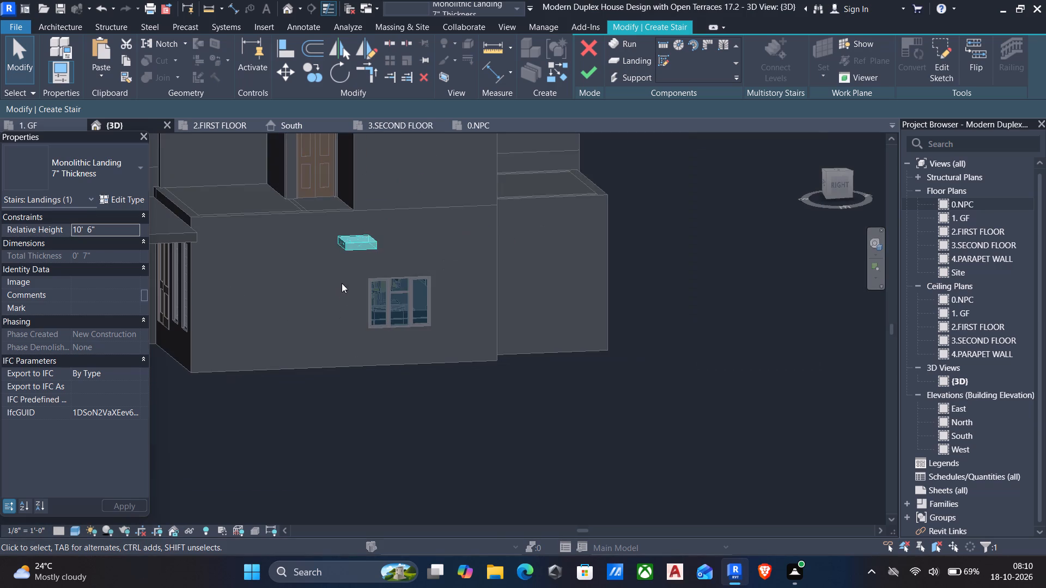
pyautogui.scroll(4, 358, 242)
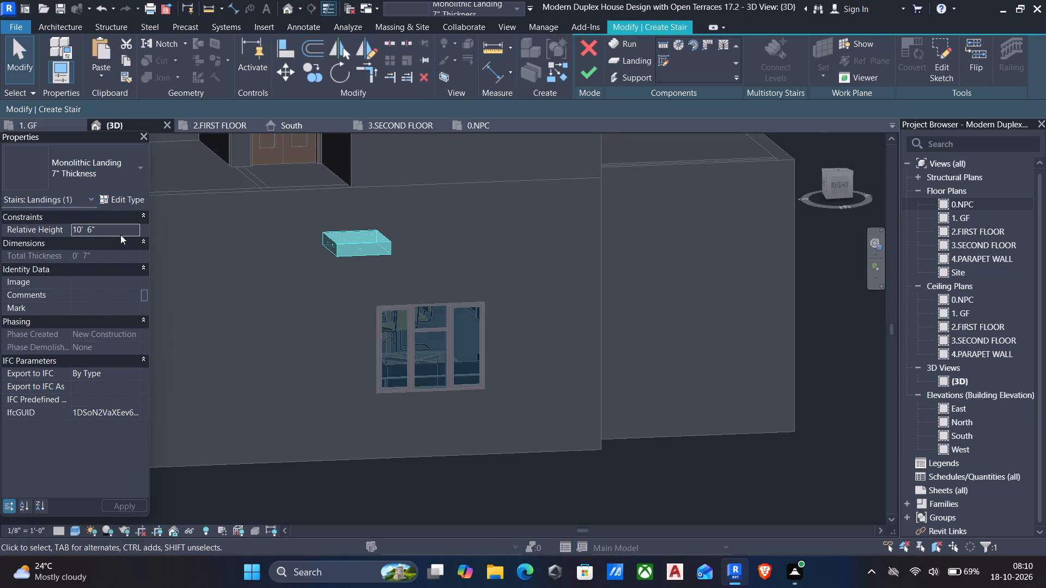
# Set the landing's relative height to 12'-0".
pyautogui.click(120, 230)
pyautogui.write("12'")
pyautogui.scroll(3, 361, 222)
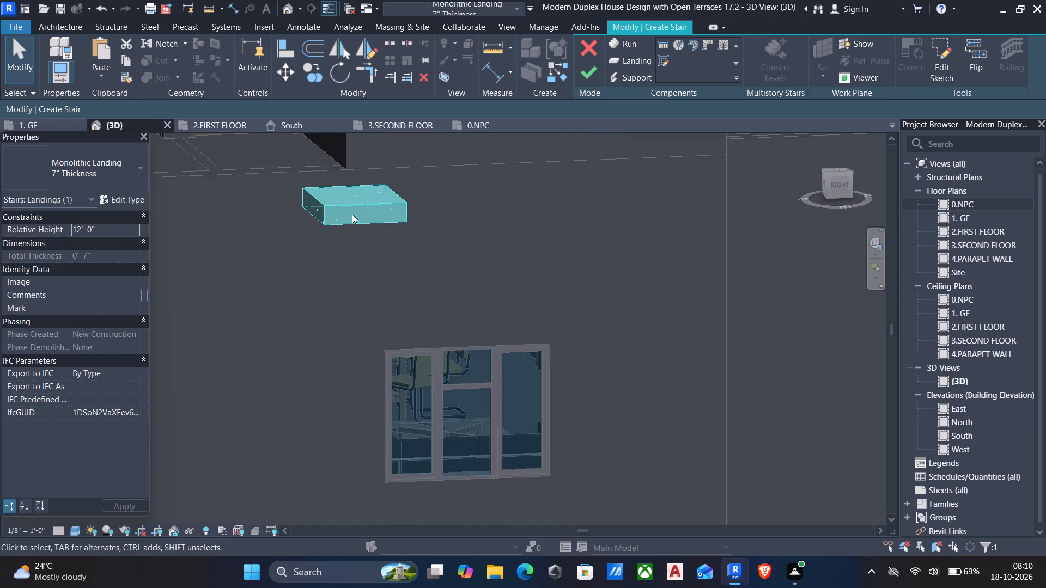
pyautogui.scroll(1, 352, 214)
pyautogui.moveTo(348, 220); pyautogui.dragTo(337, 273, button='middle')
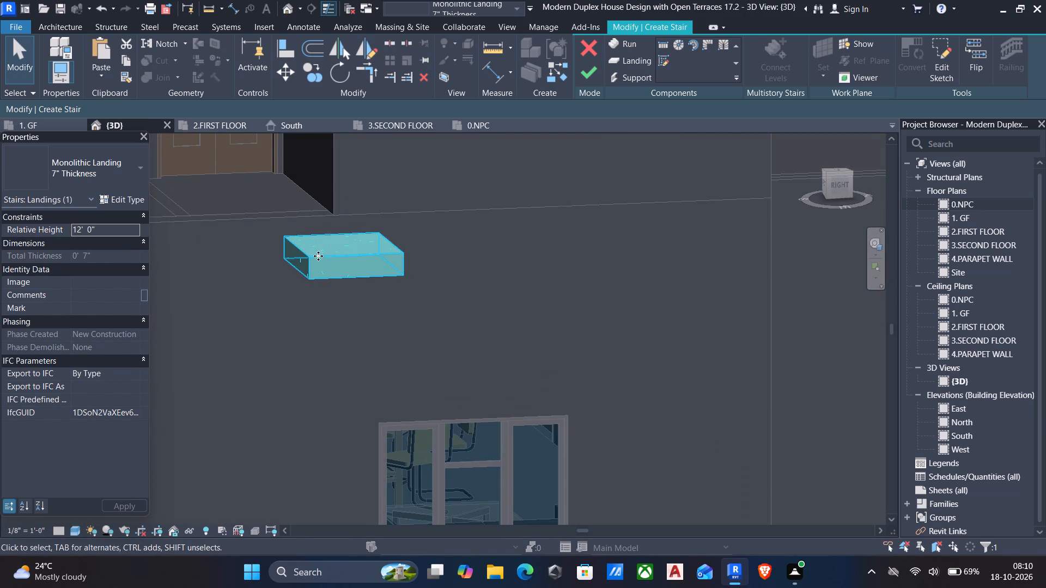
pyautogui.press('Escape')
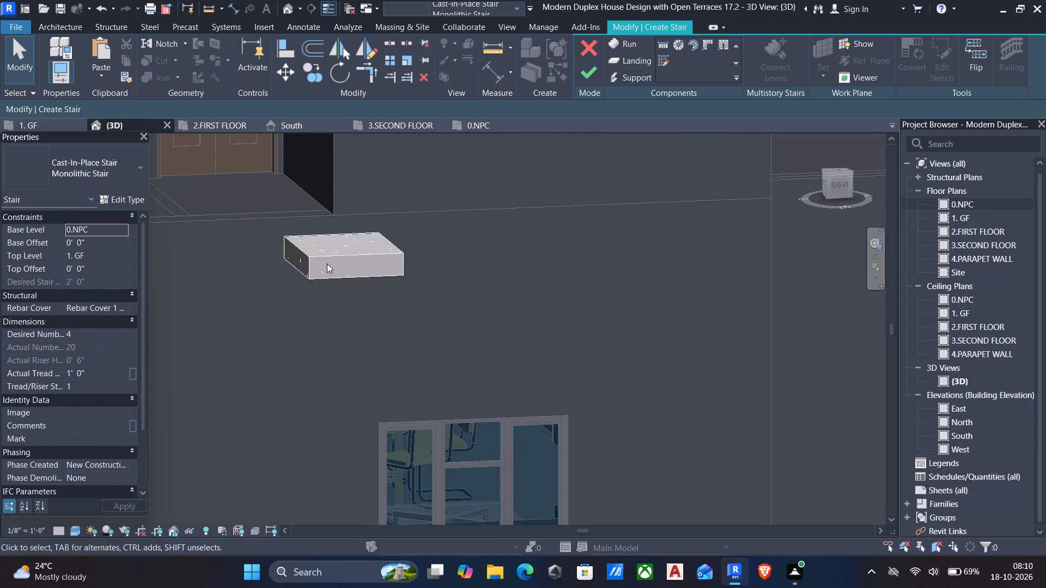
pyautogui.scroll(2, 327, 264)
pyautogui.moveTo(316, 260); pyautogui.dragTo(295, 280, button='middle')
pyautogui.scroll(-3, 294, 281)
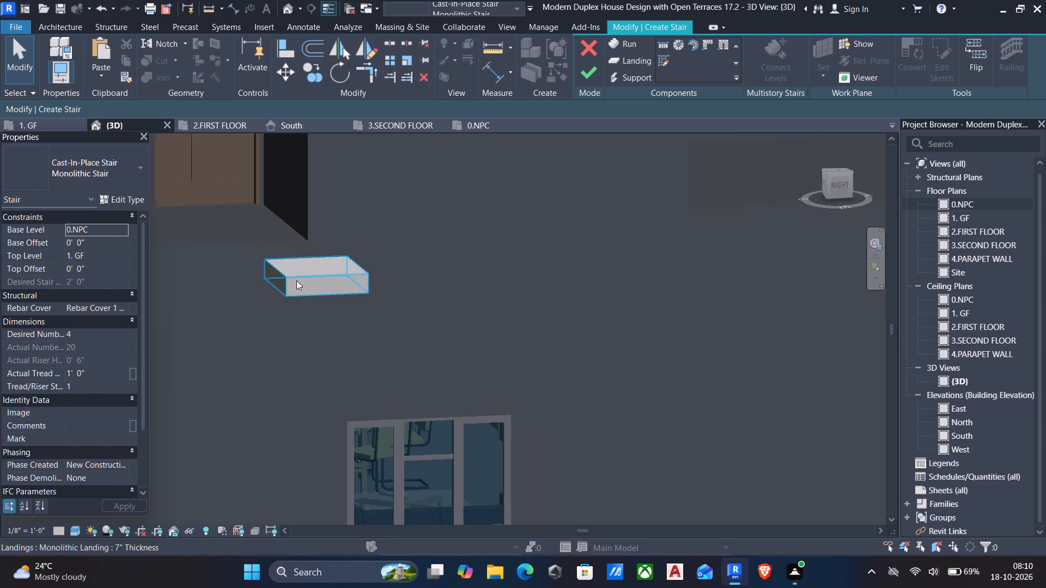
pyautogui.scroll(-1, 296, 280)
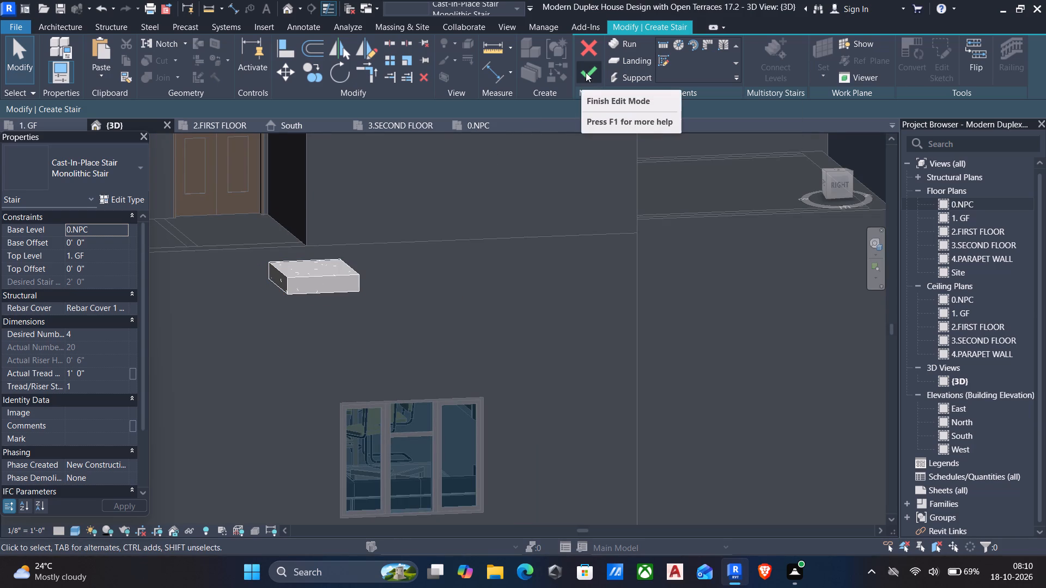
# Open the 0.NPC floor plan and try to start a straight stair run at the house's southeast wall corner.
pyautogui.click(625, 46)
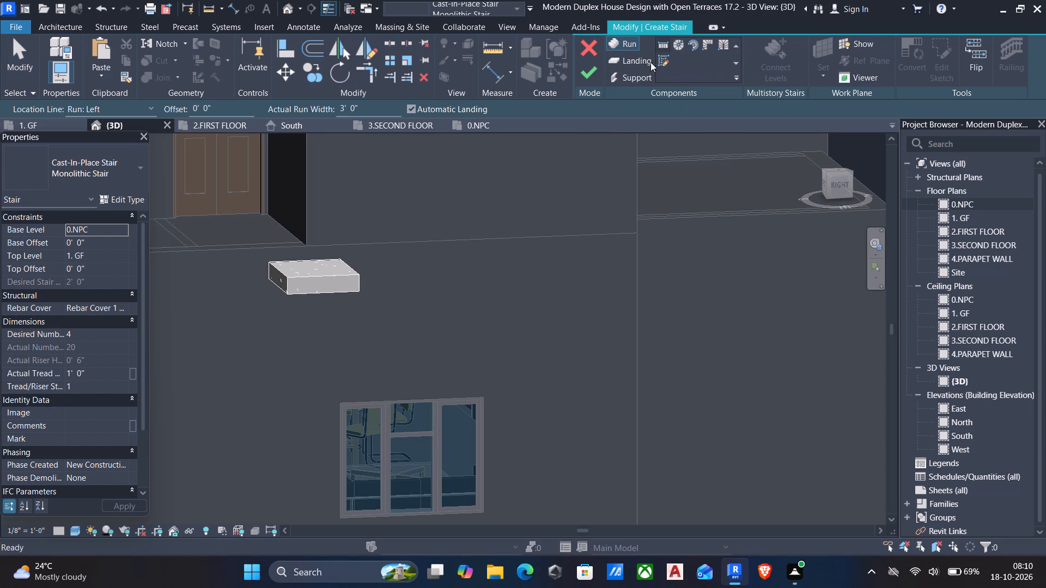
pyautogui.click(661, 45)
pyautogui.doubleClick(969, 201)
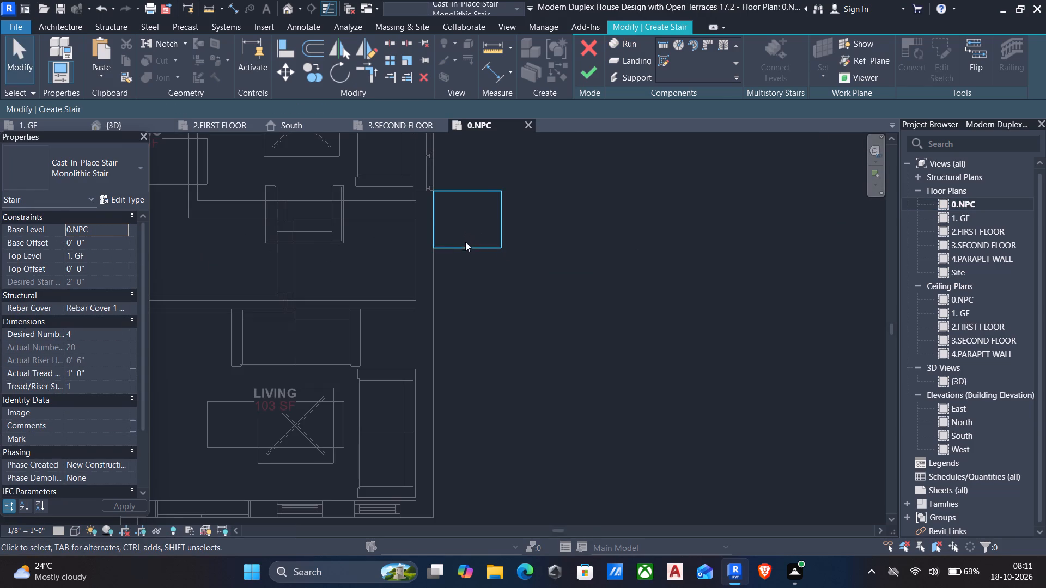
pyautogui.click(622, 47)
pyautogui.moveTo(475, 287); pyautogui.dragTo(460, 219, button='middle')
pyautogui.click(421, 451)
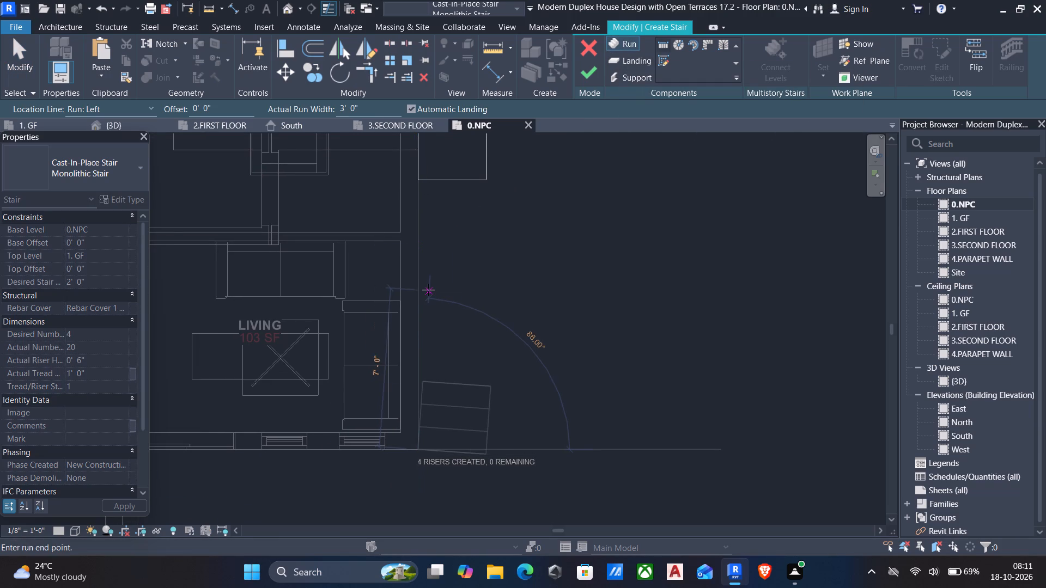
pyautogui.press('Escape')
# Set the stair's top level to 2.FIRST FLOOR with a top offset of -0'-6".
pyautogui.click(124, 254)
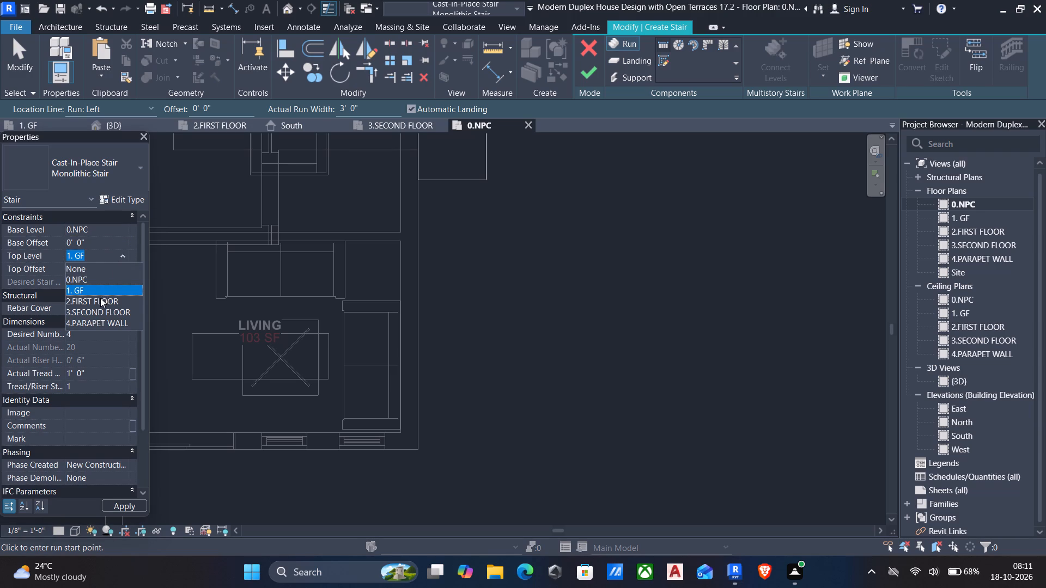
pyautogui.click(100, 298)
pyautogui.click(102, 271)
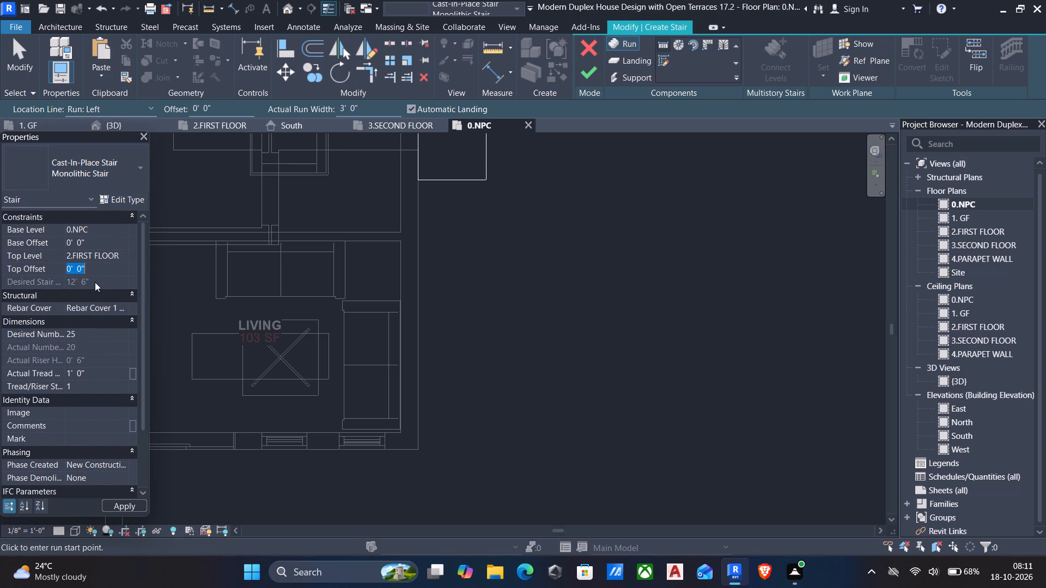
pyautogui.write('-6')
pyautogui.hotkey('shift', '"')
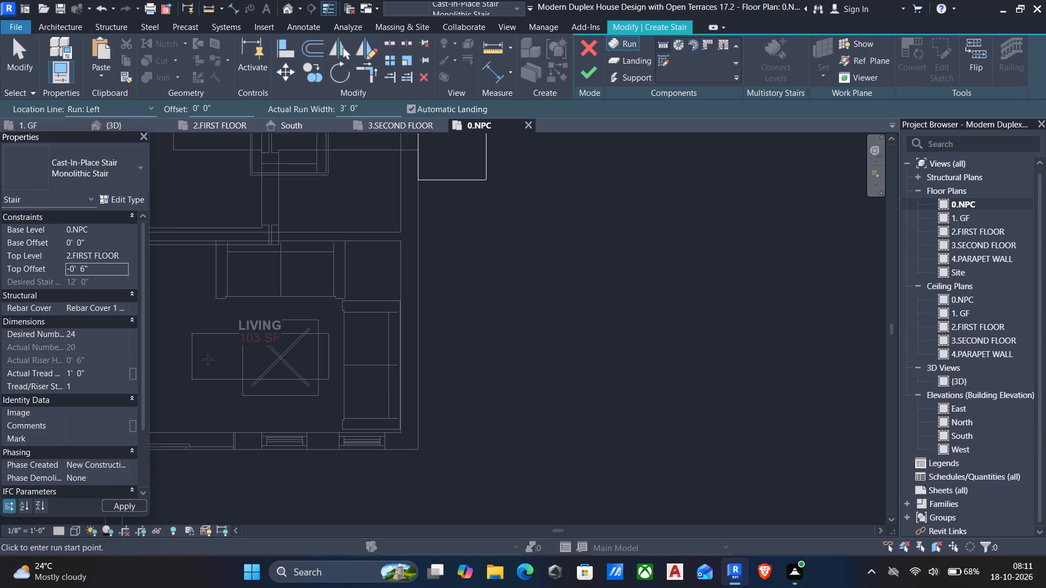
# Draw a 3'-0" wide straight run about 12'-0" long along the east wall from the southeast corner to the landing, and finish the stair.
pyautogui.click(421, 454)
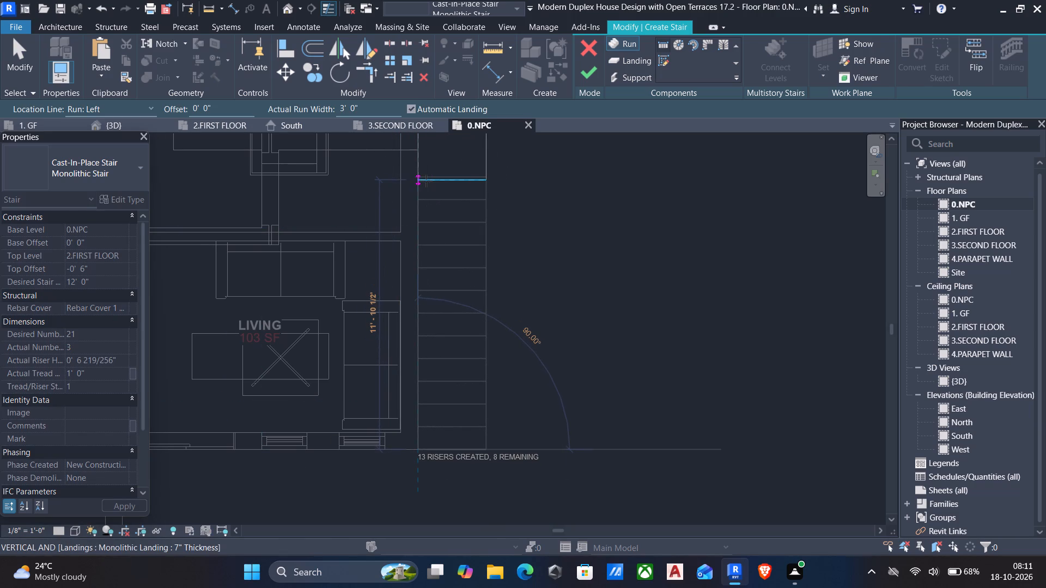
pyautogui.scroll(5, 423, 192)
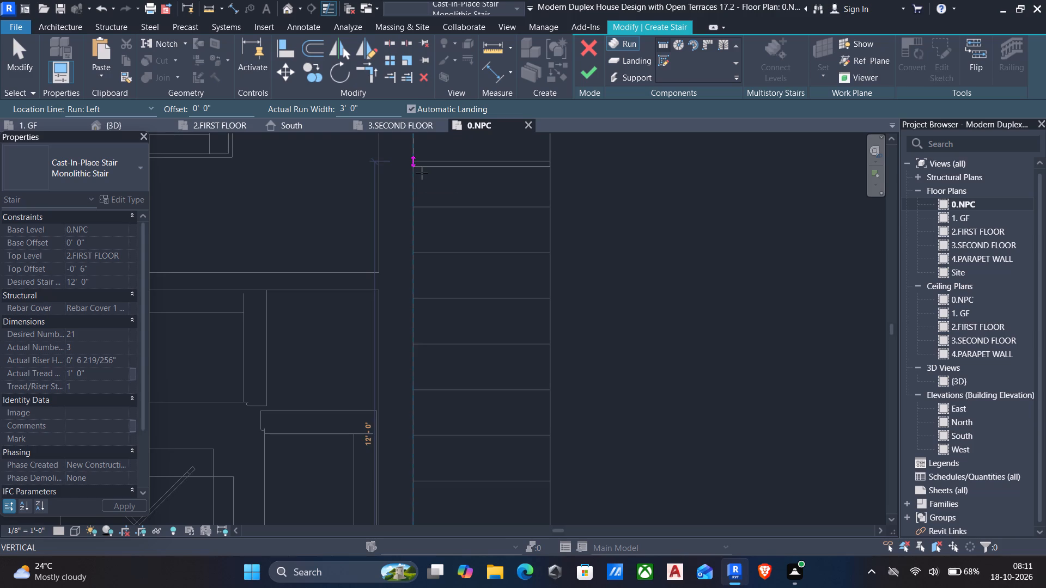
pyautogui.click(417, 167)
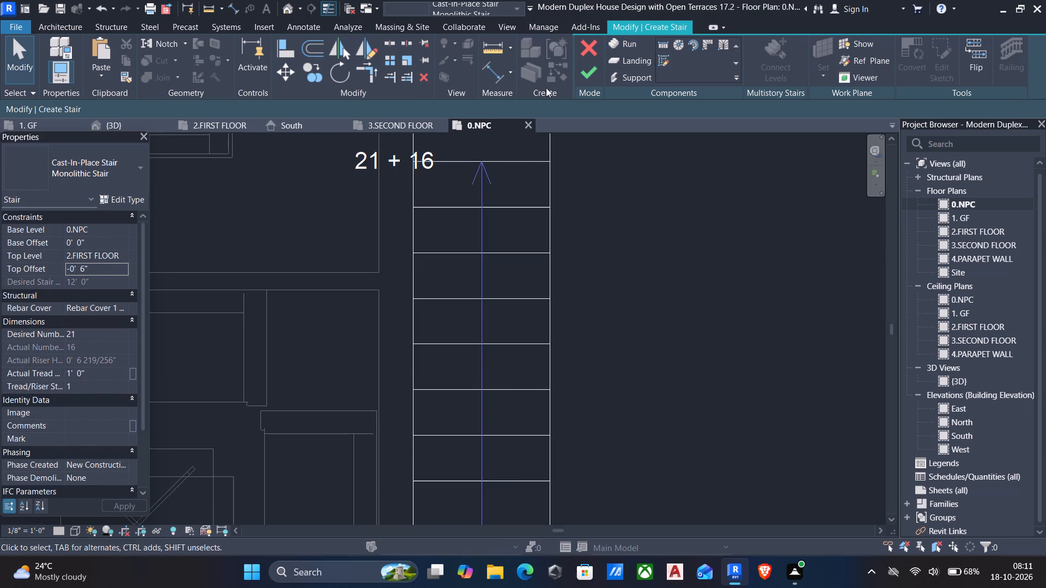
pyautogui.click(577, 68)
# Examine the new run's position relative to the landing and terrace in plan and in the 3D view.
pyautogui.scroll(-6, 503, 118)
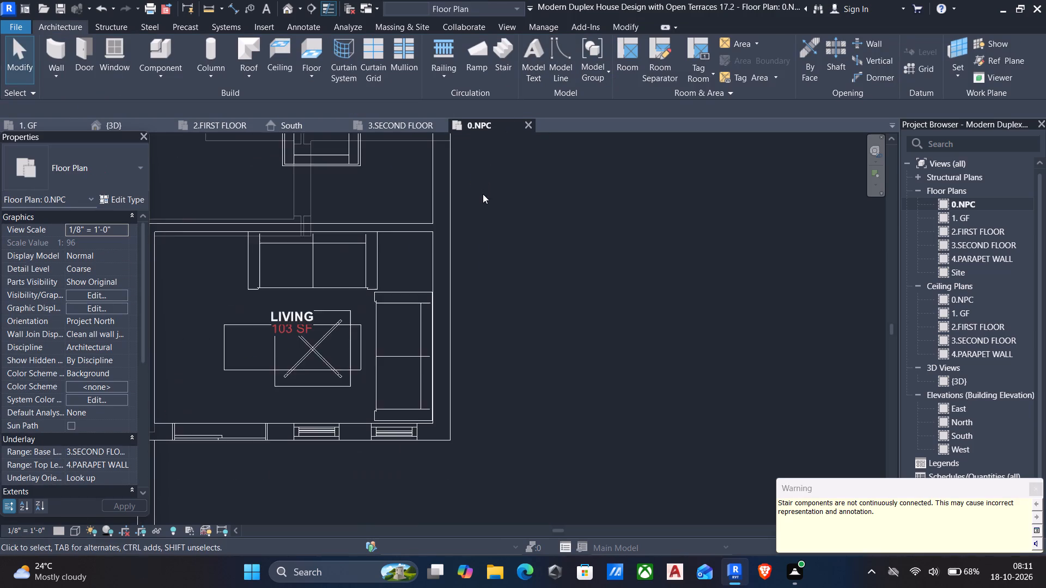
pyautogui.scroll(-5, 484, 208)
pyautogui.moveTo(467, 235); pyautogui.dragTo(427, 350, button='middle')
pyautogui.scroll(1, 427, 350)
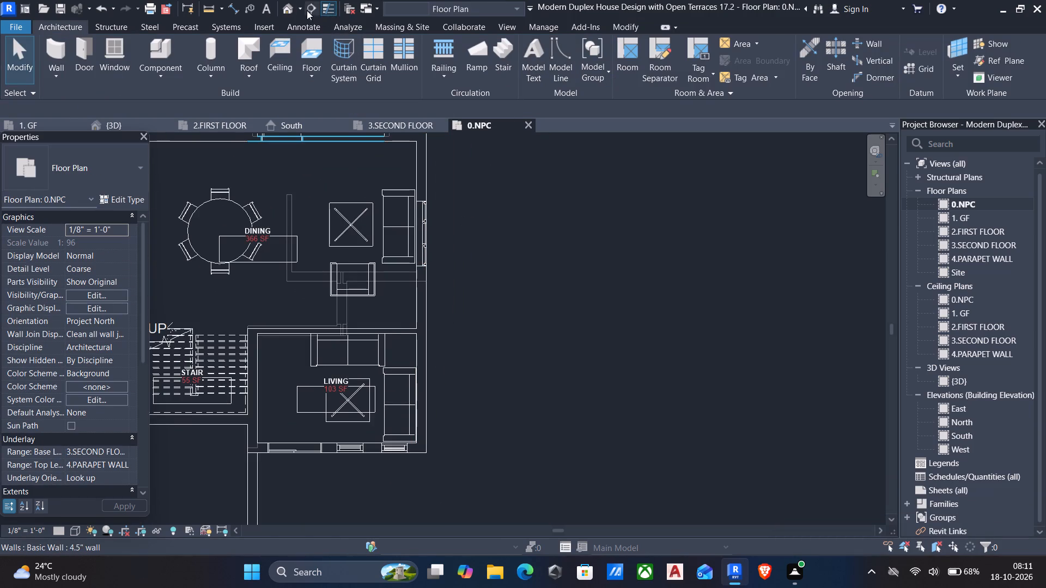
pyautogui.click(291, 10)
pyautogui.scroll(-7, 445, 232)
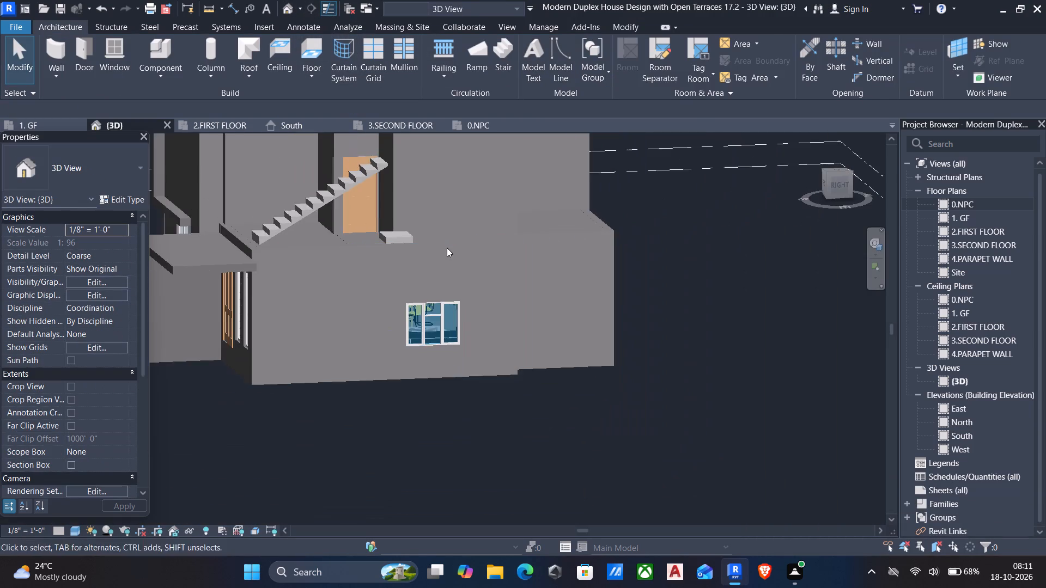
pyautogui.scroll(-2, 363, 207)
pyautogui.keyDown('shift'); pyautogui.moveTo(368, 211); pyautogui.dragTo(487, 228, button='middle'); pyautogui.keyUp('shift')
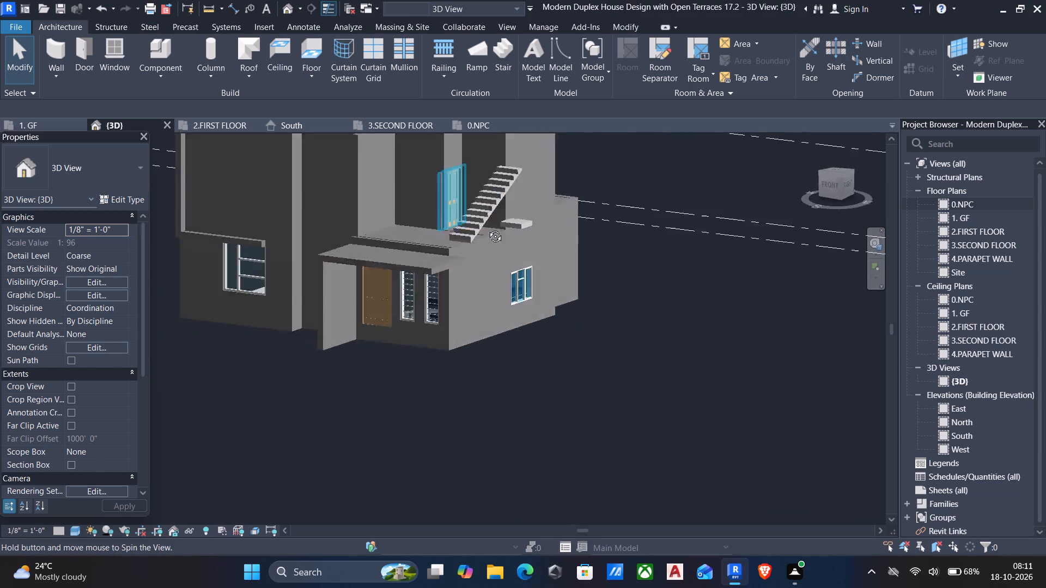
pyautogui.keyDown('shift'); pyautogui.moveTo(487, 228); pyautogui.dragTo(482, 317, button='middle'); pyautogui.keyUp('shift')
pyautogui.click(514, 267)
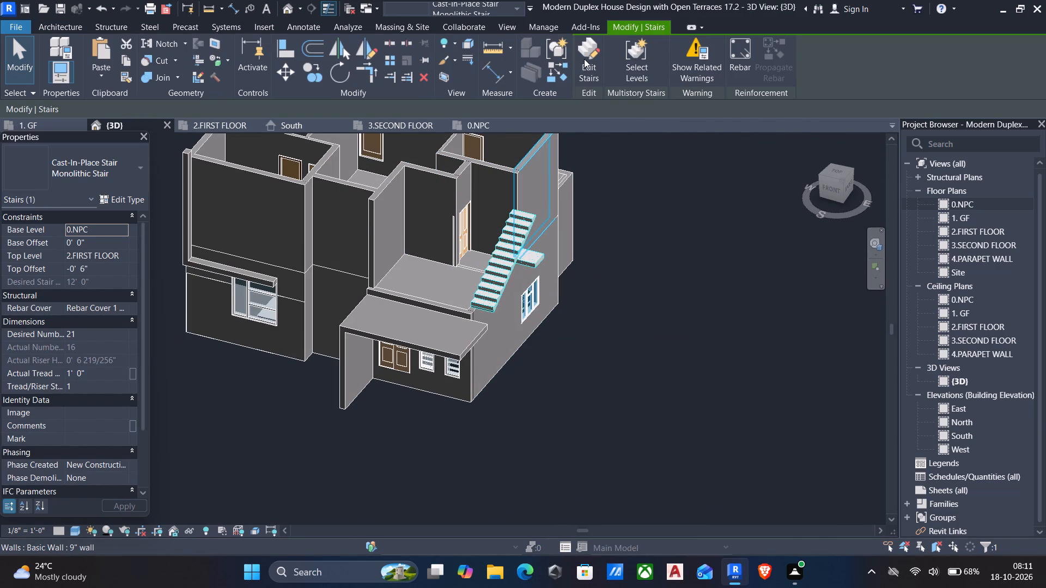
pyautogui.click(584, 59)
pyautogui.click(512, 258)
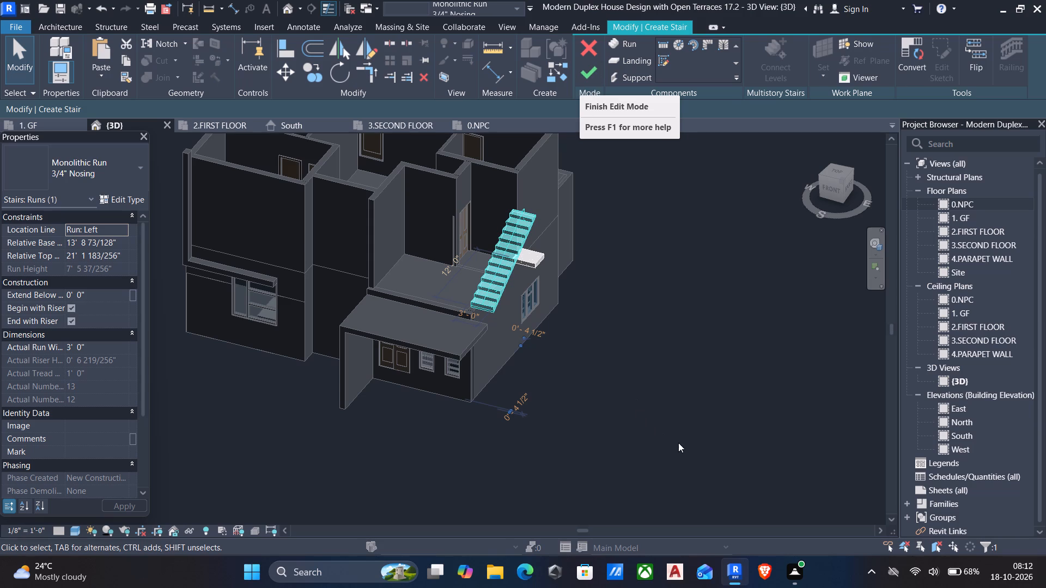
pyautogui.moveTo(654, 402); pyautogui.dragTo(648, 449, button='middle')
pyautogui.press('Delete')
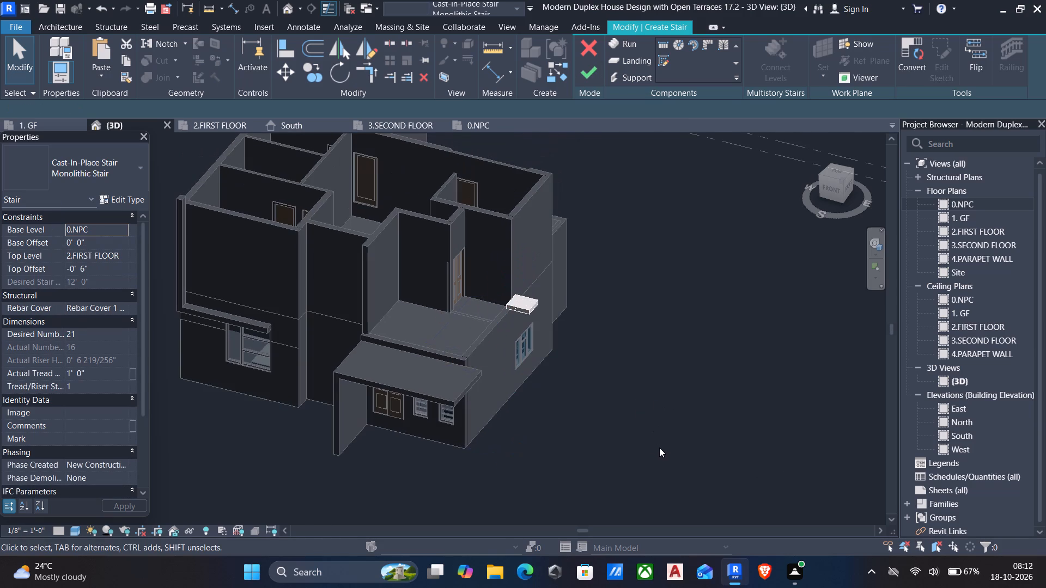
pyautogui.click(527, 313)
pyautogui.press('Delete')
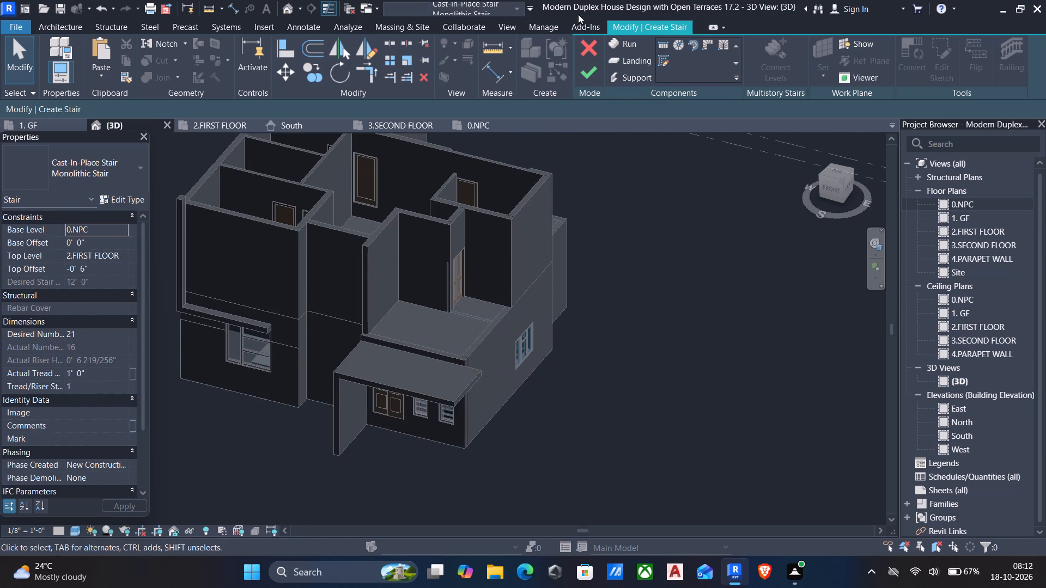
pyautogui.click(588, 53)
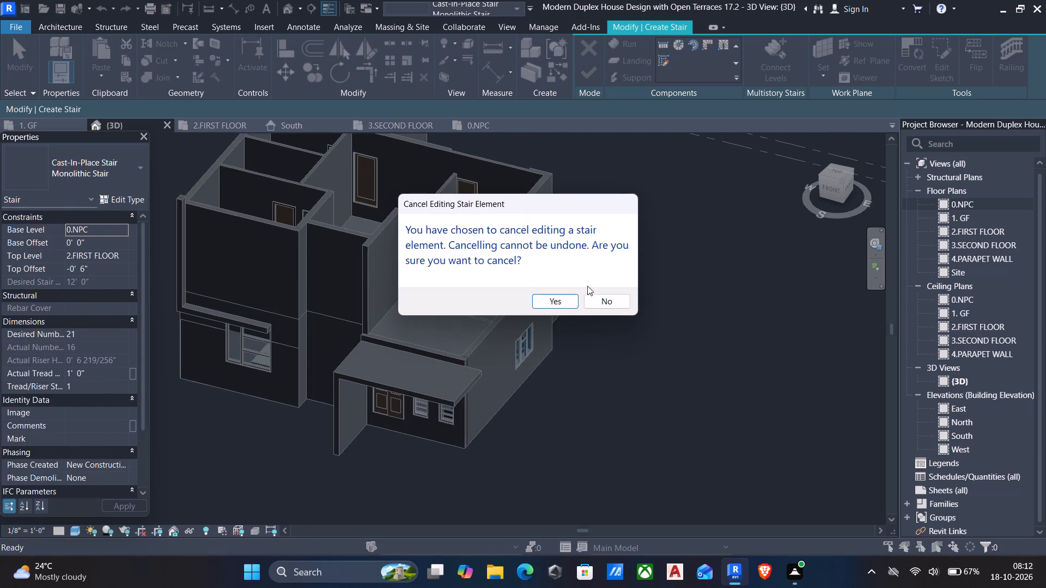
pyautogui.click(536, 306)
# Delete the entire external stair, including its run and landing, from the east wall in the 3D view.
pyautogui.moveTo(585, 321); pyautogui.dragTo(603, 343, button='middle')
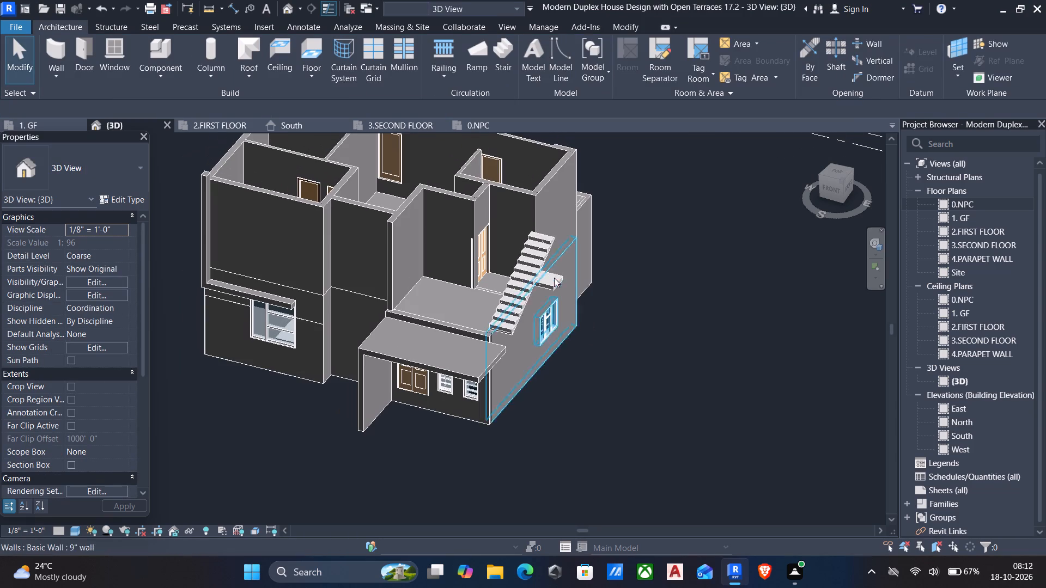
pyautogui.click(538, 266)
pyautogui.press('Delete')
pyautogui.moveTo(574, 320); pyautogui.dragTo(579, 321, button='middle')
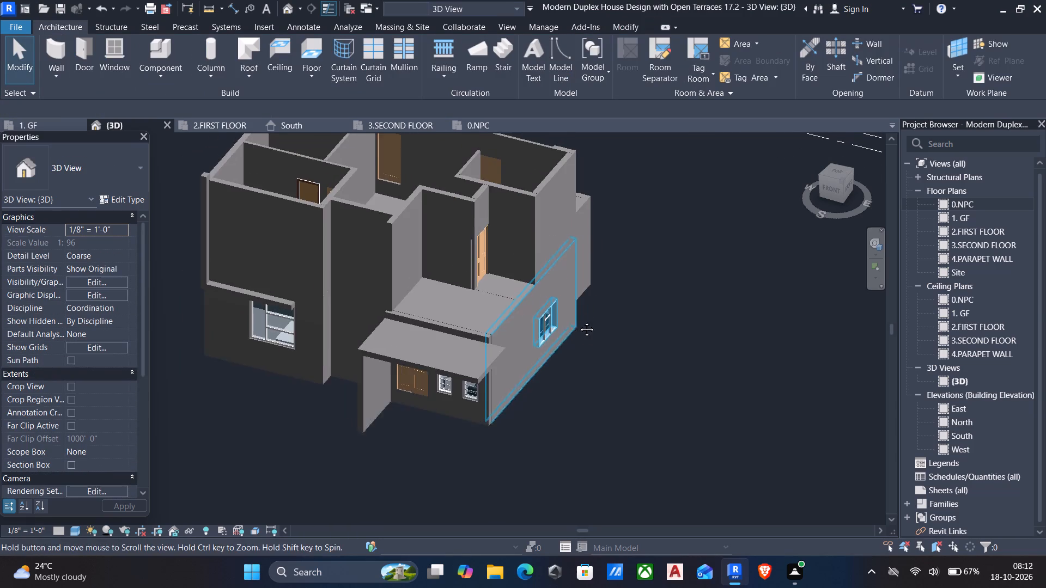
# On 2.FIRST FLOOR, draw 4.5" walls along the open terrace's south edge, 12'-3" long, and about 8'-0" north along its east edge, flipped inward.
pyautogui.moveTo(579, 321); pyautogui.dragTo(640, 336, button='middle')
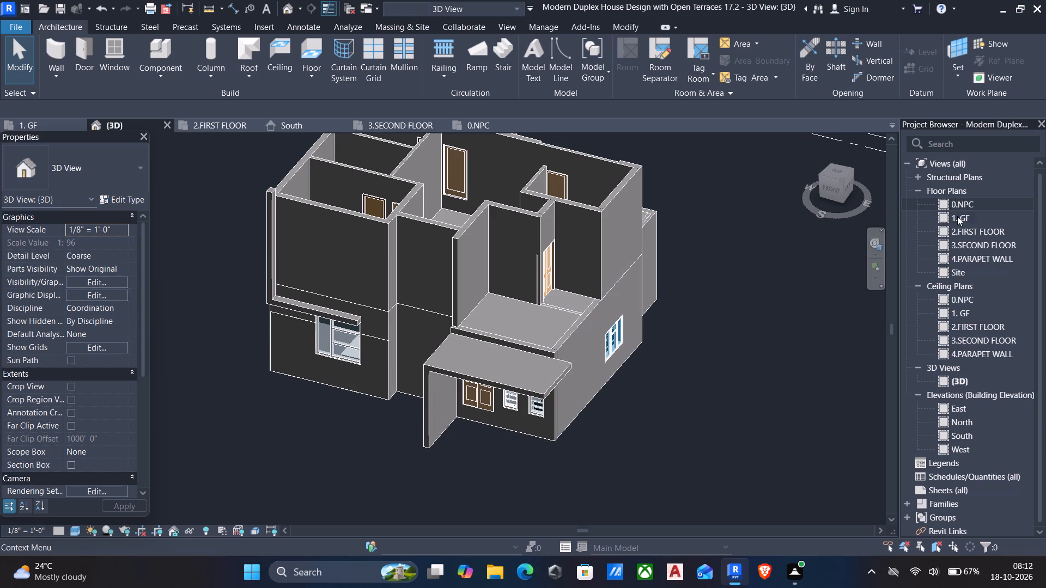
pyautogui.doubleClick(968, 228)
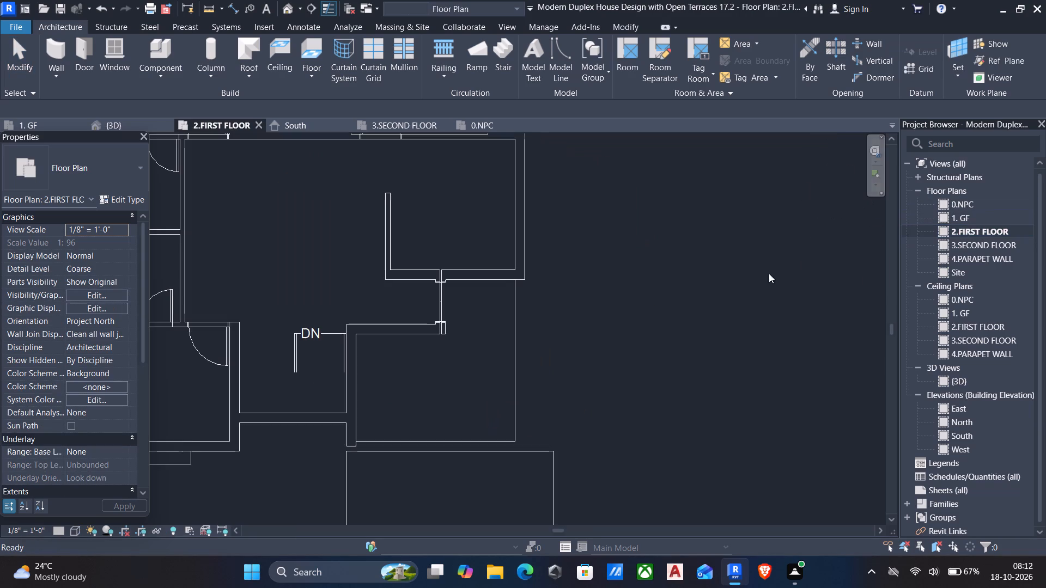
pyautogui.moveTo(402, 351); pyautogui.dragTo(490, 279, button='middle')
pyautogui.scroll(-3, 490, 279)
pyautogui.write('wa')
pyautogui.click(114, 174)
pyautogui.scroll(5, 98, 259)
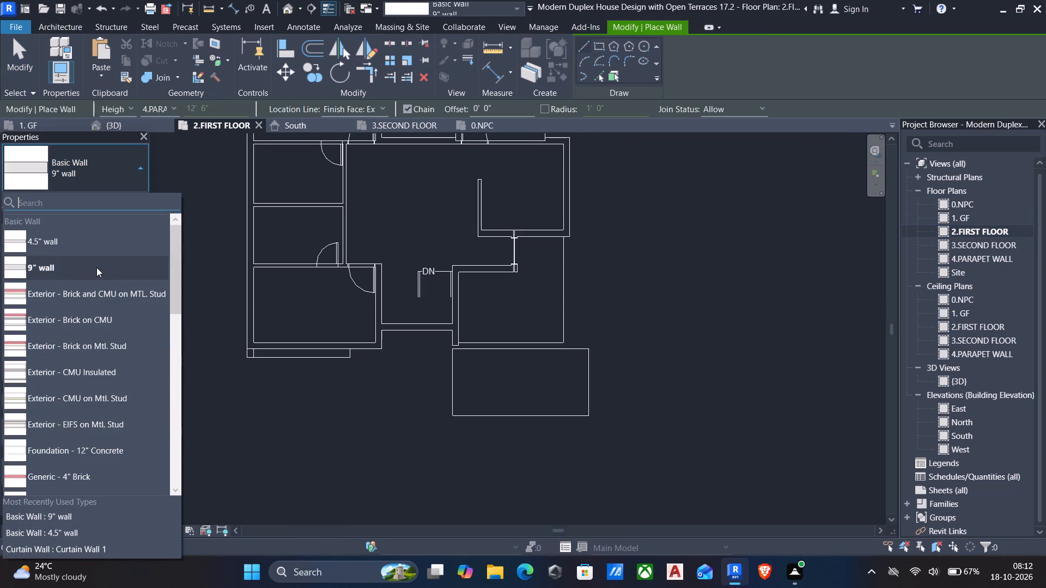
pyautogui.click(69, 240)
pyautogui.scroll(2, 479, 313)
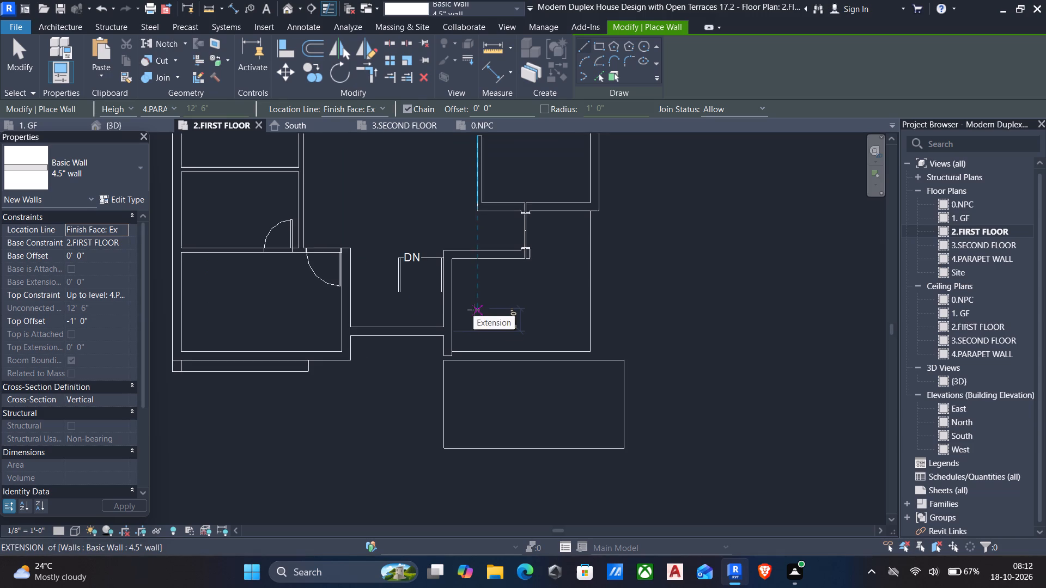
pyautogui.scroll(4, 473, 310)
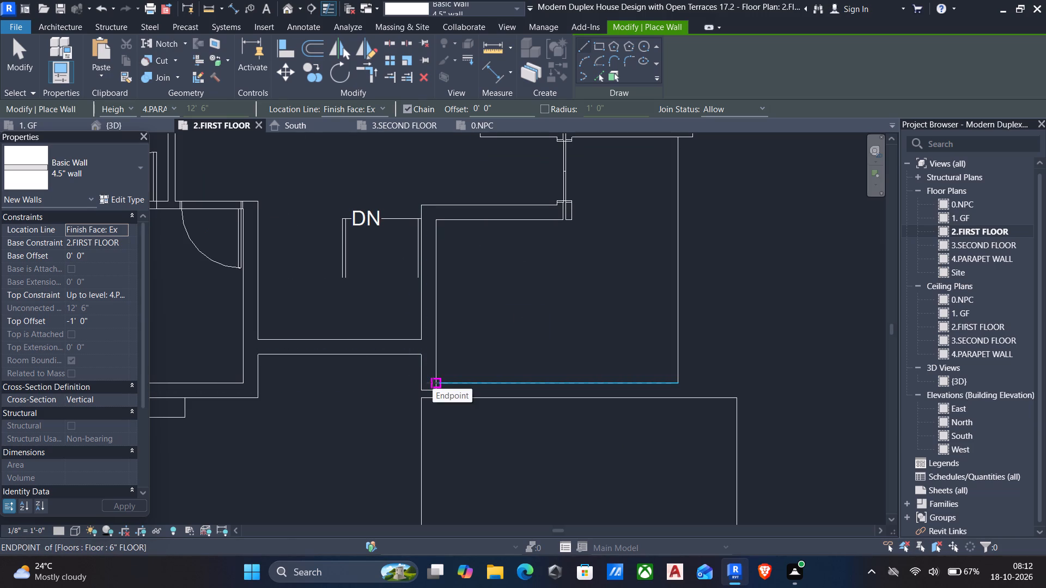
pyautogui.click(433, 383)
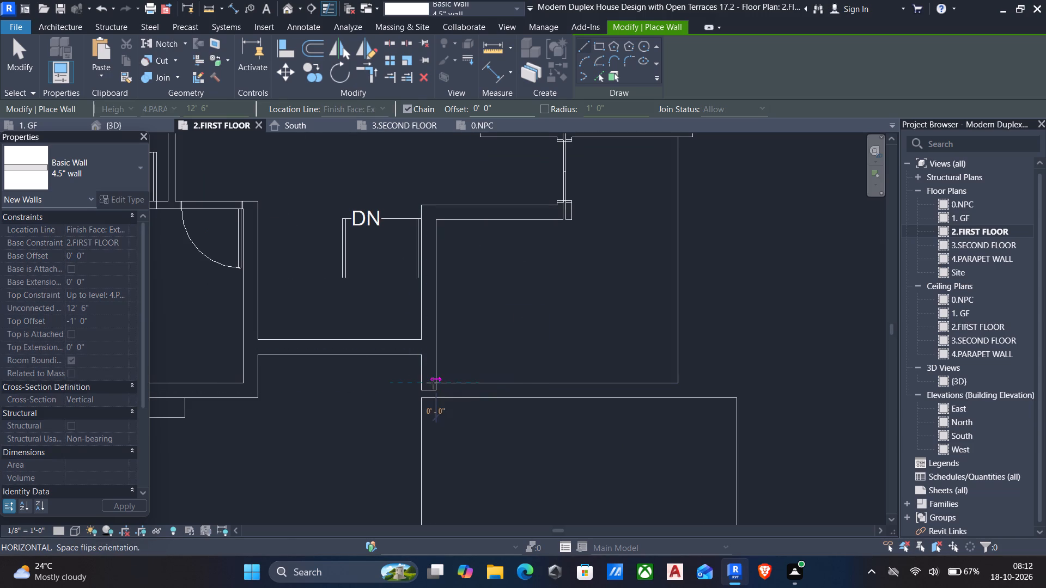
pyautogui.click(676, 375)
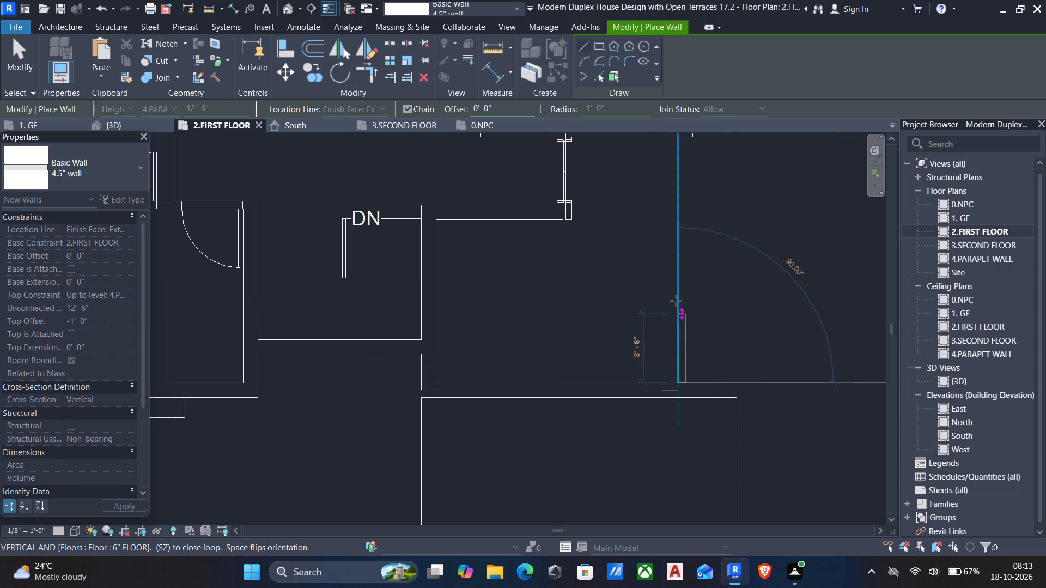
pyautogui.press('space')
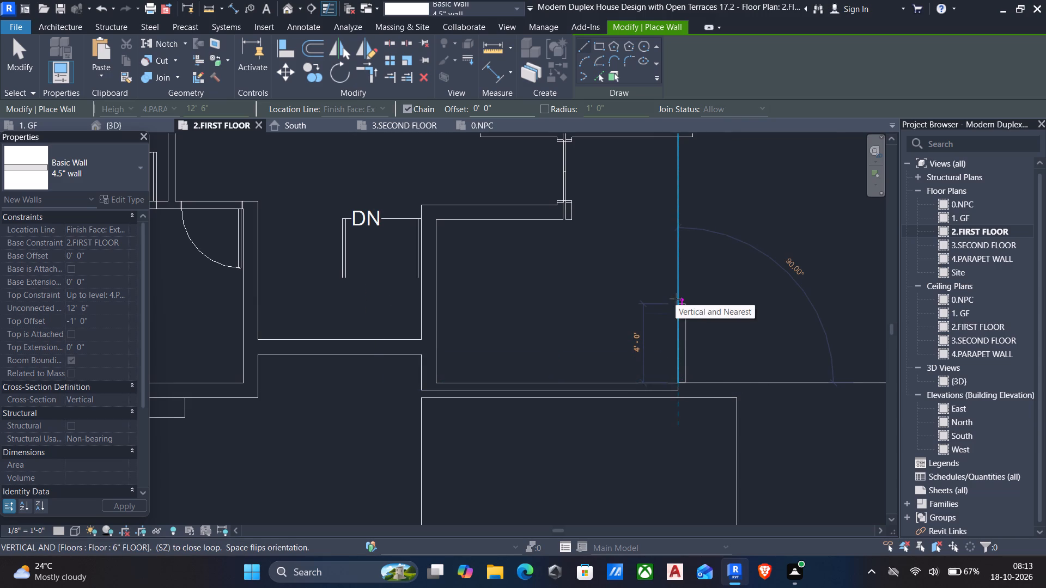
pyautogui.click(678, 222)
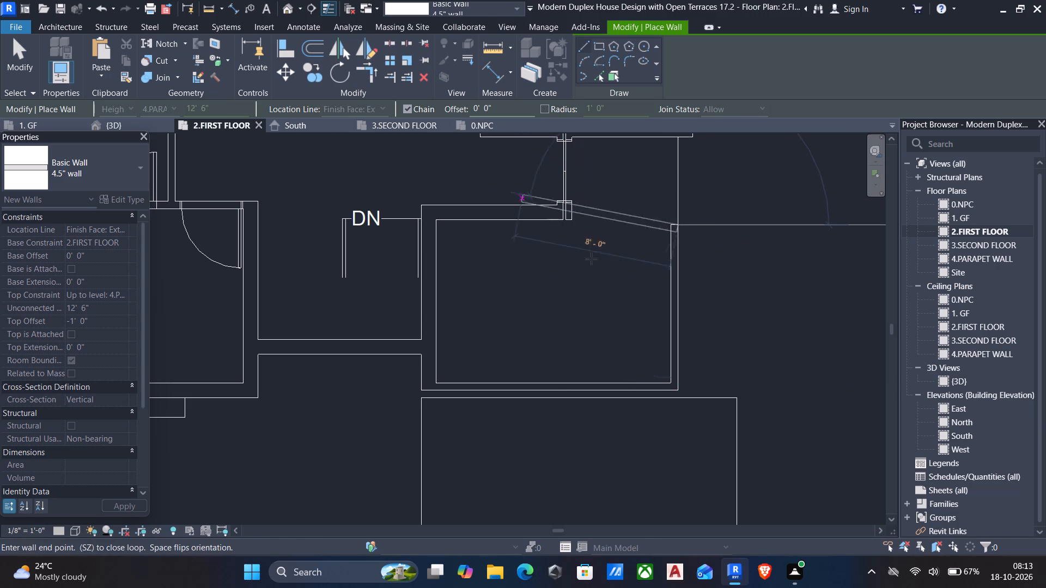
pyautogui.press('Escape')
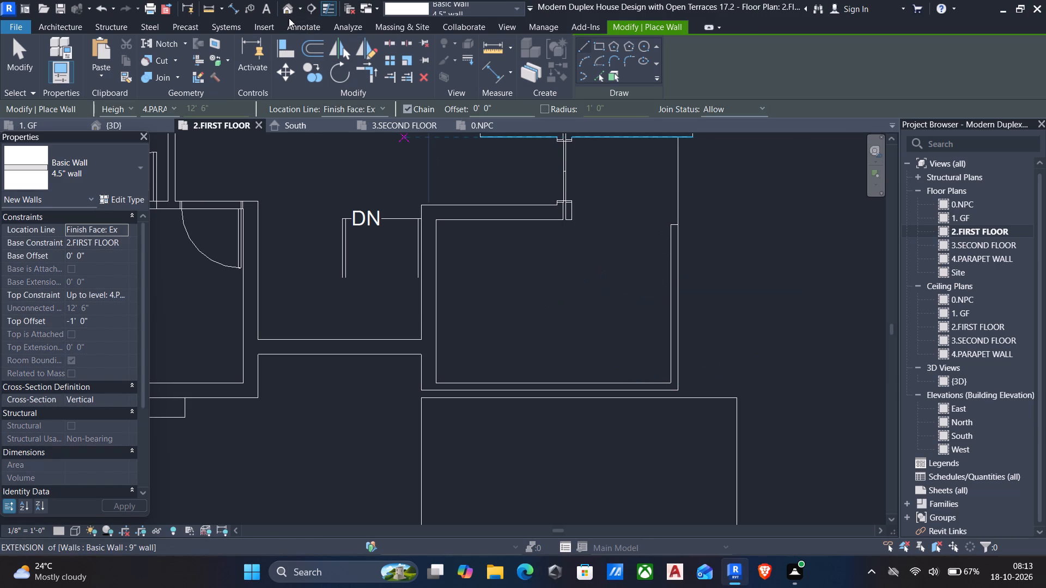
pyautogui.click(288, 9)
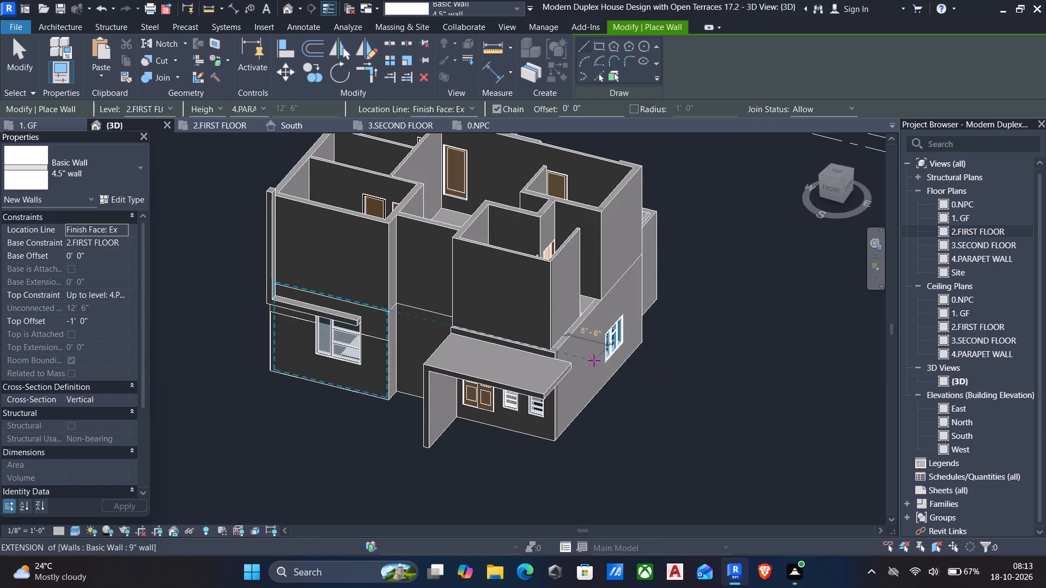
pyautogui.press('Escape')
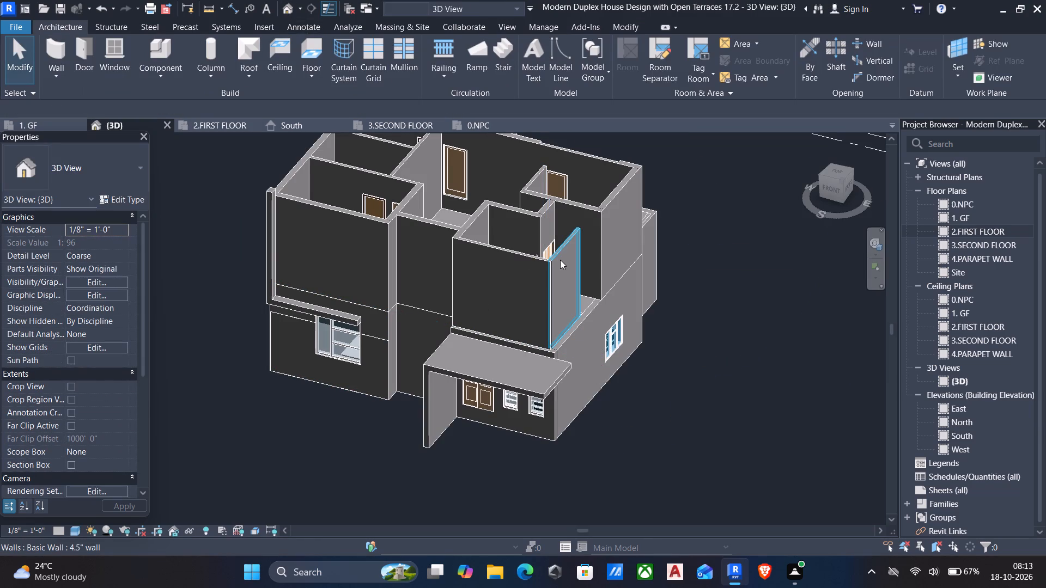
# Select the two new terrace walls in the 3D view and set their top offset to -7'-0".
pyautogui.click(560, 260)
pyautogui.keyDown('shift'); pyautogui.click(528, 259); pyautogui.keyUp('shift')
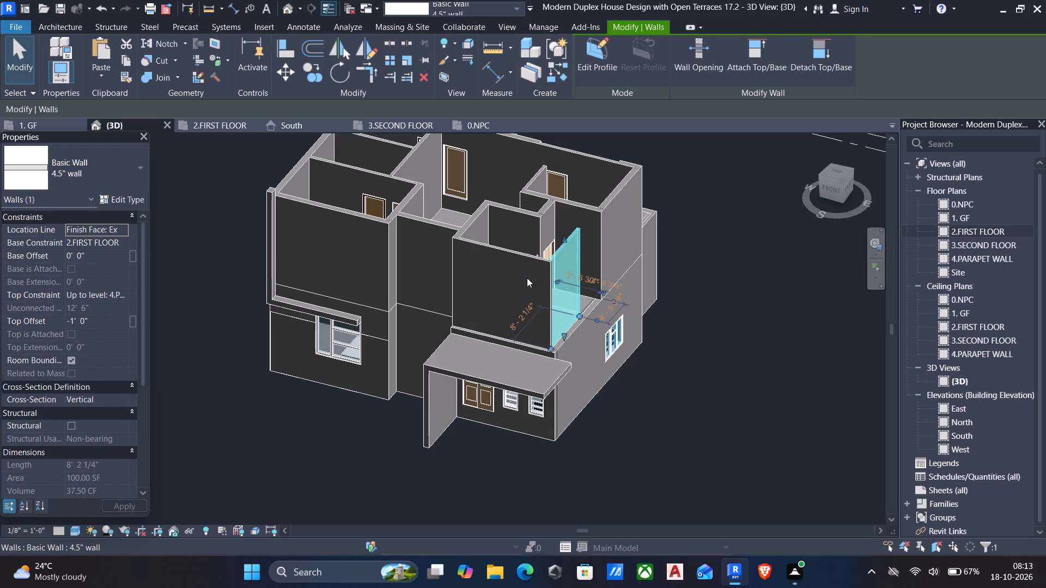
pyautogui.keyDown('shift'); pyautogui.click(521, 250); pyautogui.keyUp('shift')
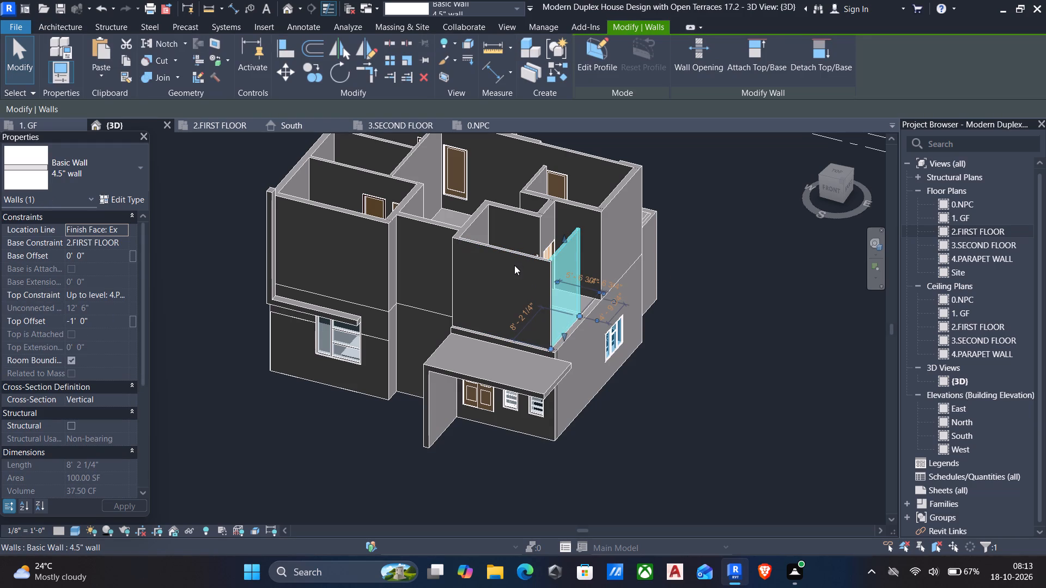
pyautogui.keyDown('ctrl'); pyautogui.click(508, 256); pyautogui.keyUp('ctrl')
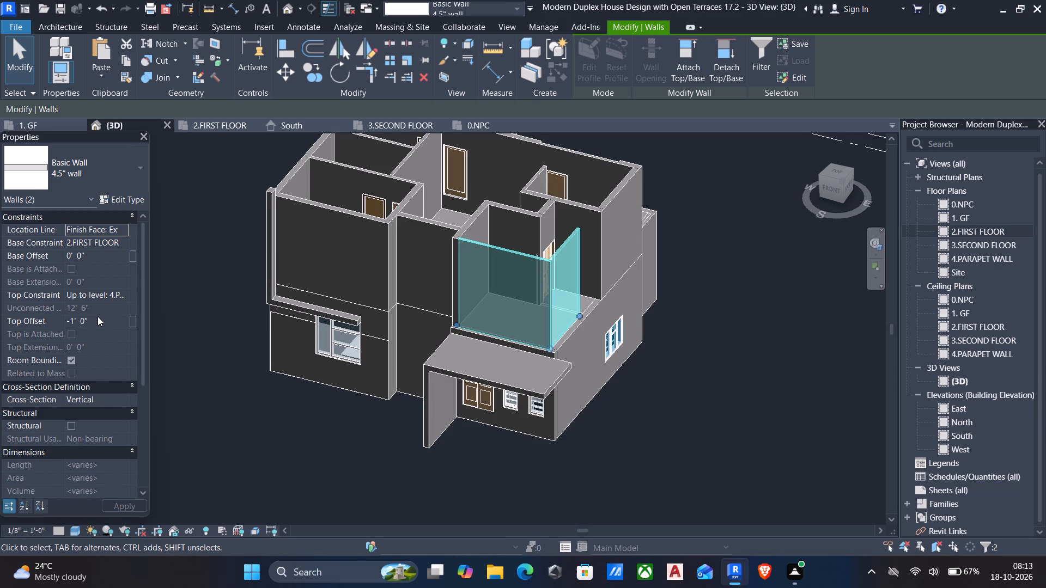
pyautogui.click(112, 322)
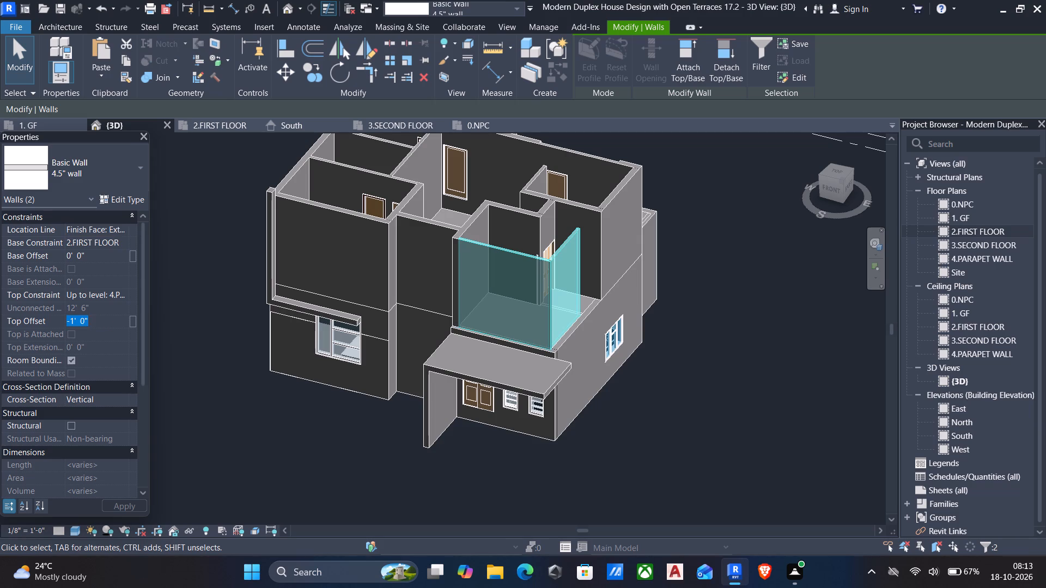
pyautogui.press('-')
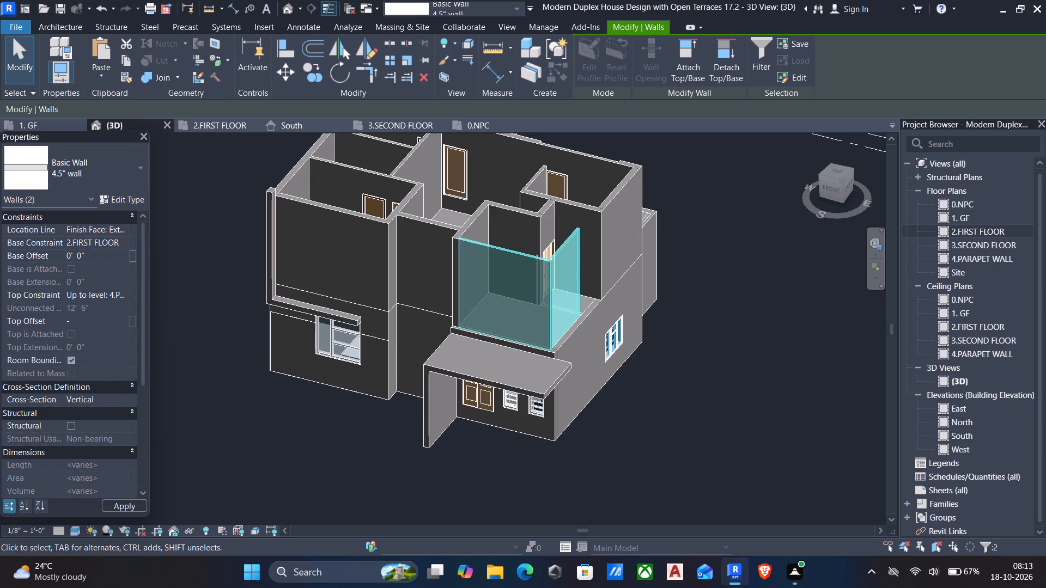
pyautogui.press('7')
pyautogui.press("'")
pyautogui.scroll(2, 516, 322)
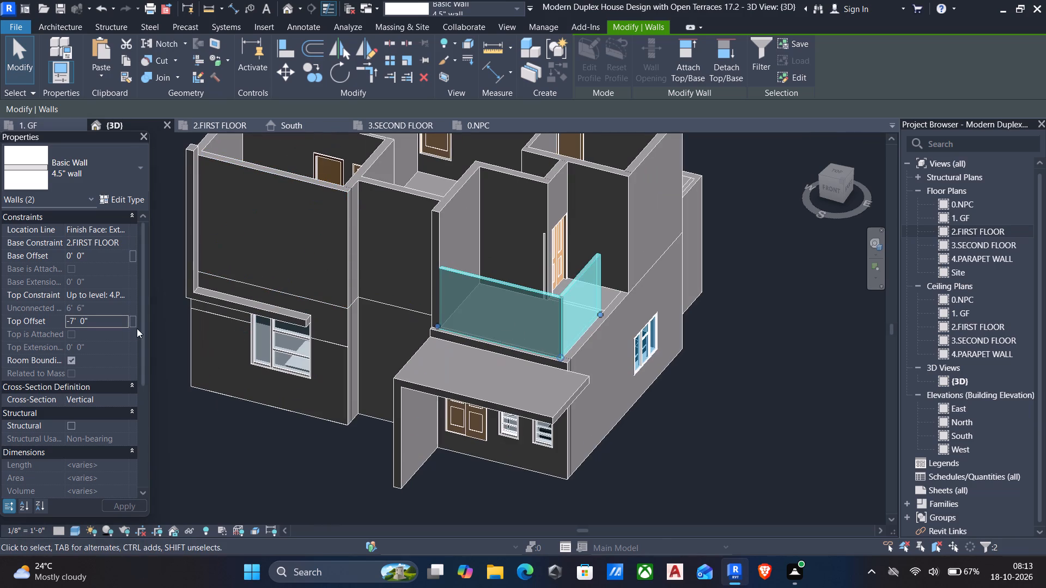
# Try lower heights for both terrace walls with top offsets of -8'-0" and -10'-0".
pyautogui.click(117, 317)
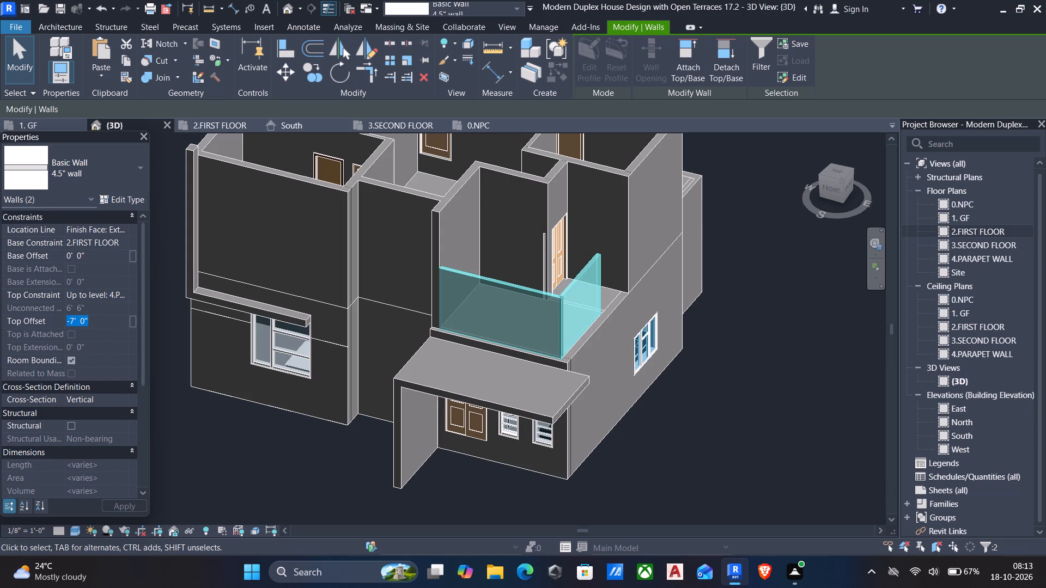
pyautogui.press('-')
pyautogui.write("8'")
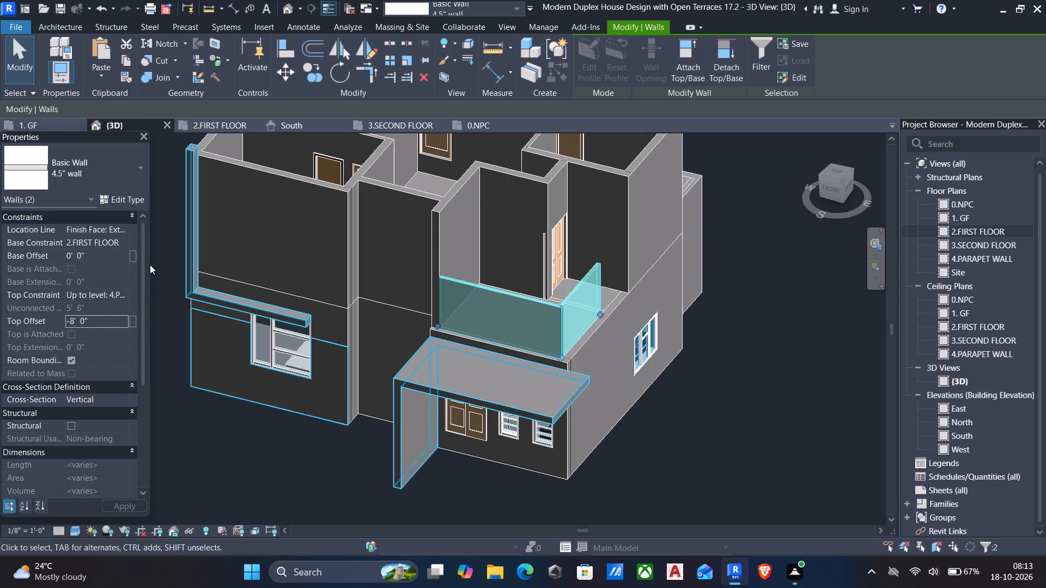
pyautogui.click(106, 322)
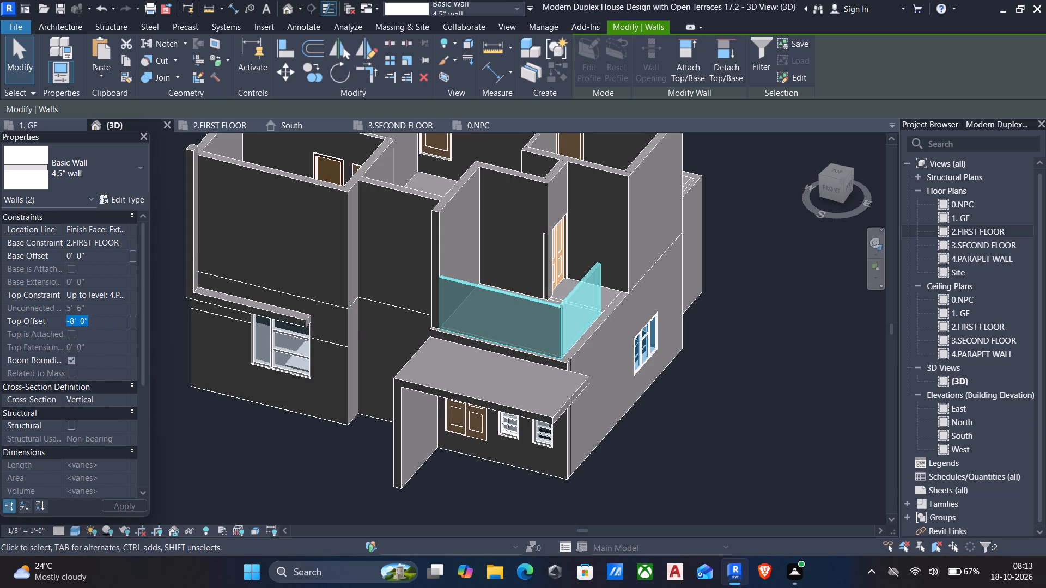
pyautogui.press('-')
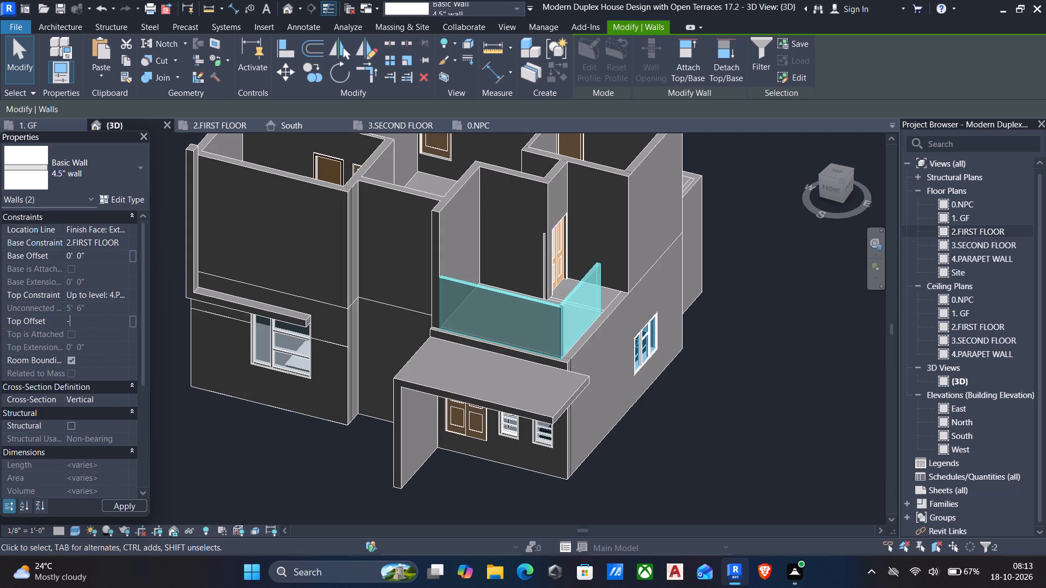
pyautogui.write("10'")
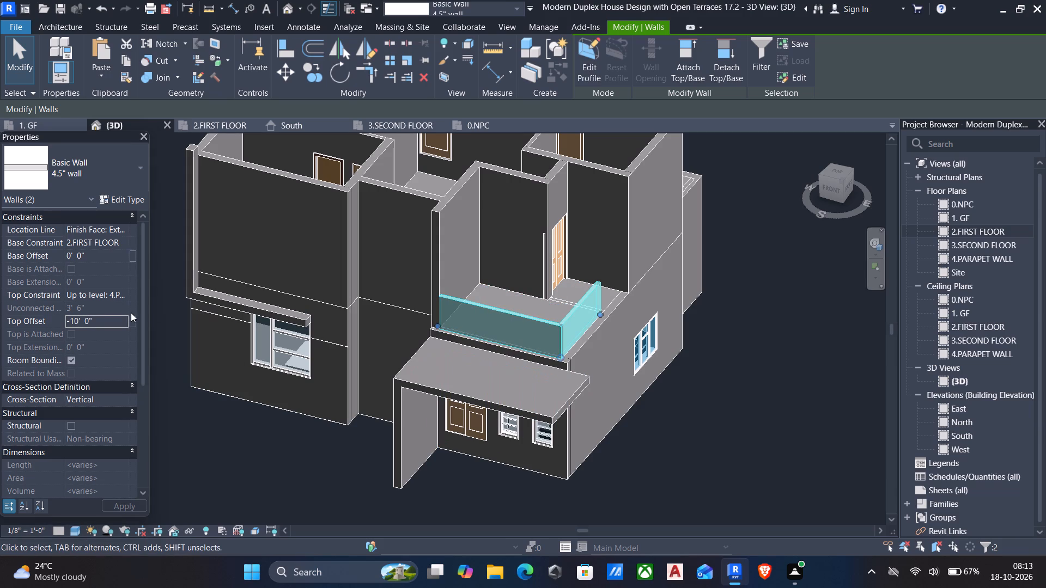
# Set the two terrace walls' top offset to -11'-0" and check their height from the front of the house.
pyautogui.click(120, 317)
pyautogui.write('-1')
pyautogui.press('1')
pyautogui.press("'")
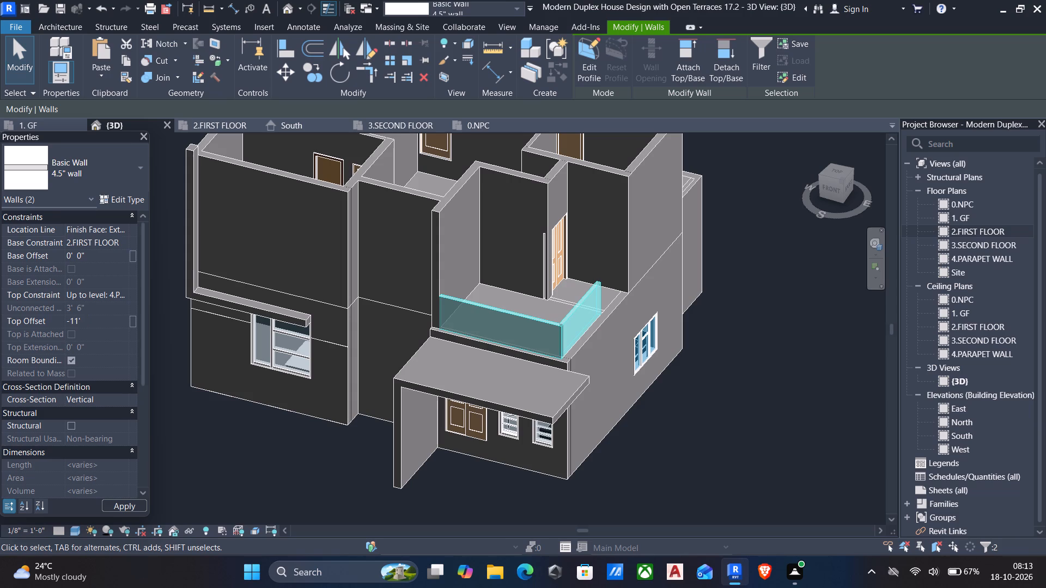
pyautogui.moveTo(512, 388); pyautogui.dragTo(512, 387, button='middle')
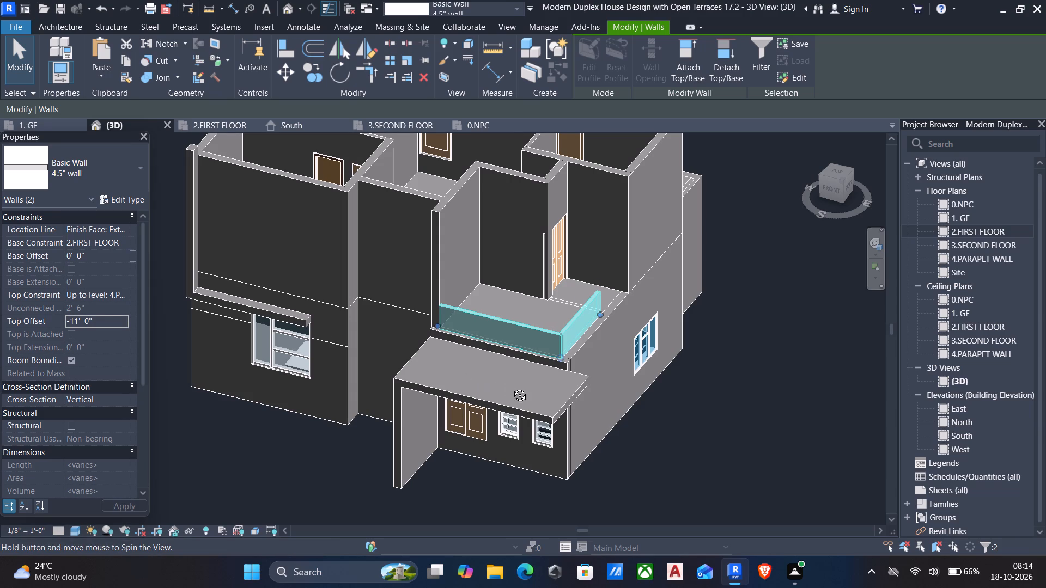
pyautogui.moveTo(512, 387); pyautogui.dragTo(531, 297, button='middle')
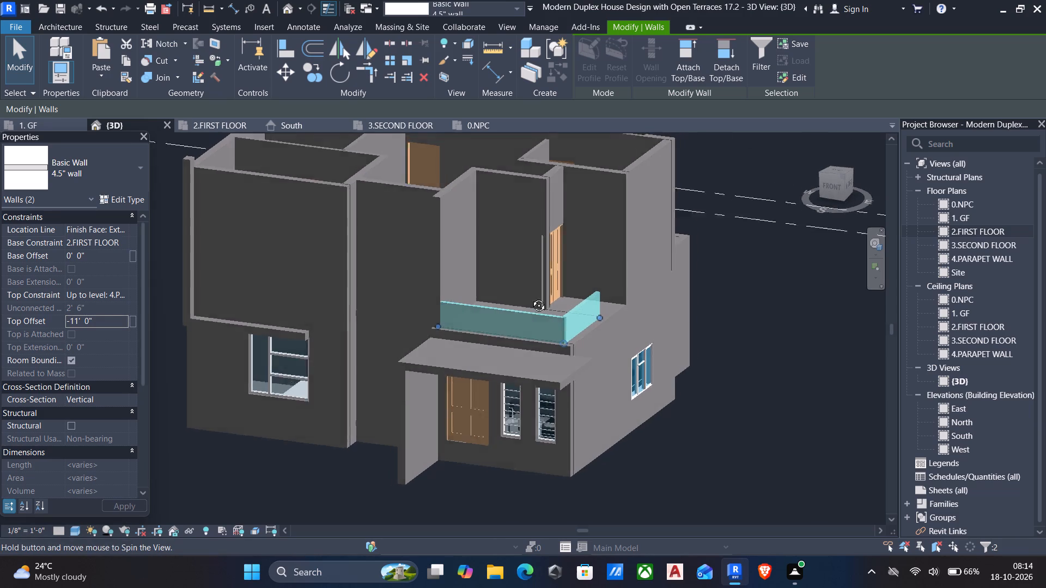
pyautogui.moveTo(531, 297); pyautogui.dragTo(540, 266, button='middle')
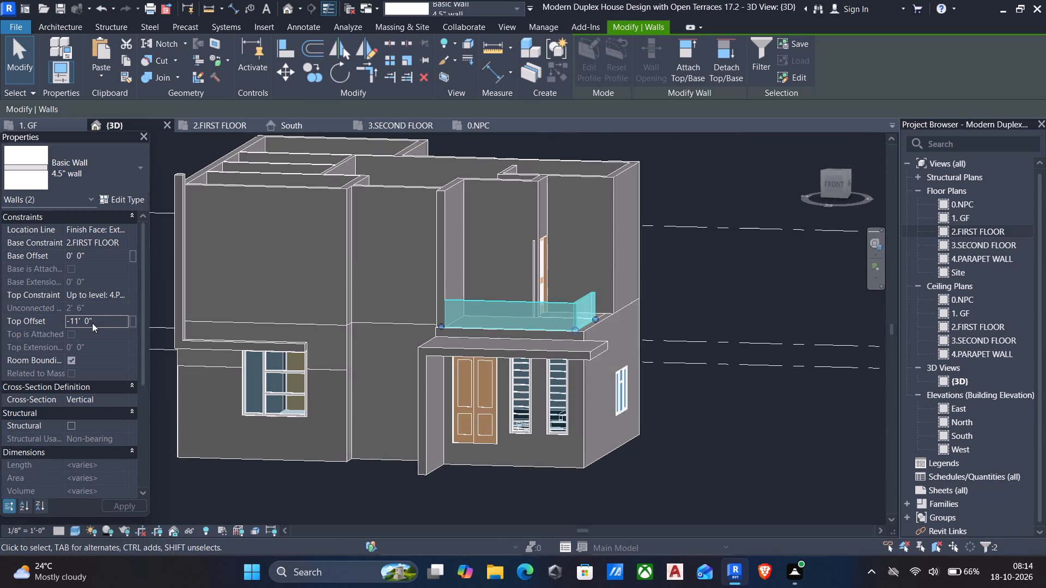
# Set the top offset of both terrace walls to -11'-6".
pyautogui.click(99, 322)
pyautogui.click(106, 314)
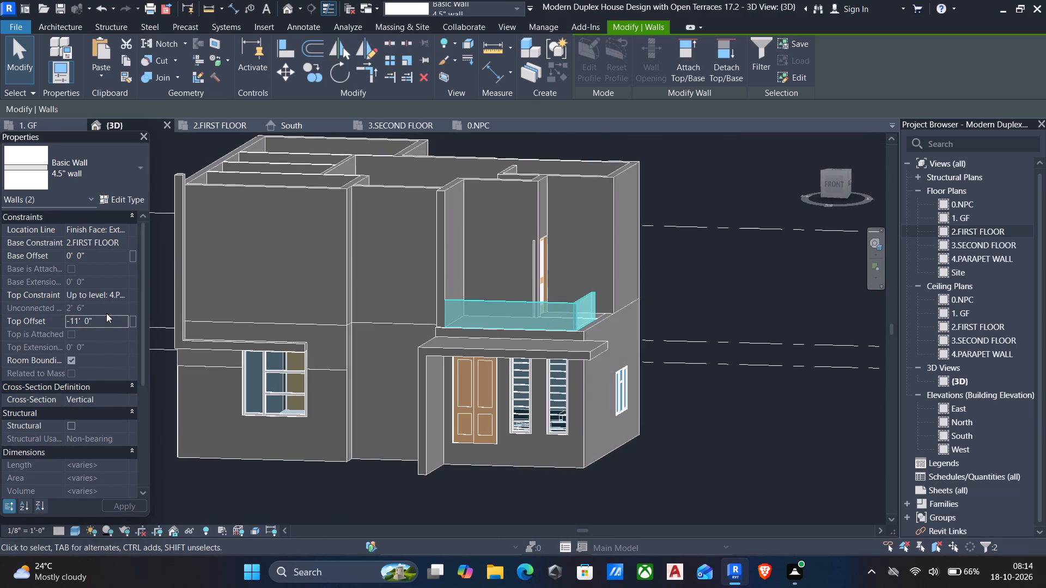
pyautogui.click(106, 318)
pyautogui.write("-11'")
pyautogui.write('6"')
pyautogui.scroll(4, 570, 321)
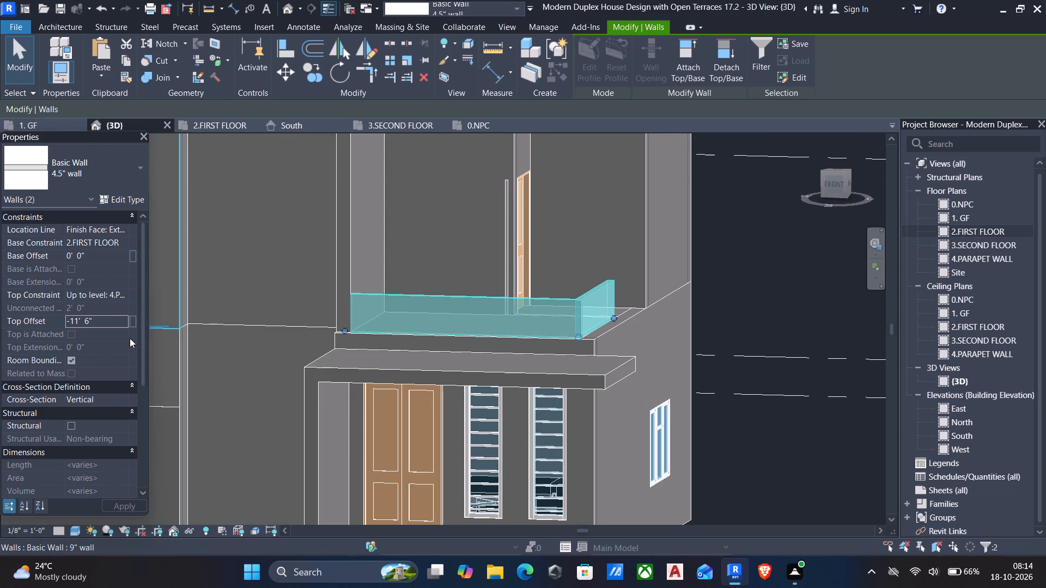
# Set the top offset of both terrace walls to -12'-0" and check the low parapet above the entrance canopy.
pyautogui.click(117, 324)
pyautogui.write('-1')
pyautogui.press('2')
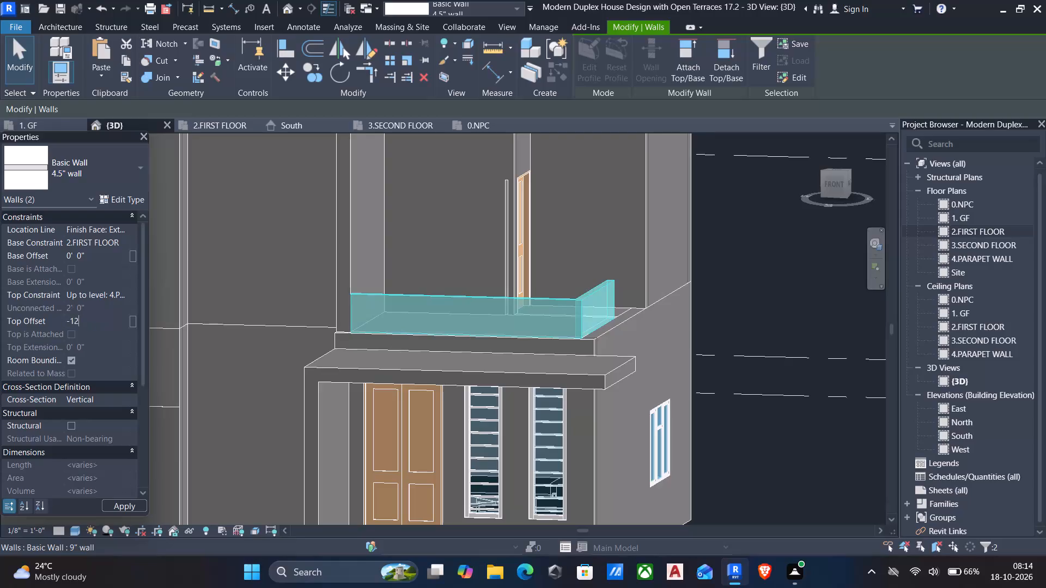
pyautogui.press("'")
pyautogui.moveTo(444, 347); pyautogui.dragTo(445, 345, button='middle')
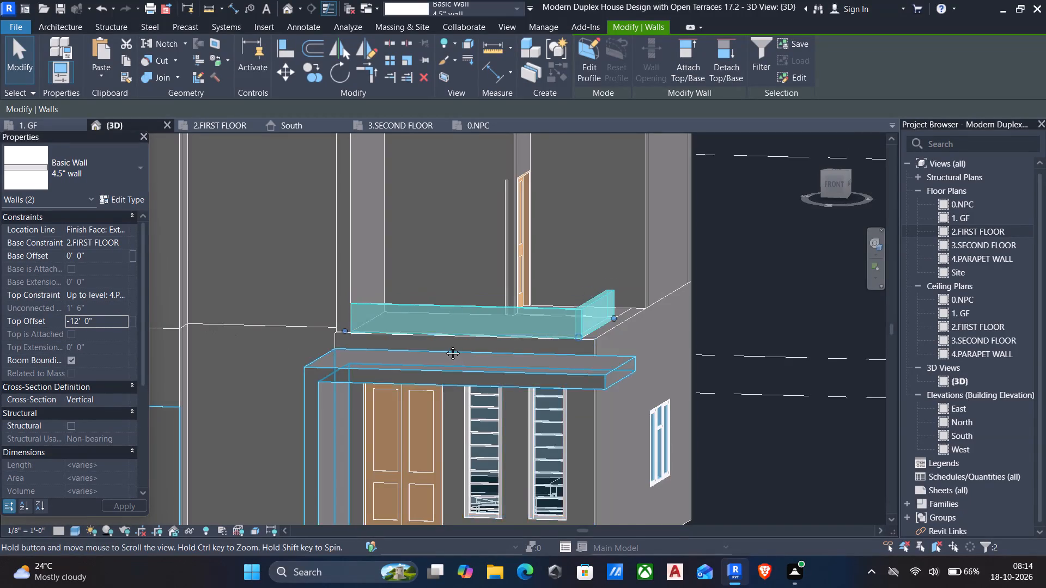
pyautogui.moveTo(445, 345); pyautogui.dragTo(448, 304, button='middle')
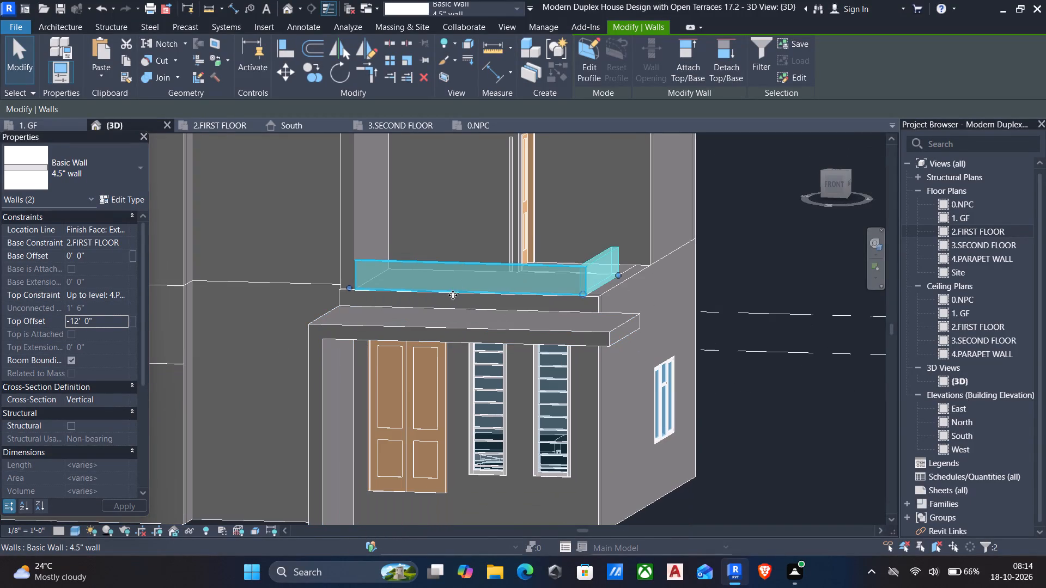
# In the first-floor plan, nudge the terrace's front 4.5" parapet wall outward until its outer face meets the entrance canopy's edge.
pyautogui.press('Escape')
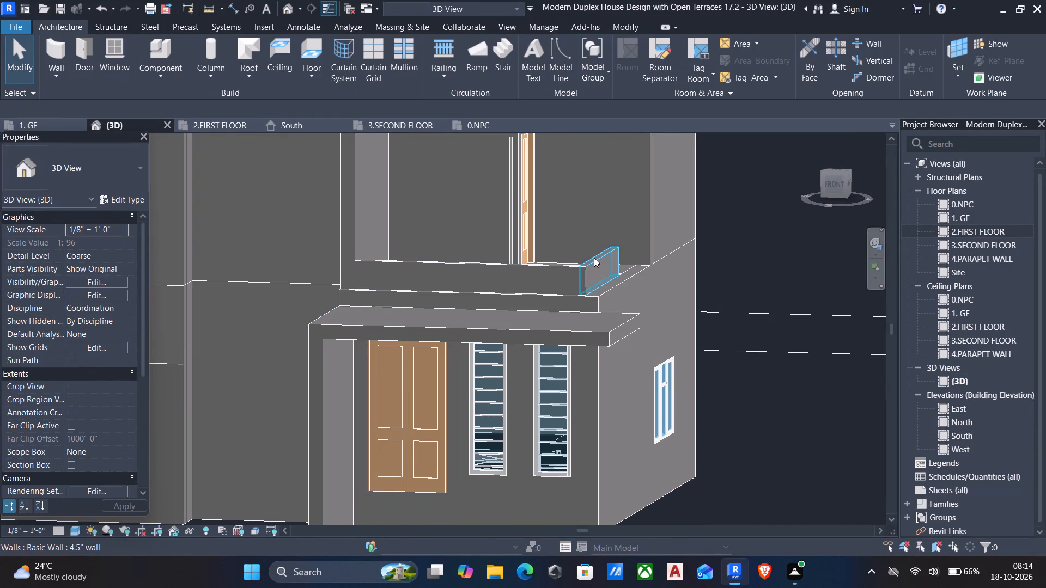
pyautogui.scroll(-3, 573, 330)
pyautogui.keyDown('shift'); pyautogui.moveTo(568, 335); pyautogui.dragTo(387, 390, button='middle'); pyautogui.keyUp('shift')
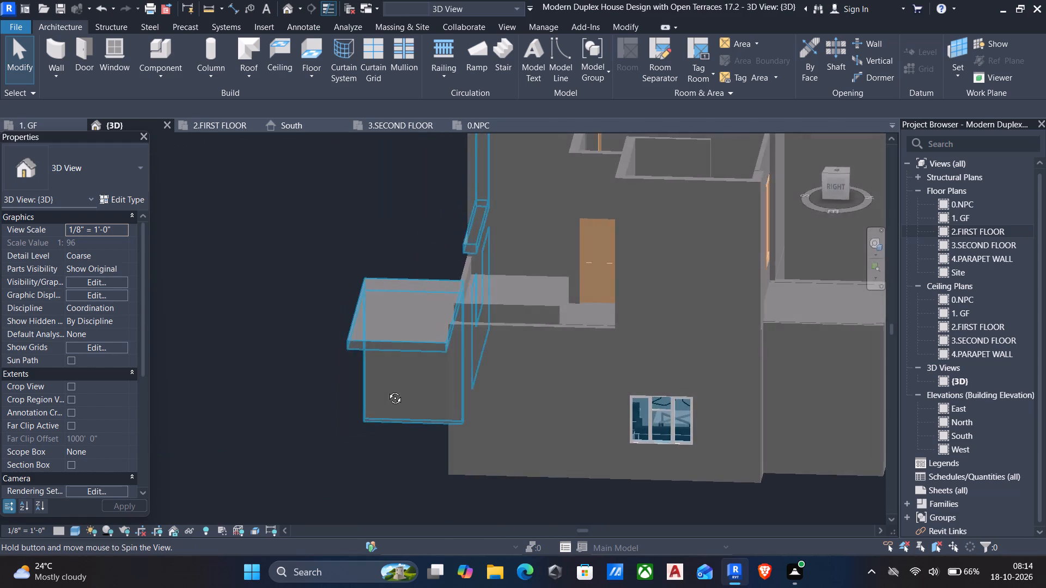
pyautogui.keyDown('shift'); pyautogui.moveTo(387, 390); pyautogui.dragTo(397, 482, button='middle'); pyautogui.keyUp('shift')
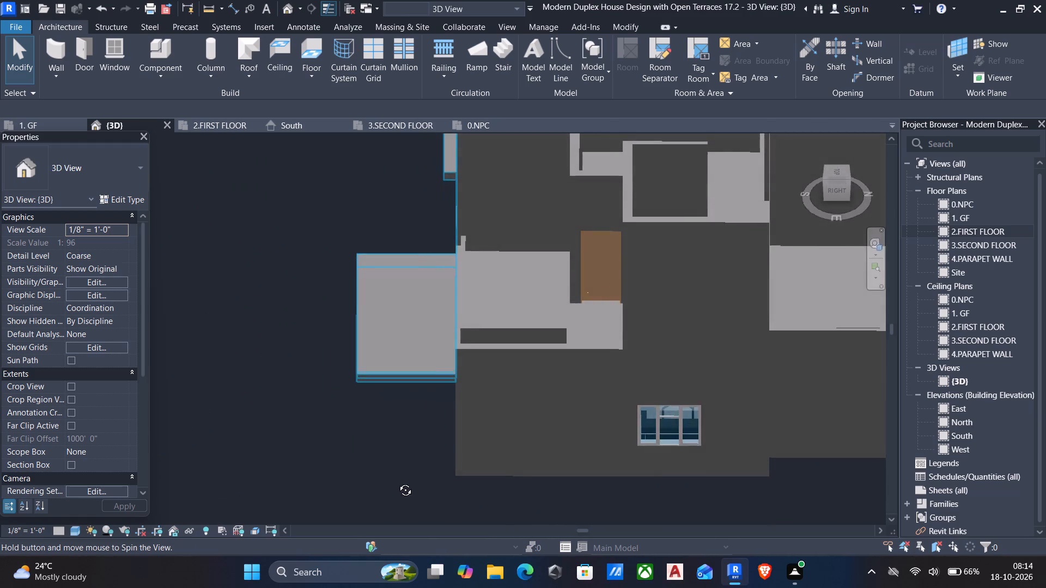
pyautogui.keyDown('shift'); pyautogui.moveTo(397, 482); pyautogui.dragTo(496, 492, button='middle'); pyautogui.keyUp('shift')
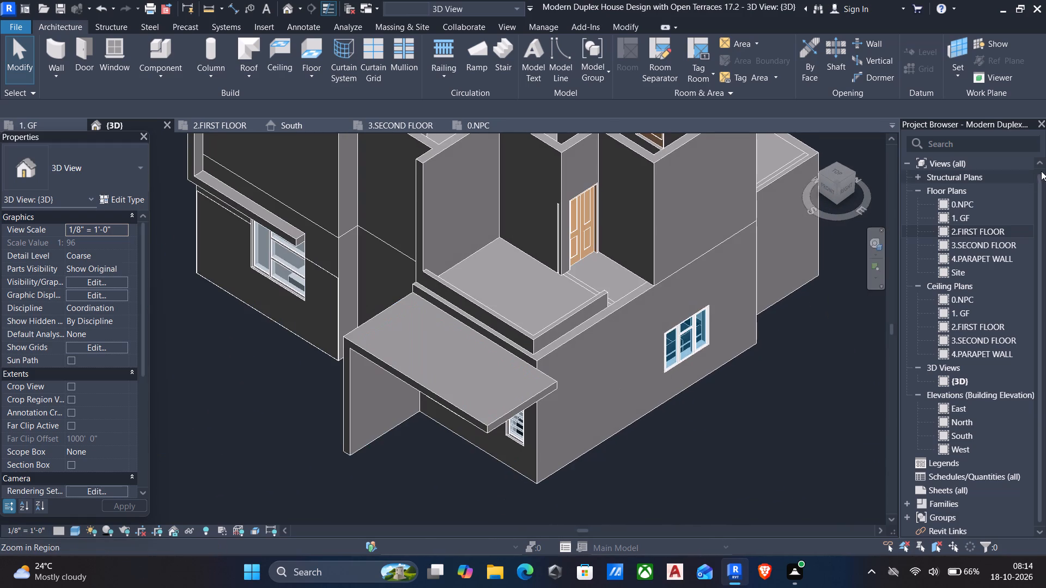
pyautogui.doubleClick(963, 228)
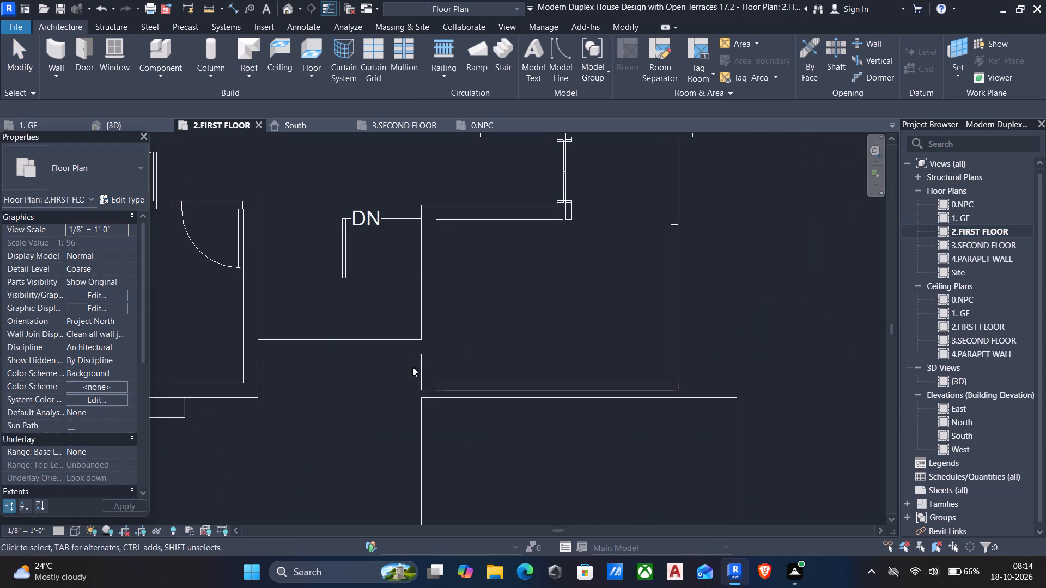
pyautogui.moveTo(366, 388); pyautogui.dragTo(403, 334, button='middle')
pyautogui.click(504, 329)
pyautogui.scroll(2, 500, 354)
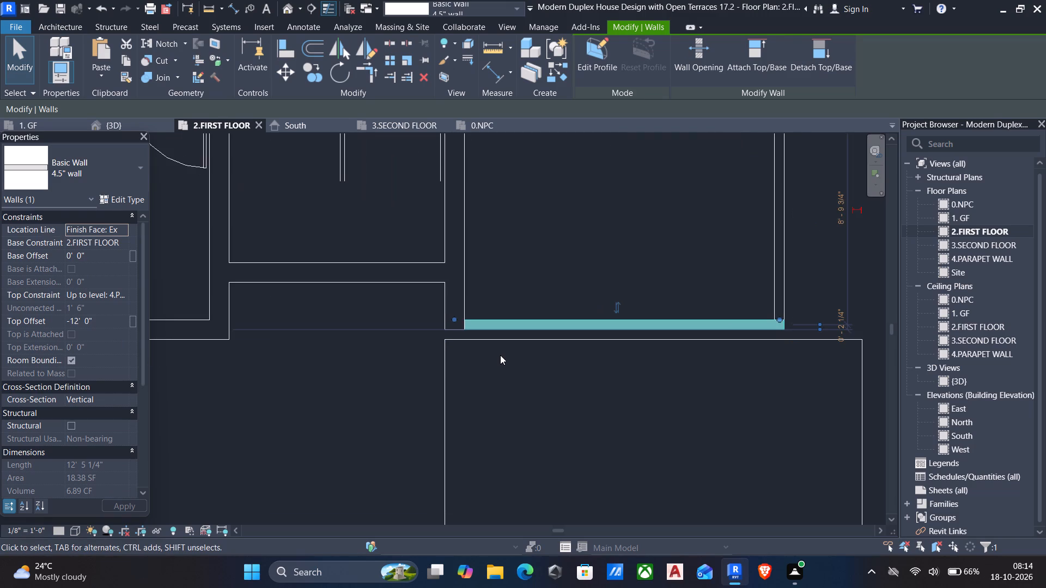
pyautogui.press('Down')
pyautogui.press('Down')
pyautogui.press('Down')
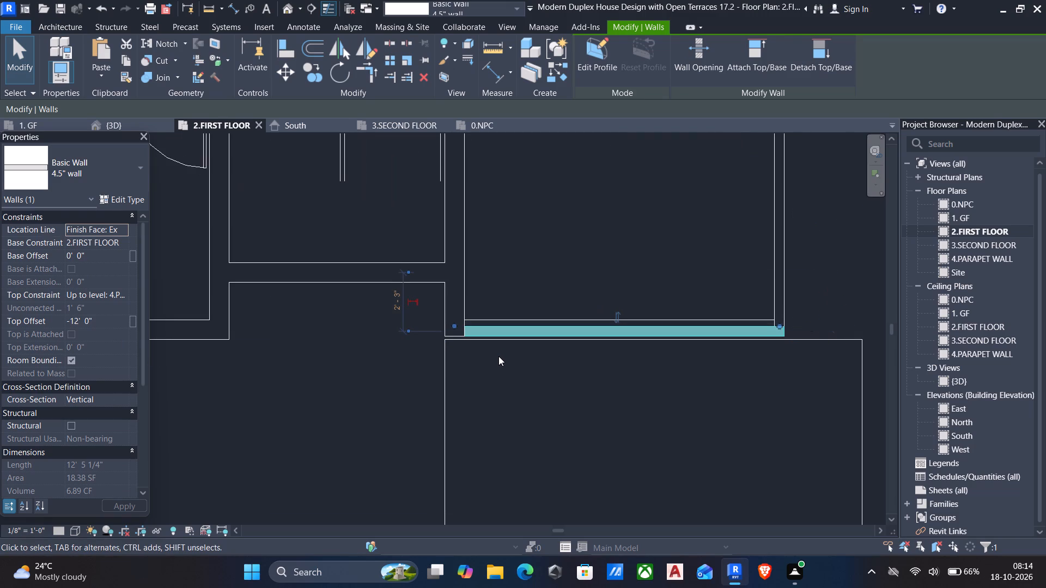
pyautogui.press('Down')
pyautogui.press('Down')
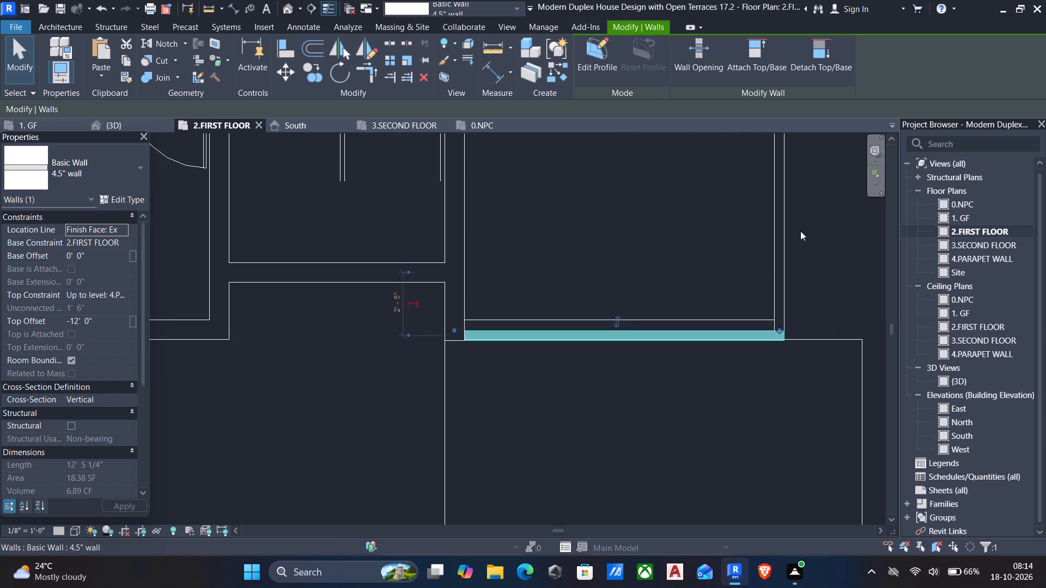
pyautogui.press('Escape')
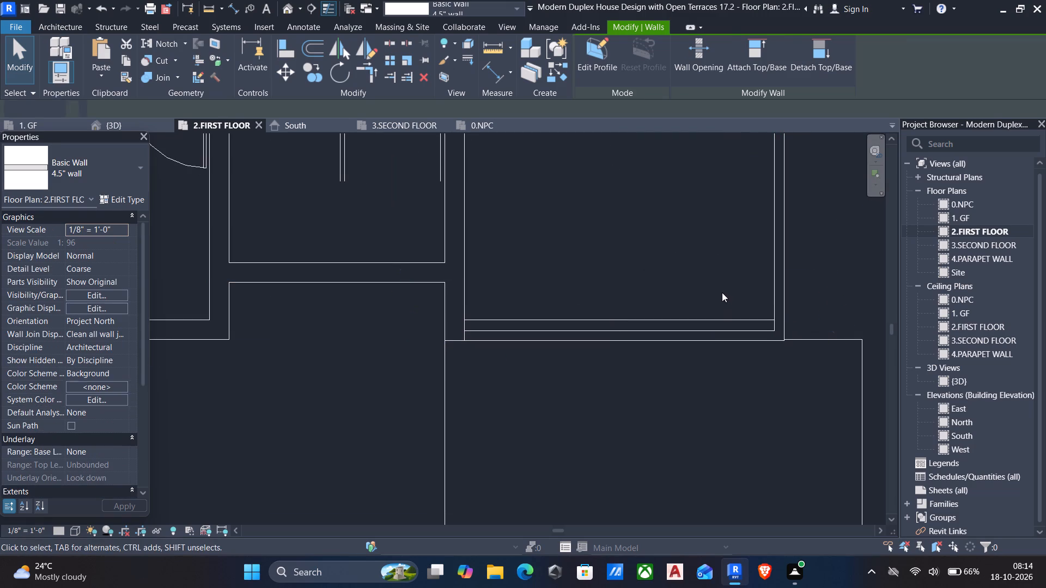
# Align the outer face of the terrace's side parapet wall with the outer face of the house's side wall in the first-floor plan.
pyautogui.click(288, 9)
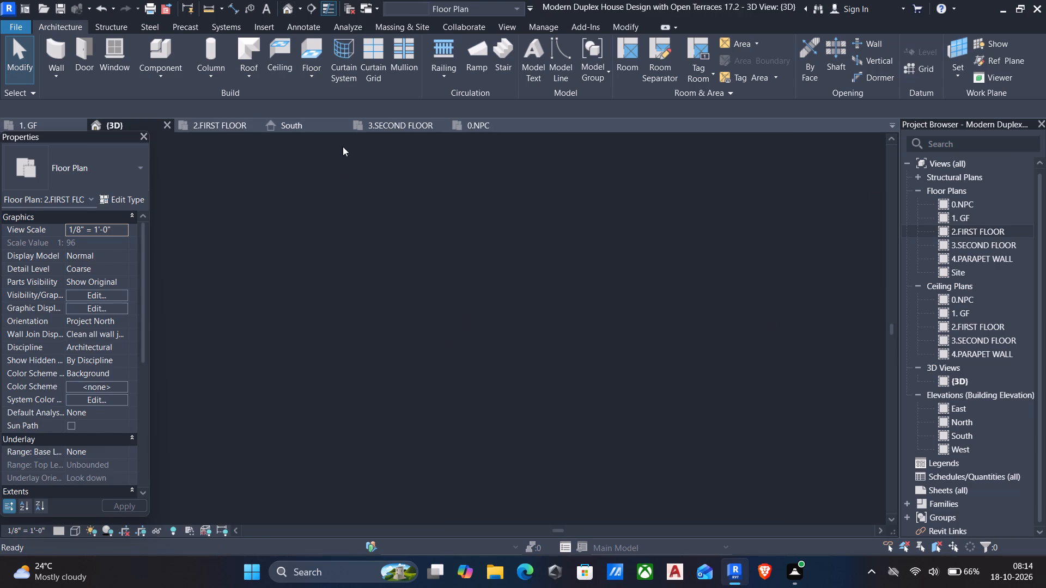
pyautogui.scroll(3, 543, 324)
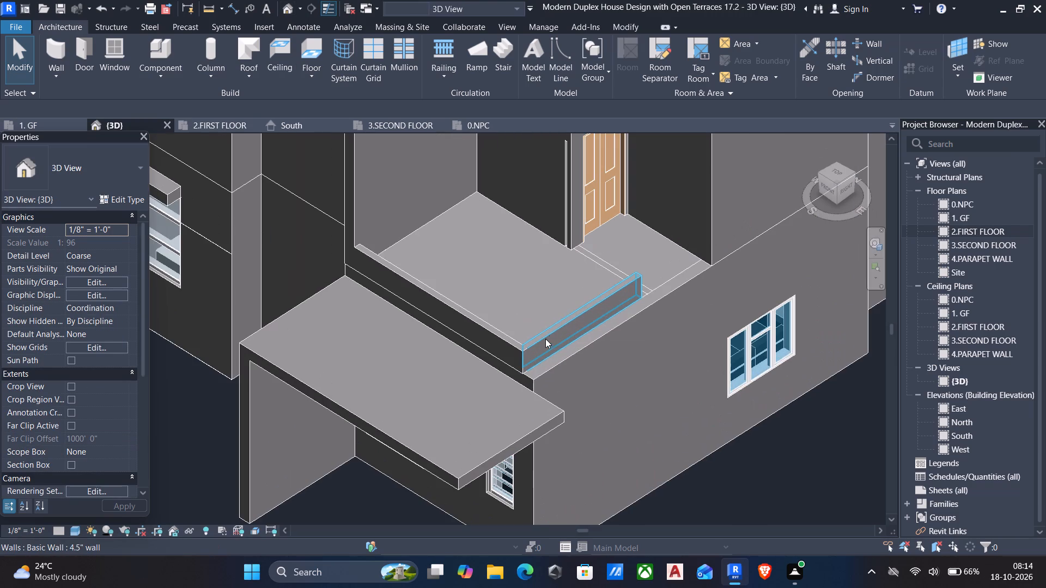
pyautogui.doubleClick(981, 230)
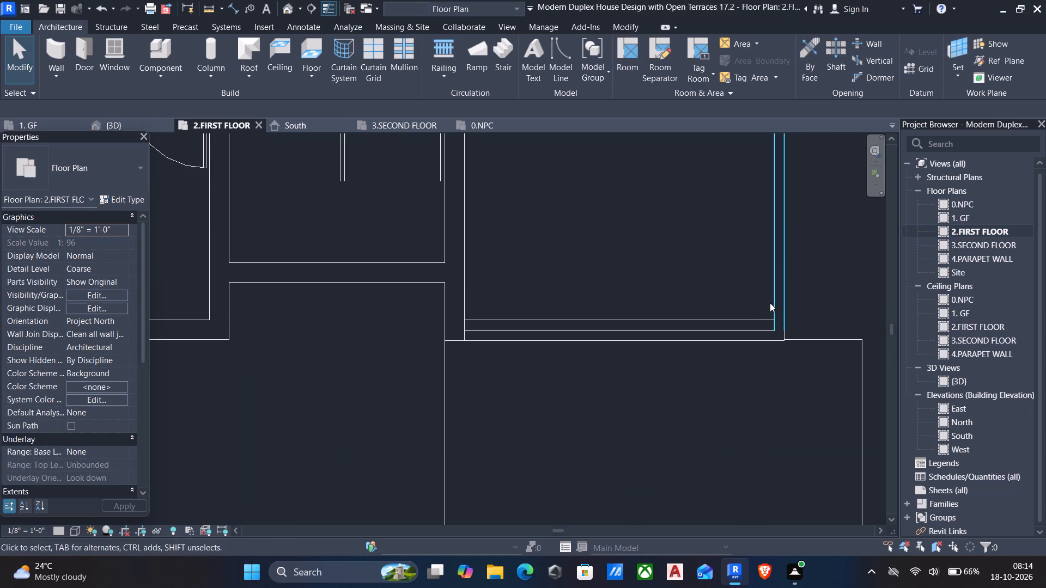
pyautogui.click(770, 303)
pyautogui.scroll(-5, 766, 317)
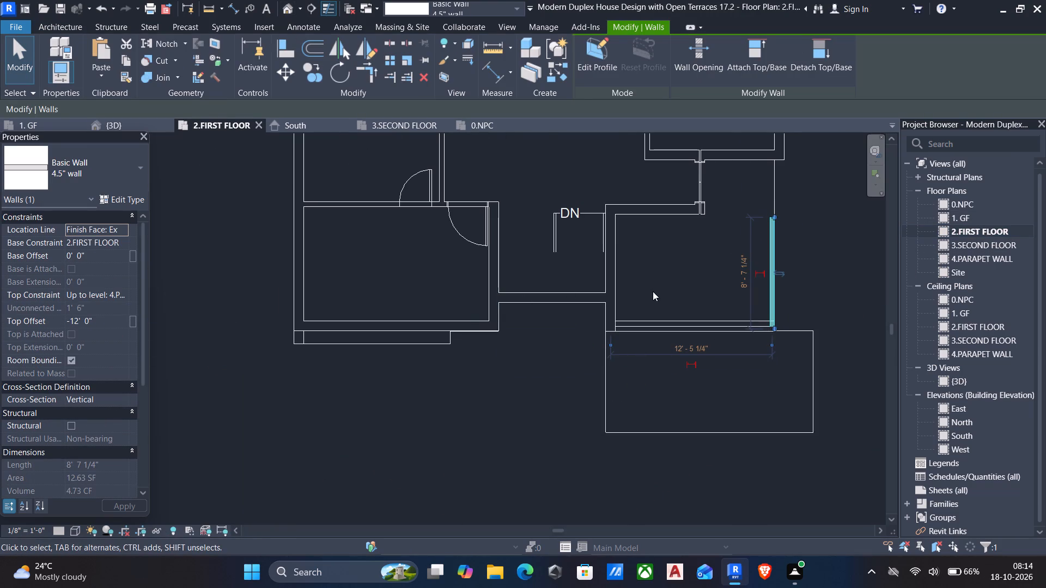
pyautogui.write('al')
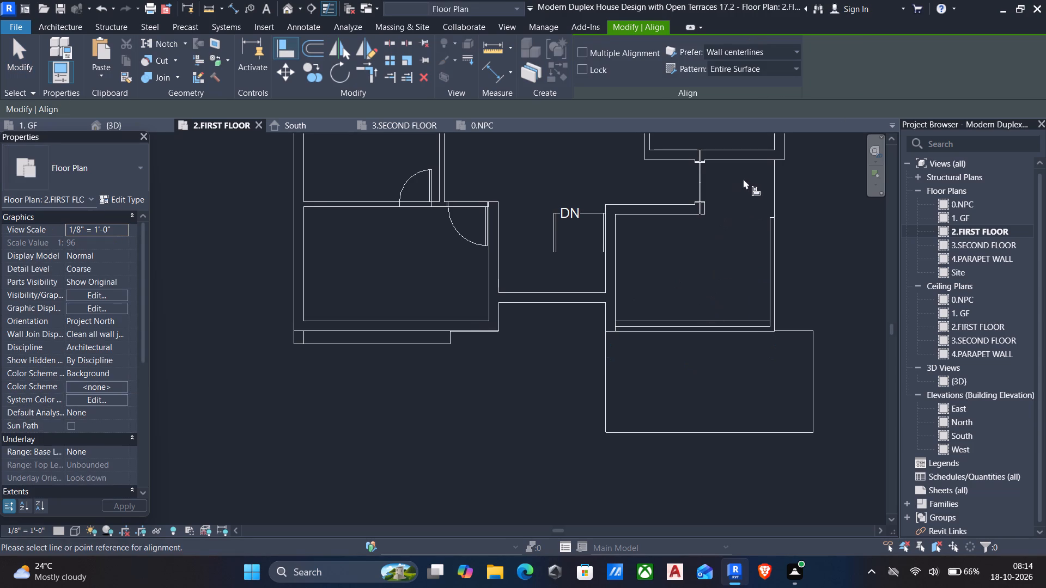
pyautogui.click(789, 145)
pyautogui.click(779, 296)
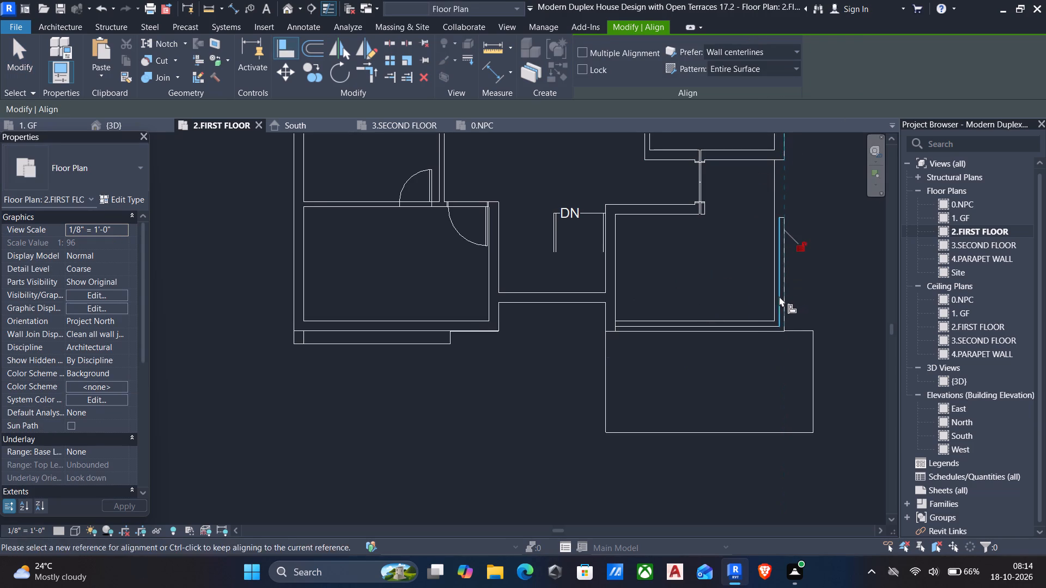
pyautogui.scroll(-2, 742, 328)
pyautogui.press('Escape')
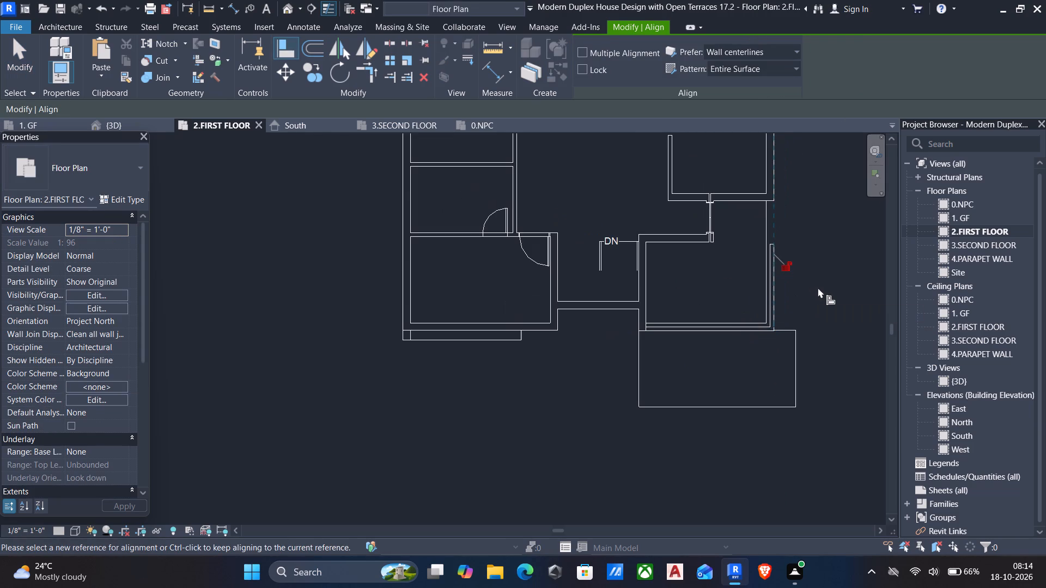
# Examine the repositioned terrace parapet walls above the entrance canopy in 3D from the front, side and above.
pyautogui.click(289, 9)
pyautogui.keyDown('shift'); pyautogui.moveTo(454, 274); pyautogui.dragTo(636, 288, button='middle'); pyautogui.keyUp('shift')
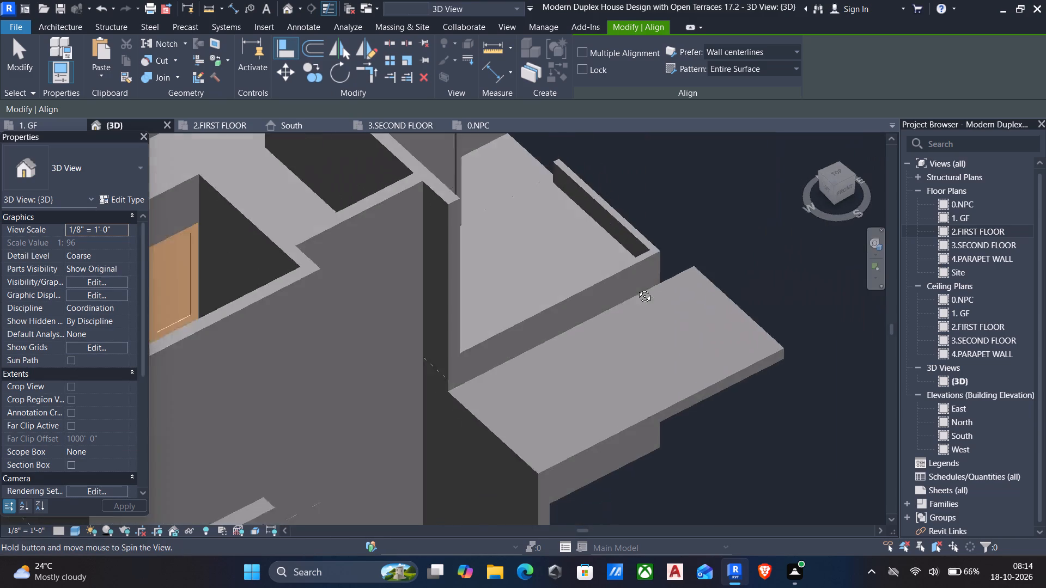
pyautogui.keyDown('shift'); pyautogui.moveTo(636, 288); pyautogui.dragTo(322, 234, button='middle'); pyautogui.keyUp('shift')
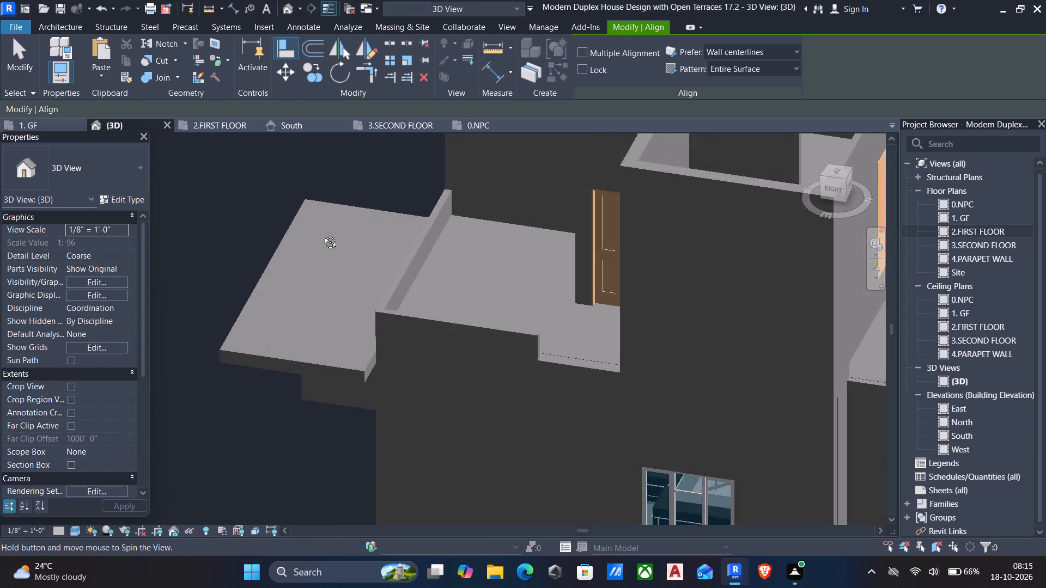
pyautogui.keyDown('shift'); pyautogui.moveTo(322, 234); pyautogui.dragTo(374, 251, button='middle'); pyautogui.keyUp('shift')
pyautogui.scroll(-5, 374, 251)
pyautogui.keyDown('shift'); pyautogui.moveTo(374, 249); pyautogui.dragTo(473, 241, button='middle'); pyautogui.keyUp('shift')
pyautogui.moveTo(473, 241); pyautogui.dragTo(481, 308, button='middle')
pyautogui.keyDown('shift'); pyautogui.moveTo(481, 305); pyautogui.dragTo(527, 286, button='middle'); pyautogui.keyUp('shift')
pyautogui.moveTo(491, 339); pyautogui.dragTo(541, 390, button='middle')
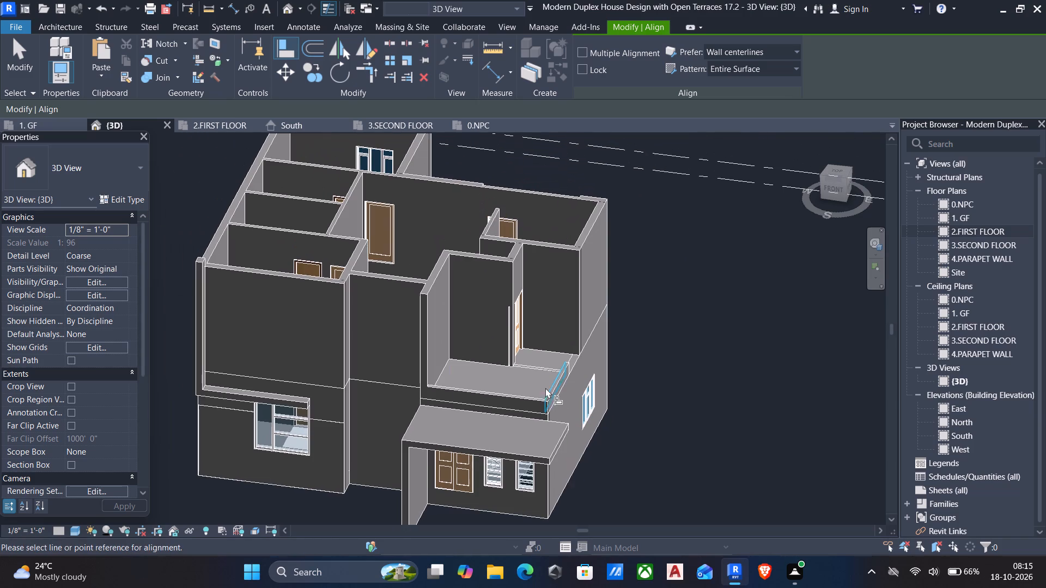
pyautogui.moveTo(503, 381); pyautogui.dragTo(546, 364, button='middle')
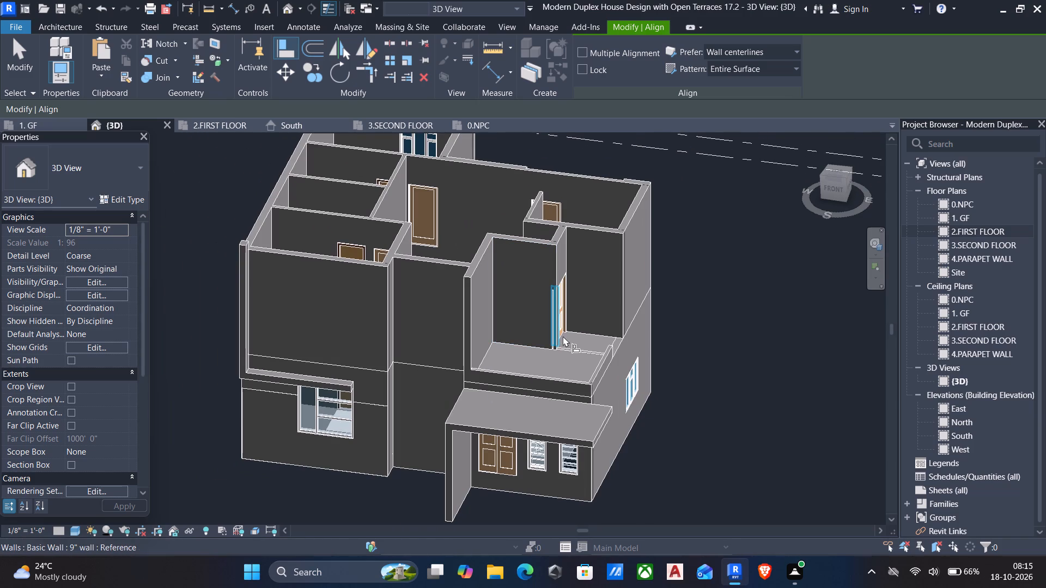
# Create a Glass Panel - Bottom Fill railing on the first floor along the inner faces of the terrace's front and side parapet walls.
pyautogui.doubleClick(976, 229)
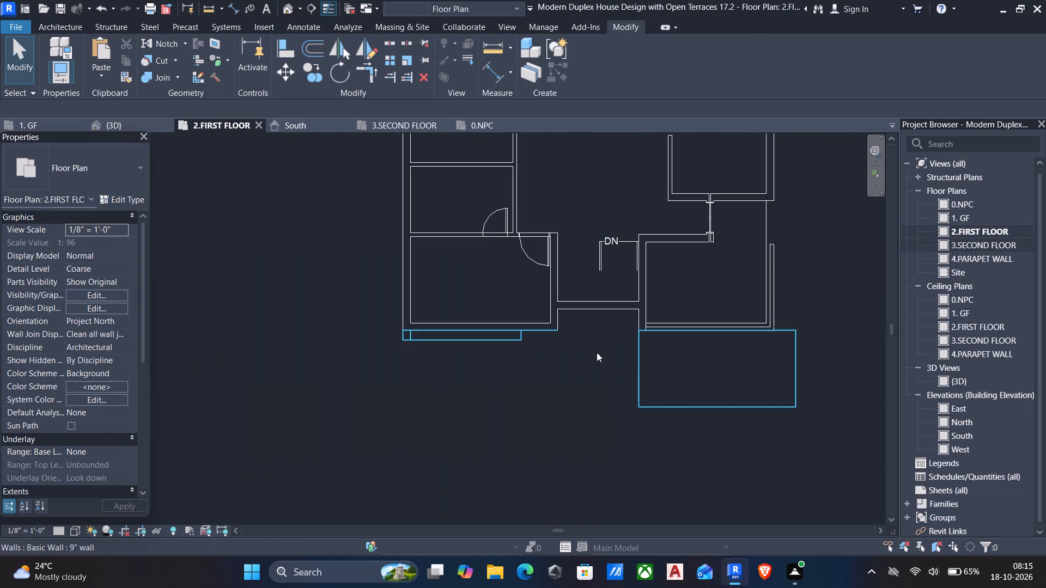
pyautogui.moveTo(601, 352); pyautogui.dragTo(576, 358, button='middle')
pyautogui.click(47, 23)
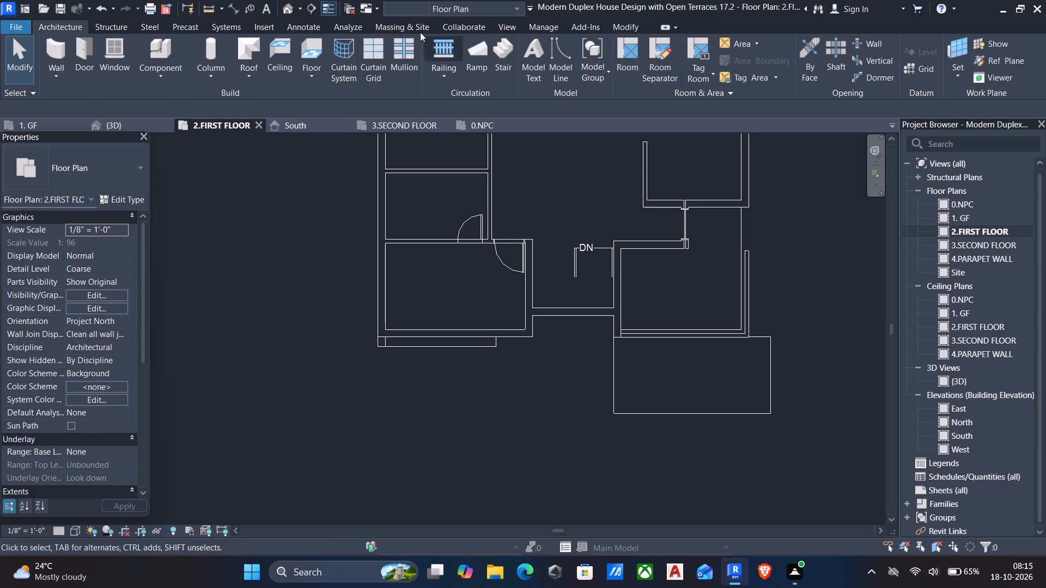
pyautogui.click(443, 53)
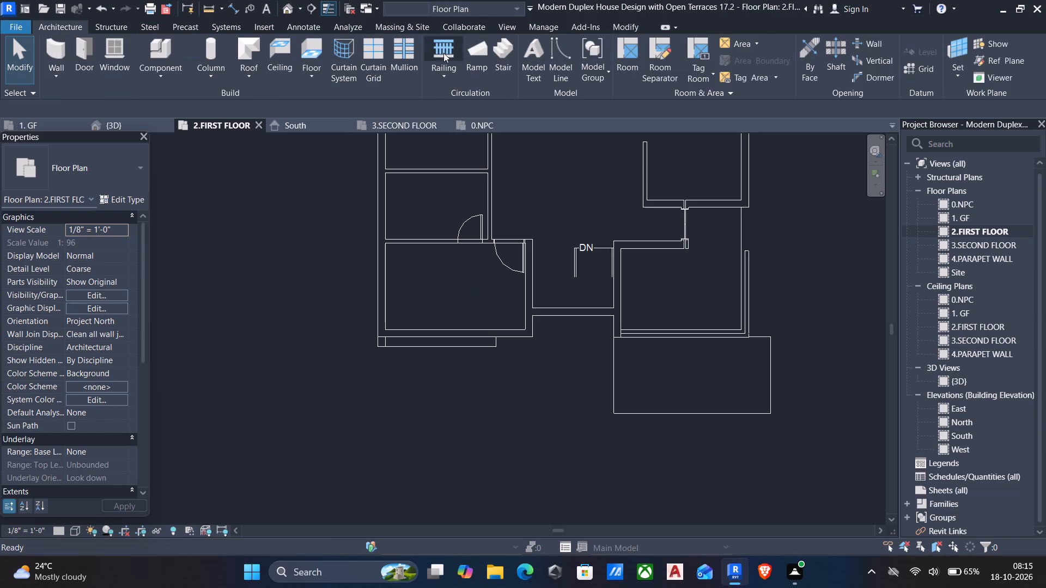
pyautogui.click(68, 167)
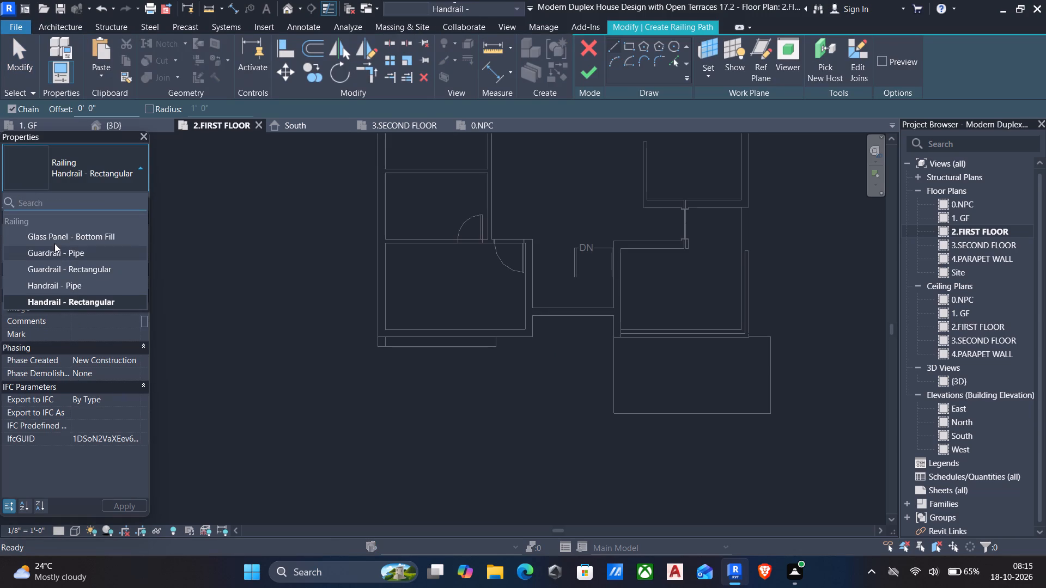
pyautogui.click(54, 237)
pyautogui.scroll(5, 702, 315)
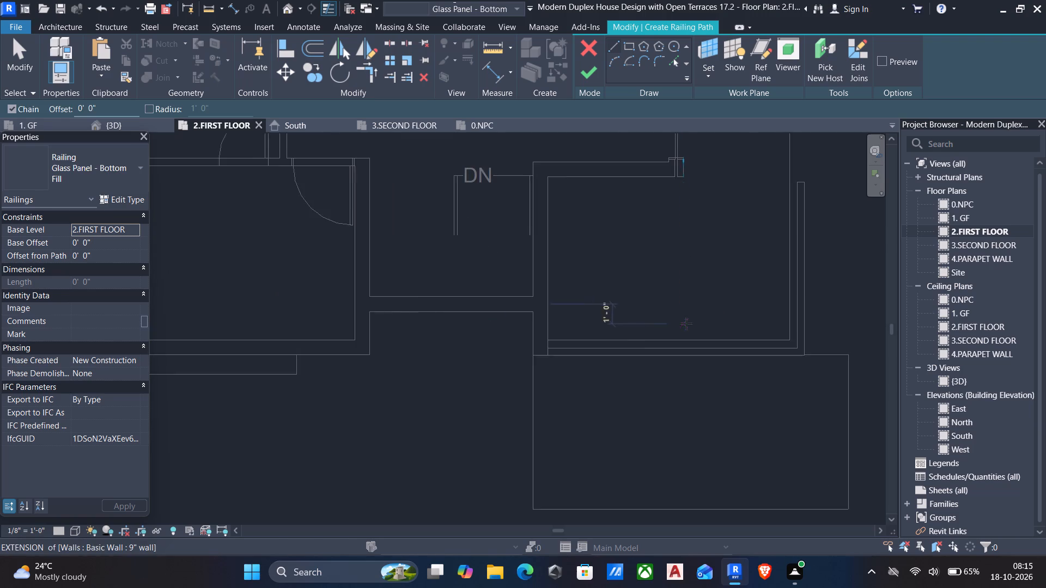
pyautogui.moveTo(633, 333); pyautogui.dragTo(480, 334, button='middle')
pyautogui.scroll(4, 460, 353)
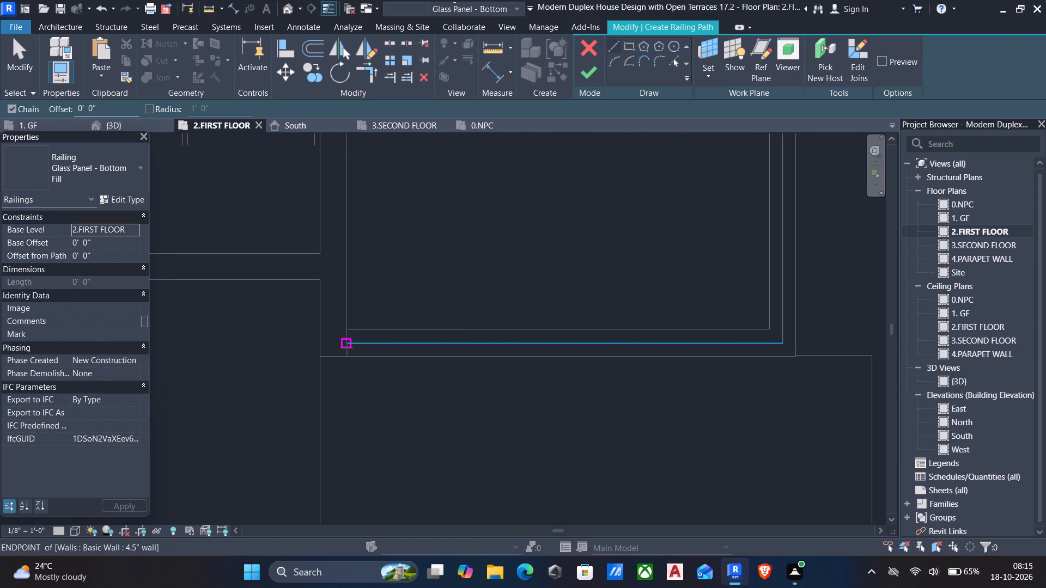
pyautogui.click(346, 348)
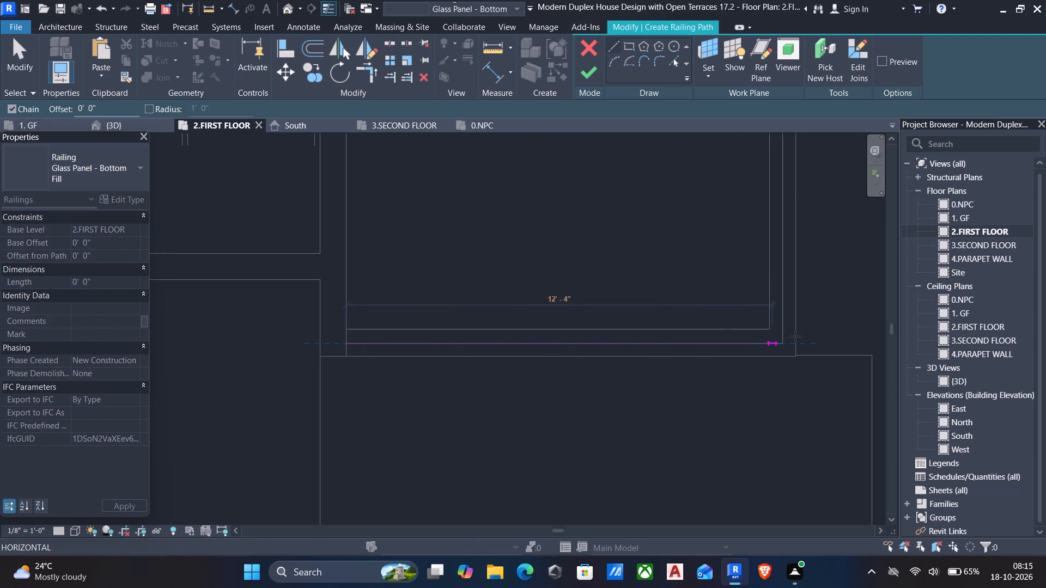
pyautogui.click(781, 338)
pyautogui.moveTo(779, 329); pyautogui.dragTo(765, 497, button='middle')
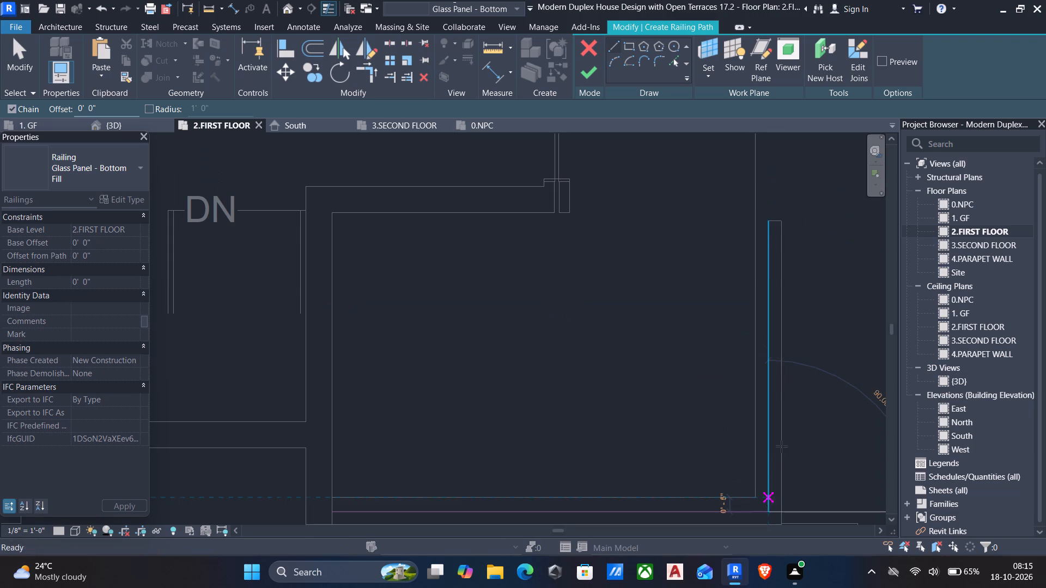
pyautogui.click(769, 224)
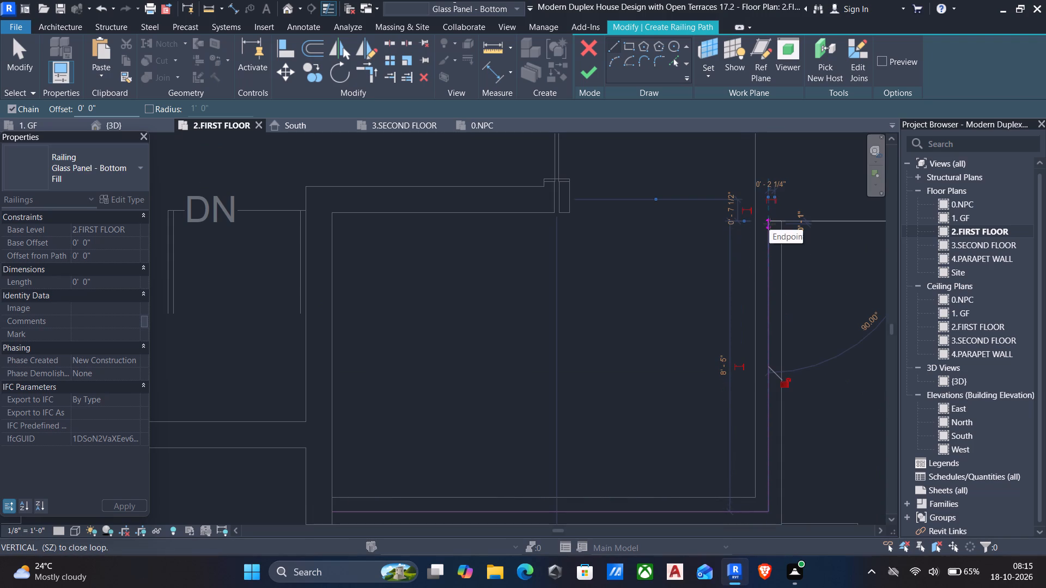
pyautogui.press('Escape')
pyautogui.click(592, 69)
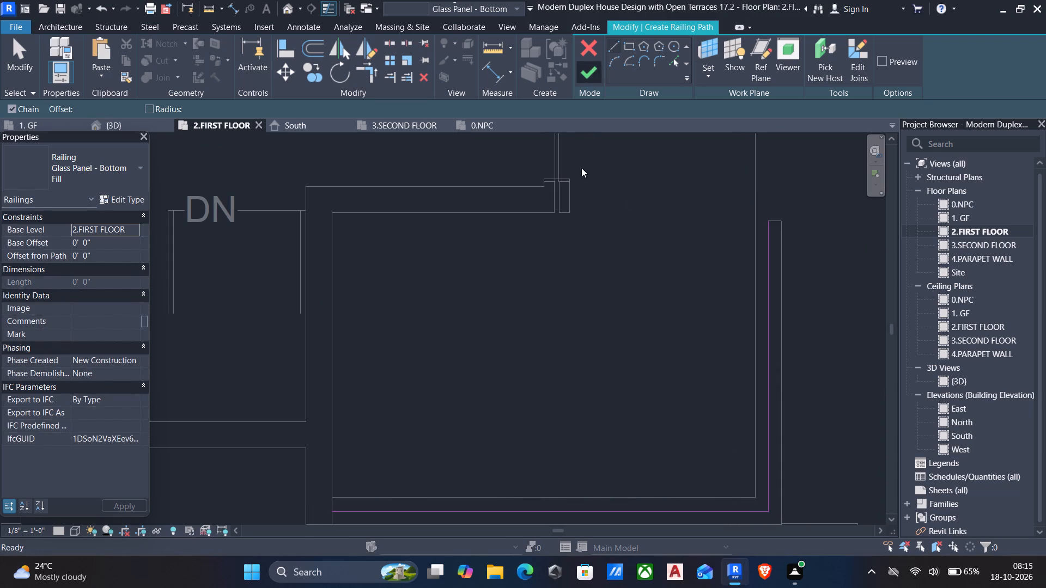
pyautogui.scroll(-4, 493, 273)
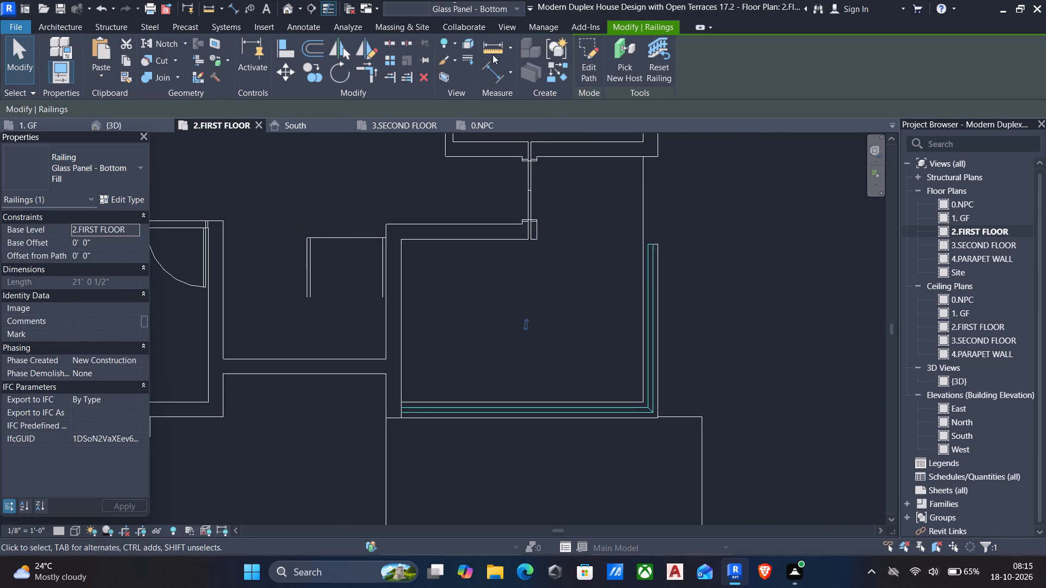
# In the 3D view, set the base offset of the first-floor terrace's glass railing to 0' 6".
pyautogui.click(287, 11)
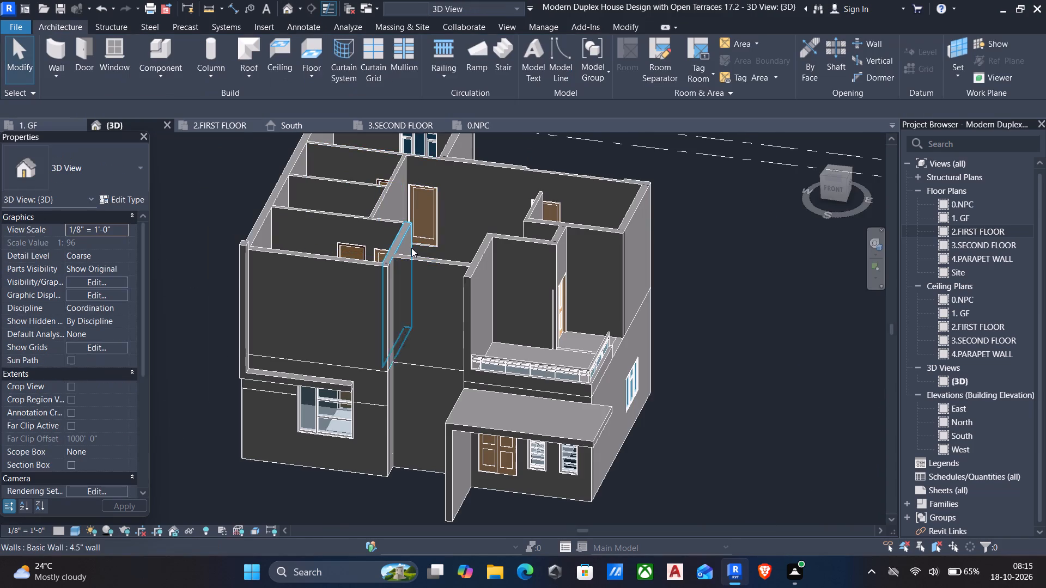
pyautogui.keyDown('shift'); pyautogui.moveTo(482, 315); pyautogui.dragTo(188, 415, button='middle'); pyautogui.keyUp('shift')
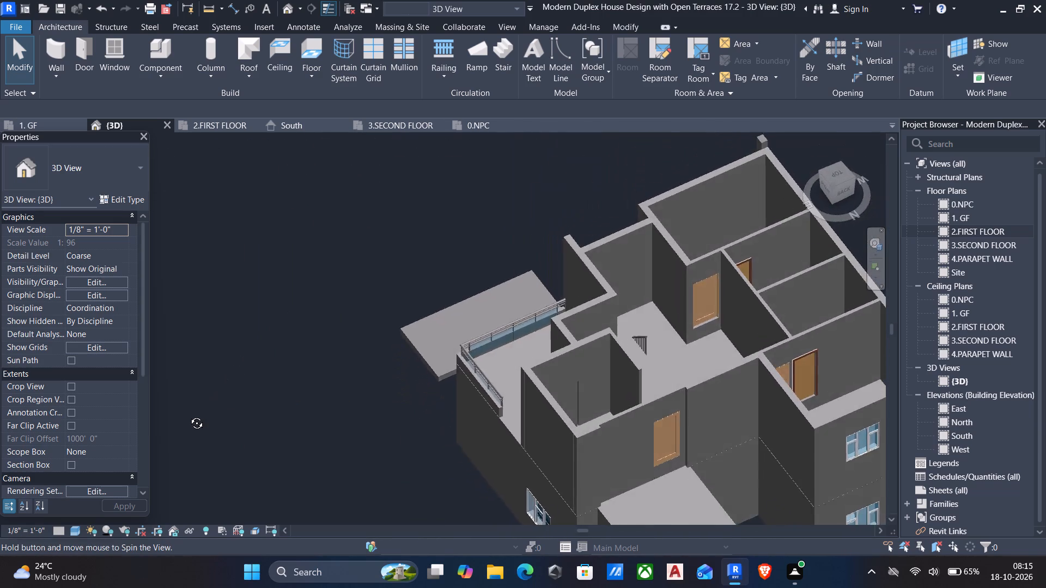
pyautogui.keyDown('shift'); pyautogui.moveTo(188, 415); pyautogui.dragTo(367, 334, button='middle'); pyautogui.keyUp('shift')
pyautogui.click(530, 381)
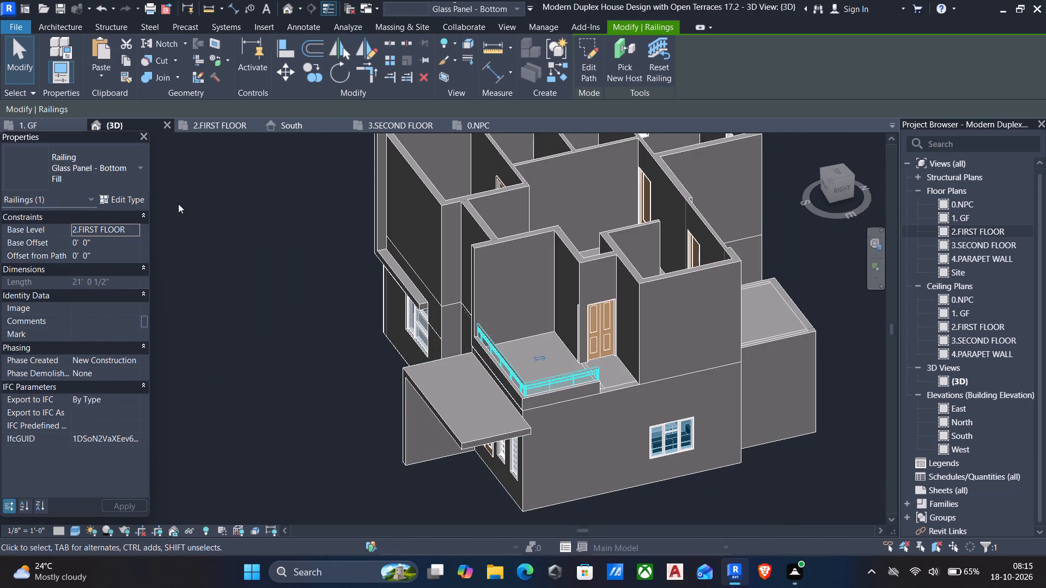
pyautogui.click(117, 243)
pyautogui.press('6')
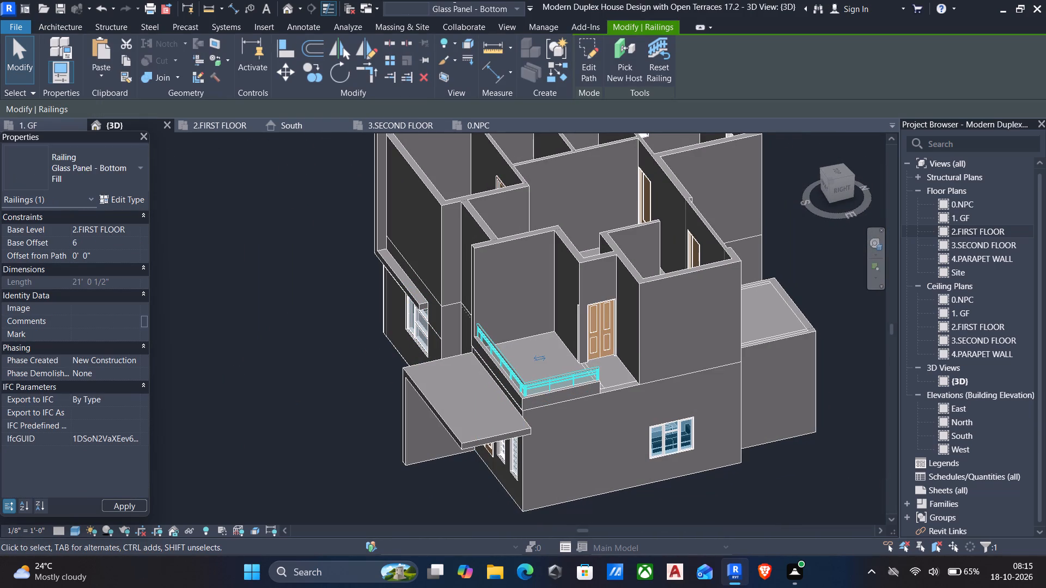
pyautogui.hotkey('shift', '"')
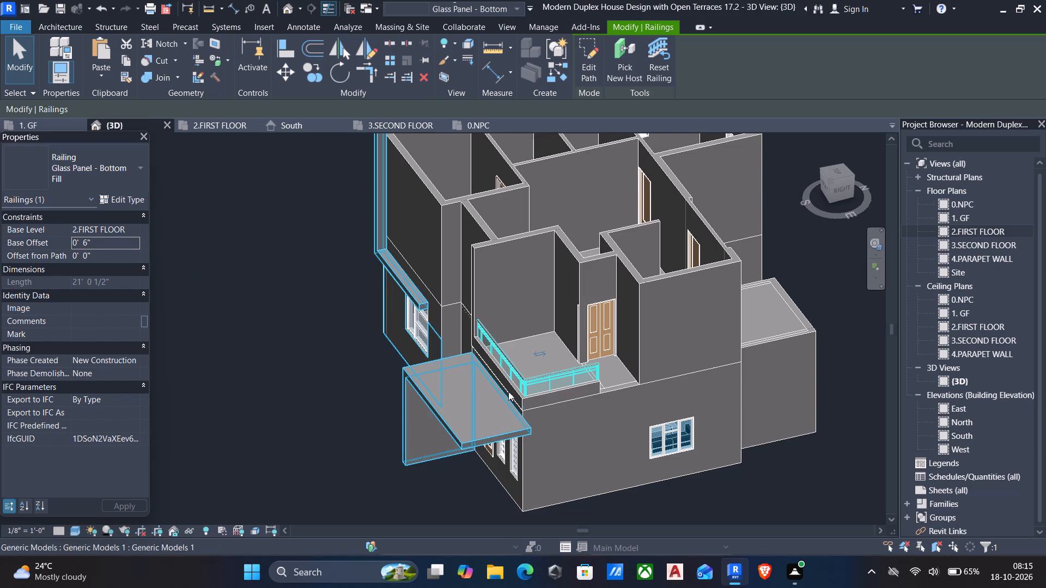
# Set the base offset of the first-floor terrace's glass railing to 1' 0".
pyautogui.scroll(4, 534, 390)
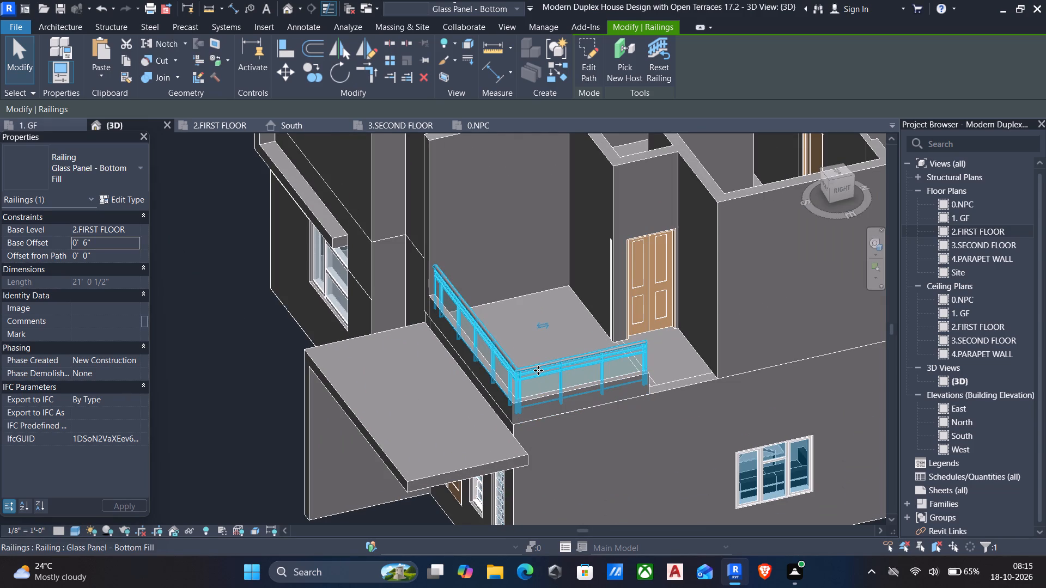
pyautogui.click(119, 241)
pyautogui.press('1')
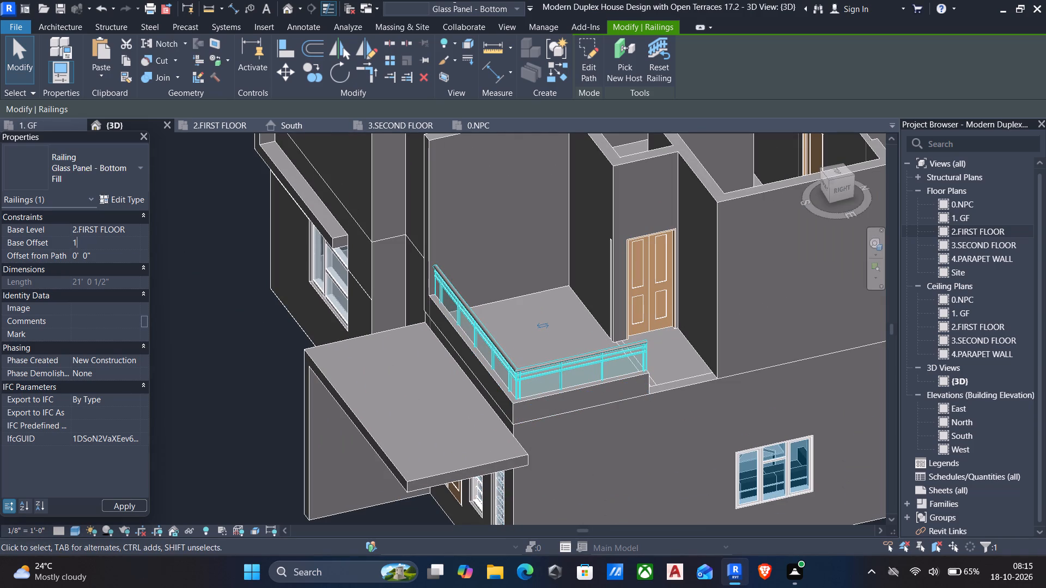
pyautogui.press("'")
pyautogui.scroll(2, 628, 413)
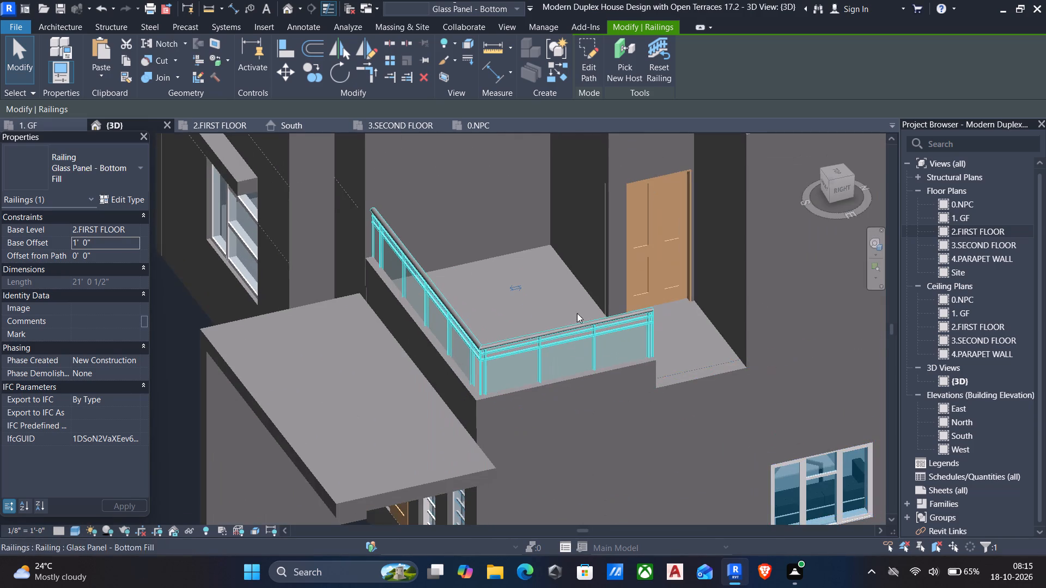
pyautogui.press('Escape')
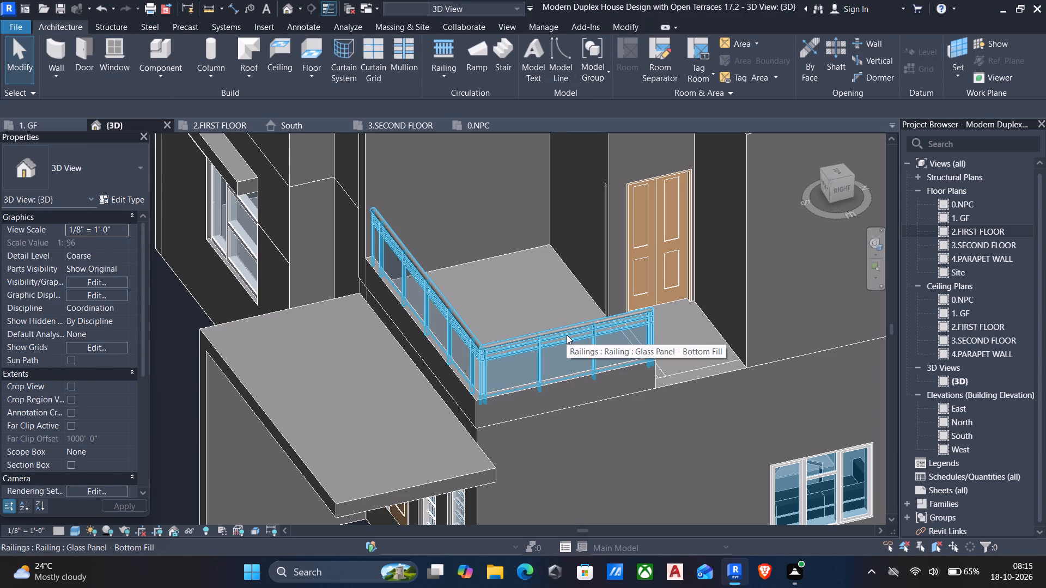
# Examine the raised glass railing and the terrace above the entrance in 3D from the front, side and above.
pyautogui.scroll(-3, 573, 351)
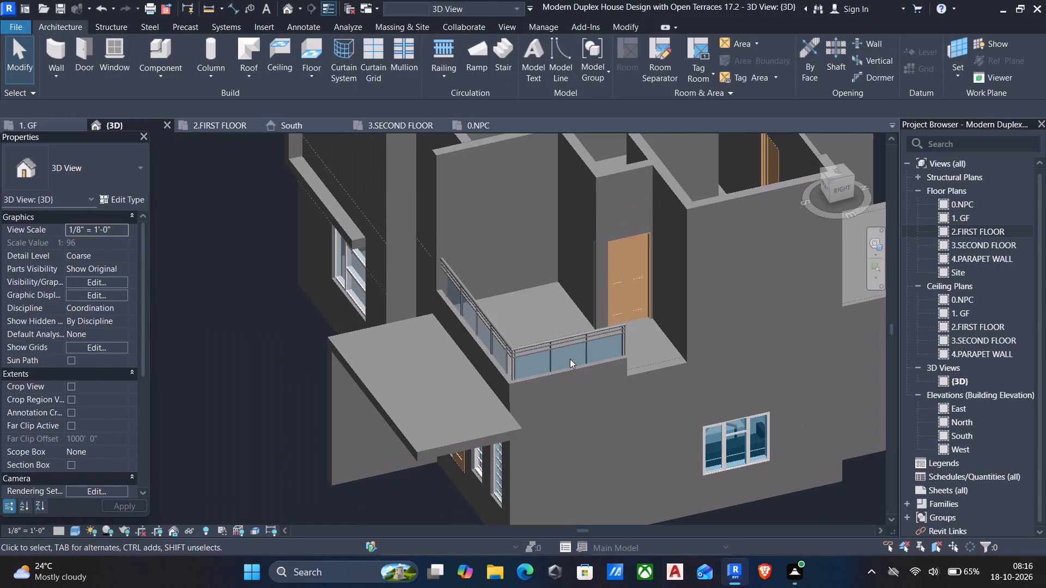
pyautogui.moveTo(569, 354); pyautogui.dragTo(582, 416, button='middle')
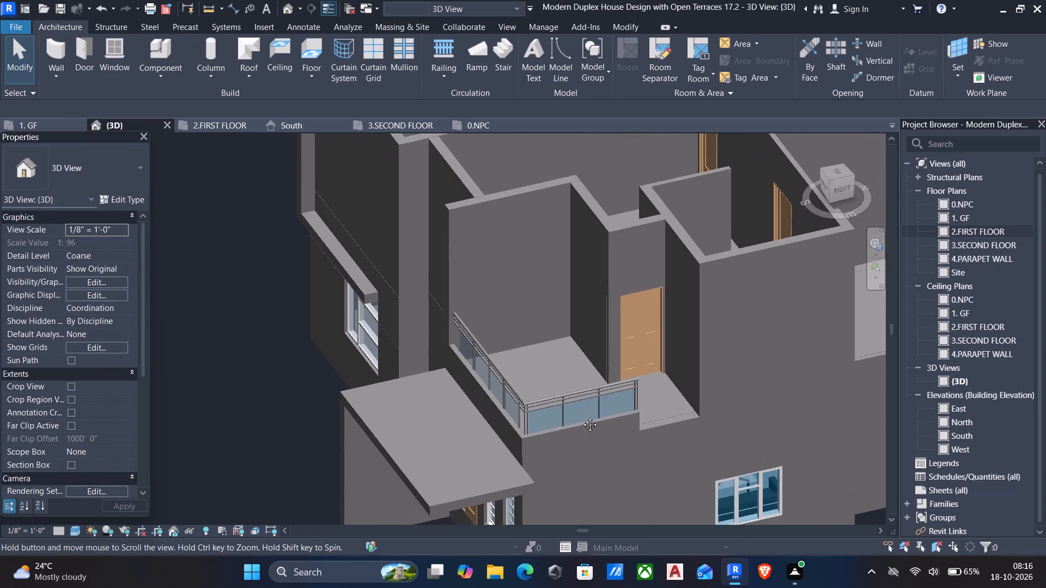
pyautogui.moveTo(582, 416); pyautogui.dragTo(582, 419, button='middle')
pyautogui.scroll(-2, 582, 420)
pyautogui.keyDown('shift'); pyautogui.moveTo(582, 413); pyautogui.dragTo(615, 383, button='middle'); pyautogui.keyUp('shift')
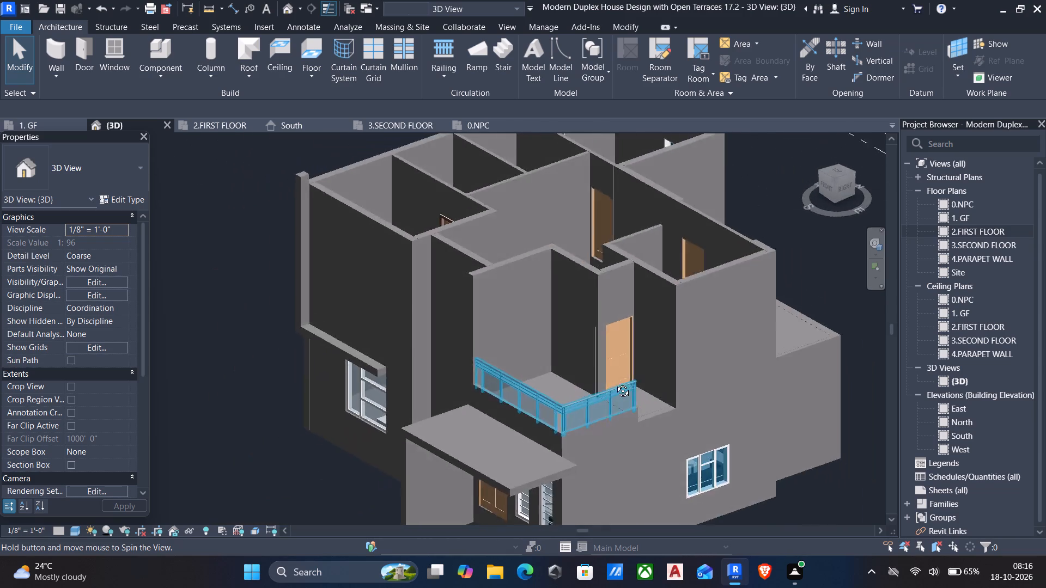
pyautogui.keyDown('shift'); pyautogui.moveTo(615, 383); pyautogui.dragTo(634, 326, button='middle'); pyautogui.keyUp('shift')
pyautogui.scroll(-2, 633, 350)
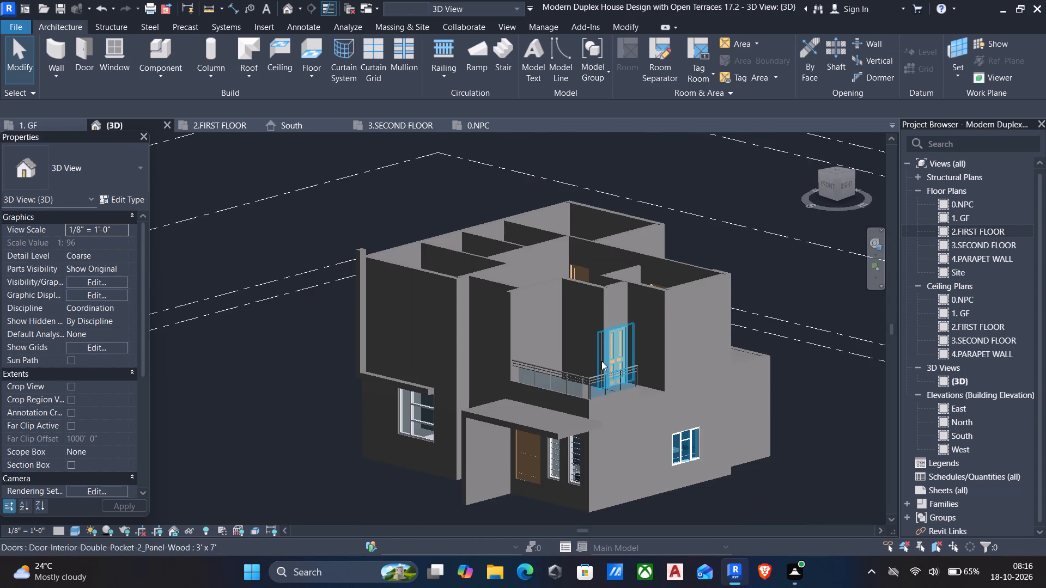
pyautogui.moveTo(599, 362); pyautogui.dragTo(597, 322, button='middle')
pyautogui.keyDown('shift'); pyautogui.moveTo(589, 329); pyautogui.dragTo(684, 347, button='middle'); pyautogui.keyUp('shift')
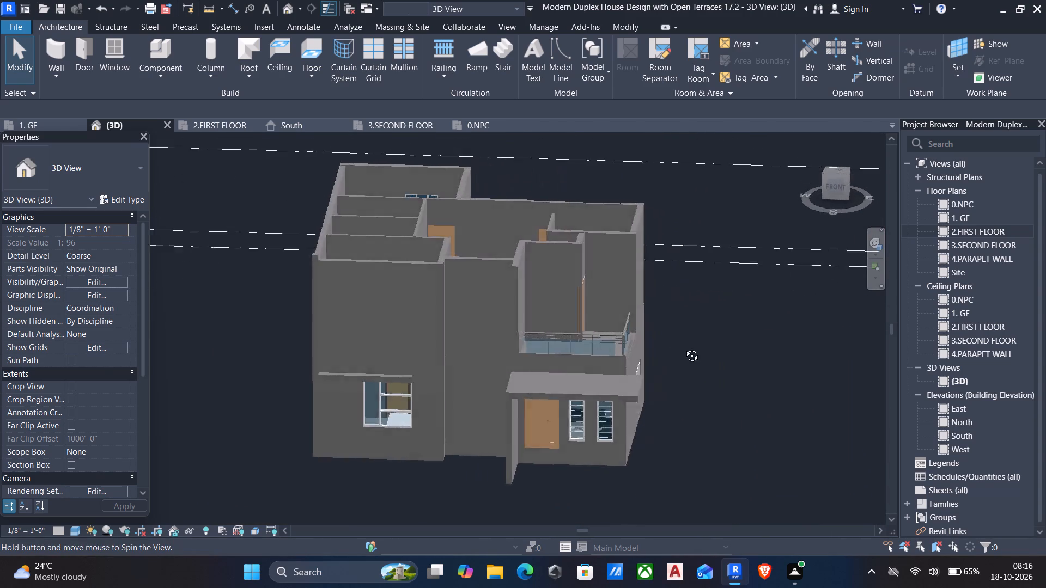
pyautogui.keyDown('shift'); pyautogui.moveTo(684, 347); pyautogui.dragTo(571, 371, button='middle'); pyautogui.keyUp('shift')
pyautogui.moveTo(571, 341); pyautogui.dragTo(563, 389, button='middle')
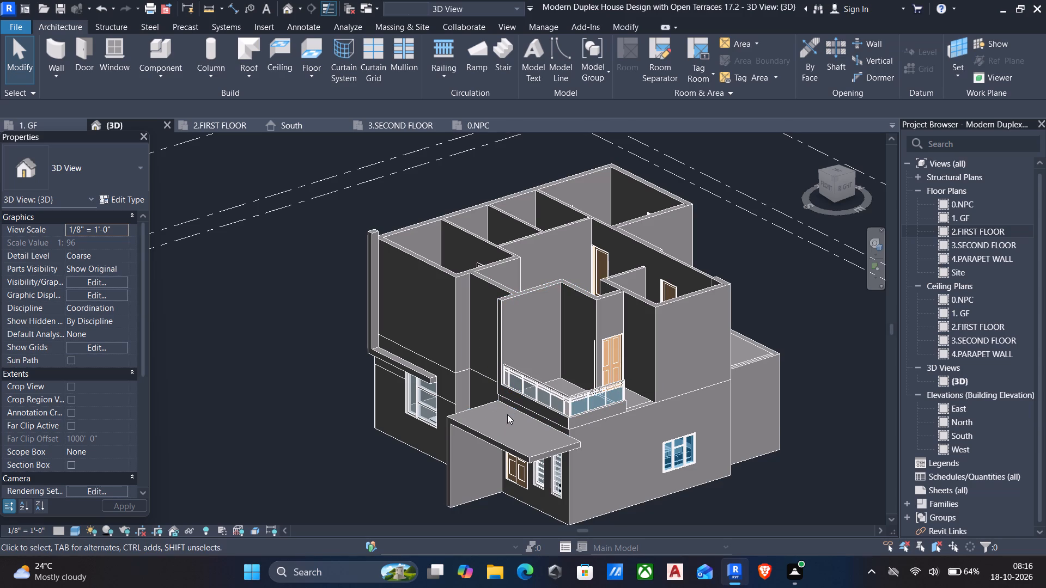
pyautogui.moveTo(507, 416); pyautogui.dragTo(509, 387, button='middle')
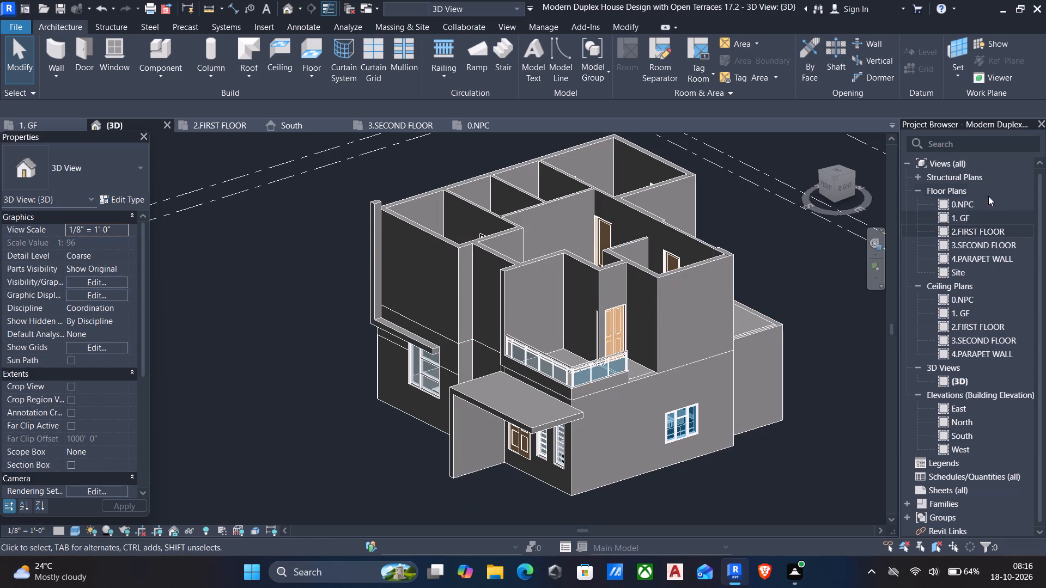
# Open the 3.SECOND FLOOR floor plan and look over the whole house layout.
pyautogui.doubleClick(981, 244)
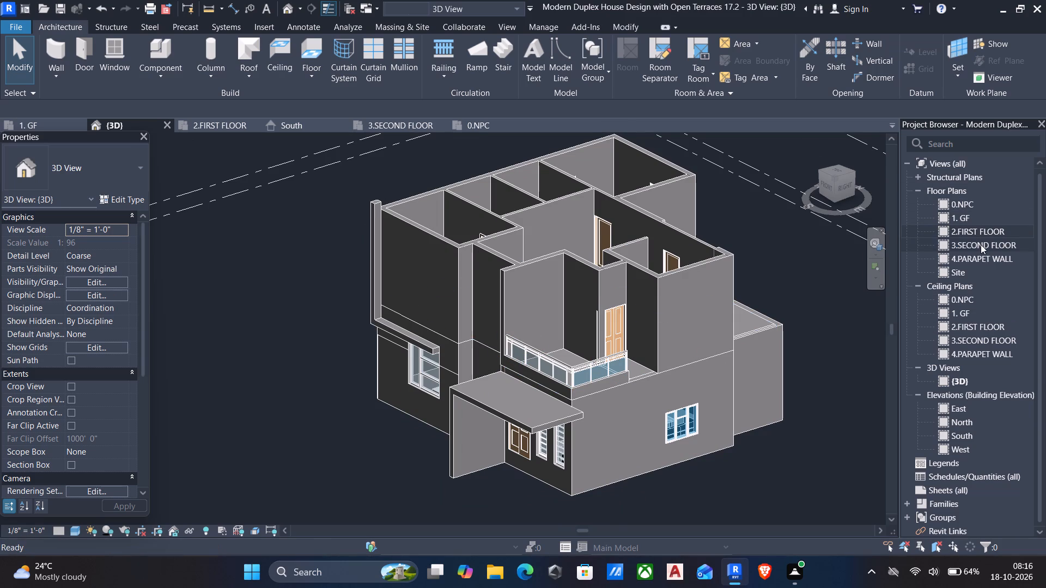
pyautogui.scroll(-6, 672, 307)
pyautogui.moveTo(533, 272); pyautogui.dragTo(546, 310, button='middle')
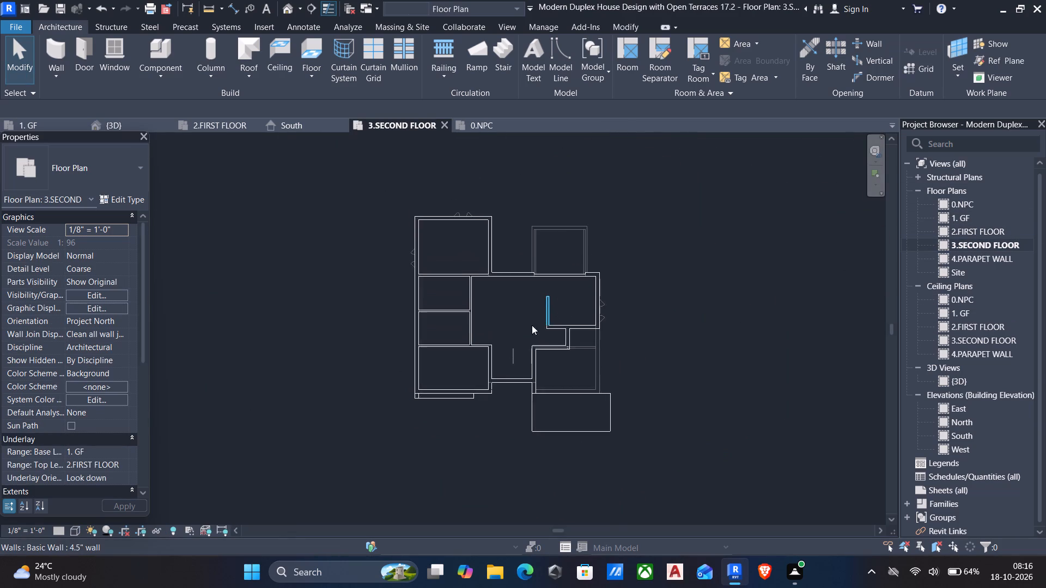
pyautogui.scroll(4, 504, 363)
pyautogui.moveTo(544, 255); pyautogui.dragTo(534, 307, button='middle')
pyautogui.scroll(-3, 531, 313)
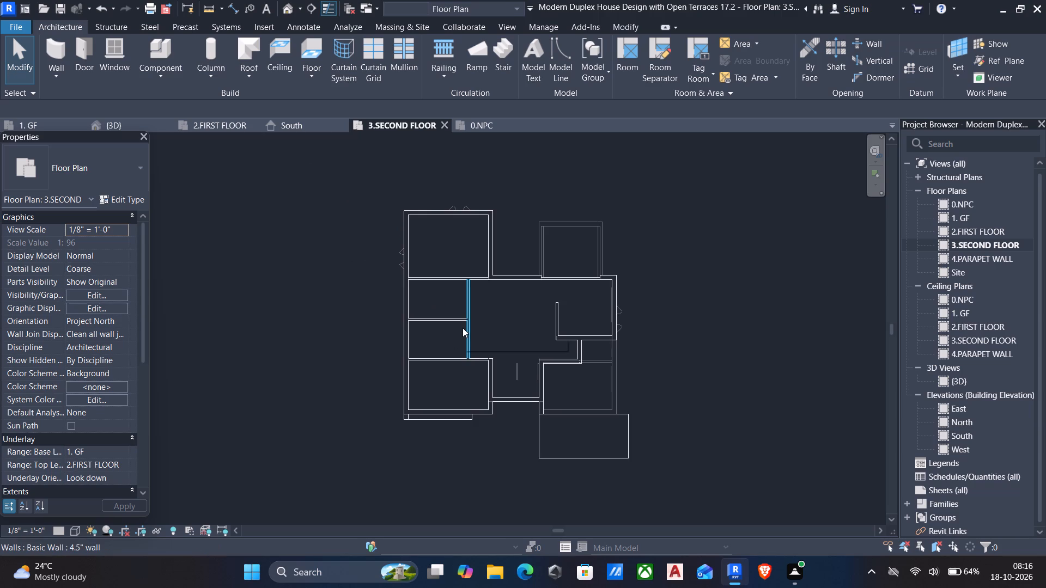
# Save the duplex house project.
pyautogui.hotkey('ctrl', 's')
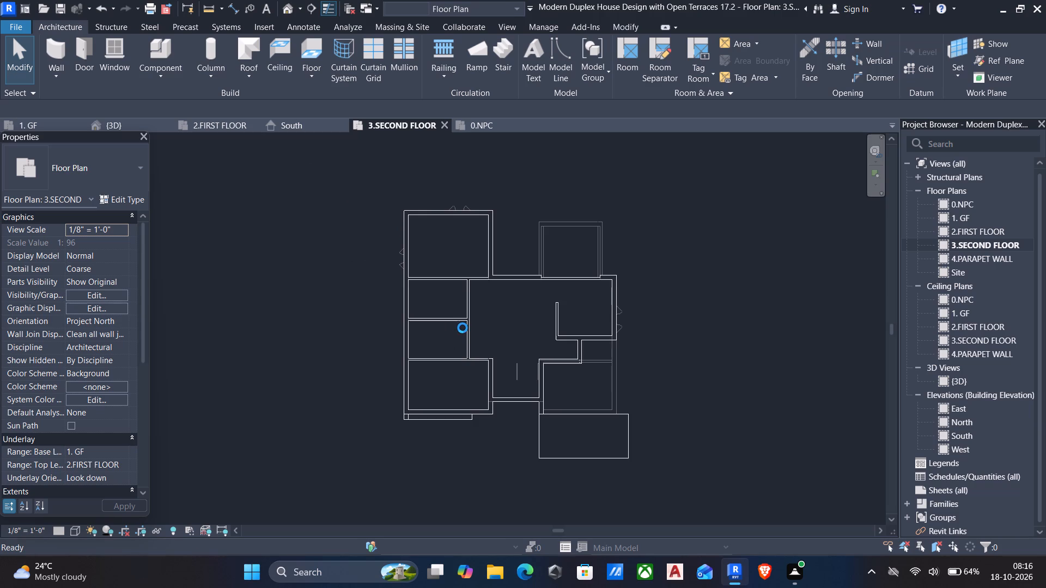